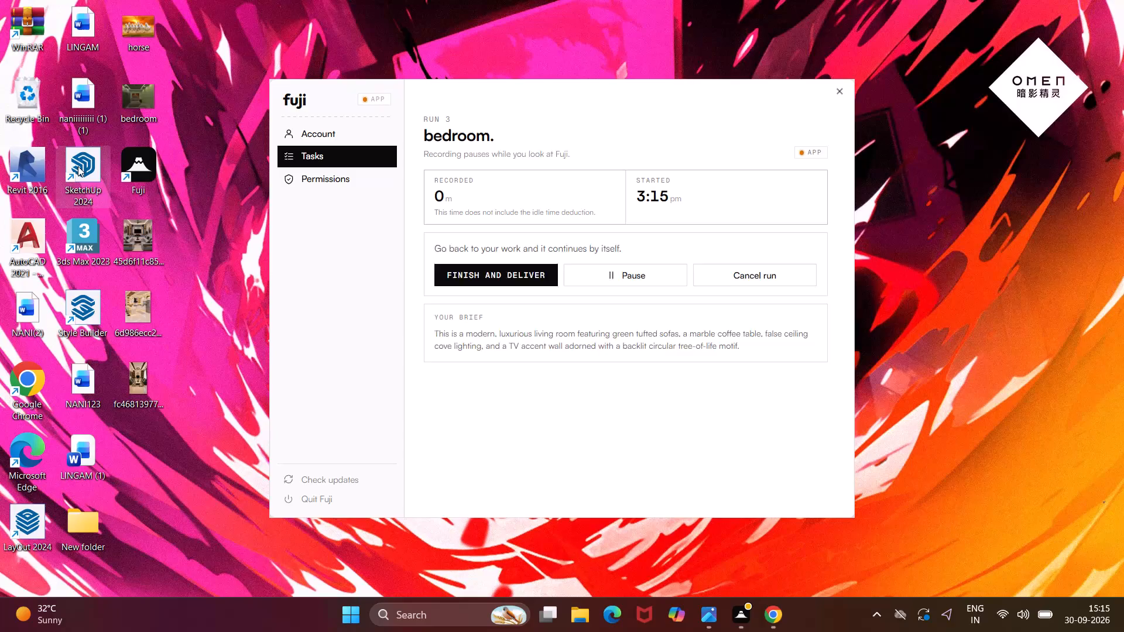
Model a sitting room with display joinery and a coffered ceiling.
Launch SketchUp 2024 from the desktop.
double_click(78, 166)
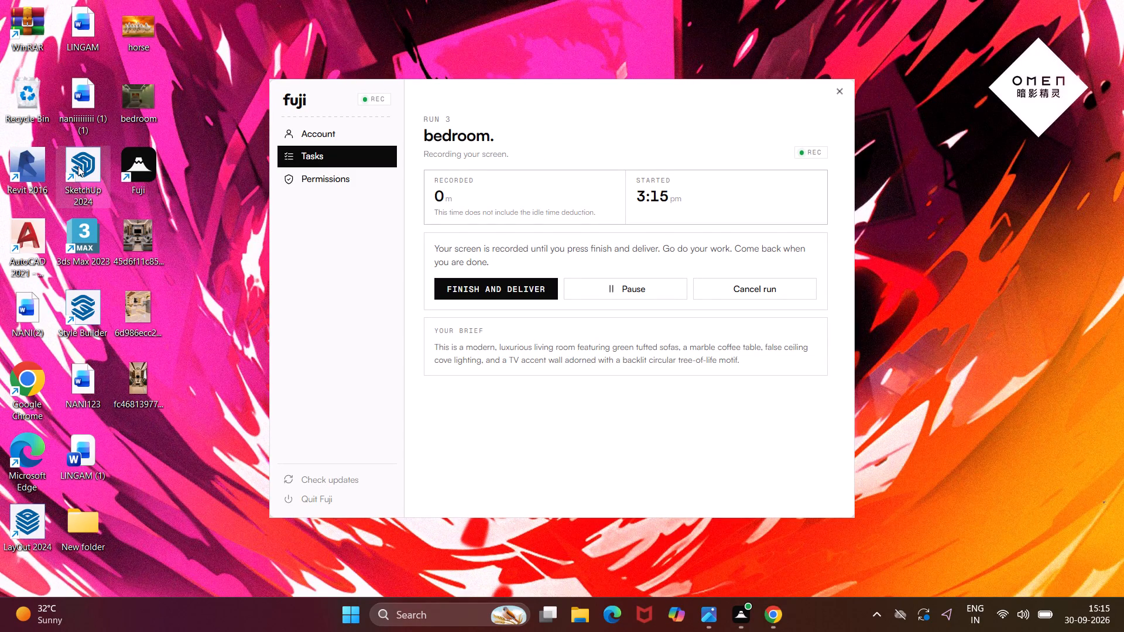
double_click(78, 166)
double_click(78, 166)
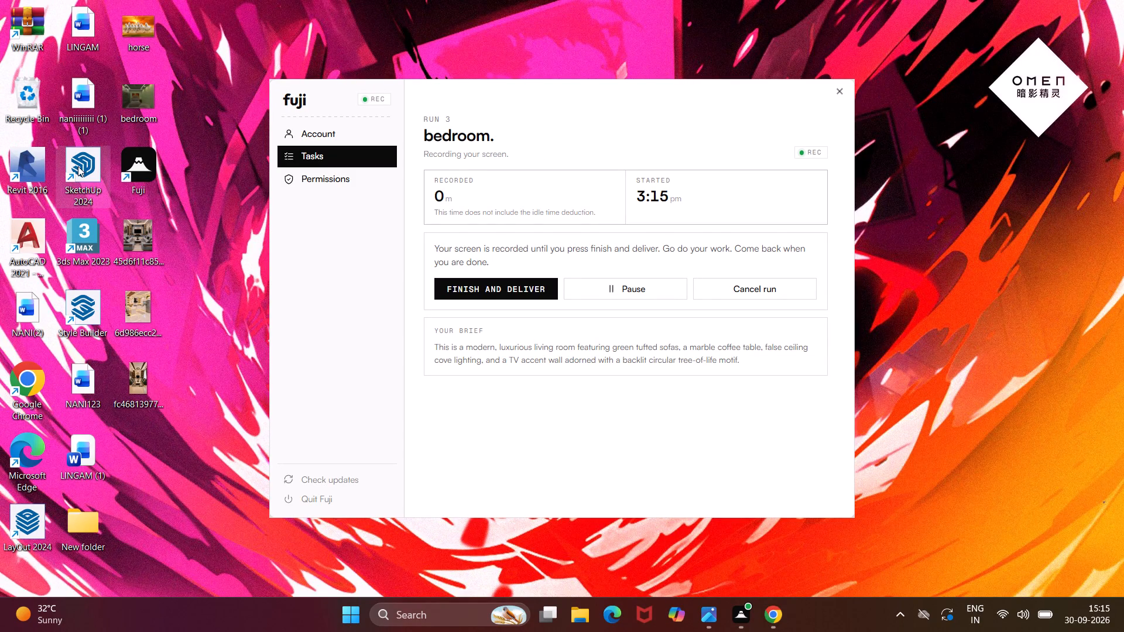
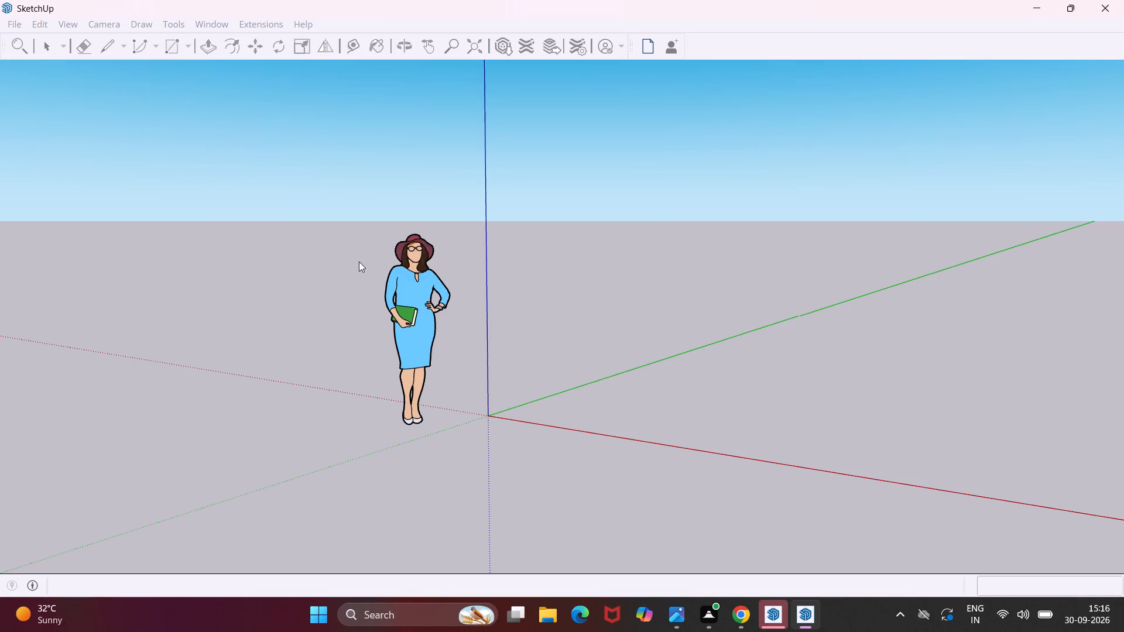
Delete the default scale figure of the standing woman.
drag(481, 207, 335, 369)
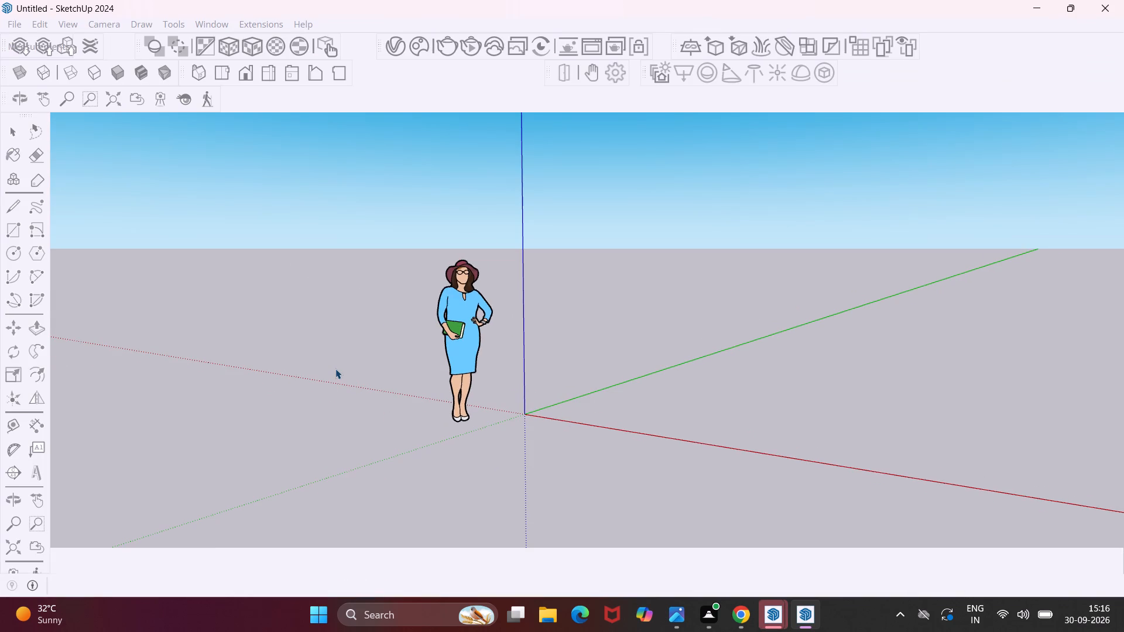
drag(335, 369, 335, 369)
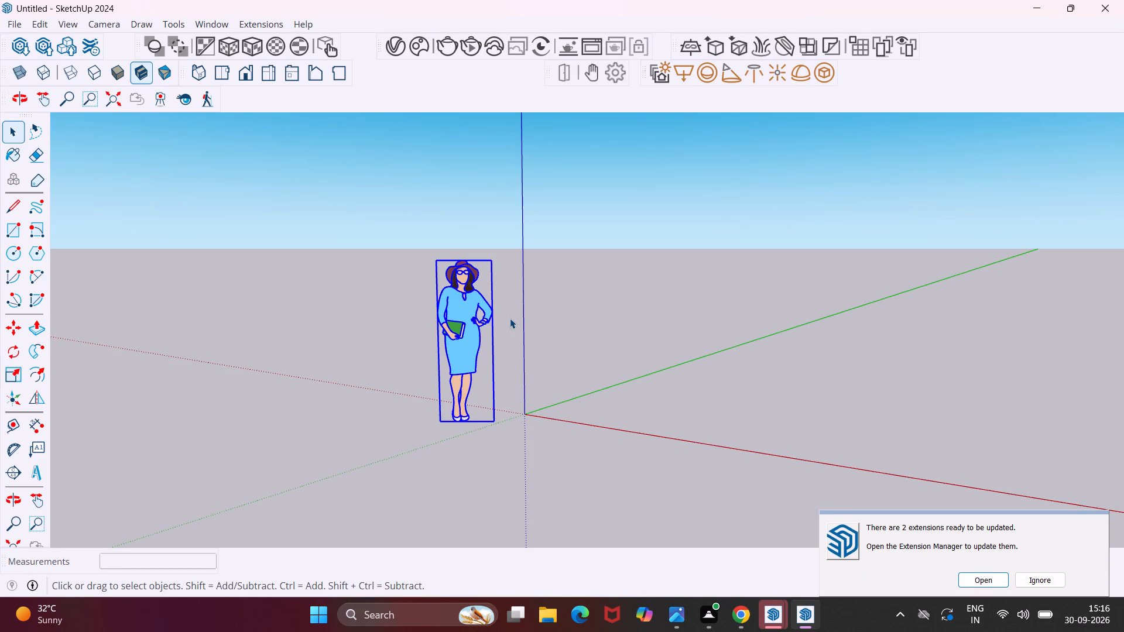
key(Delete)
Draw a 15' by 10' rectangle on the ground near the origin as the room's floor outline.
middle_drag(595, 448, 593, 448)
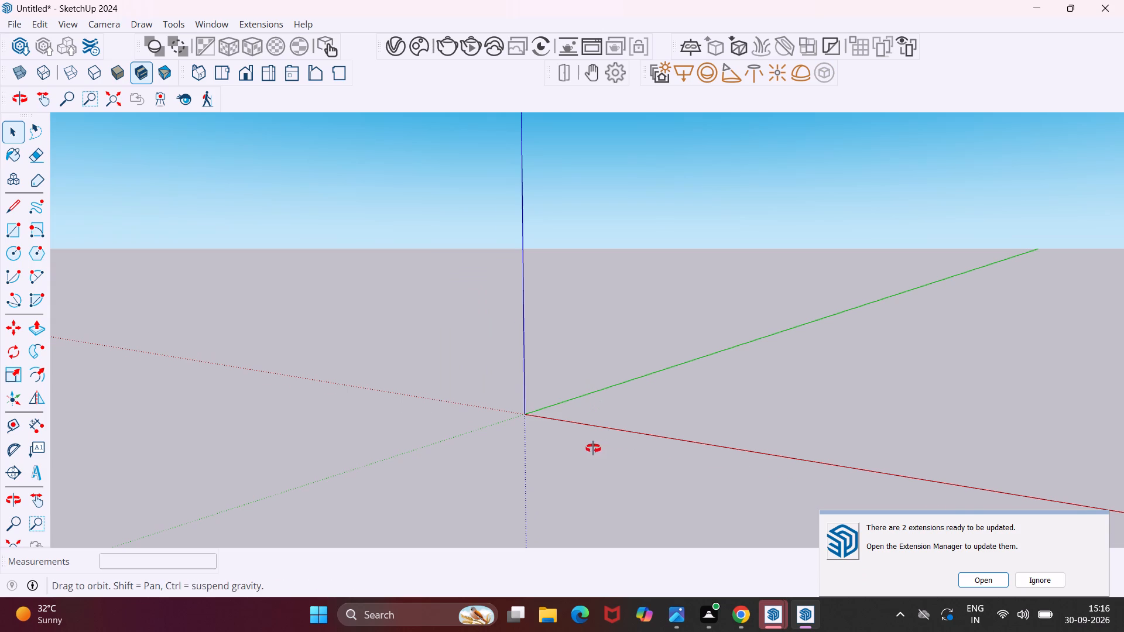
middle_drag(593, 448, 522, 459)
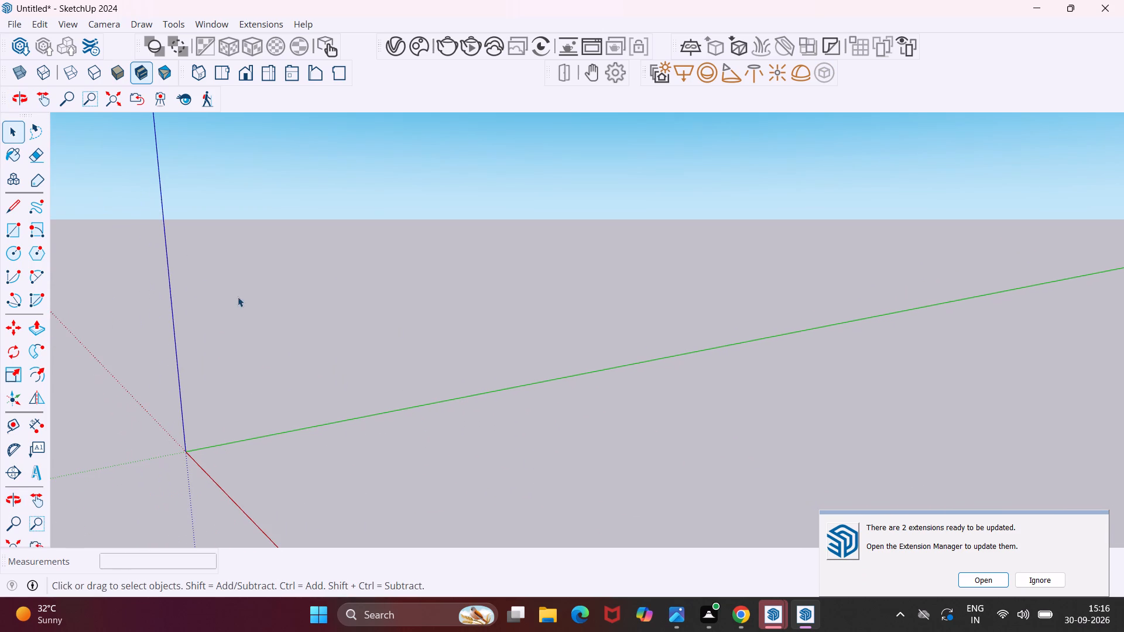
click(8, 223)
click(253, 469)
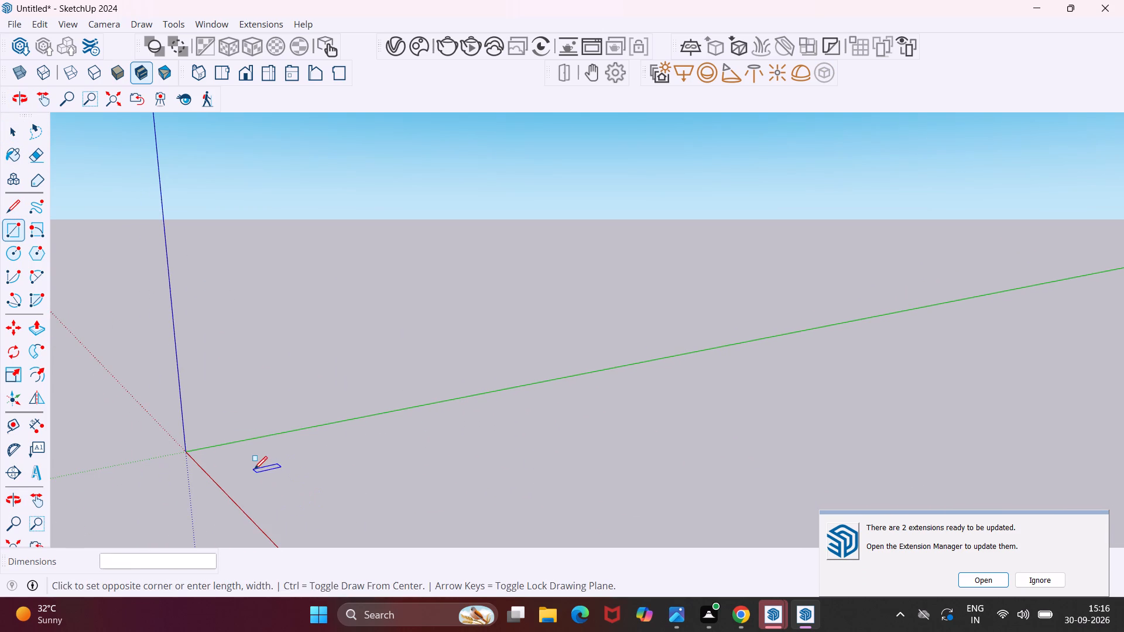
click(647, 476)
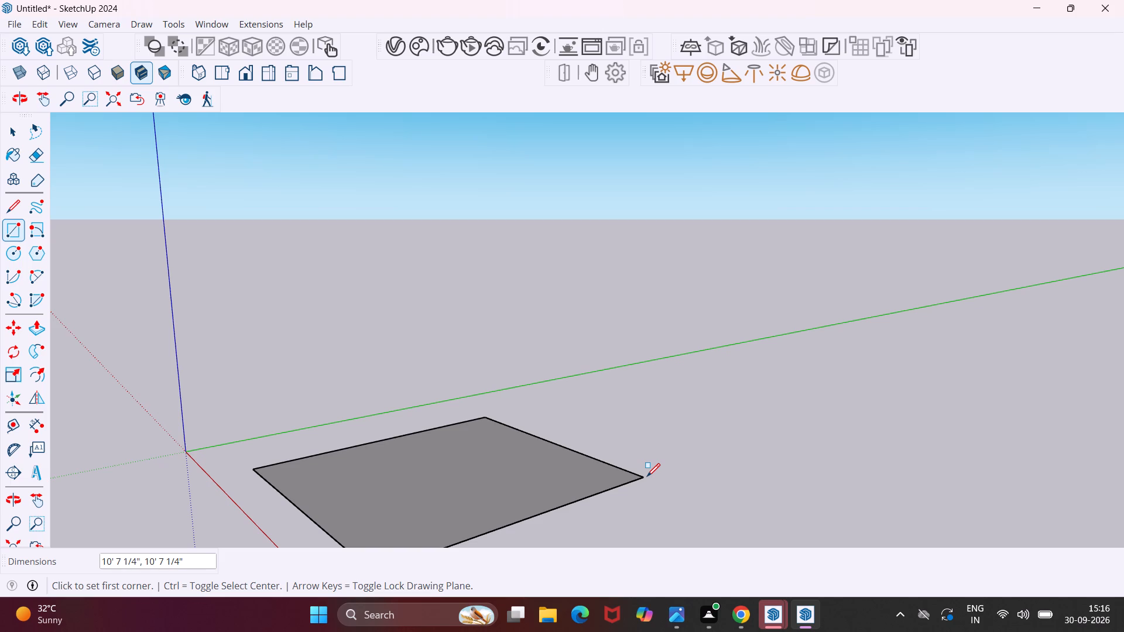
text(15')
key(comma)
text(10)
key(apostrophe)
key(Return)
scroll(573, 407, down, 7)
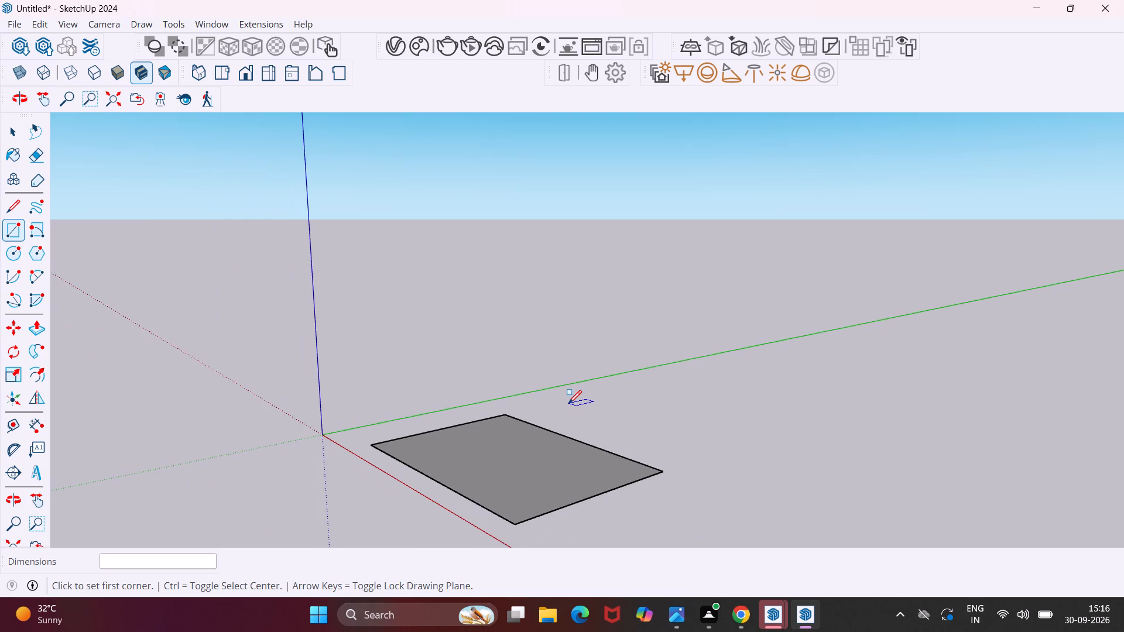
scroll(568, 403, down, 2)
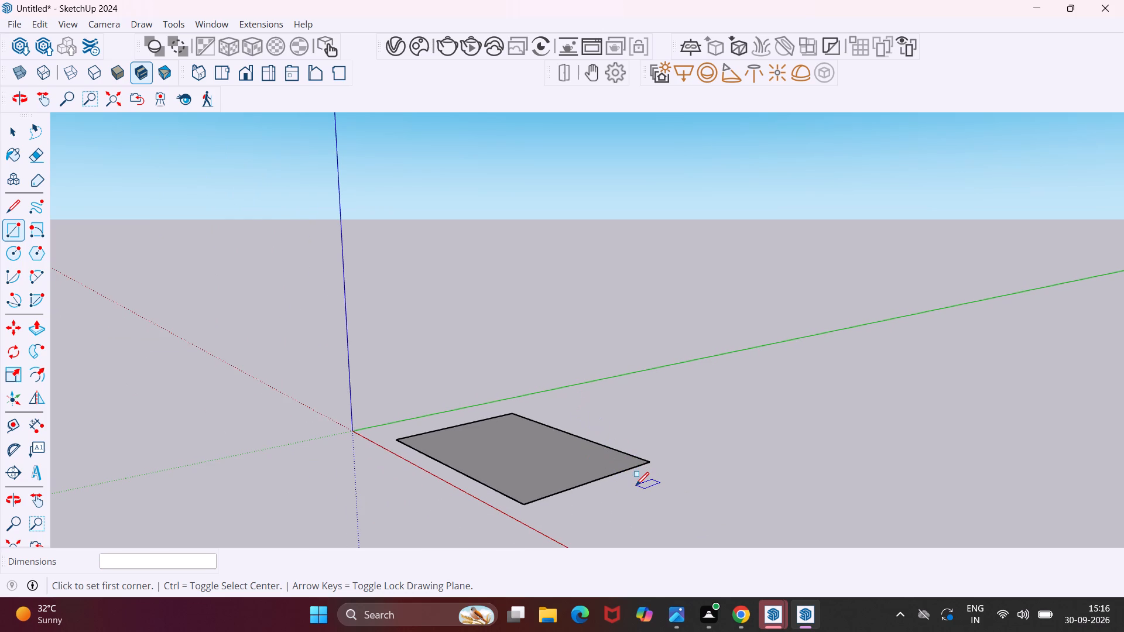
middle_drag(636, 485, 637, 509)
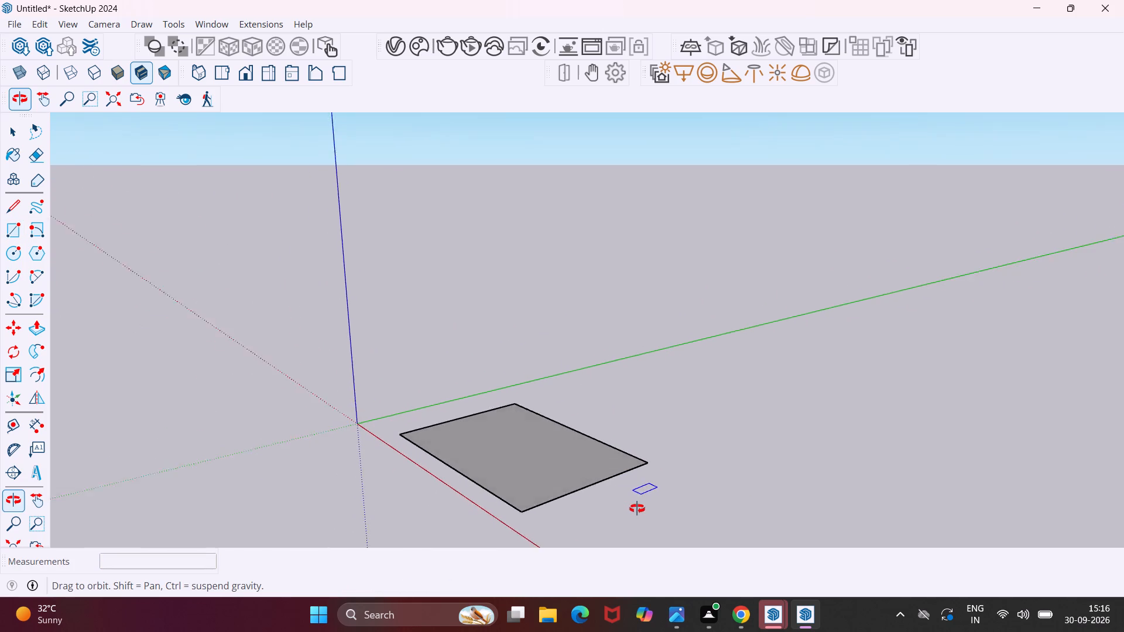
middle_drag(637, 509, 403, 562)
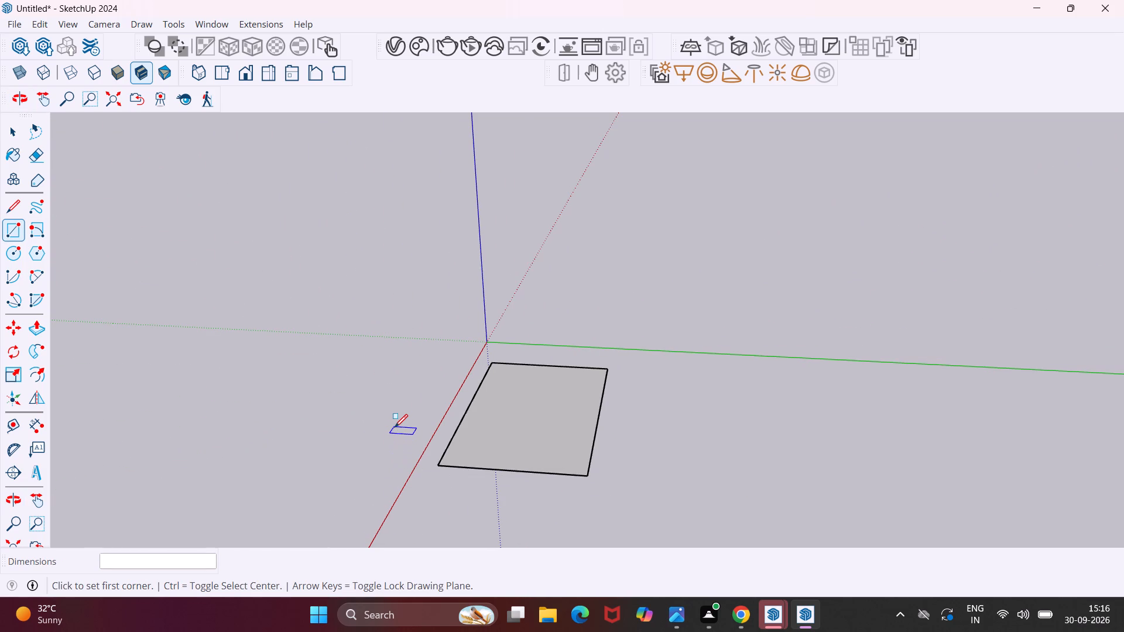
key(Escape)
key(space)
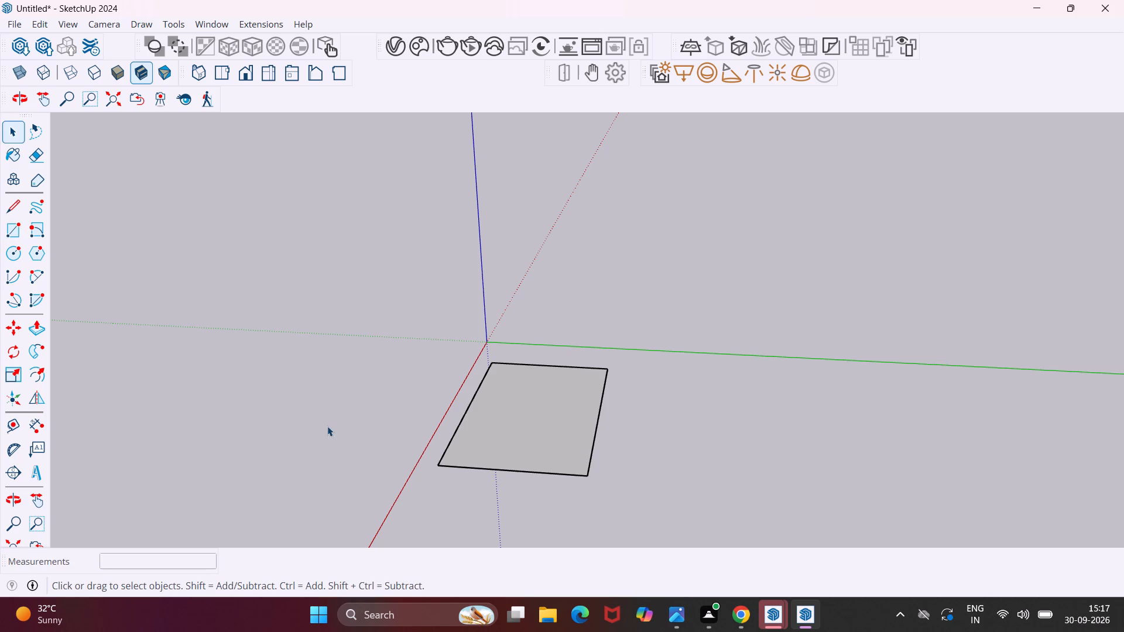
Offset the rectangle's outline 9" outward to form the wall thickness.
click(510, 439)
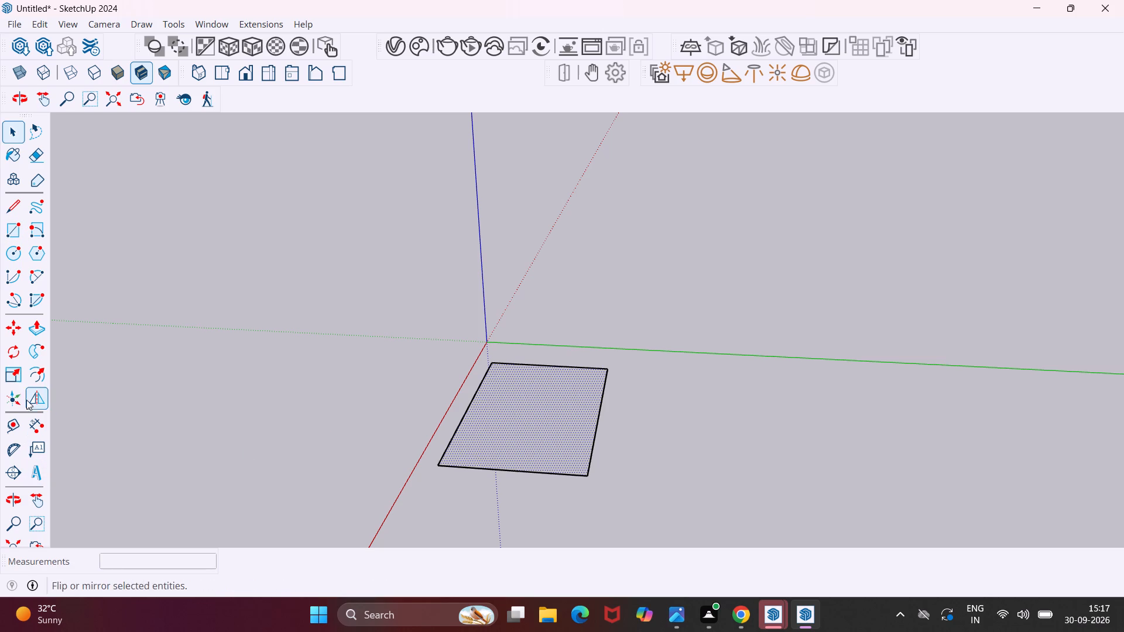
click(25, 386)
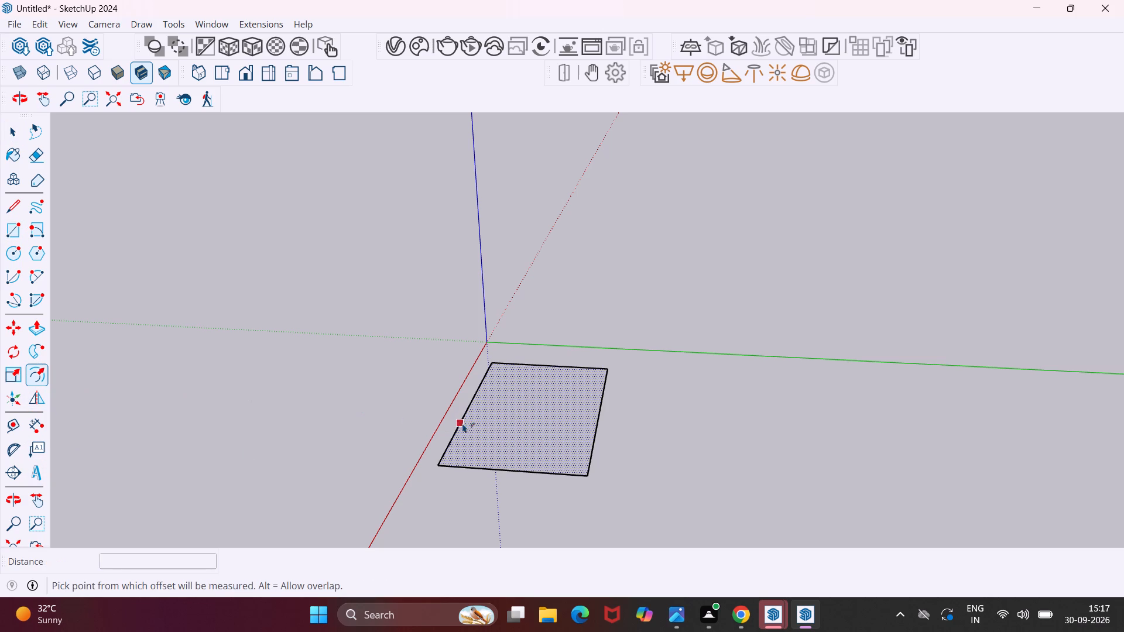
click(465, 423)
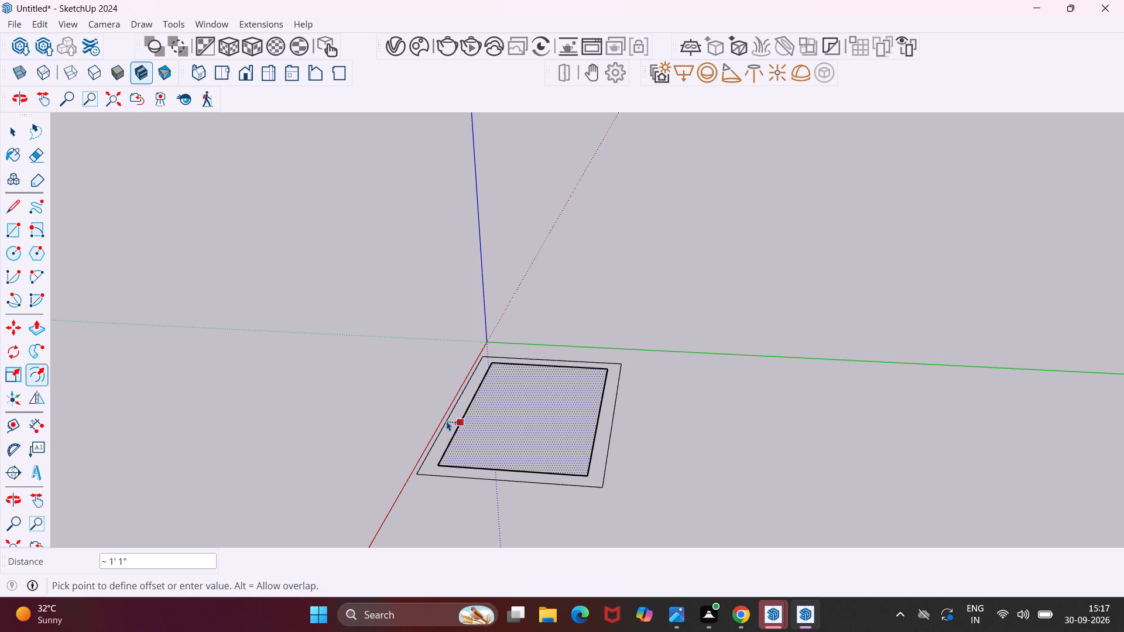
key(9)
key(shift+quotedbl)
key(Return)
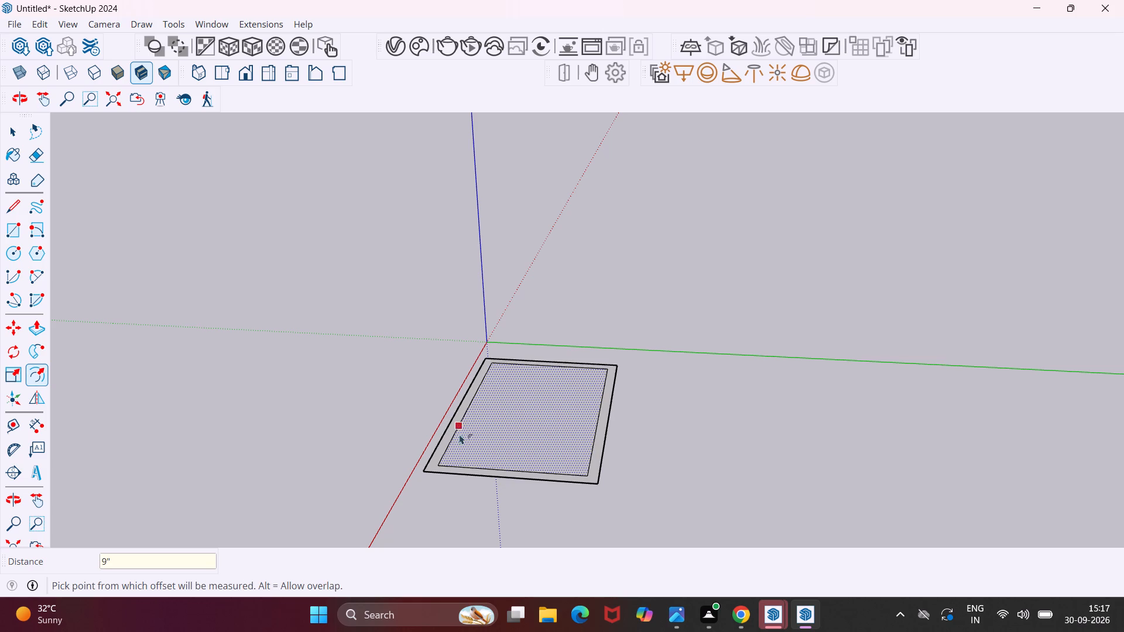
key(Escape)
key(space)
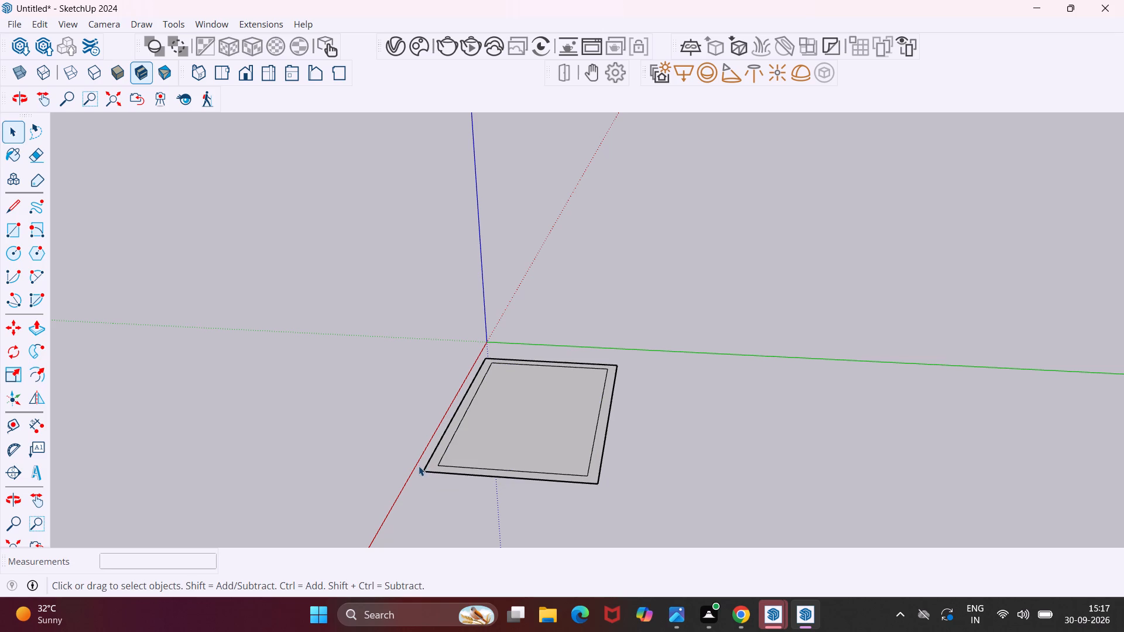
Move the inner outline's front short edge 9" outward onto the outer outline.
scroll(503, 473, up, 5)
click(518, 467)
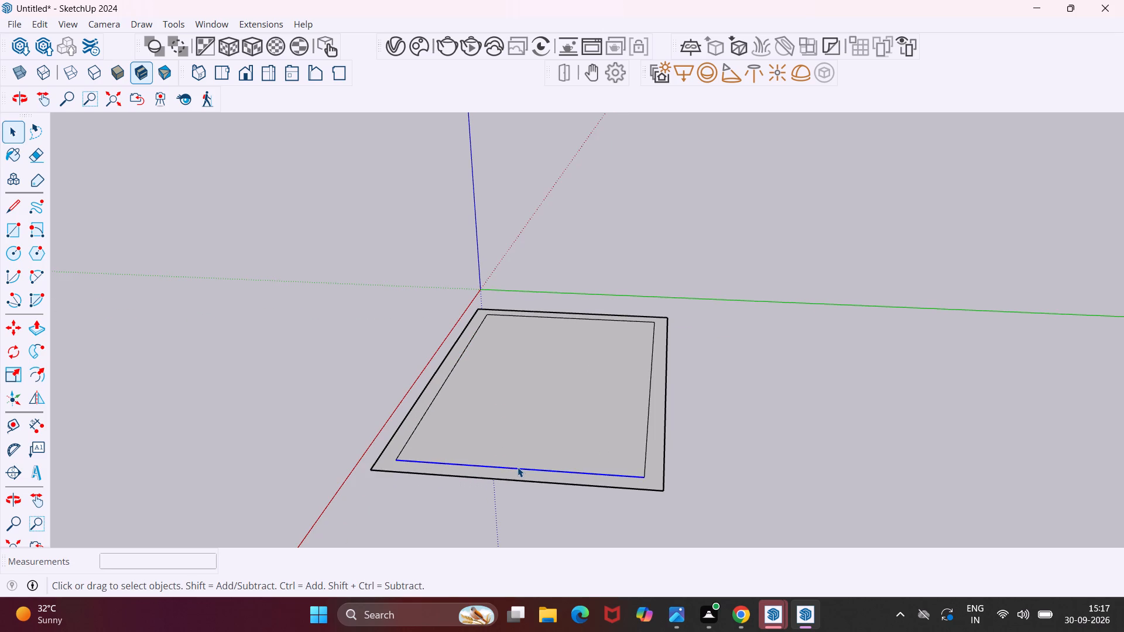
key(m)
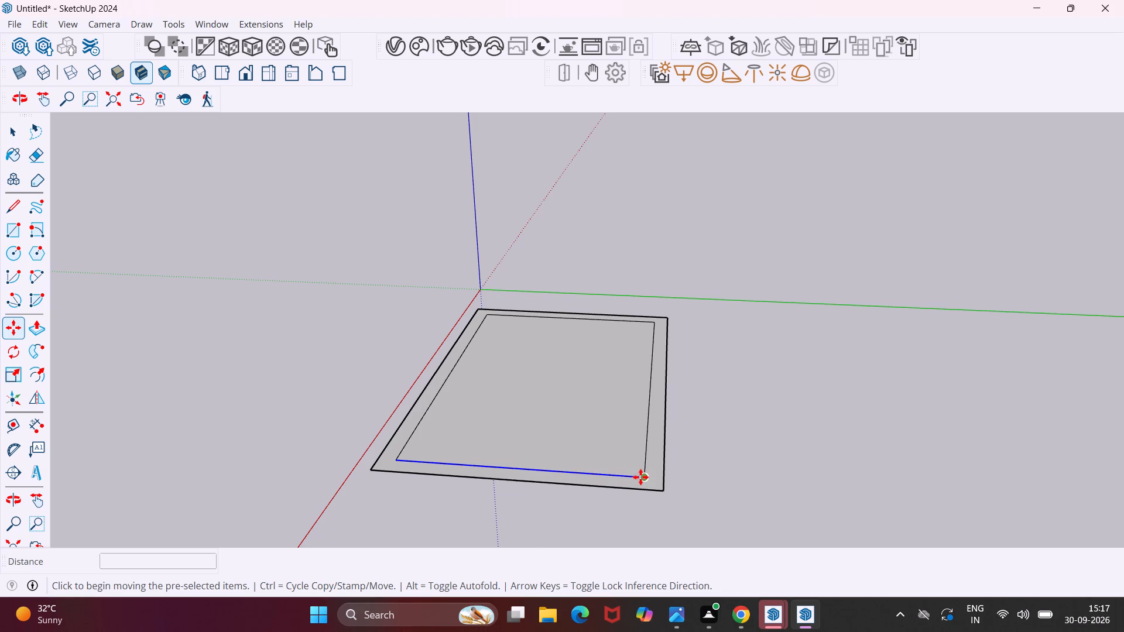
click(640, 477)
click(645, 487)
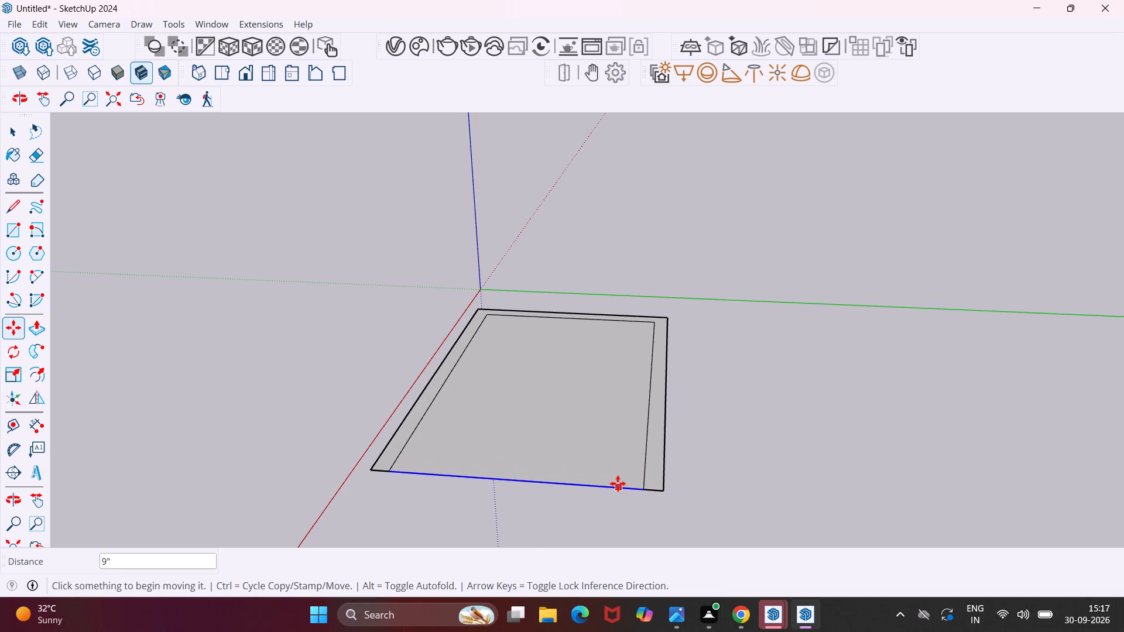
key(Escape)
key(space)
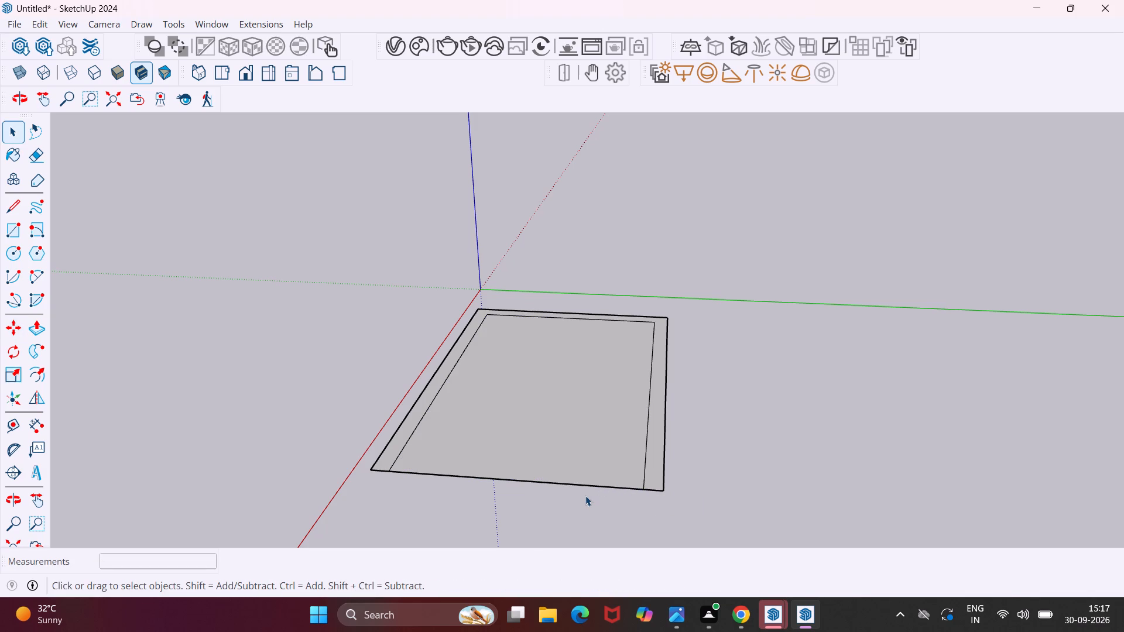
Erase the front edge between the two side walls, leaving a U-shaped wall outline.
key(e)
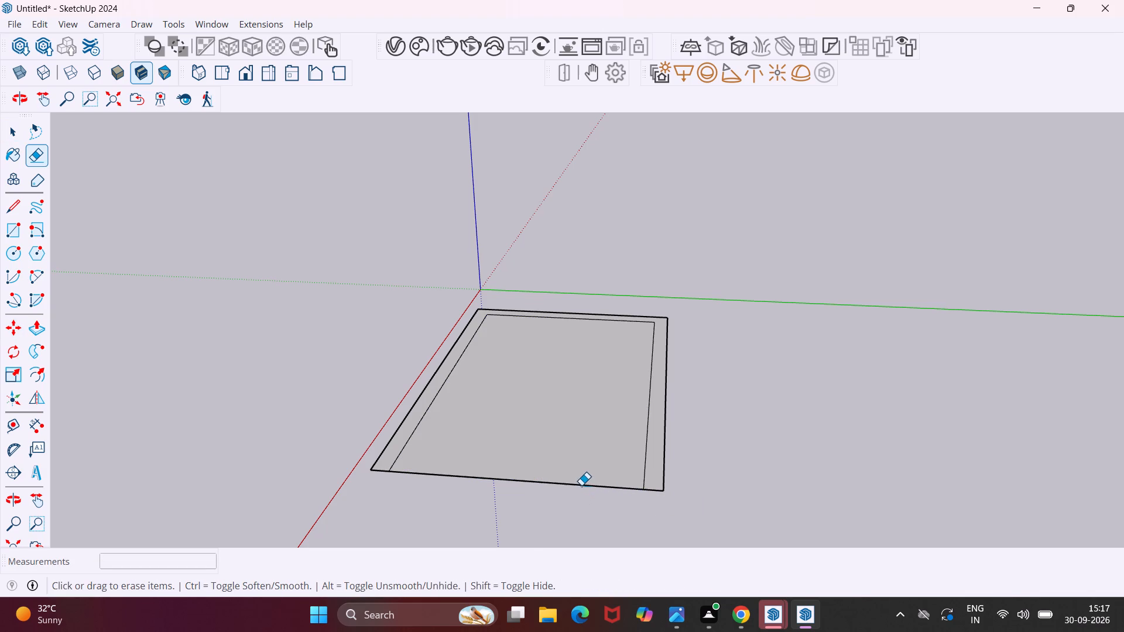
click(581, 485)
key(Escape)
key(space)
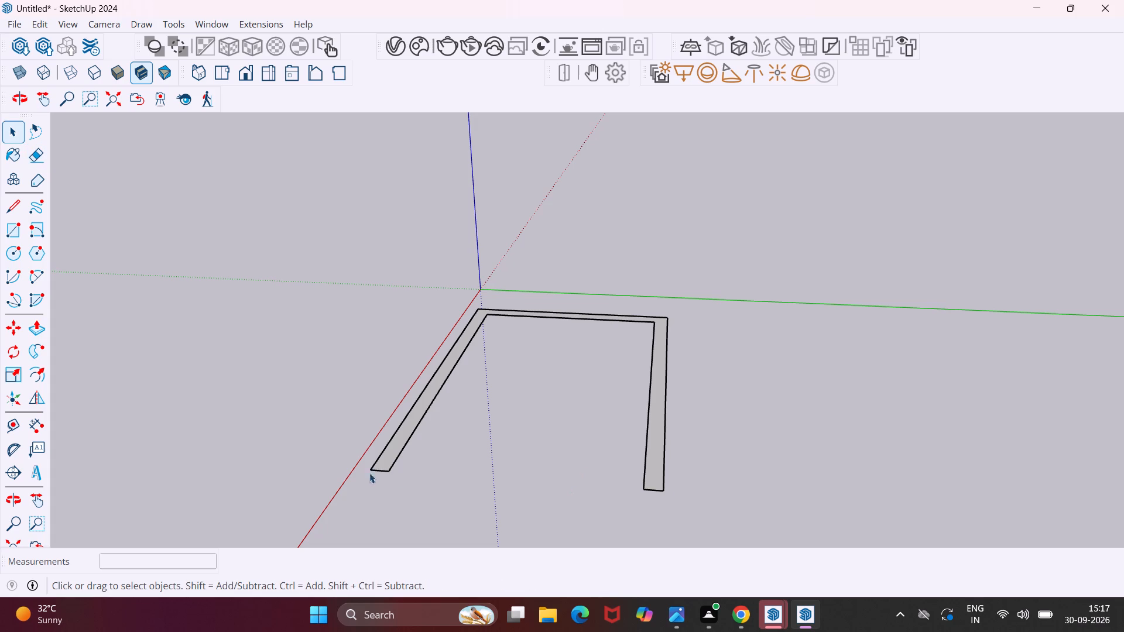
Push/Pull the U-shaped wall face up to a height of 10'.
click(388, 460)
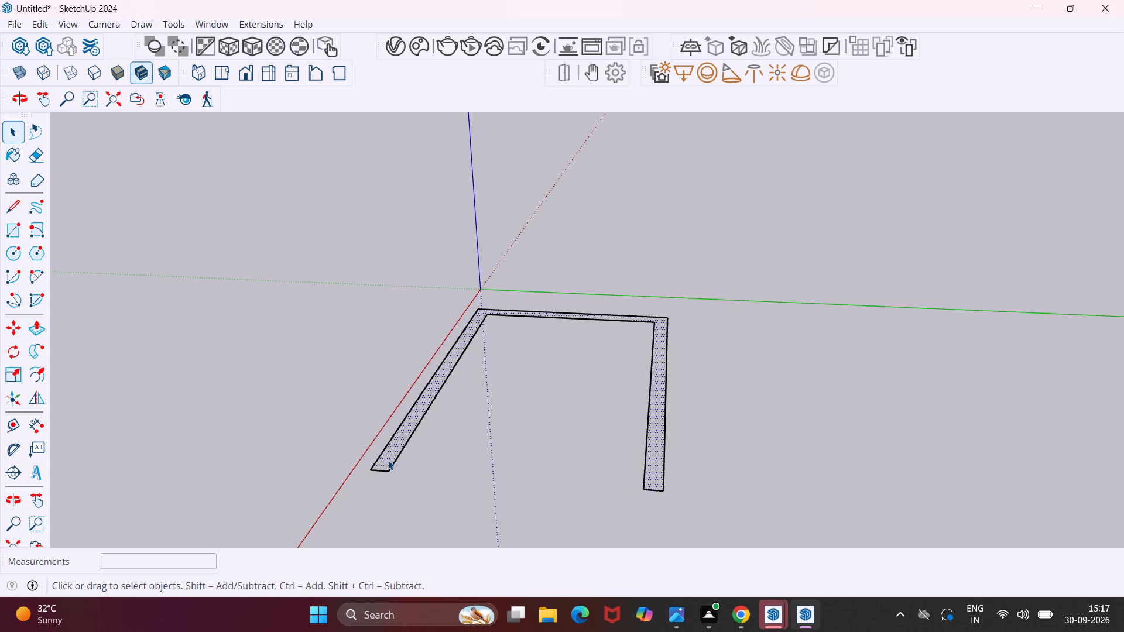
key(p)
click(388, 460)
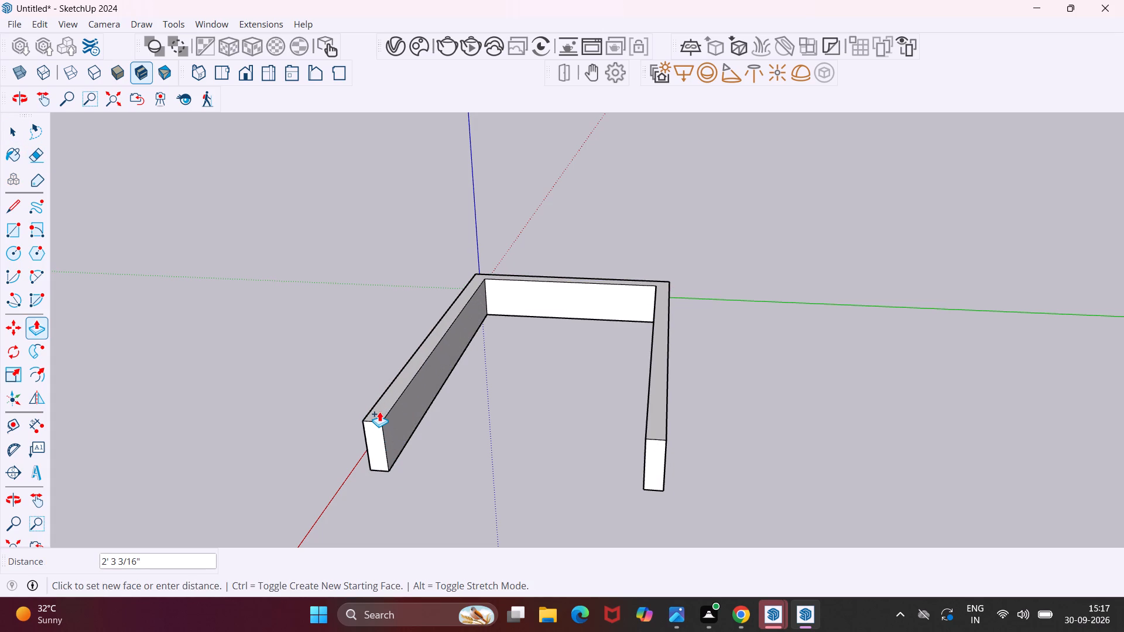
text(10')
key(Return)
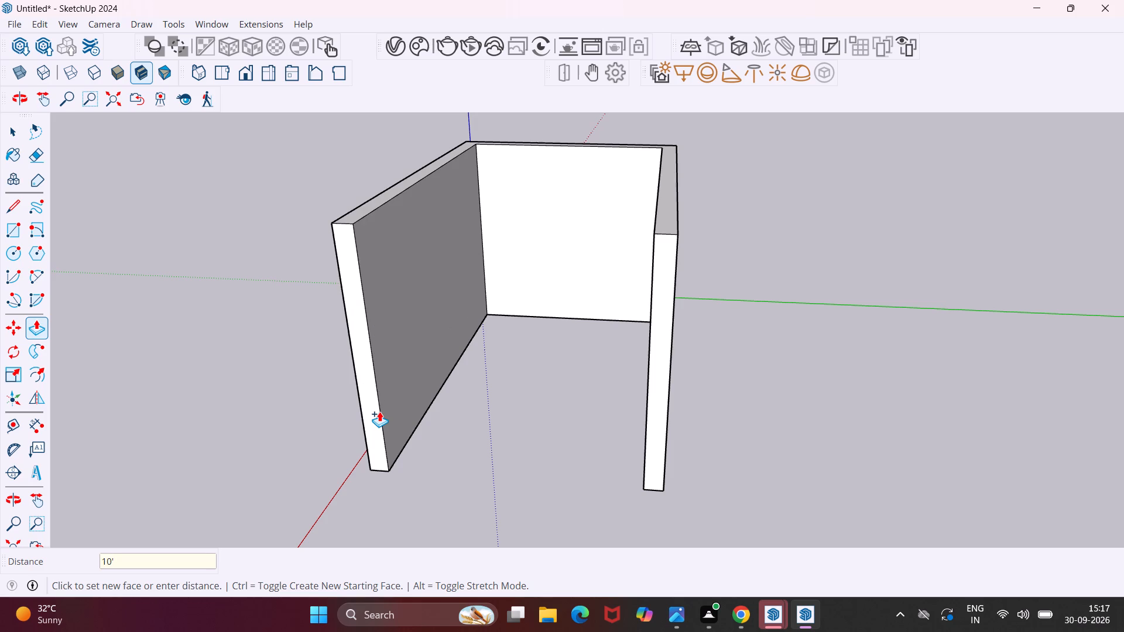
key(Escape)
key(space)
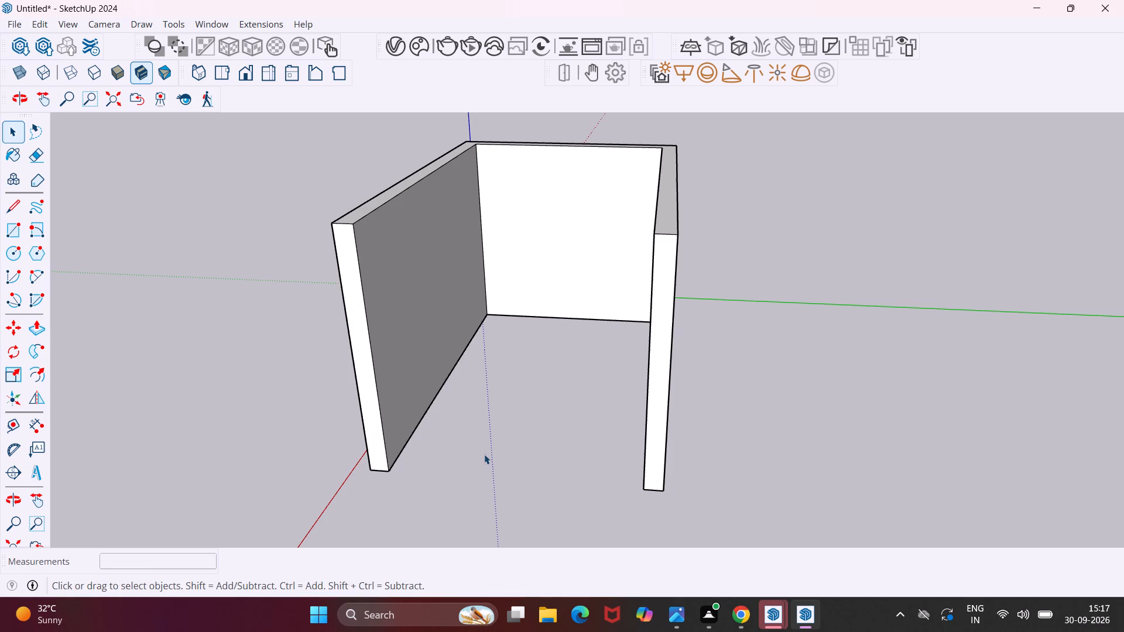
Draw an 11' 6" by 6" vertical rectangle hanging down from the back wall's bottom outer edge.
middle_drag(484, 454, 449, 204)
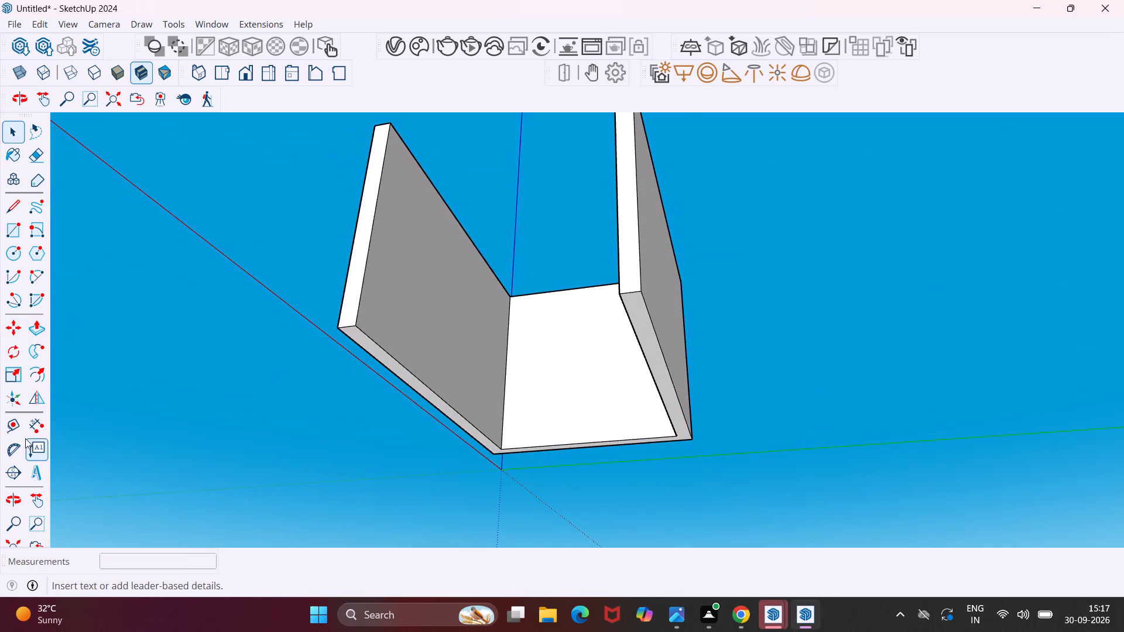
click(35, 229)
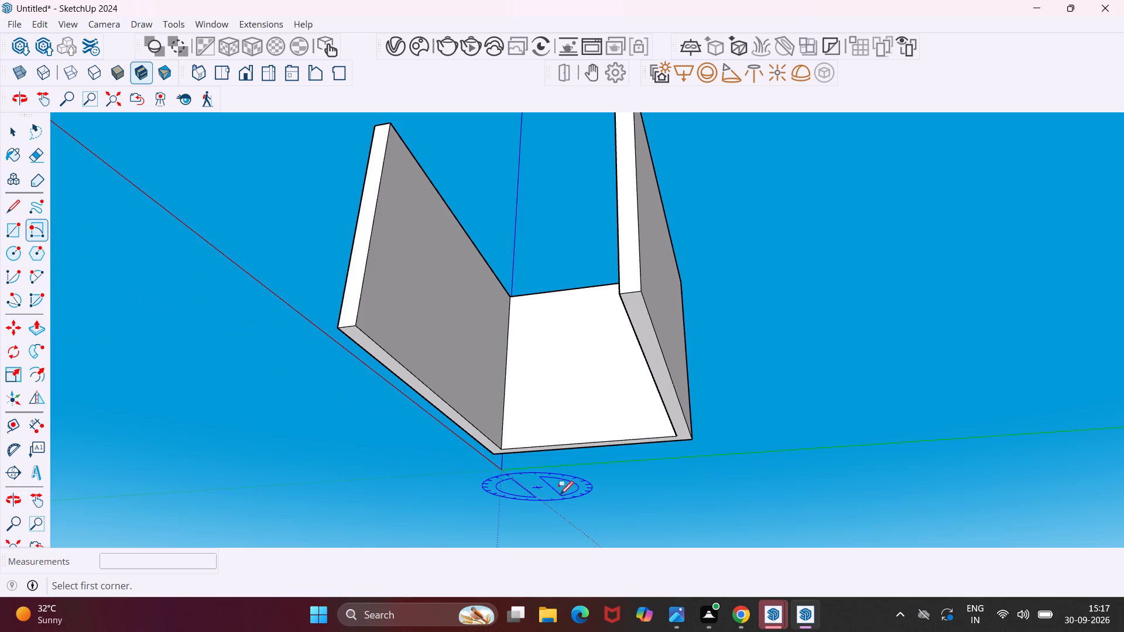
scroll(472, 454, up, 17)
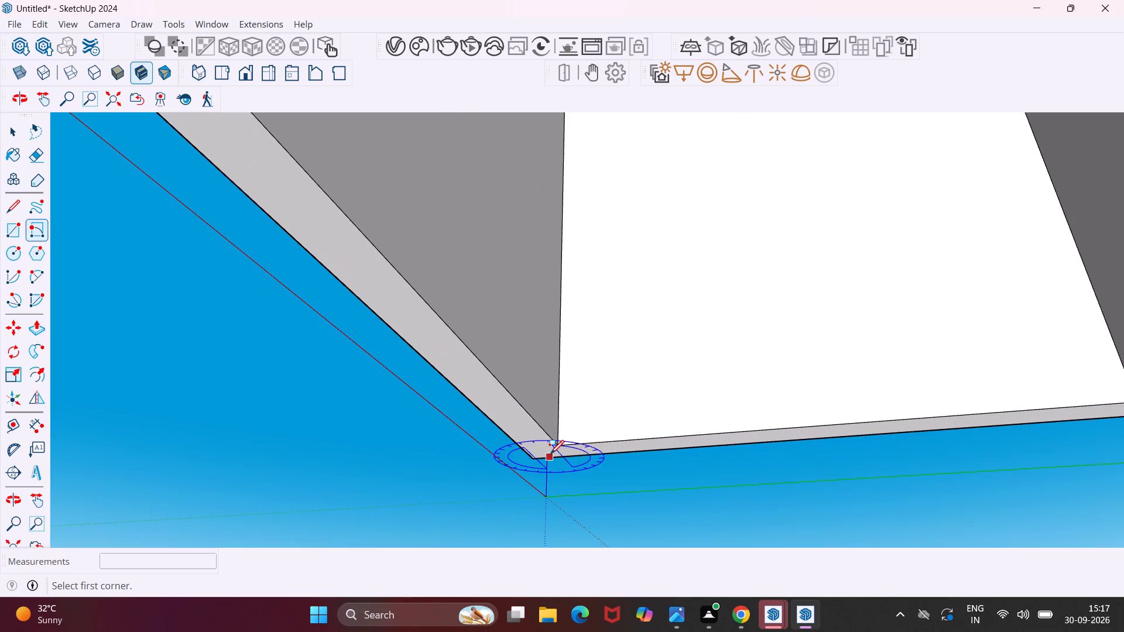
click(532, 460)
scroll(576, 463, down, 5)
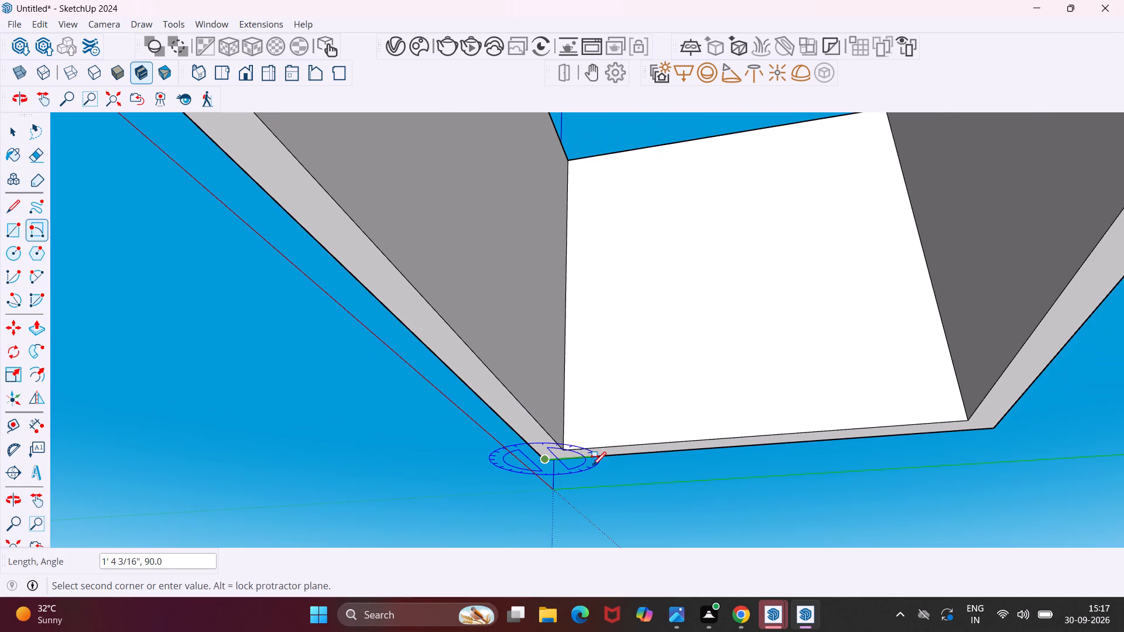
click(992, 431)
middle_drag(991, 429, 762, 502)
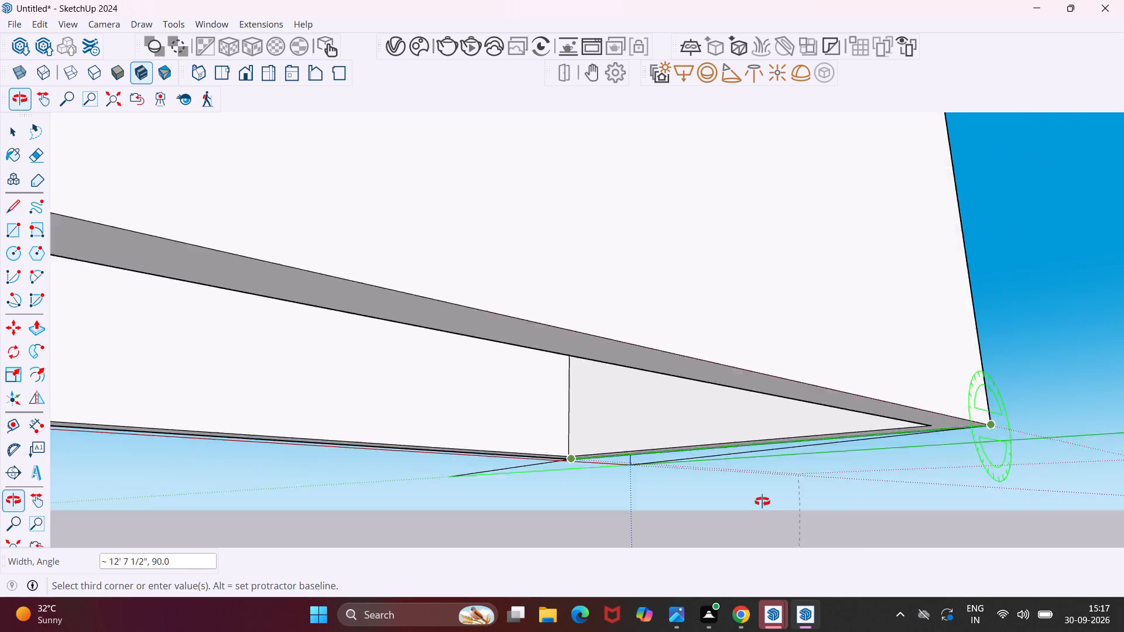
middle_drag(762, 502, 573, 500)
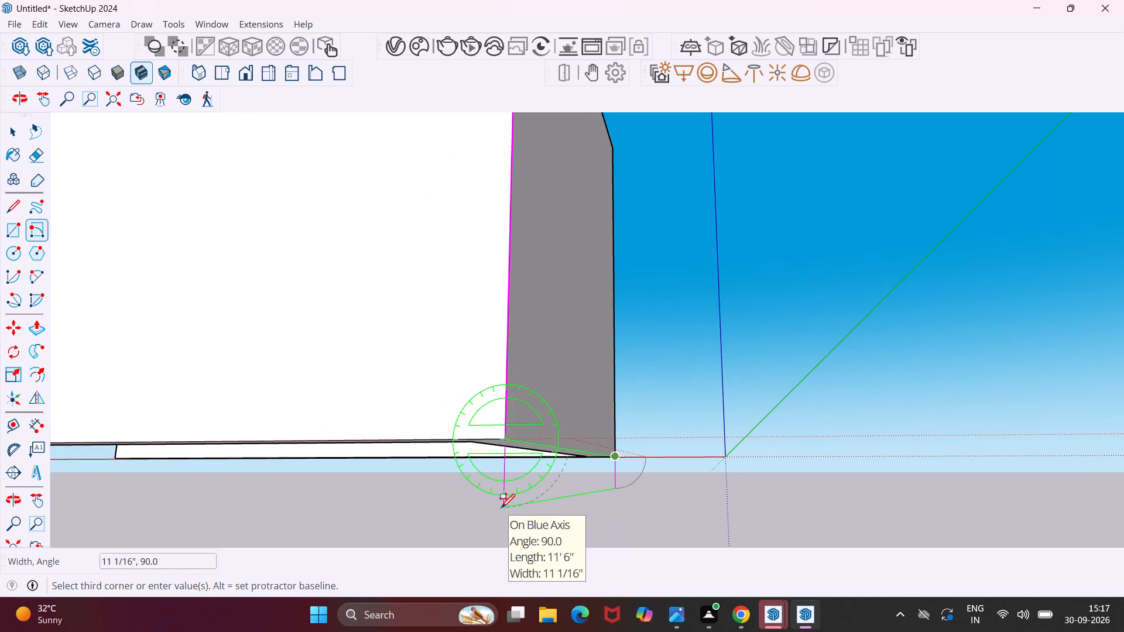
scroll(501, 508, up, 7)
scroll(503, 511, down, 2)
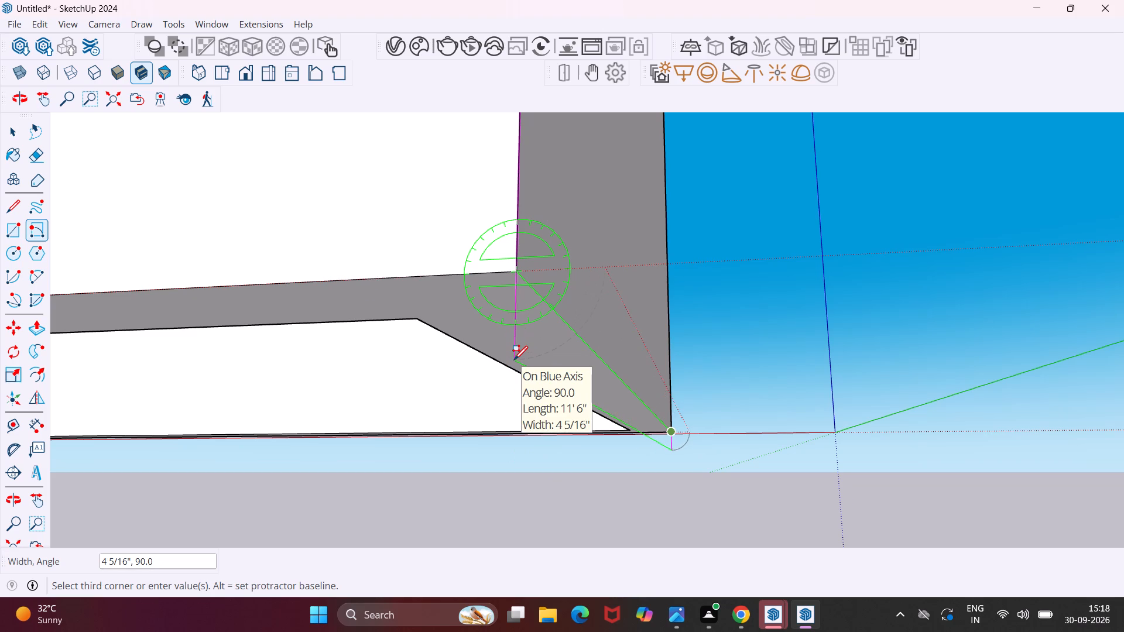
text(6")
key(Return)
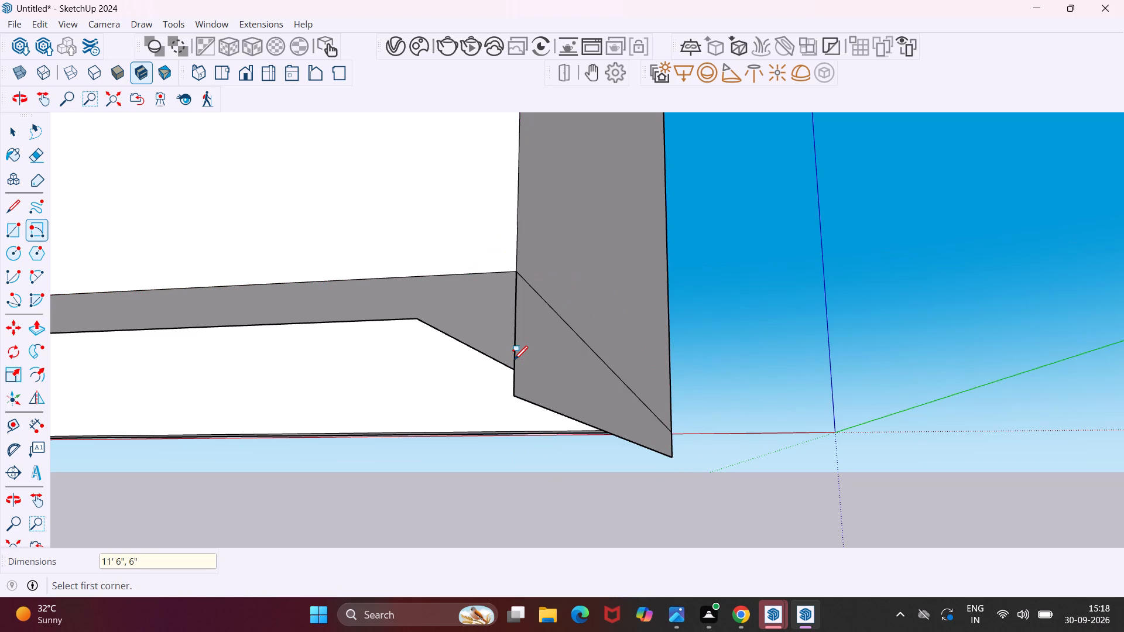
middle_drag(428, 401, 470, 412)
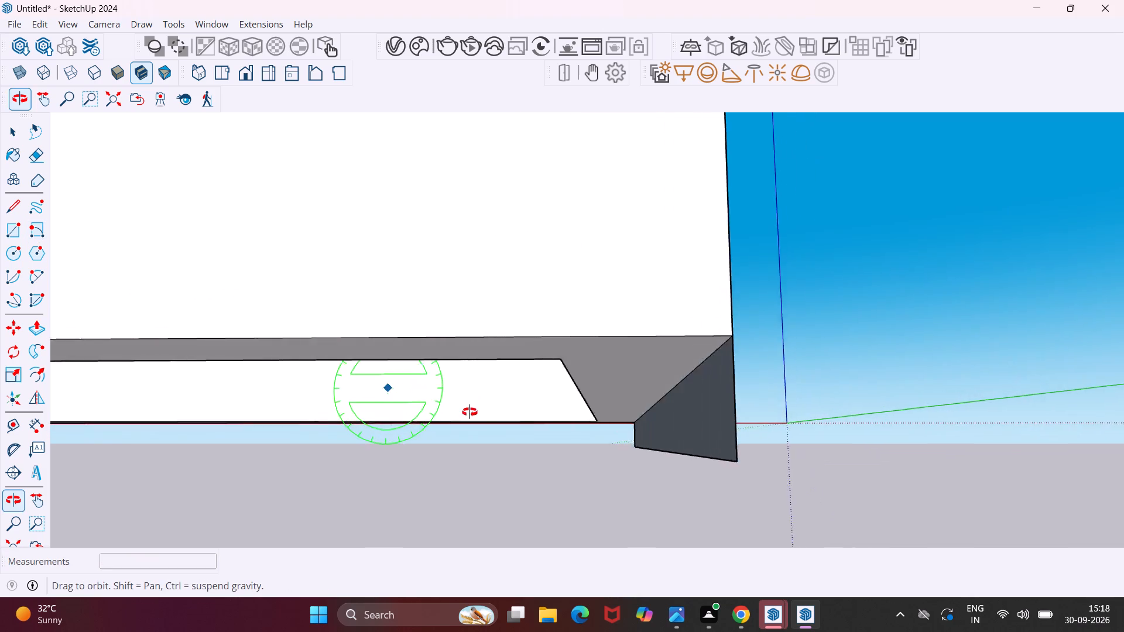
middle_drag(470, 412, 505, 410)
key(Escape)
key(space)
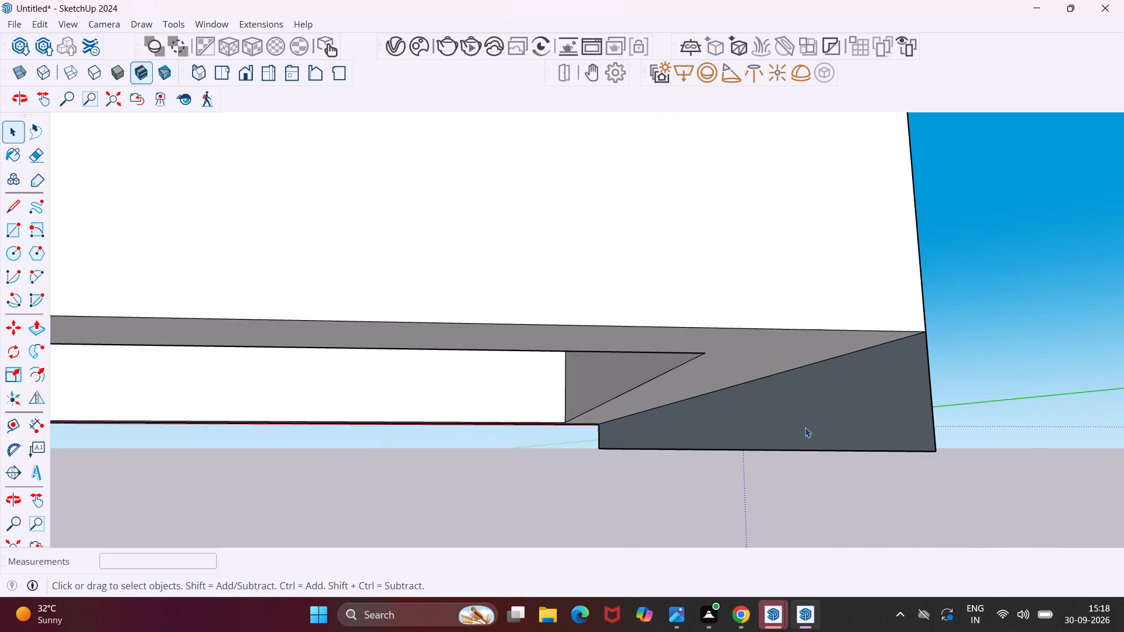
Push/Pull the lower rectangle forward beneath the walls to the side walls' front end, forming the floor slab.
double_click(808, 427)
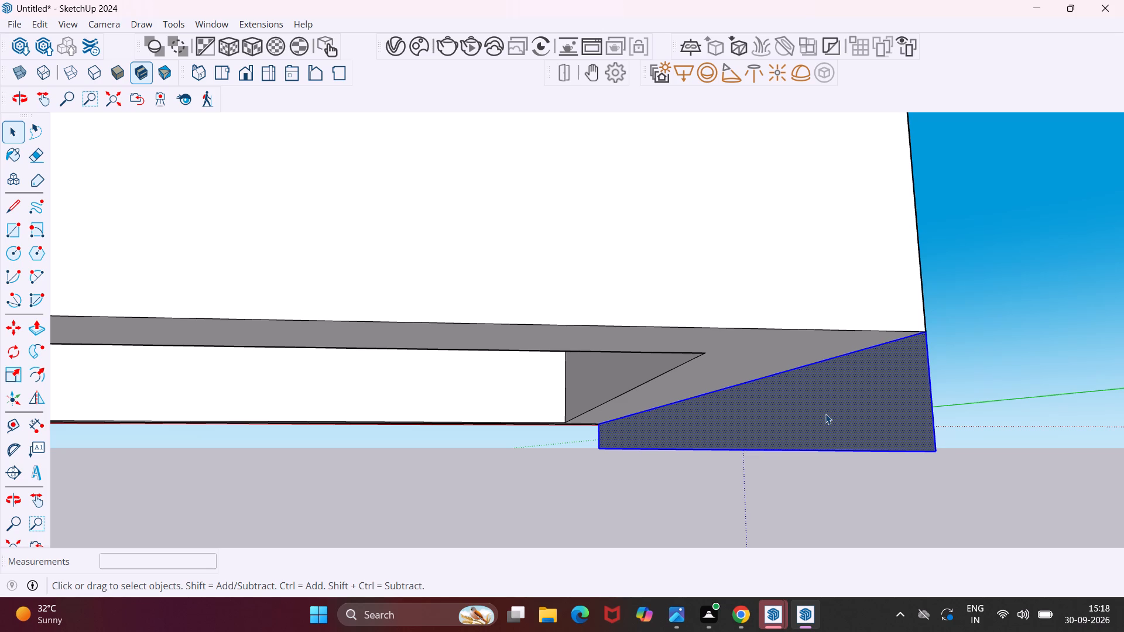
key(p)
click(825, 414)
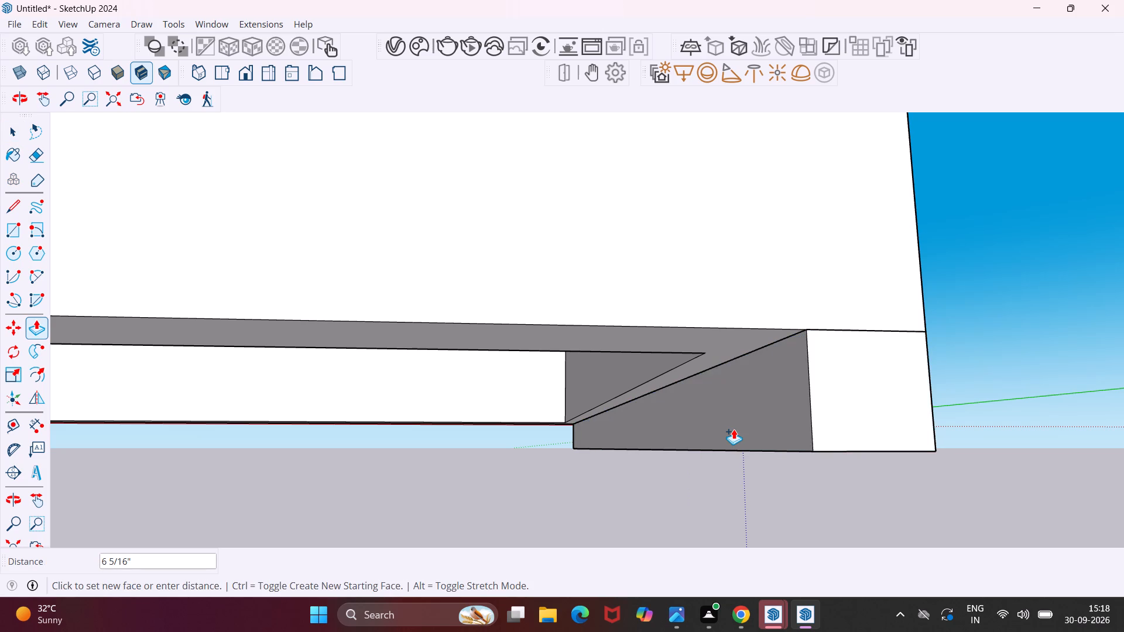
scroll(732, 429, down, 12)
scroll(732, 429, down, 9)
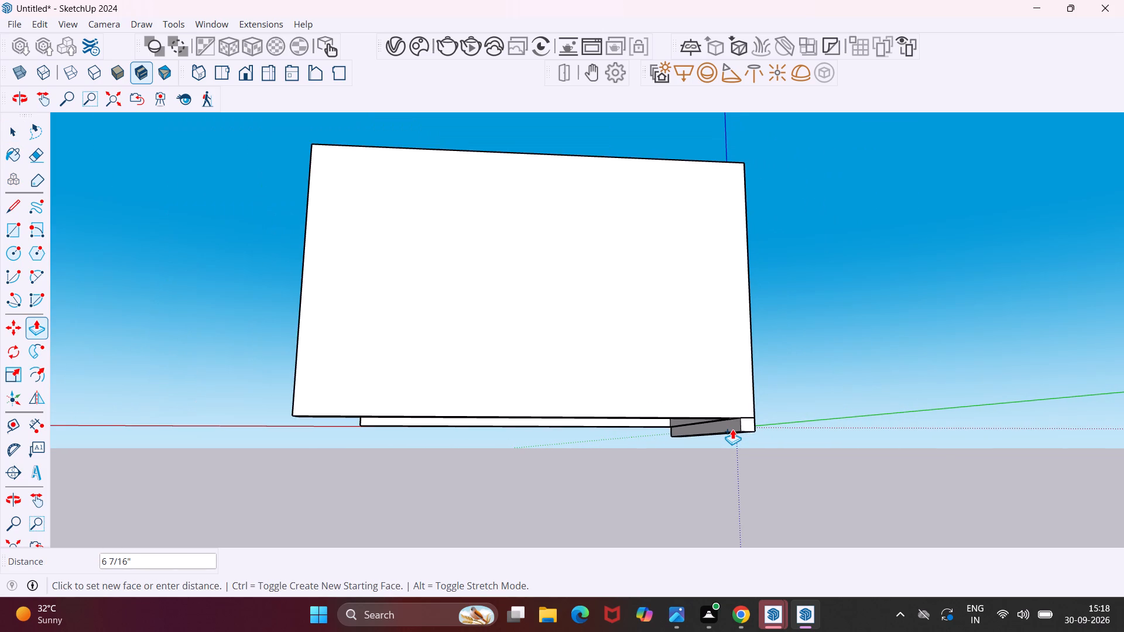
click(293, 406)
key(Escape)
key(space)
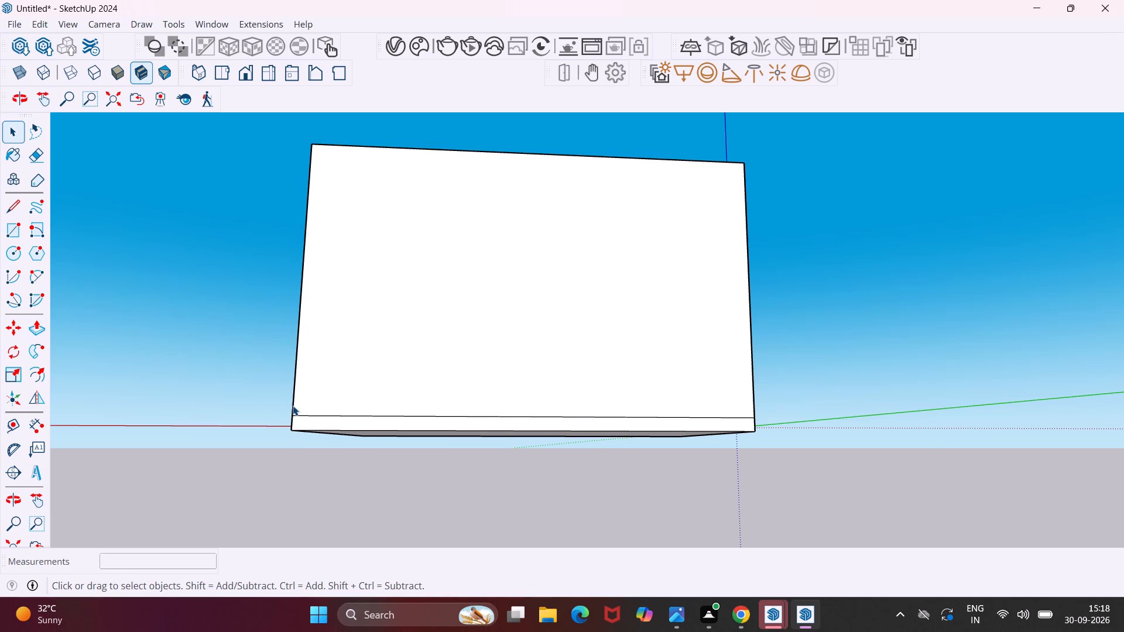
Draw an 11' 6" by 6" vertical rectangle rising from the back wall's top outer edge.
scroll(257, 384, down, 1)
middle_drag(257, 383, 738, 547)
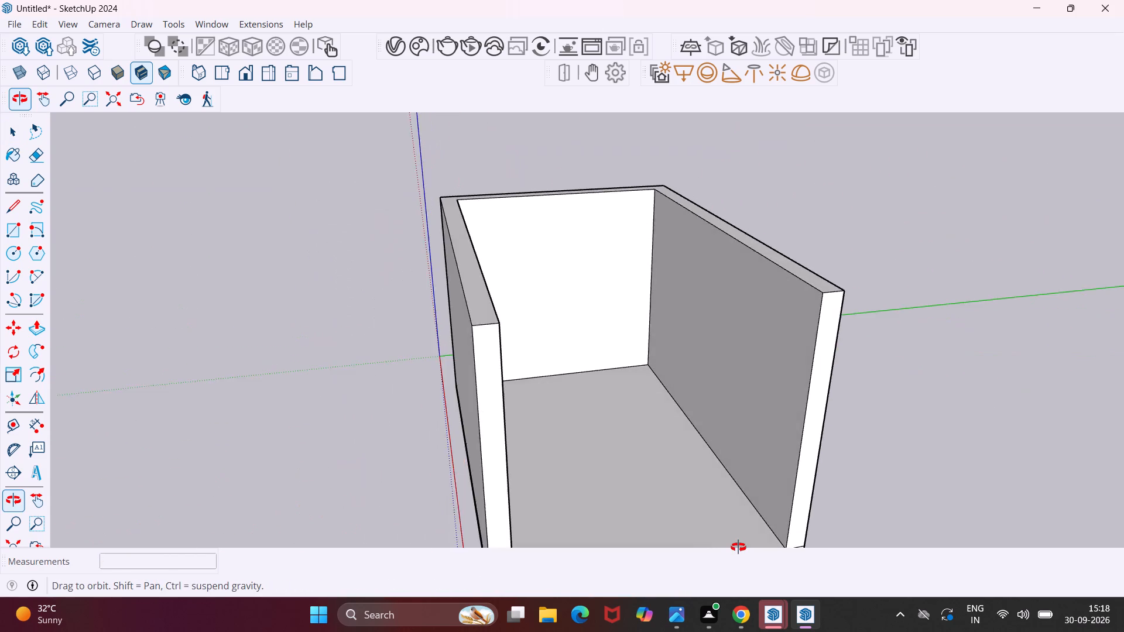
middle_drag(738, 547, 708, 569)
middle_drag(681, 177, 615, 272)
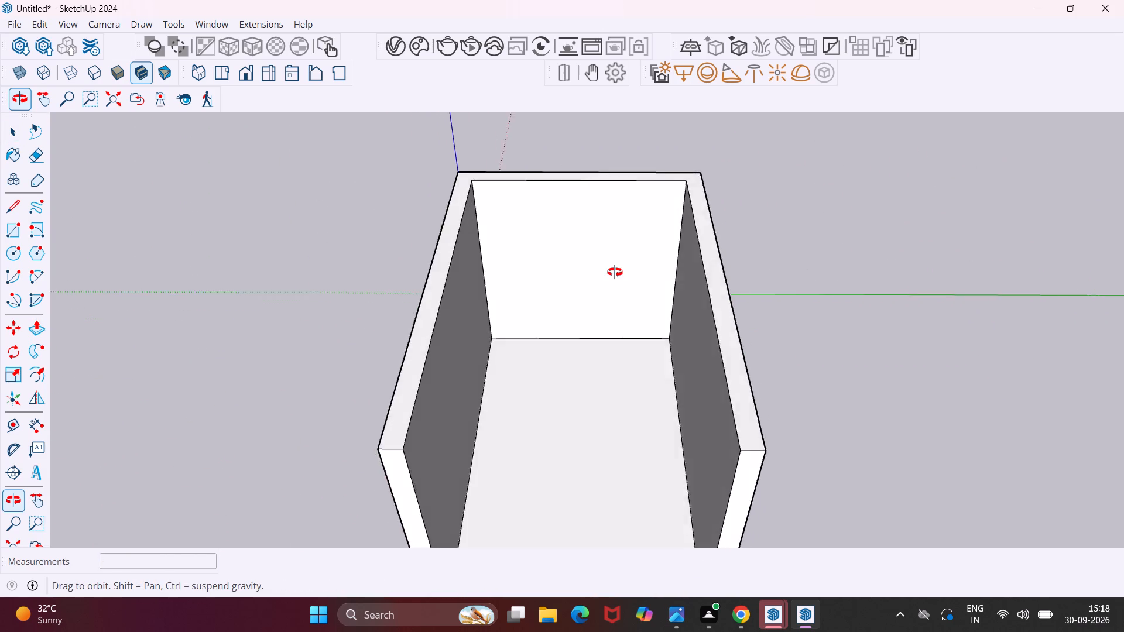
middle_drag(615, 272, 269, 391)
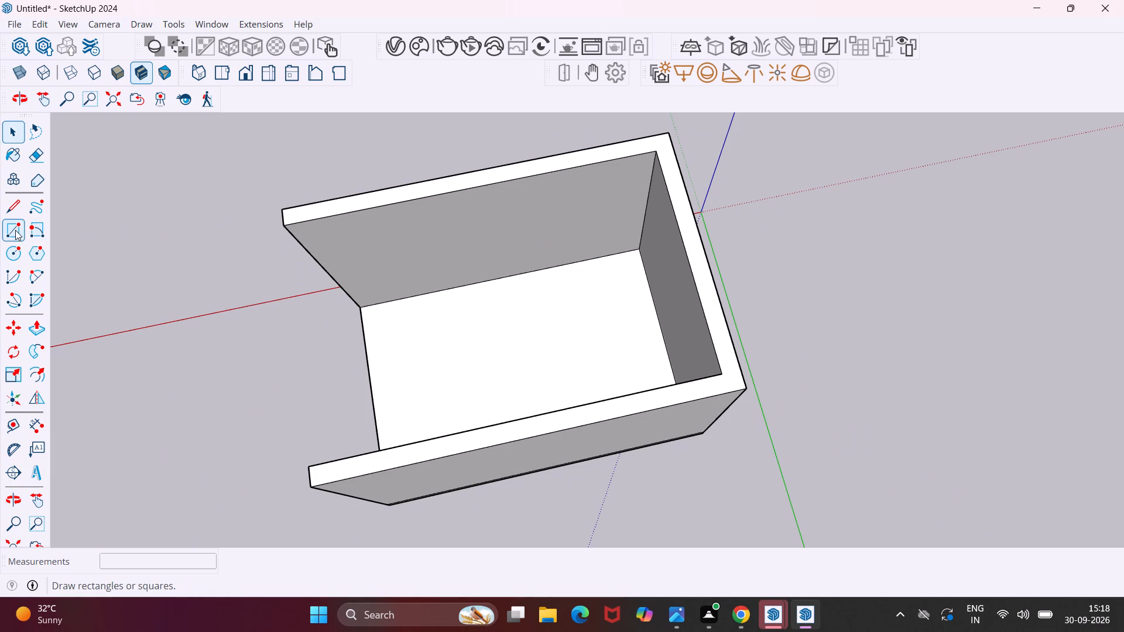
click(30, 226)
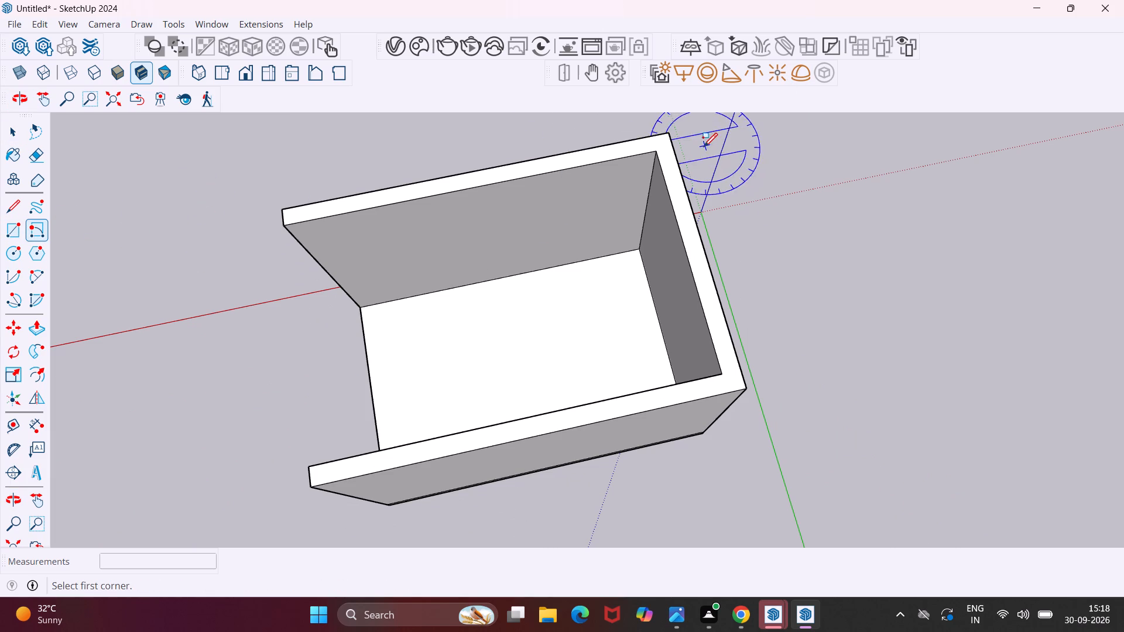
click(668, 134)
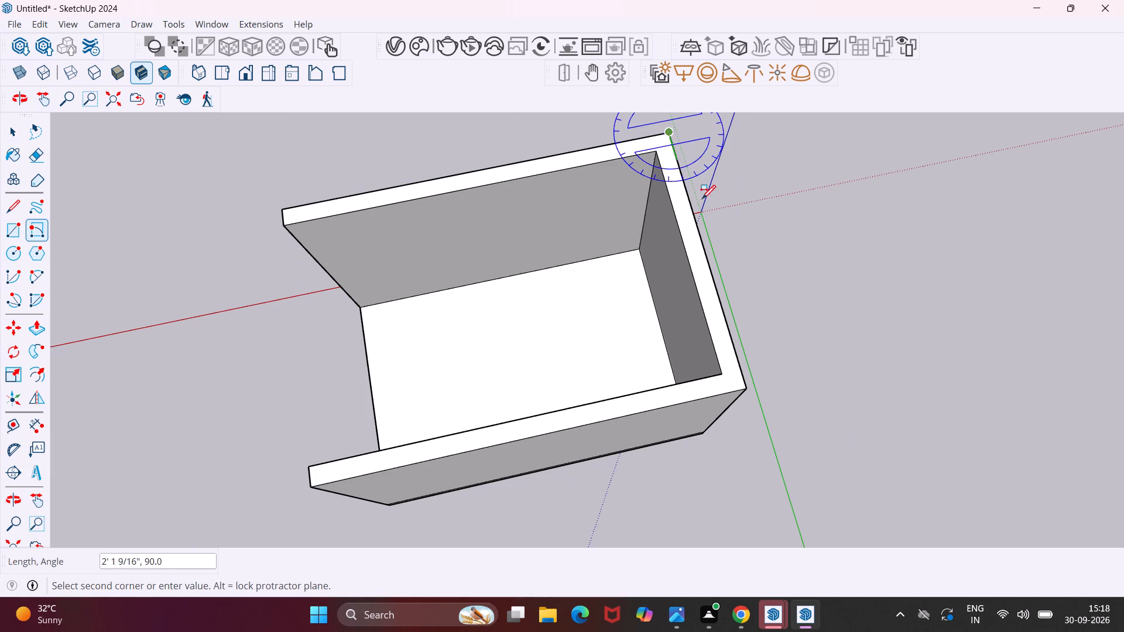
click(743, 391)
middle_drag(745, 391, 724, 216)
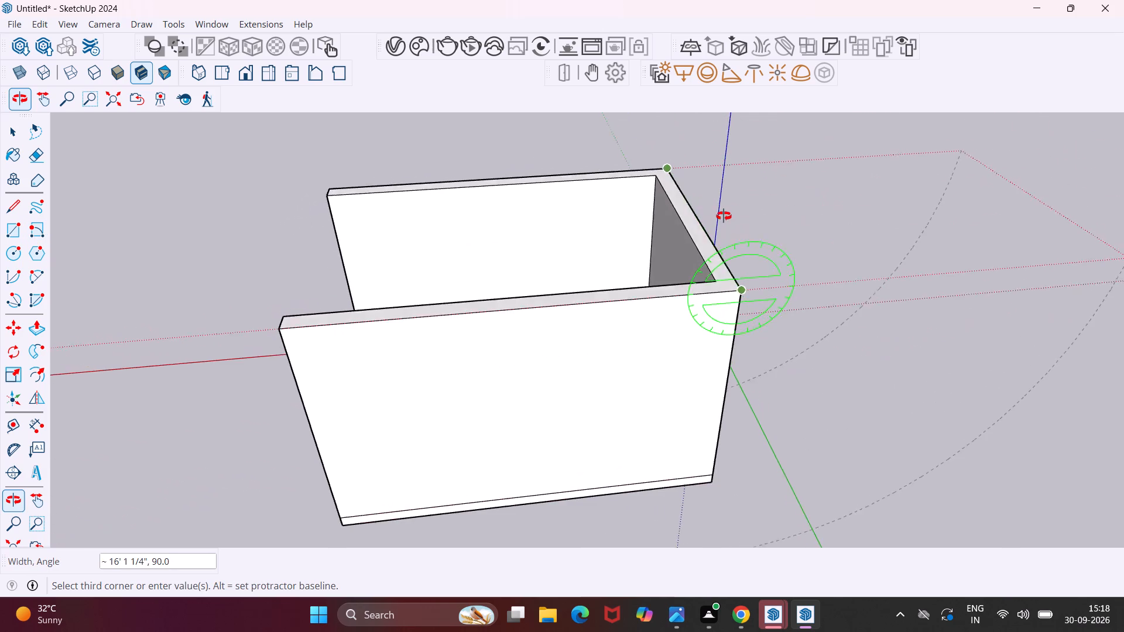
middle_drag(724, 216, 717, 163)
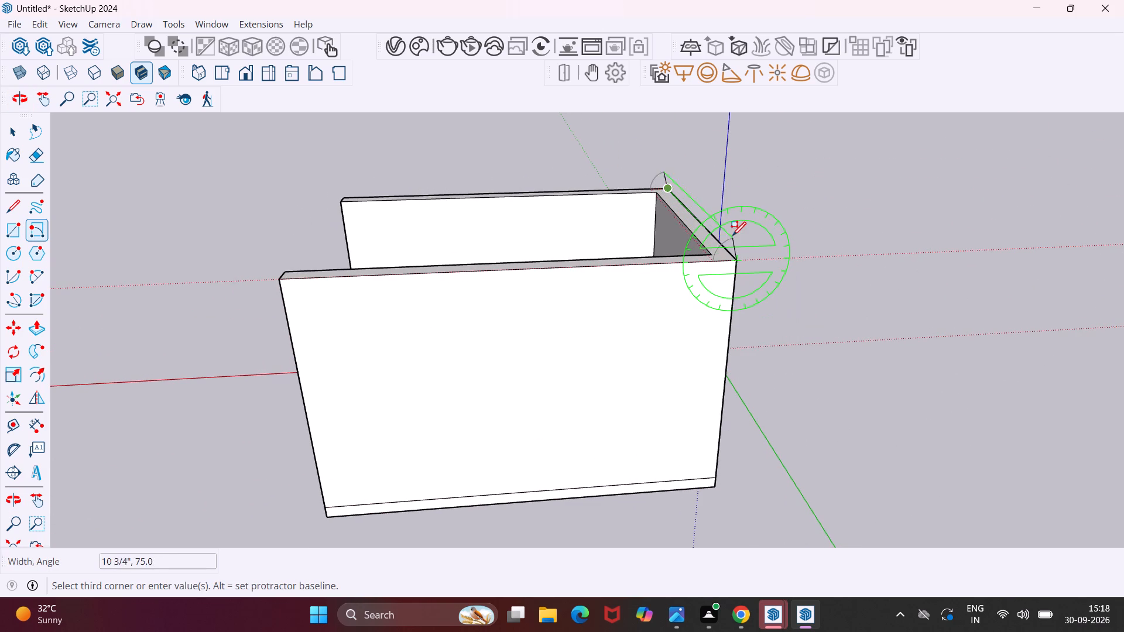
scroll(734, 232, up, 5)
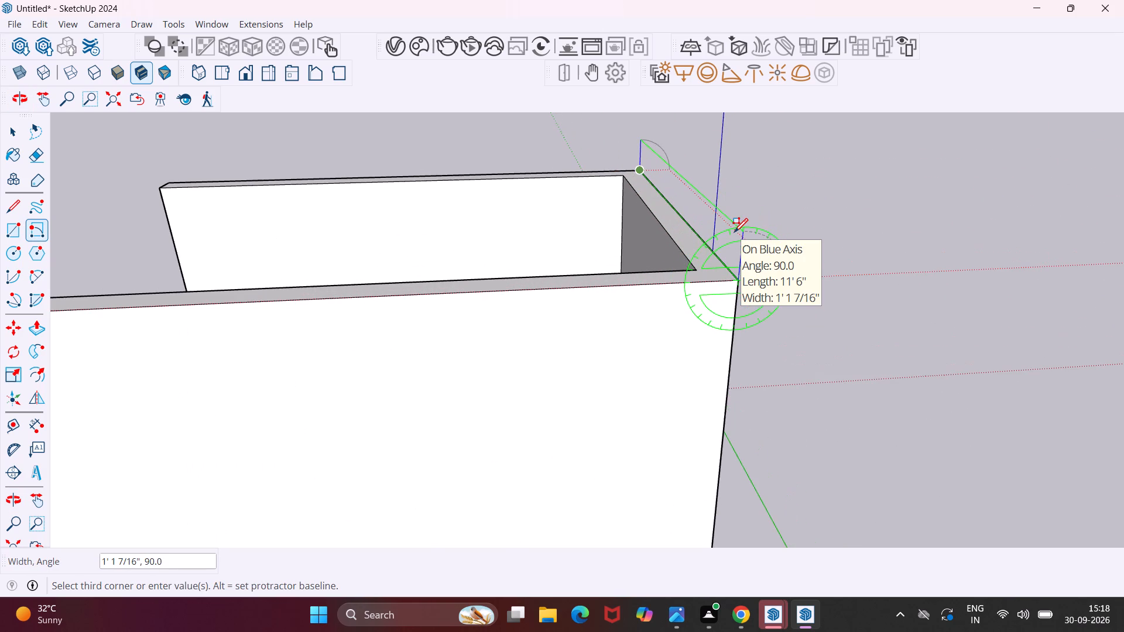
text(6")
key(Return)
key(Escape)
key(space)
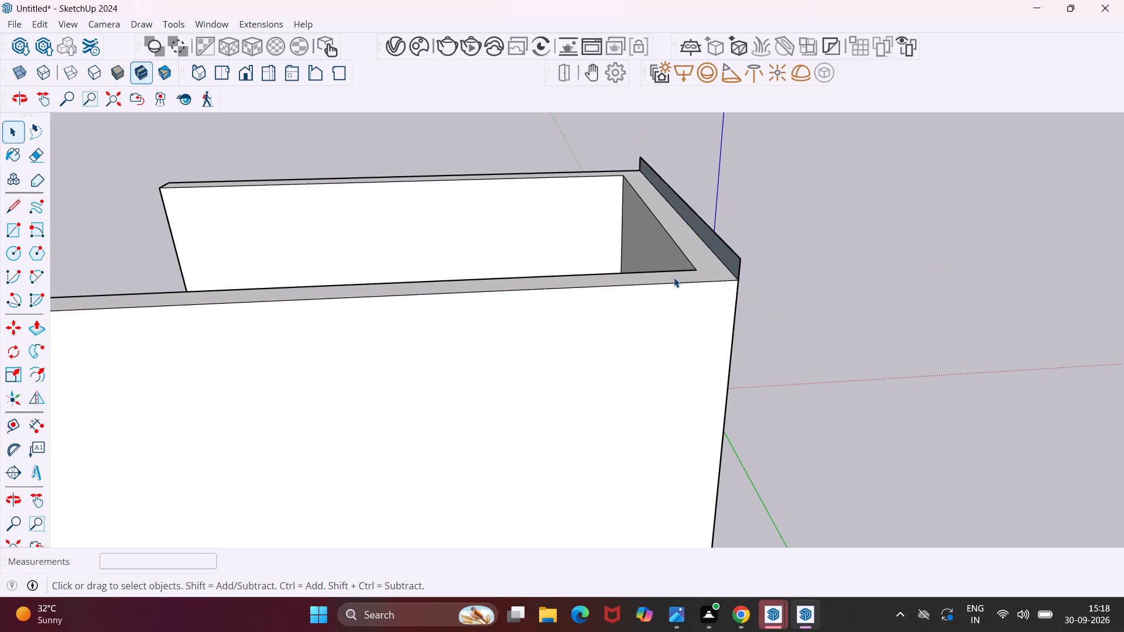
Push/Pull the upper rectangle 16' 6" forward over the walls to the side walls' front end, forming the ceiling slab.
scroll(722, 242, up, 5)
double_click(723, 248)
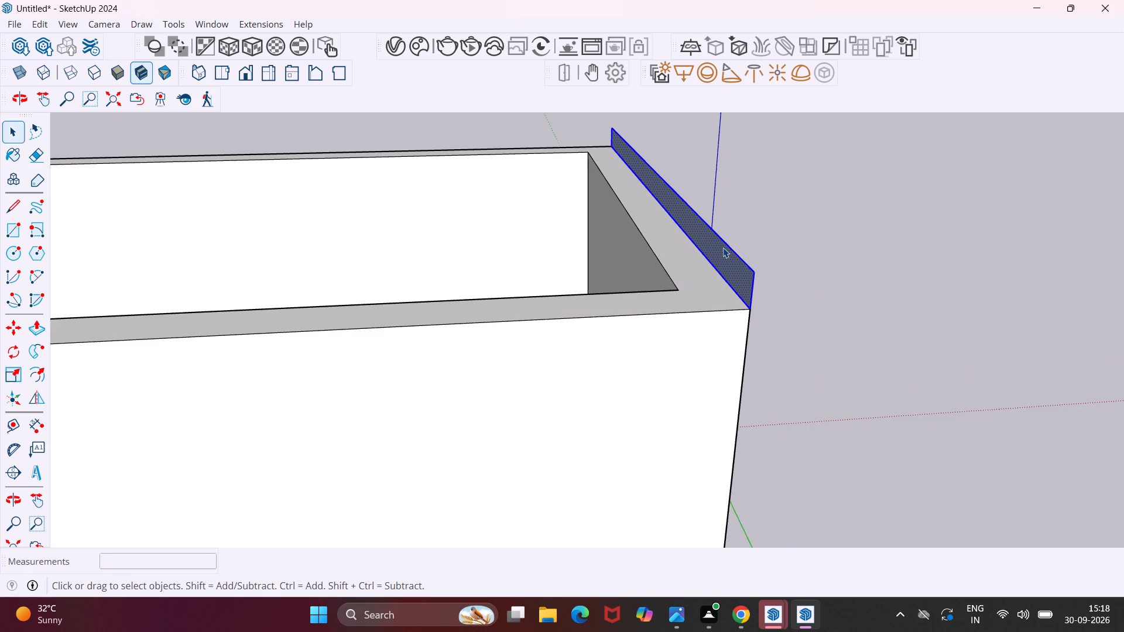
key(p)
click(723, 248)
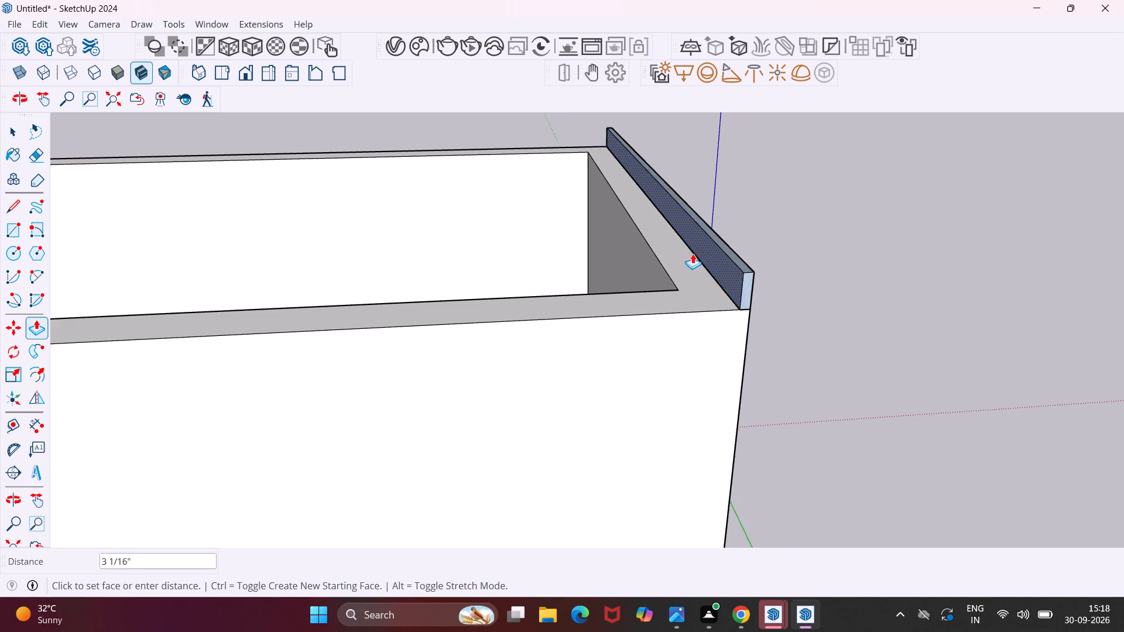
scroll(680, 252, down, 6)
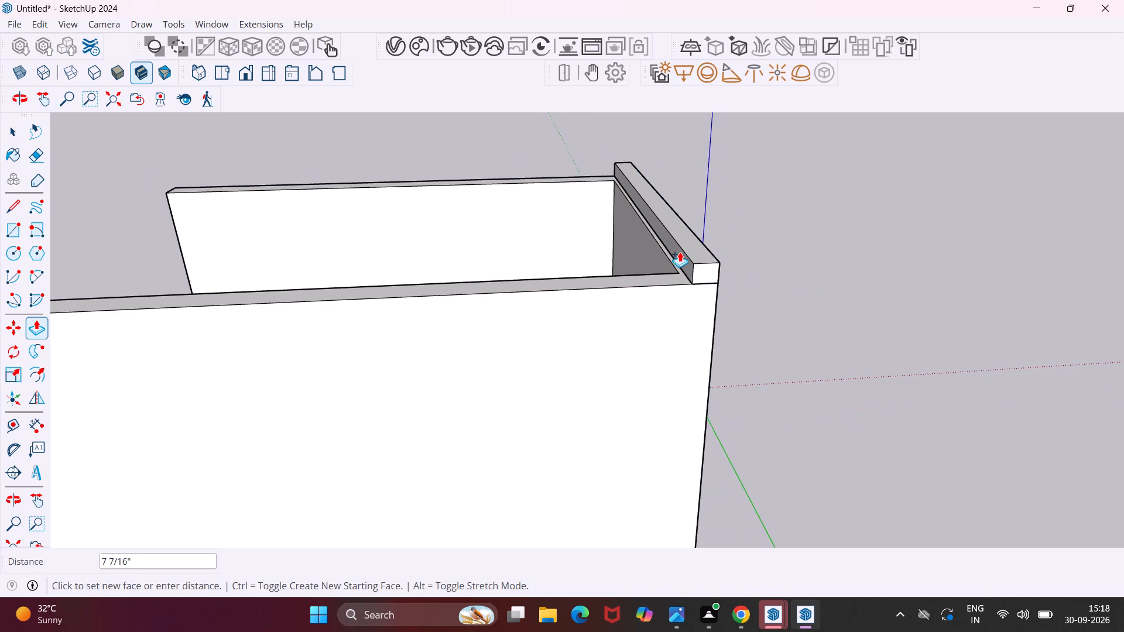
scroll(680, 252, down, 5)
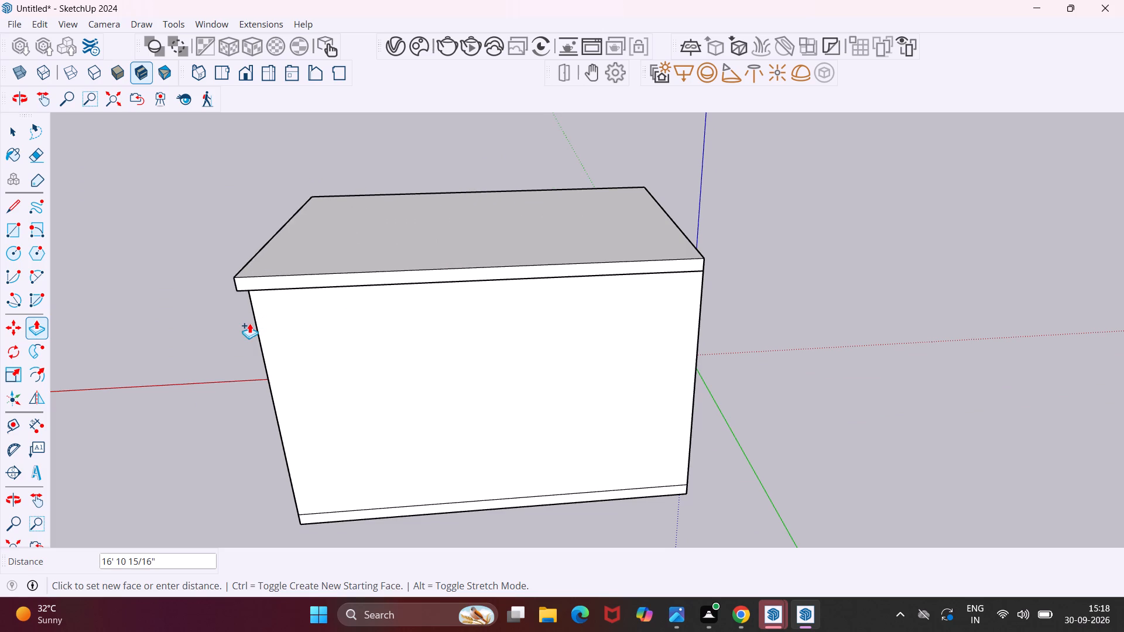
click(256, 323)
middle_drag(256, 323, 488, 265)
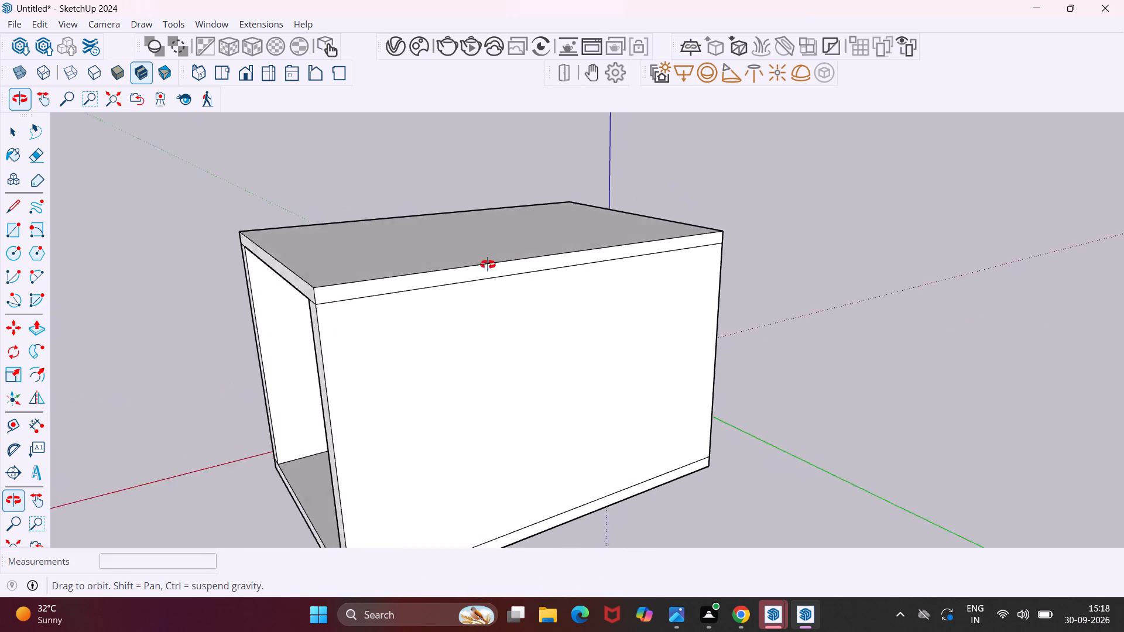
middle_drag(488, 265, 662, 205)
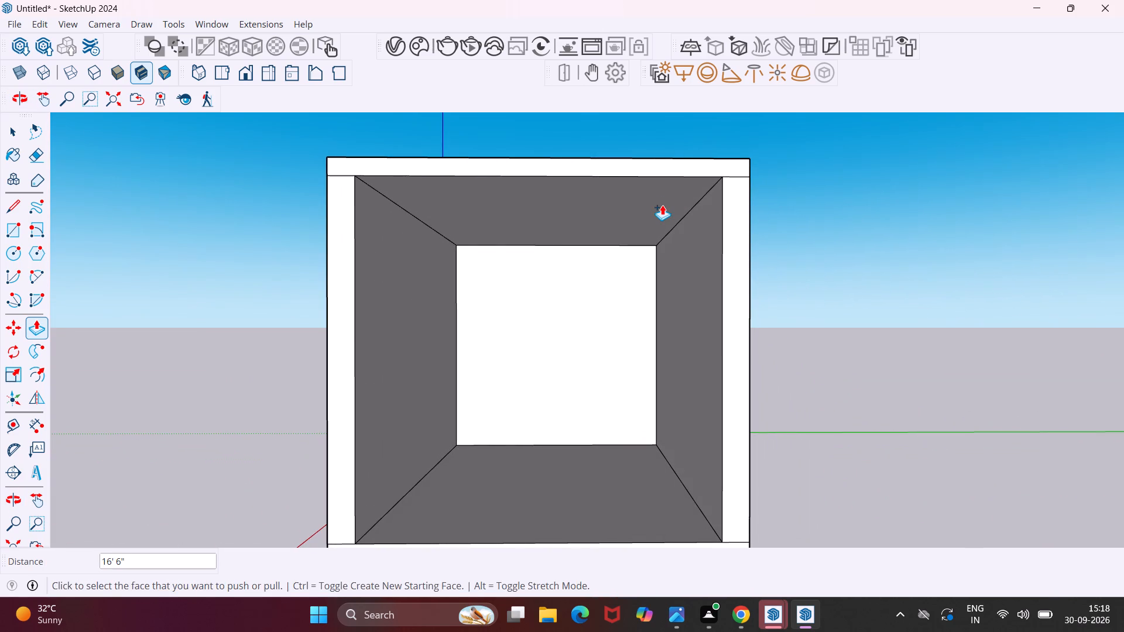
key(Escape)
key(space)
Copy the ceiling's underside face about 14' 5" sideways along the green axis, clear of the room.
click(656, 205)
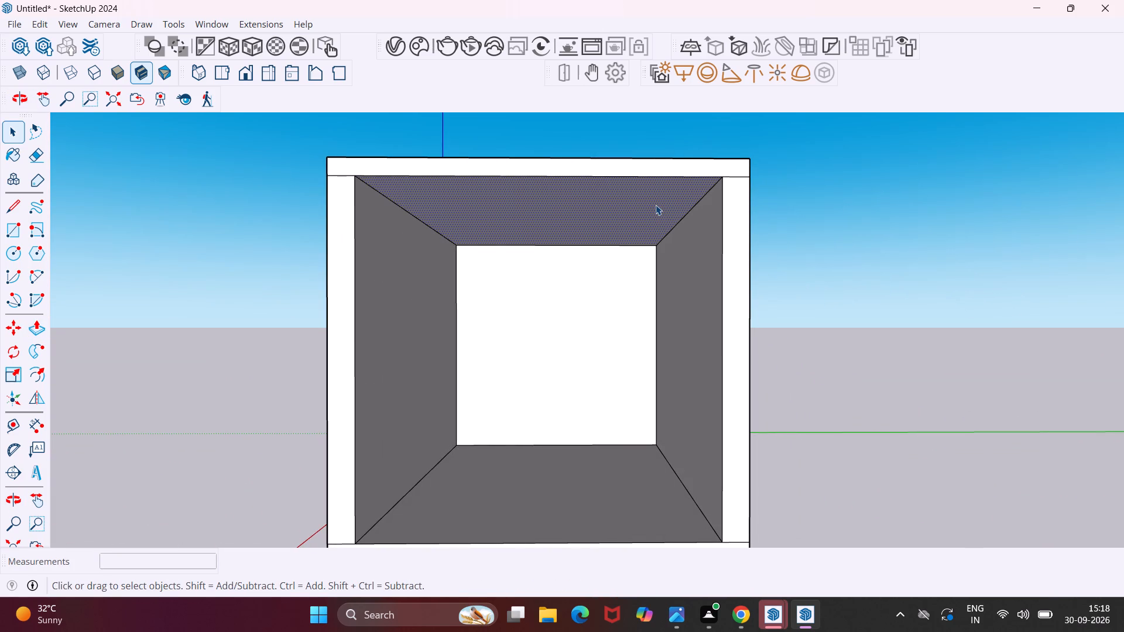
key(m)
click(656, 205)
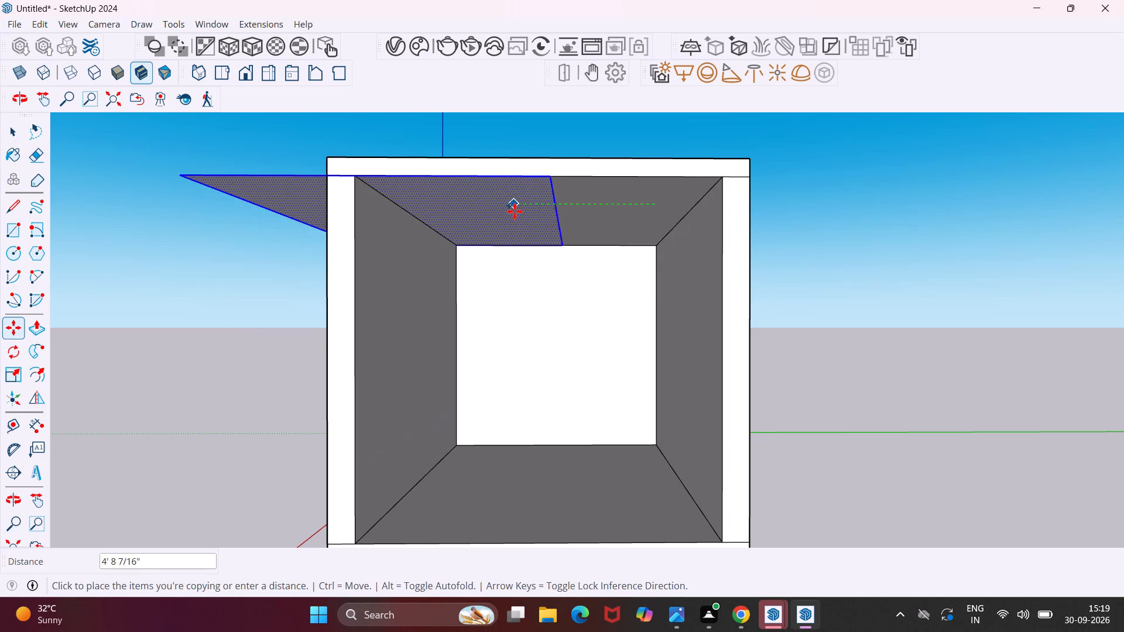
scroll(427, 212, down, 6)
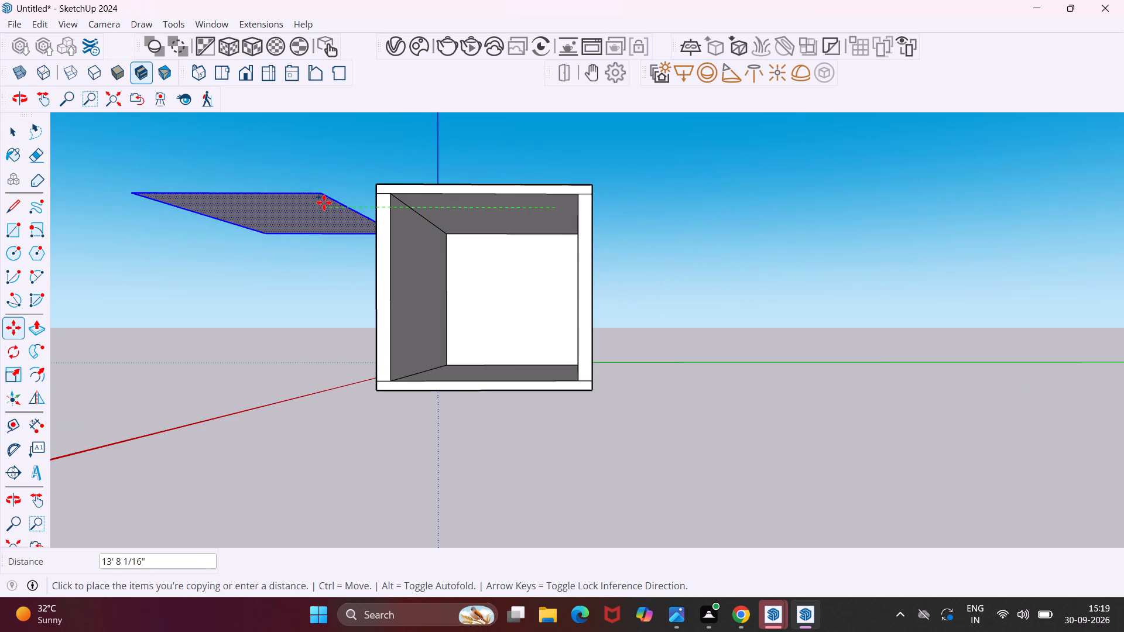
click(311, 201)
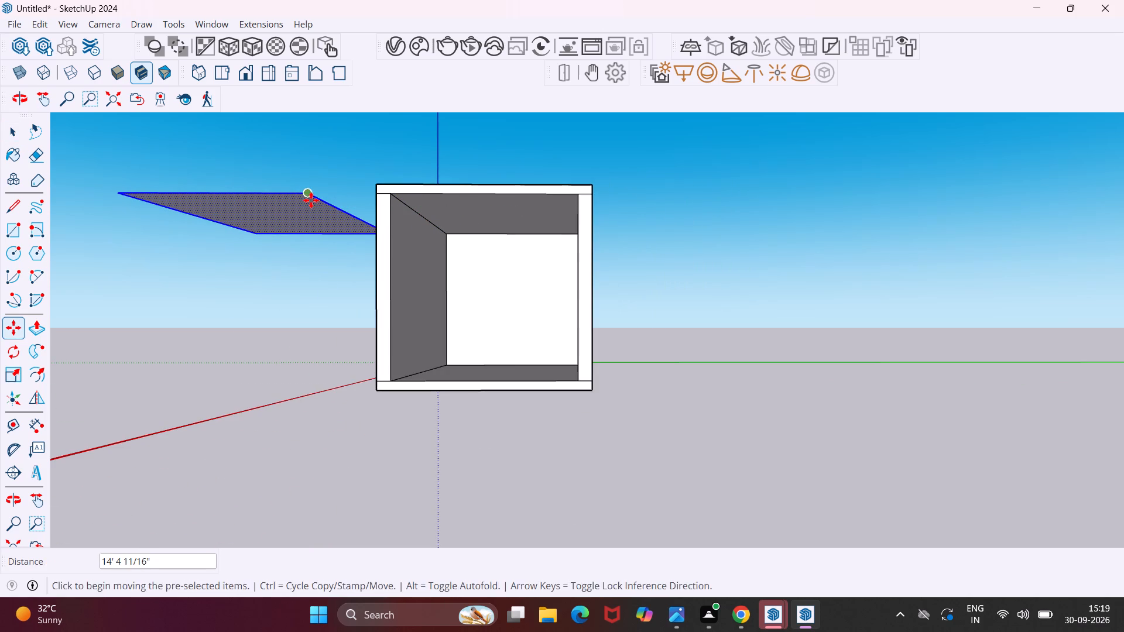
key(Escape)
key(space)
middle_drag(307, 201, 437, 238)
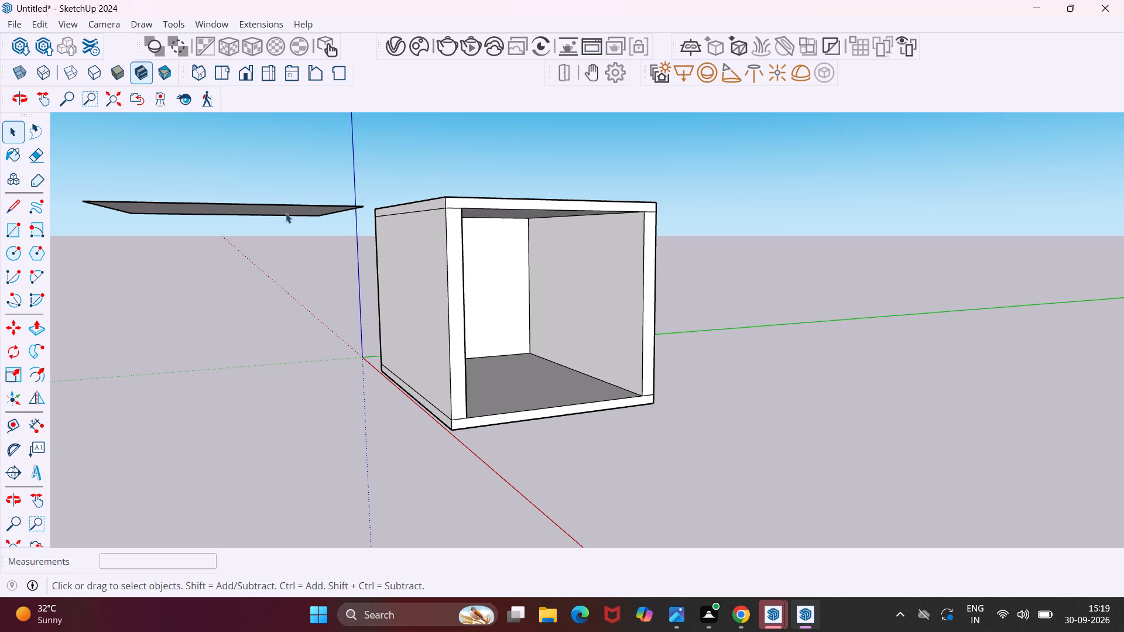
middle_drag(286, 213, 300, 190)
middle_drag(285, 226, 292, 208)
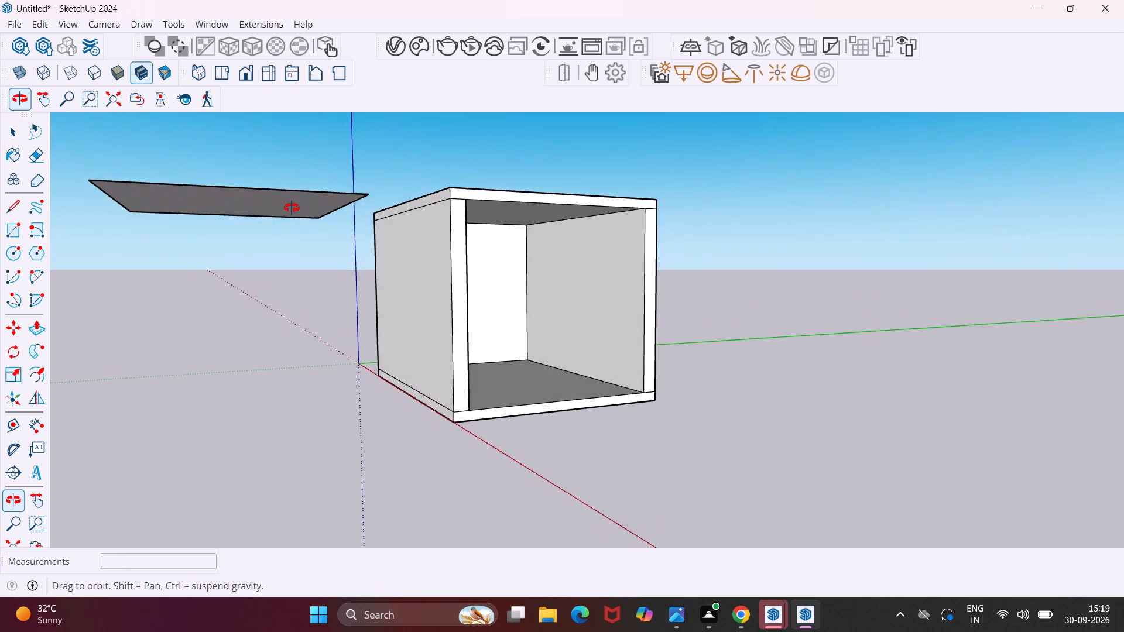
Select the copied ceiling face beside the room together with all of its bounding edges.
middle_drag(292, 208, 290, 305)
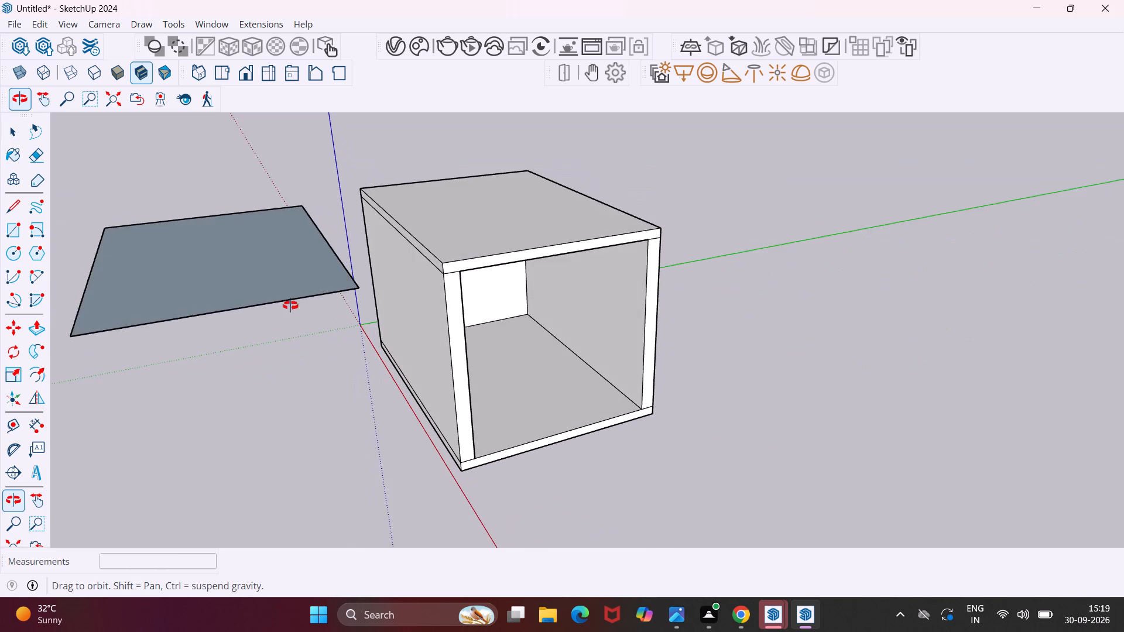
middle_drag(290, 305, 293, 324)
click(254, 287)
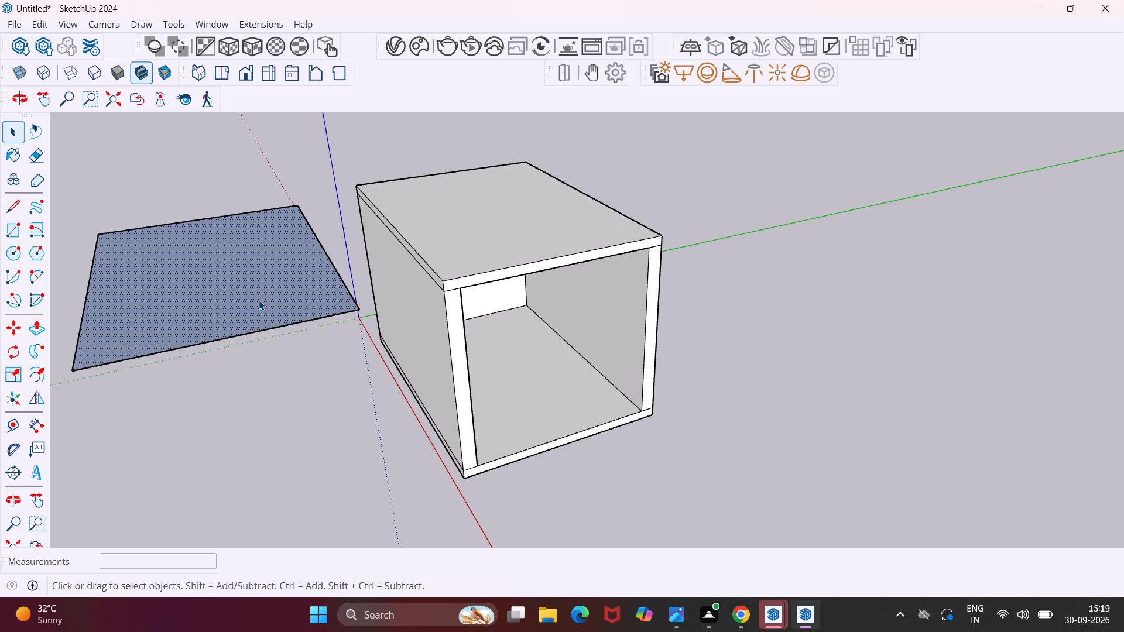
middle_drag(266, 325, 260, 152)
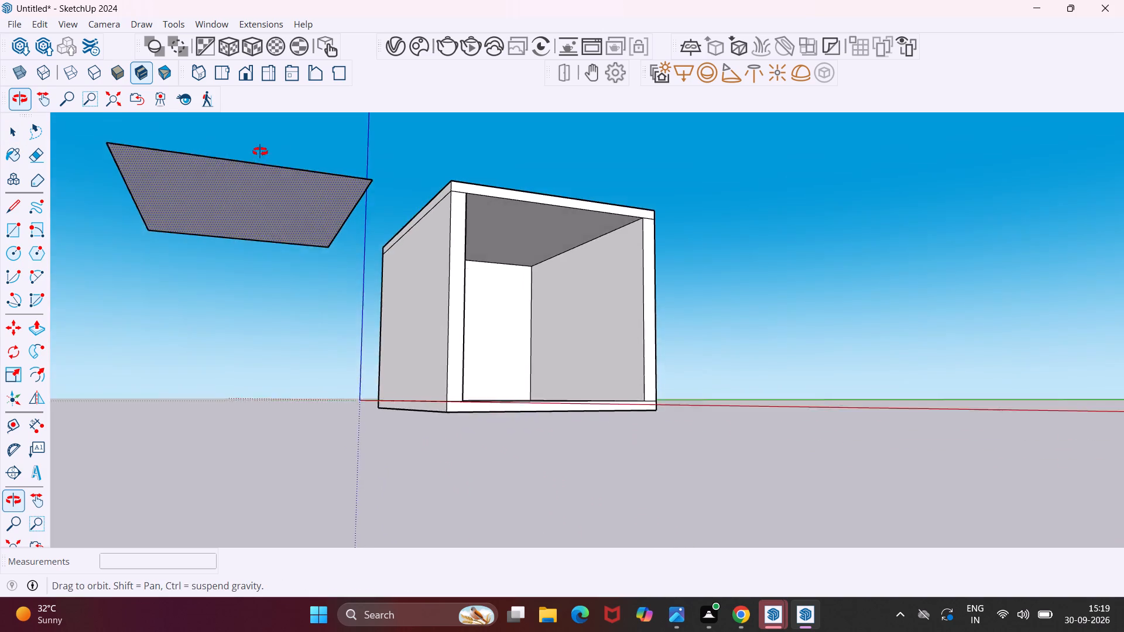
middle_drag(260, 152, 266, 132)
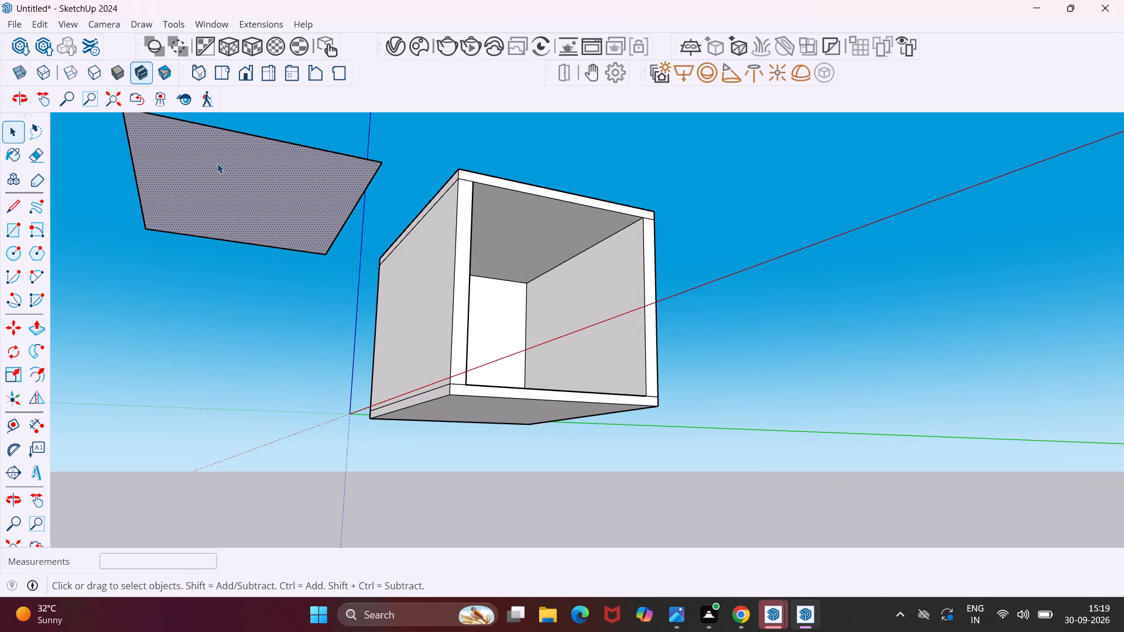
middle_drag(217, 163, 256, 185)
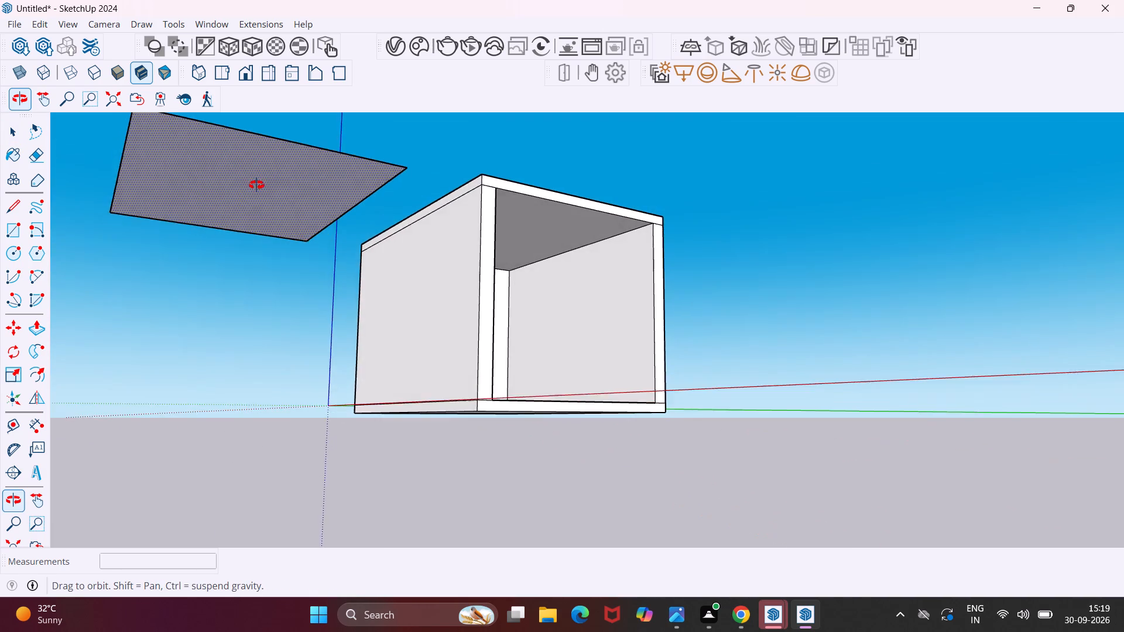
middle_drag(256, 185, 186, 338)
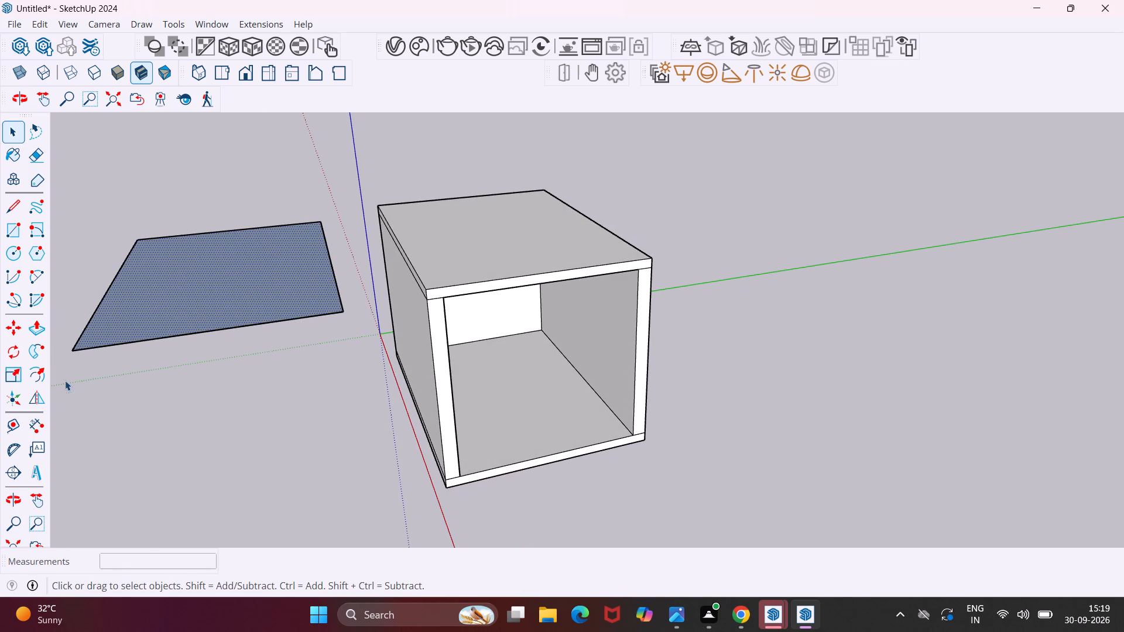
drag(375, 304, 204, 370)
drag(204, 370, 73, 360)
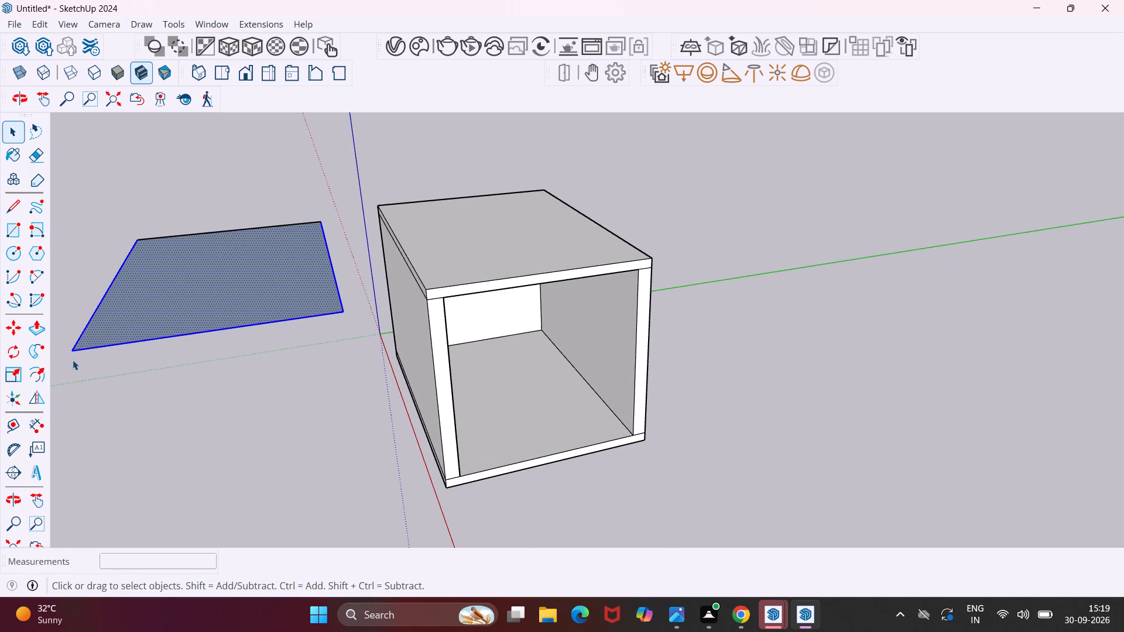
middle_drag(76, 363, 94, 260)
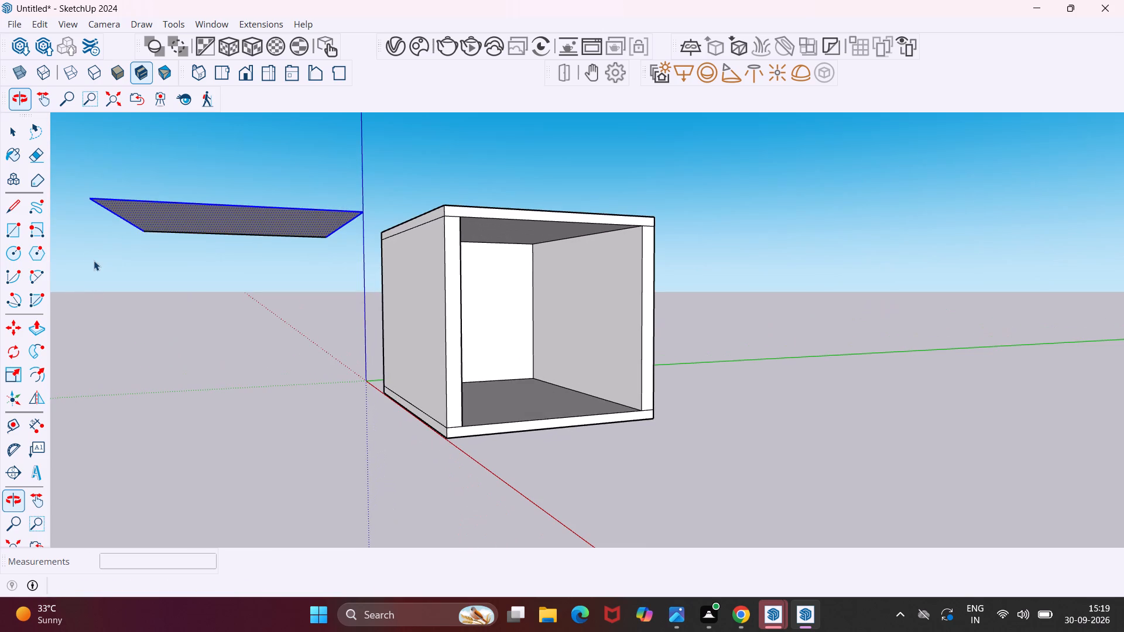
drag(368, 189, 325, 241)
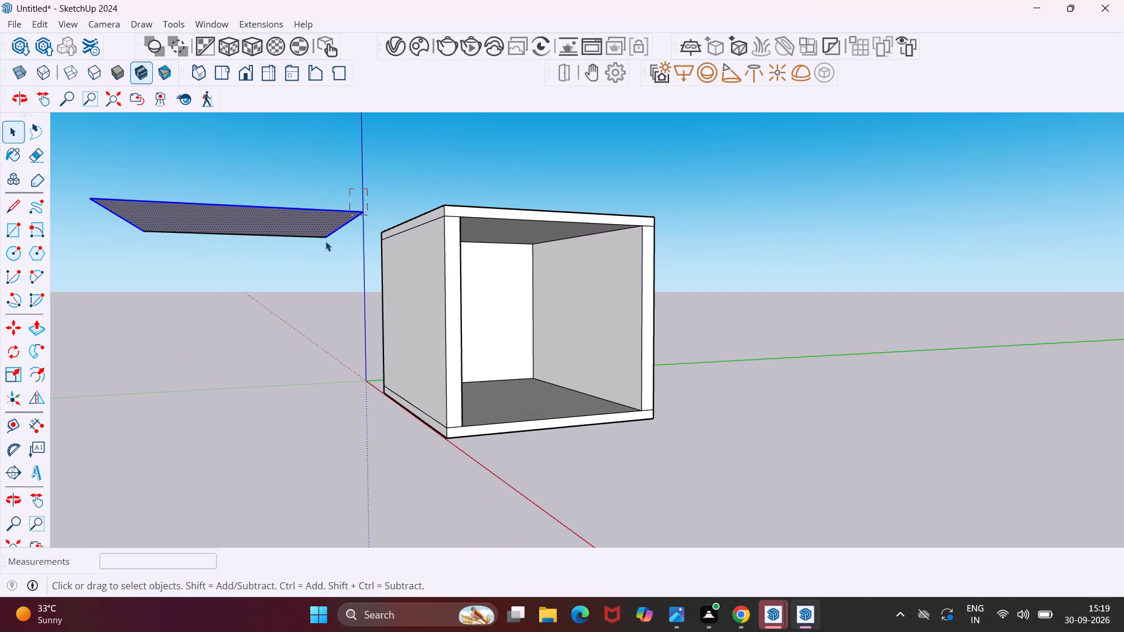
drag(325, 241, 71, 244)
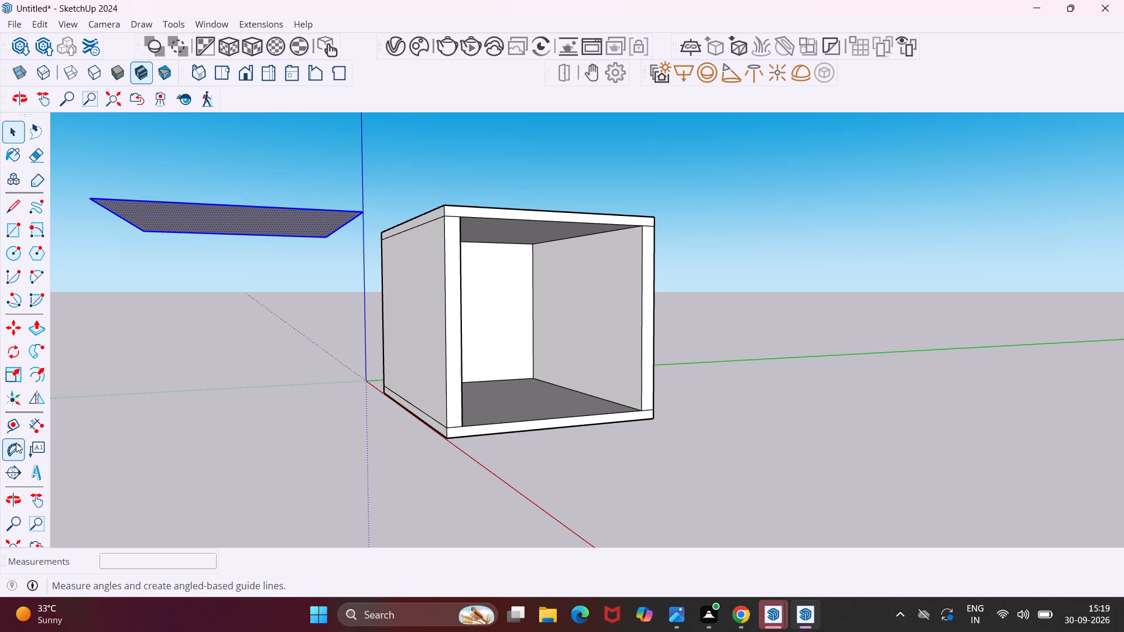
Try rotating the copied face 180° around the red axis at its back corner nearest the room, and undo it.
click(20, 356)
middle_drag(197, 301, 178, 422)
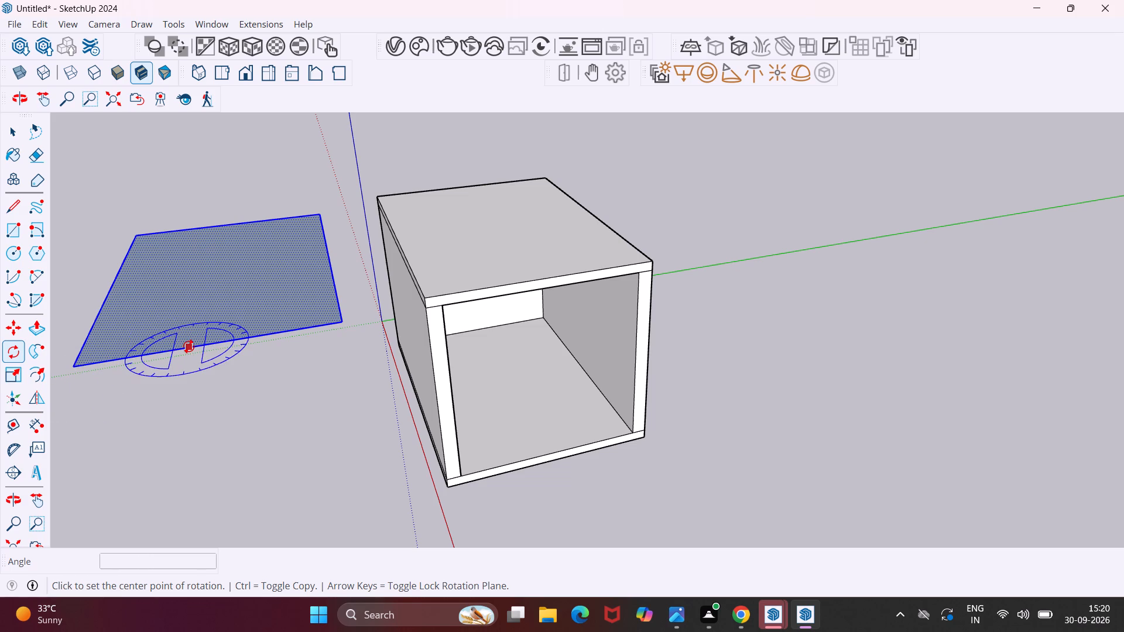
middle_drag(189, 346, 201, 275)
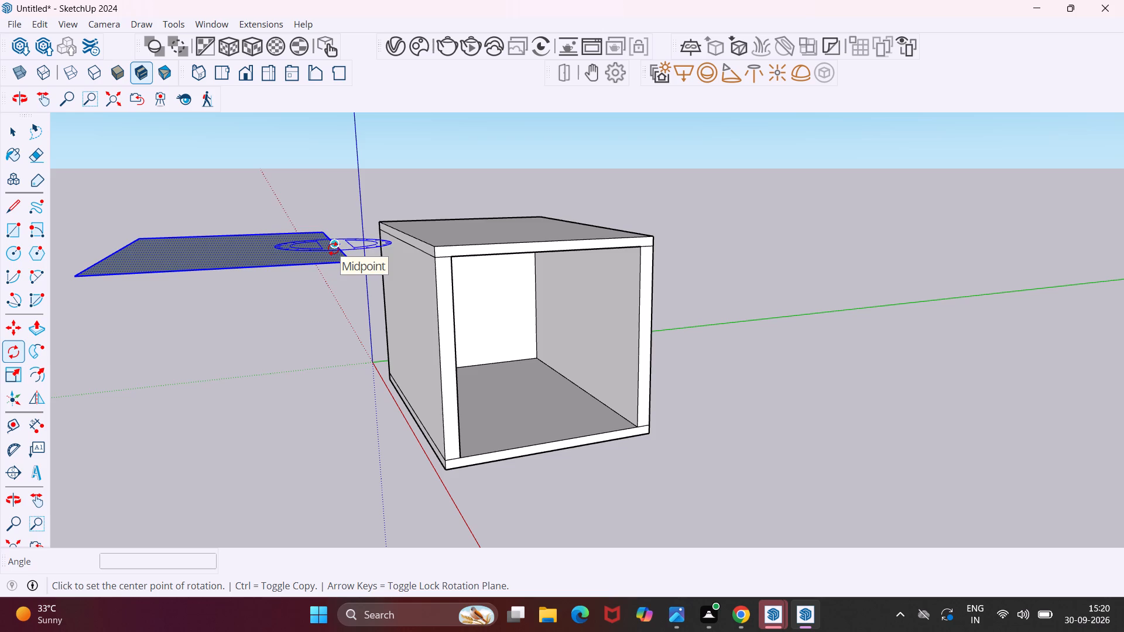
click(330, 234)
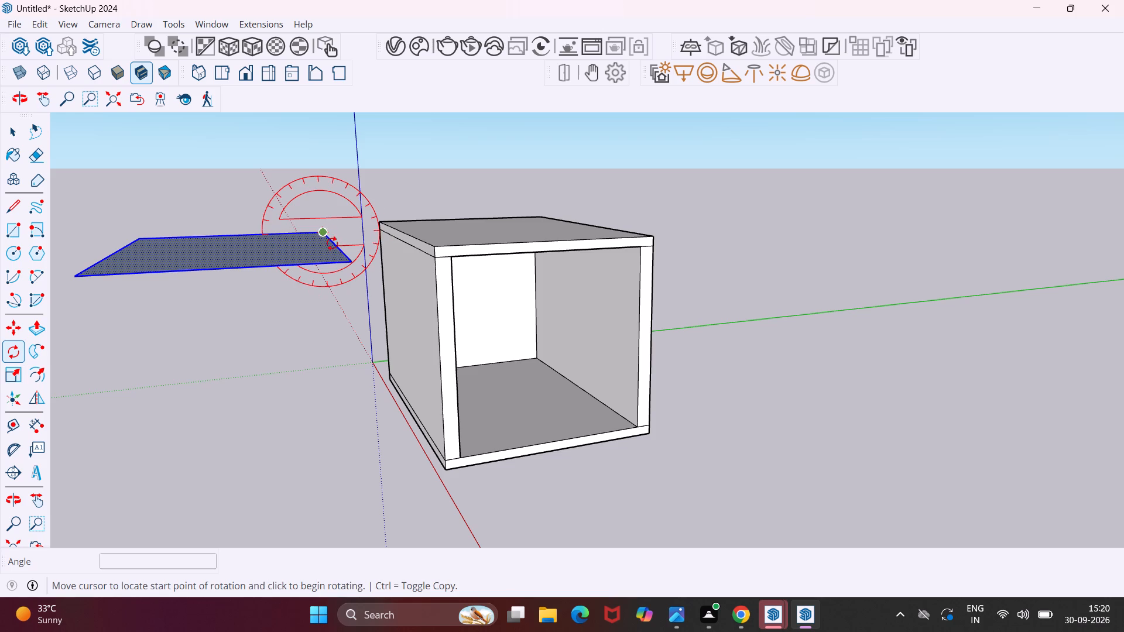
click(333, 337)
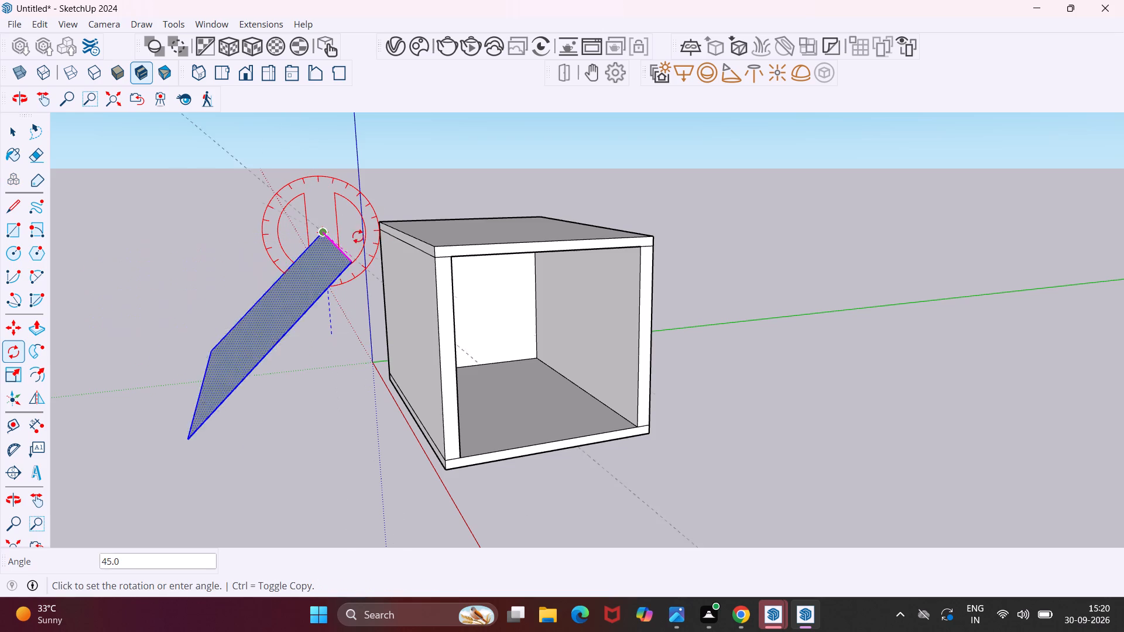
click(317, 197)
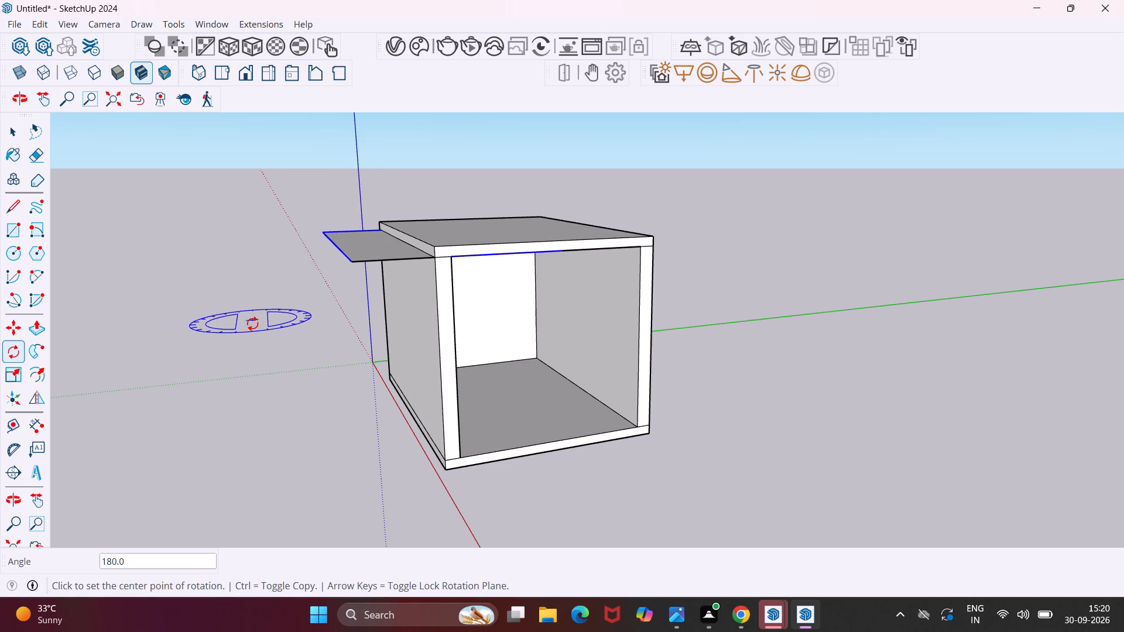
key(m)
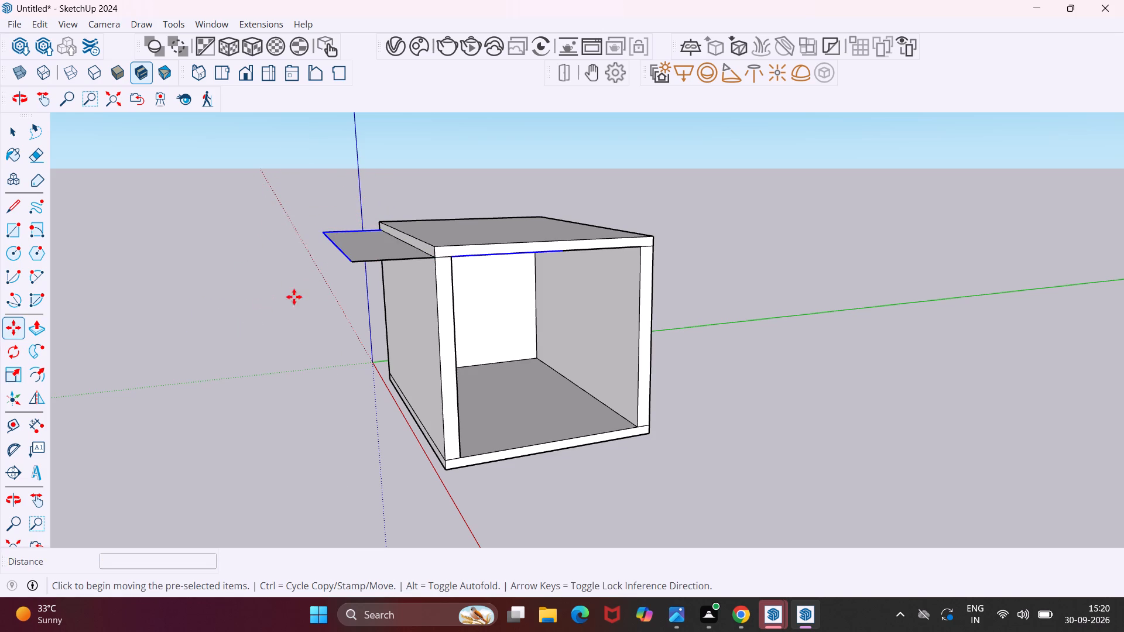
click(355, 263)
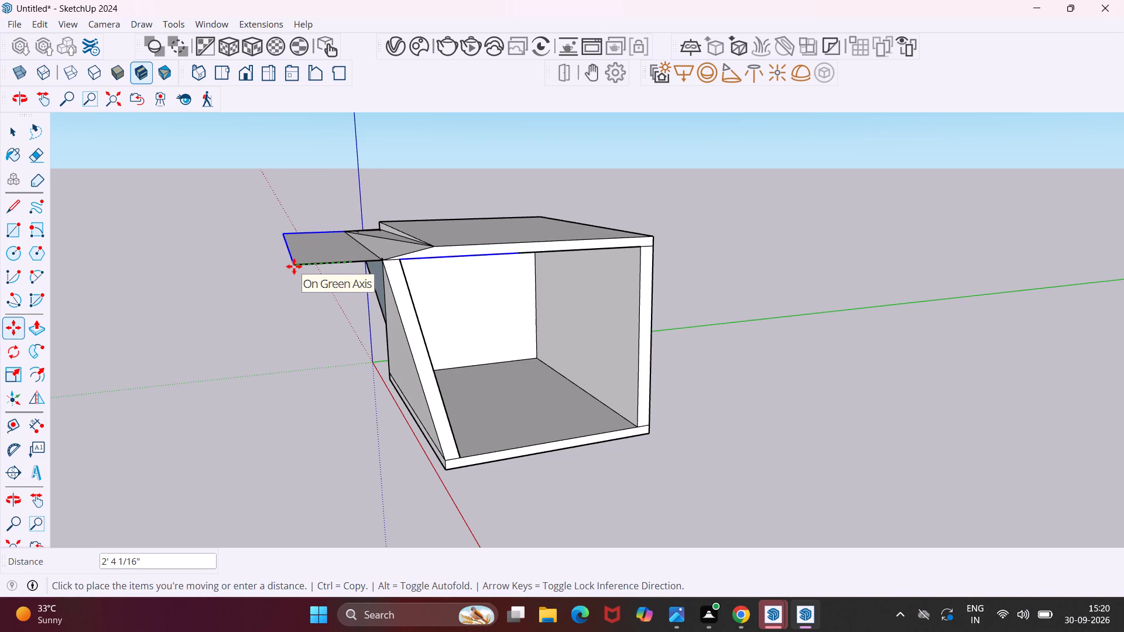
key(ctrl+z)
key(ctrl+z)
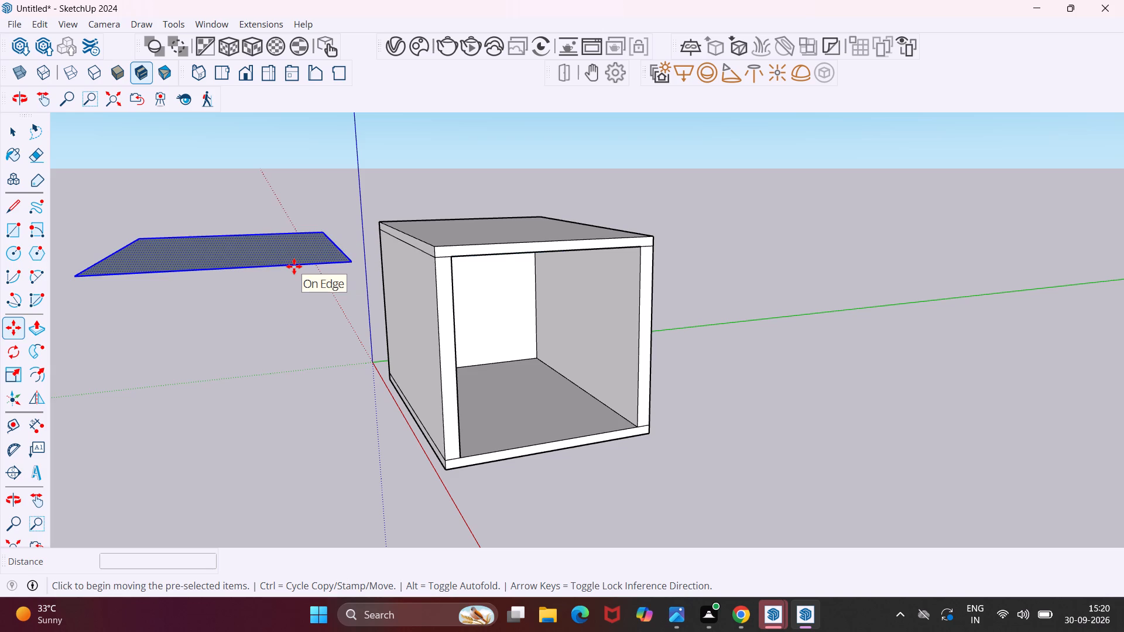
Move the selected ceiling face copy about 13' 3" farther from the room along the green axis.
click(349, 260)
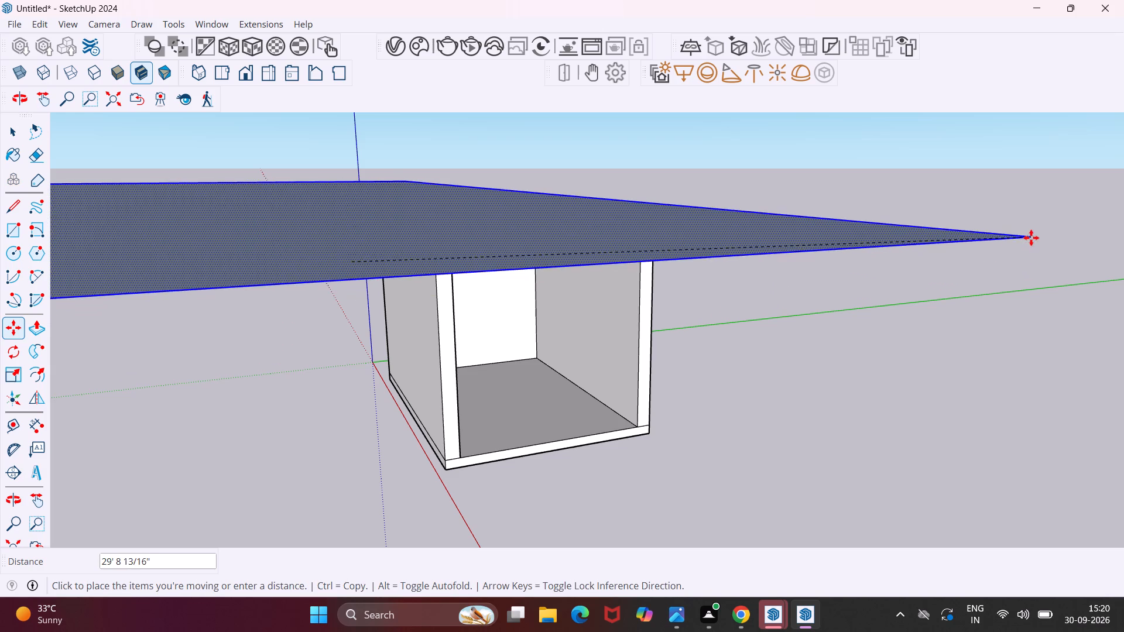
scroll(927, 255, down, 10)
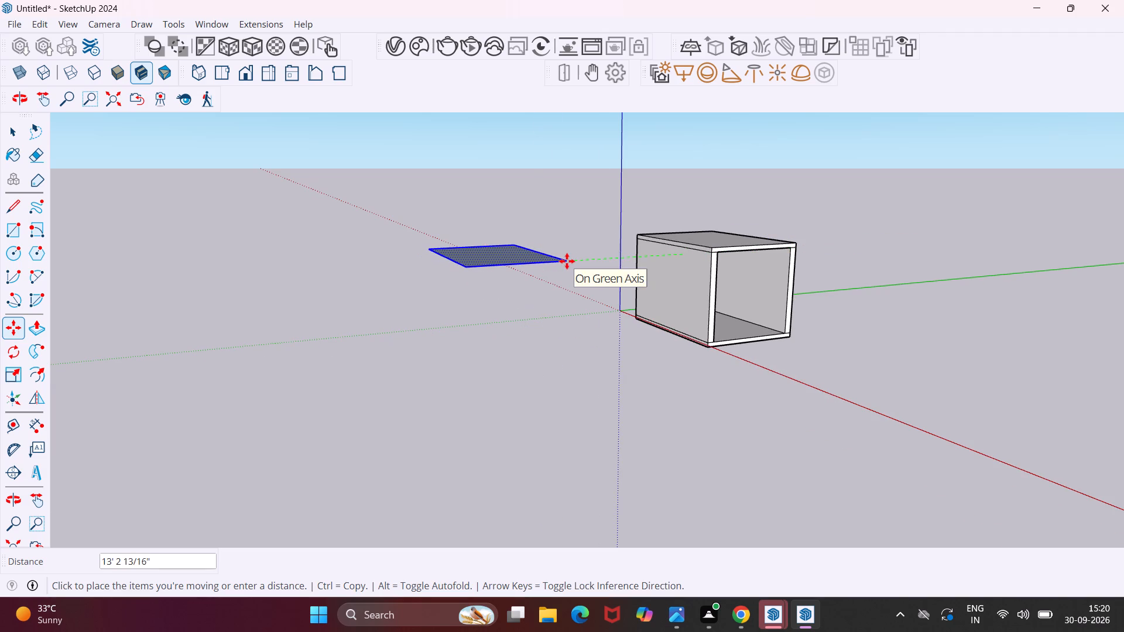
click(567, 261)
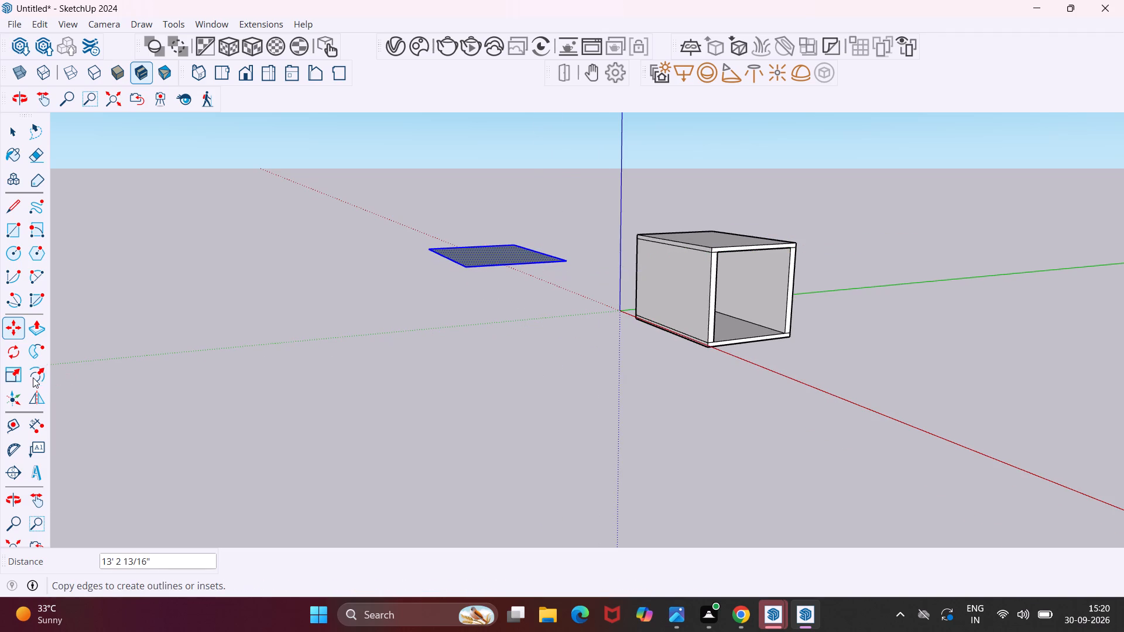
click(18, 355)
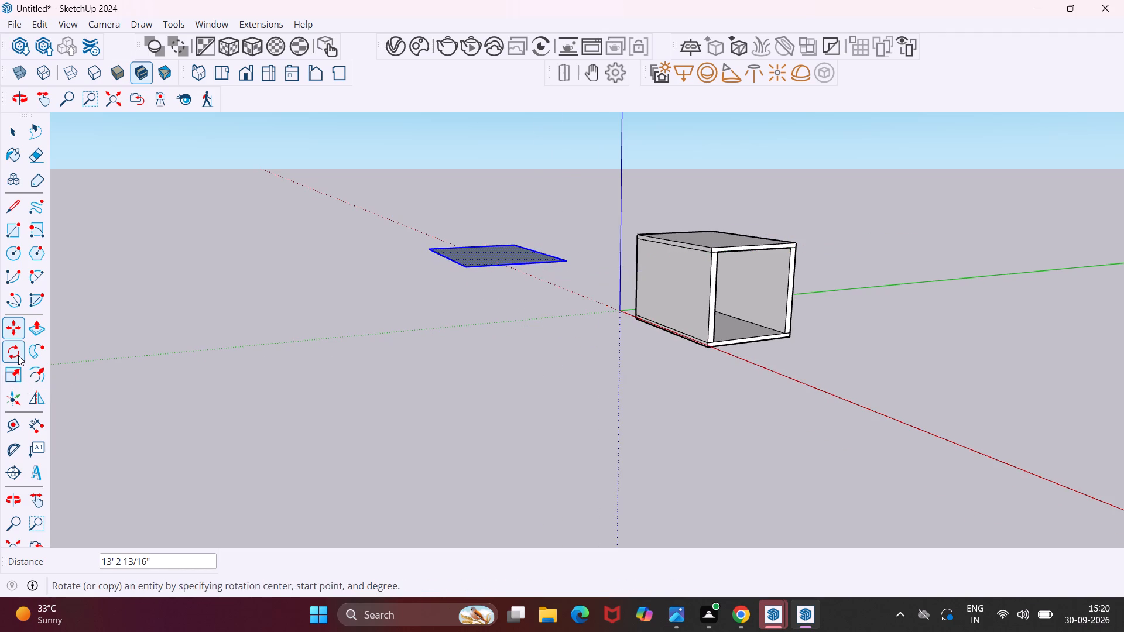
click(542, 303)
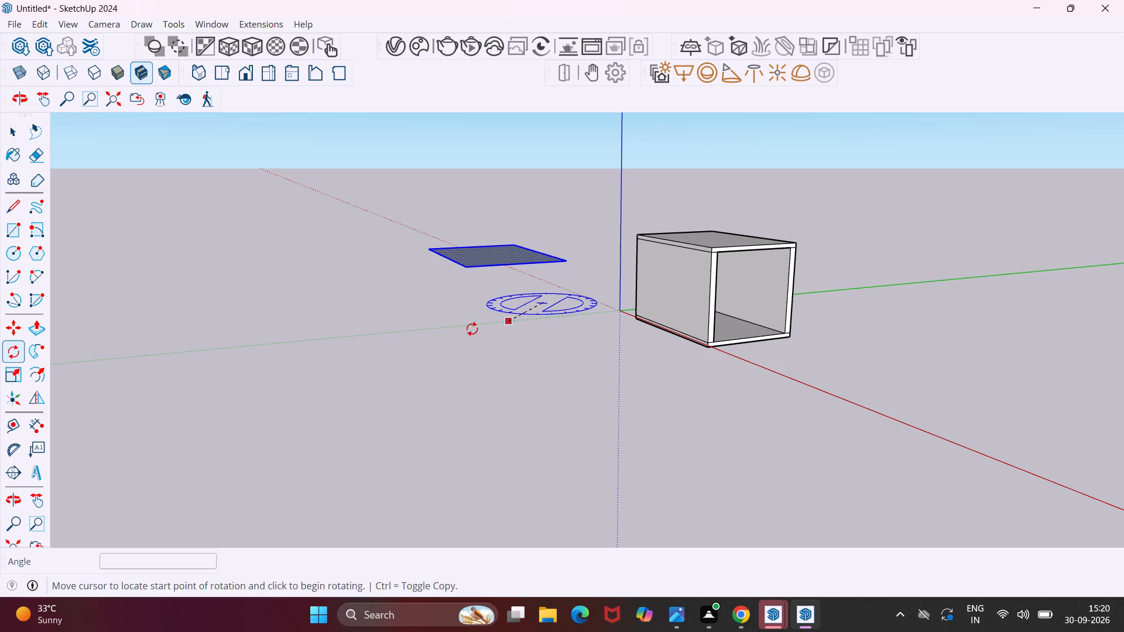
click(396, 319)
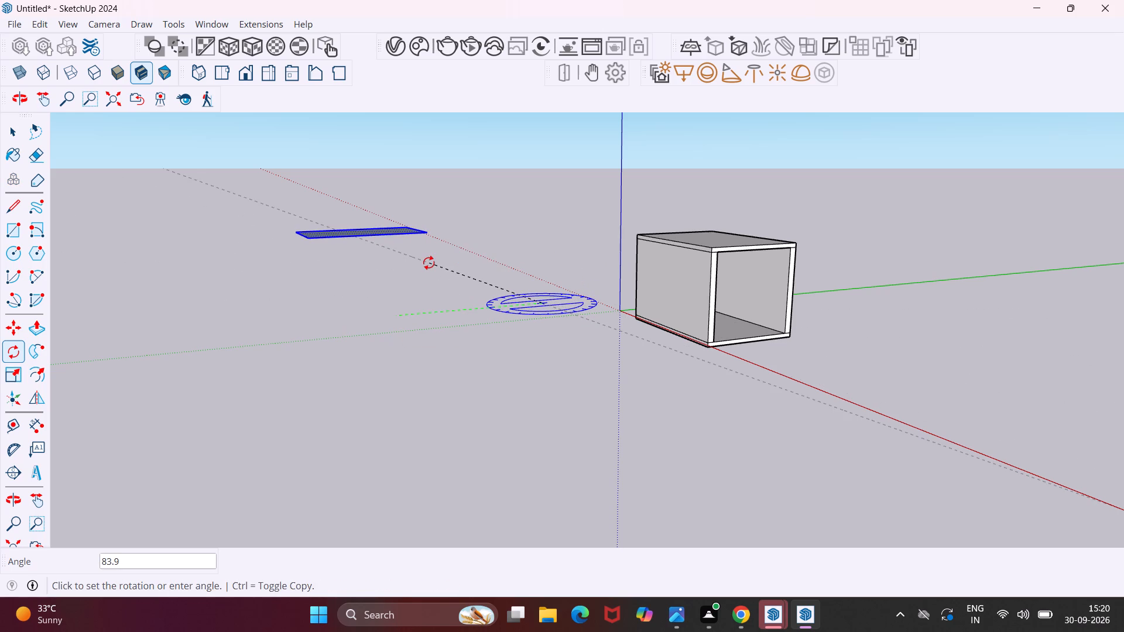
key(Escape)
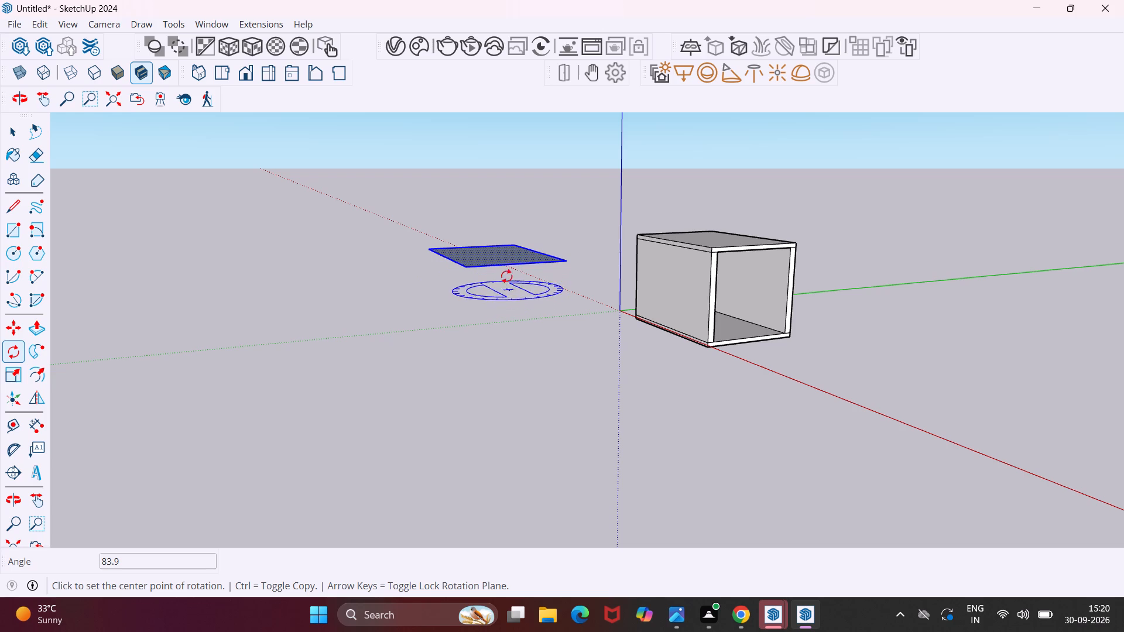
Rotate the ceiling face copy 180° around the red axis from a point on its front edge, turning its underside upward.
middle_drag(500, 287, 499, 286)
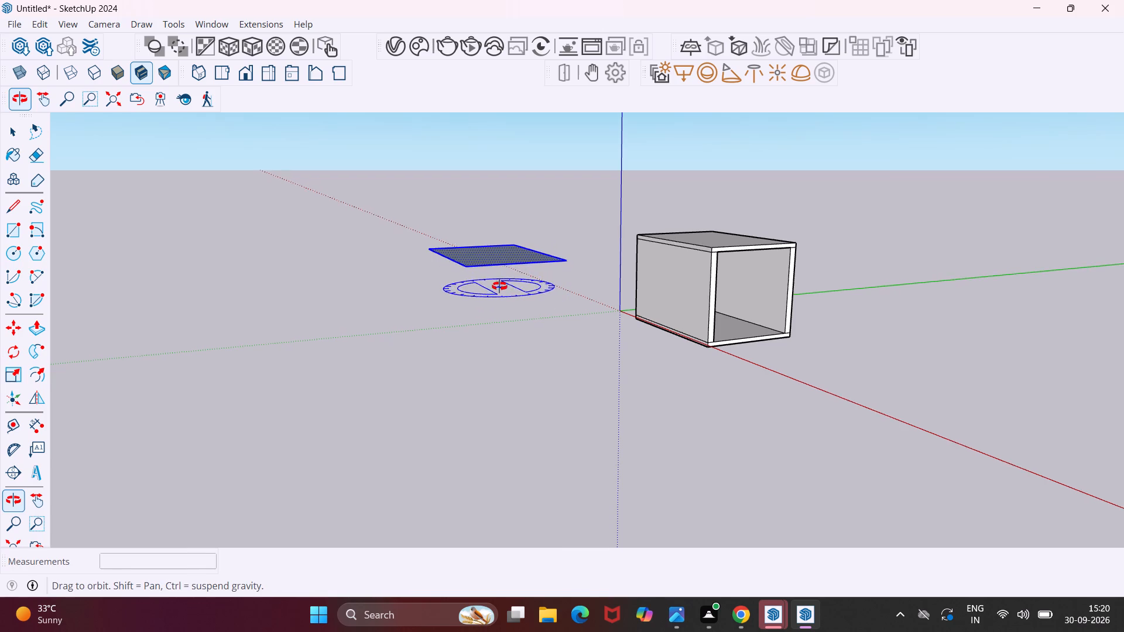
middle_drag(499, 286, 400, 263)
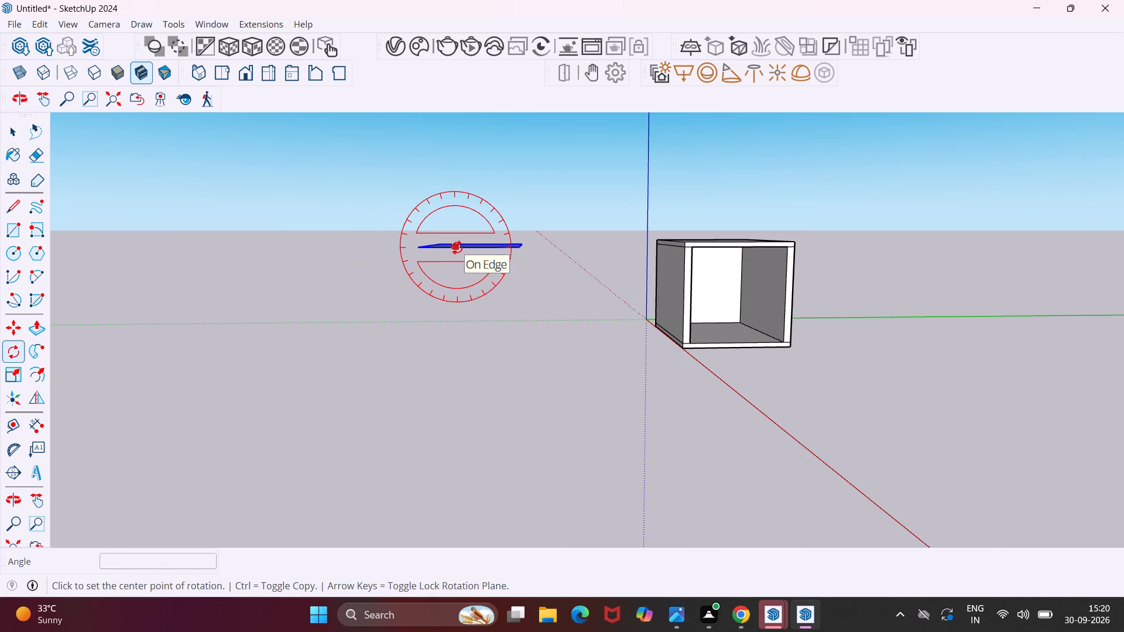
click(457, 248)
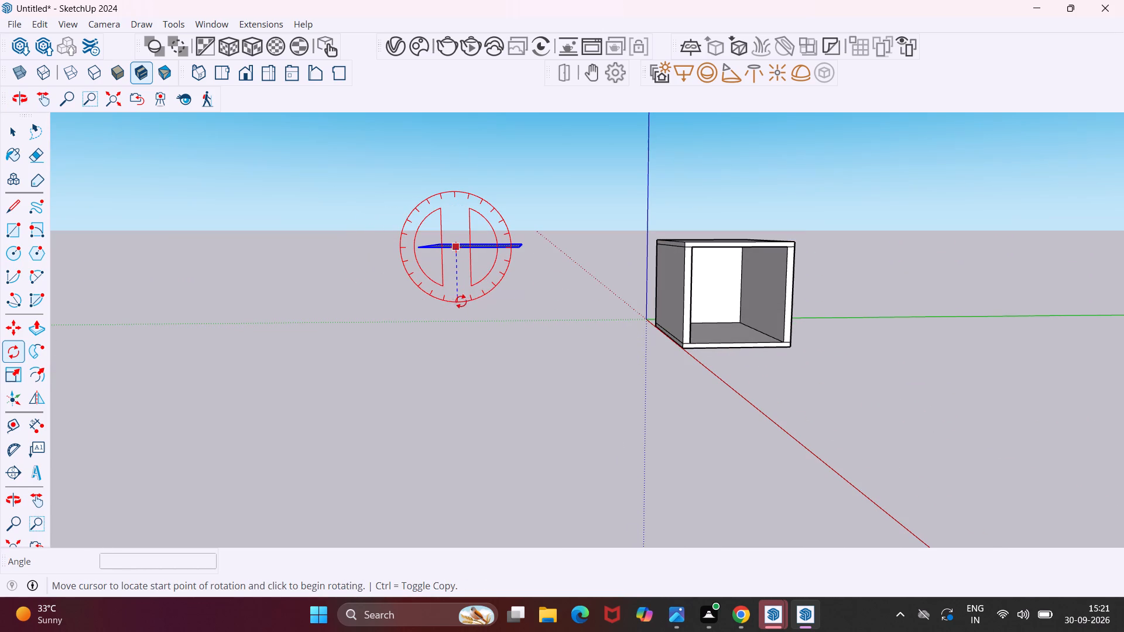
click(461, 313)
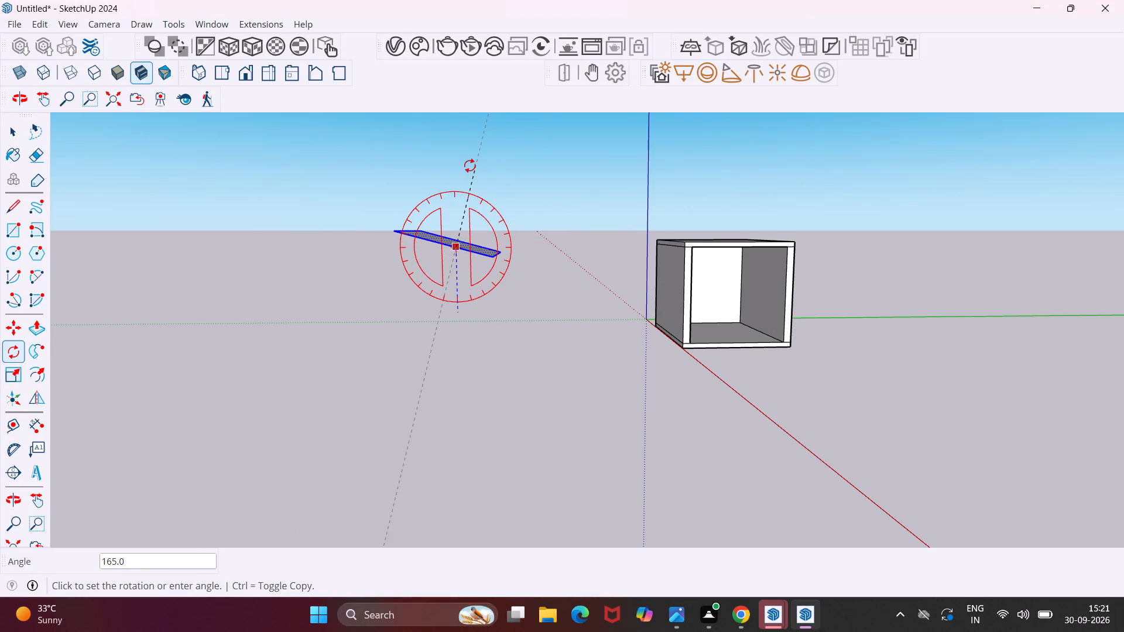
click(457, 170)
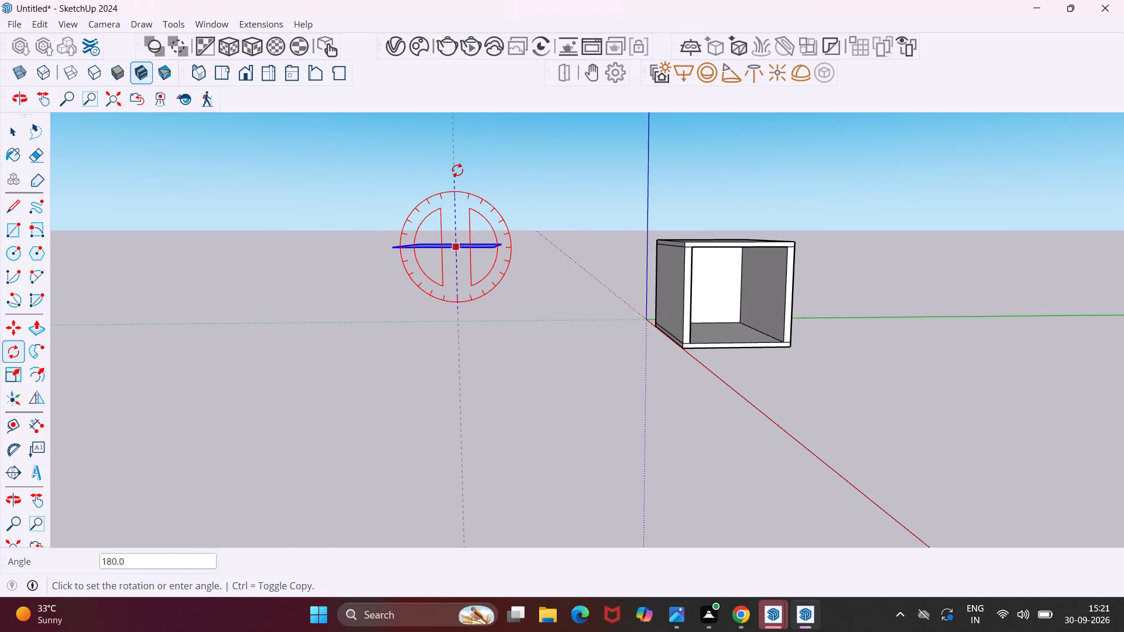
key(Escape)
key(space)
middle_drag(469, 228, 479, 286)
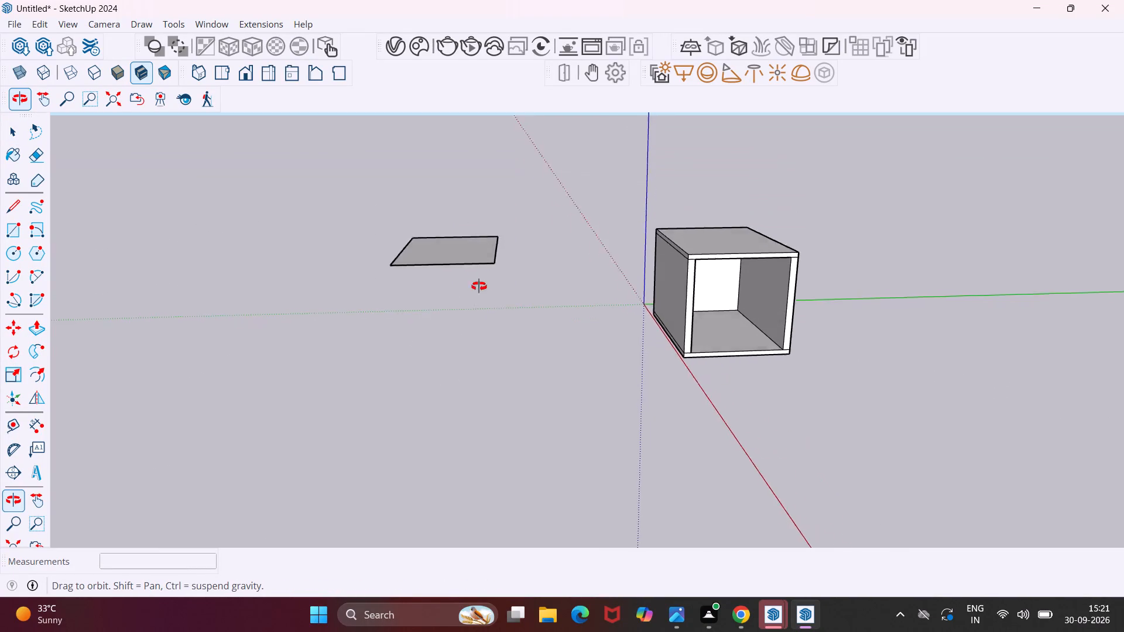
middle_drag(479, 286, 494, 393)
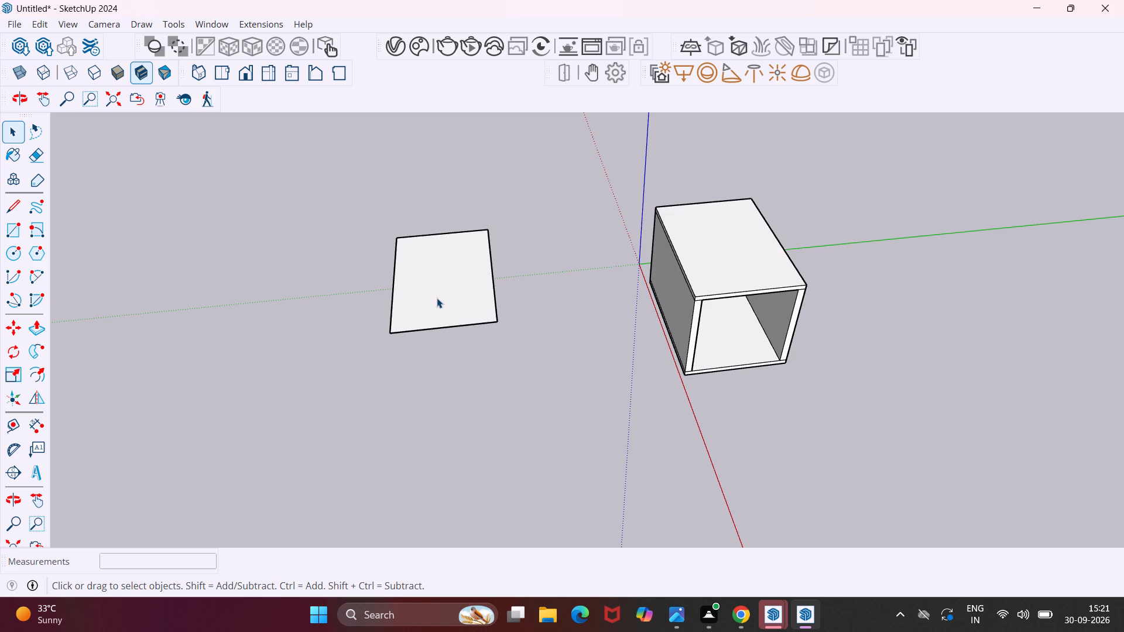
scroll(419, 293, up, 4)
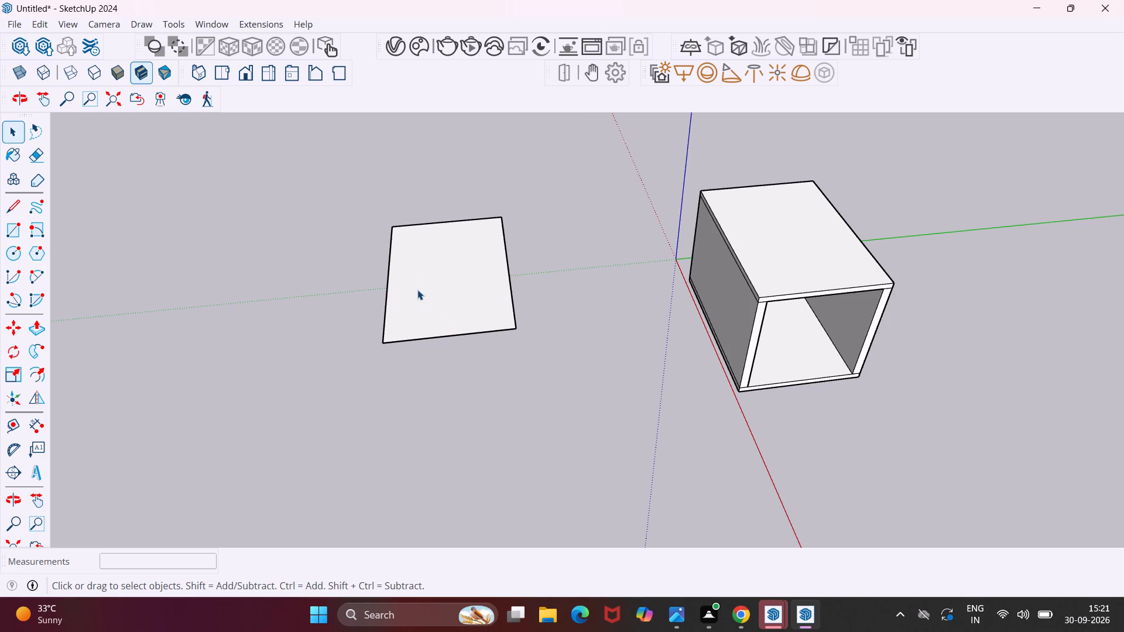
scroll(417, 290, up, 1)
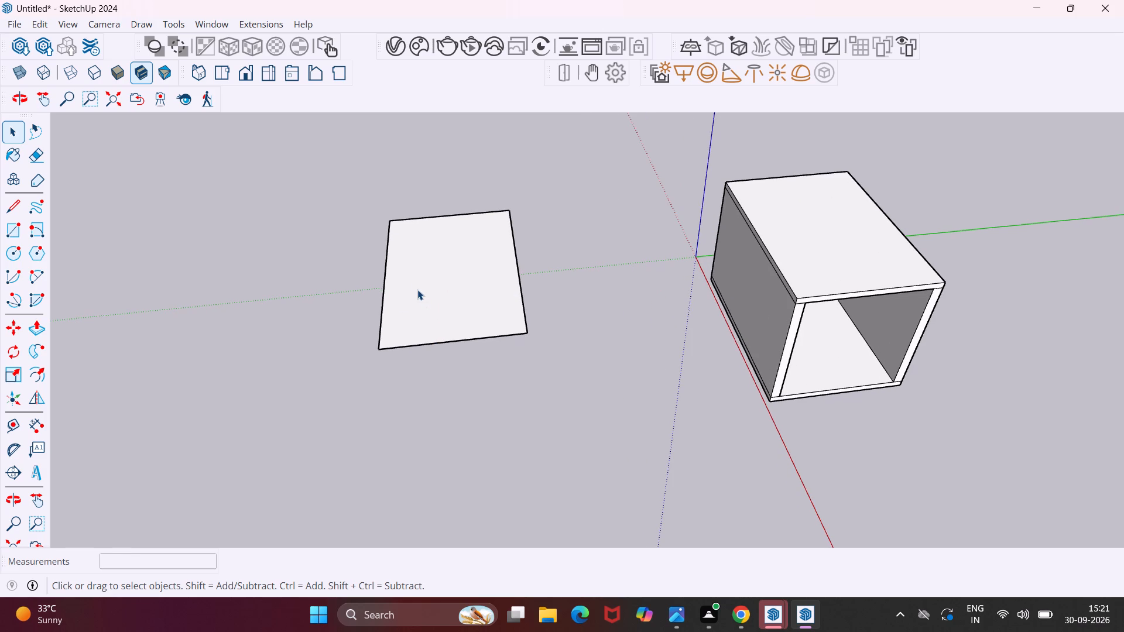
Offset the outline of the flipped ceiling face inward about 1' 9 13/16" to form a border.
click(417, 290)
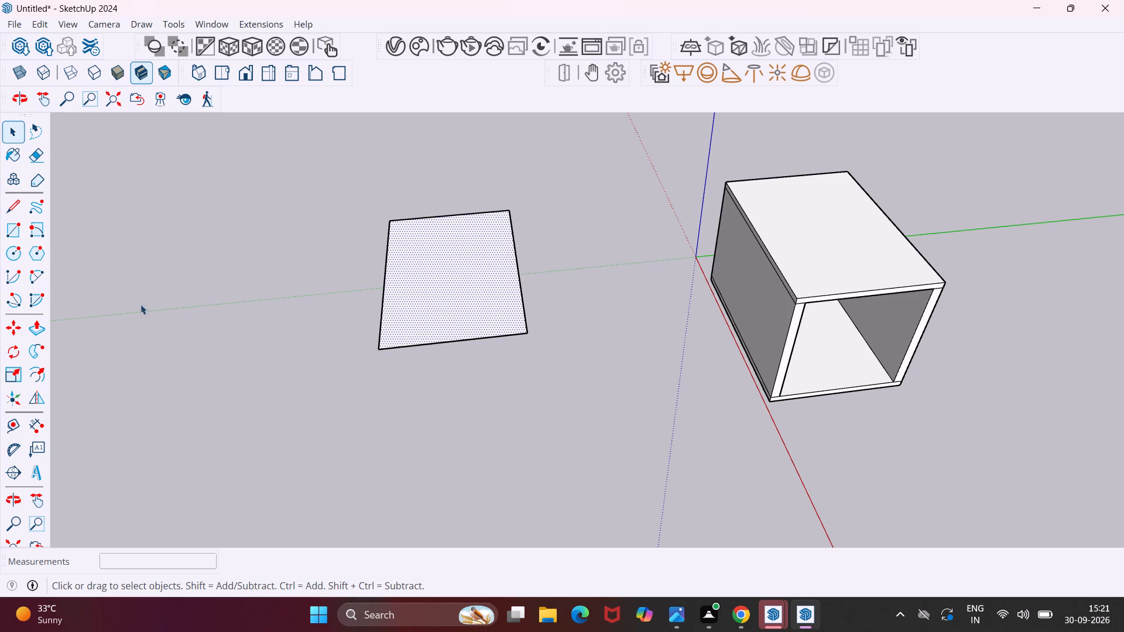
click(36, 367)
click(398, 294)
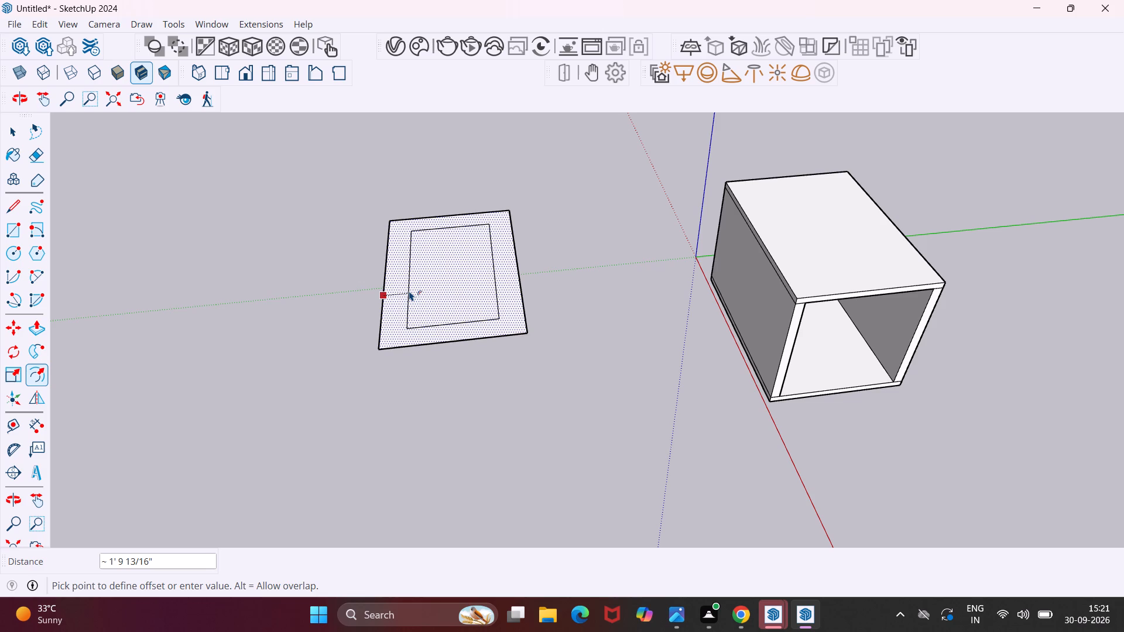
click(409, 291)
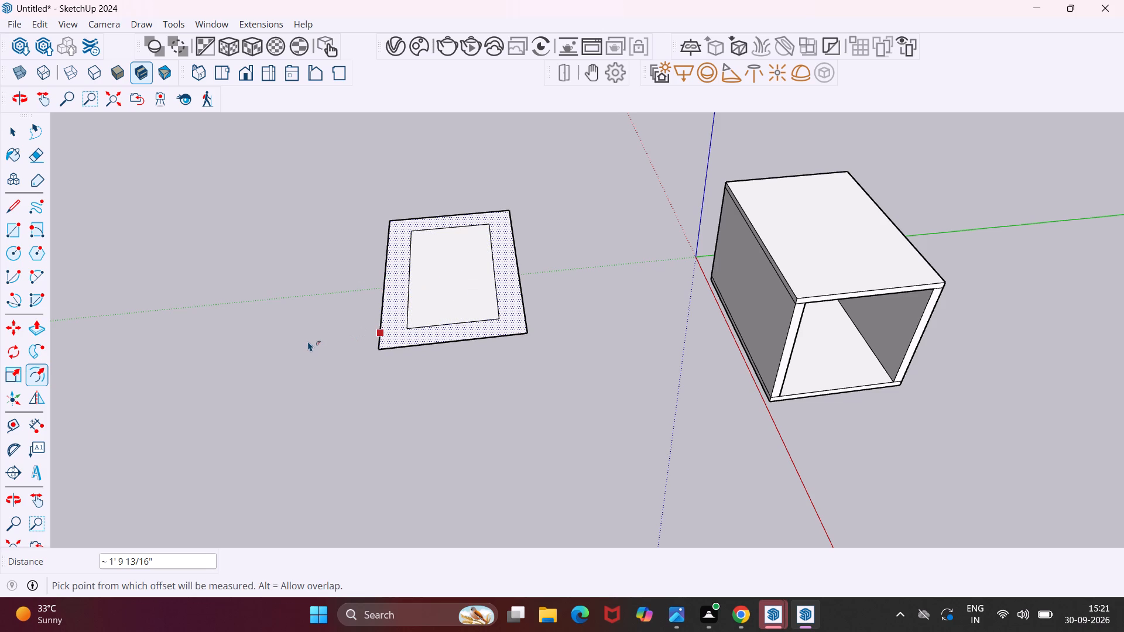
key(Escape)
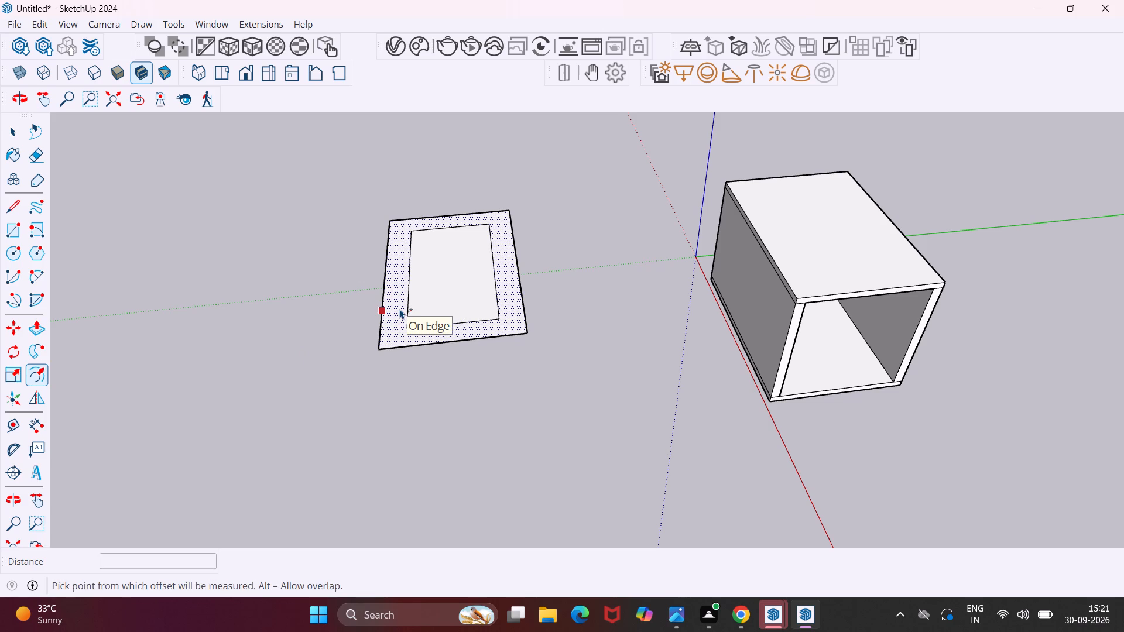
key(Escape)
key(space)
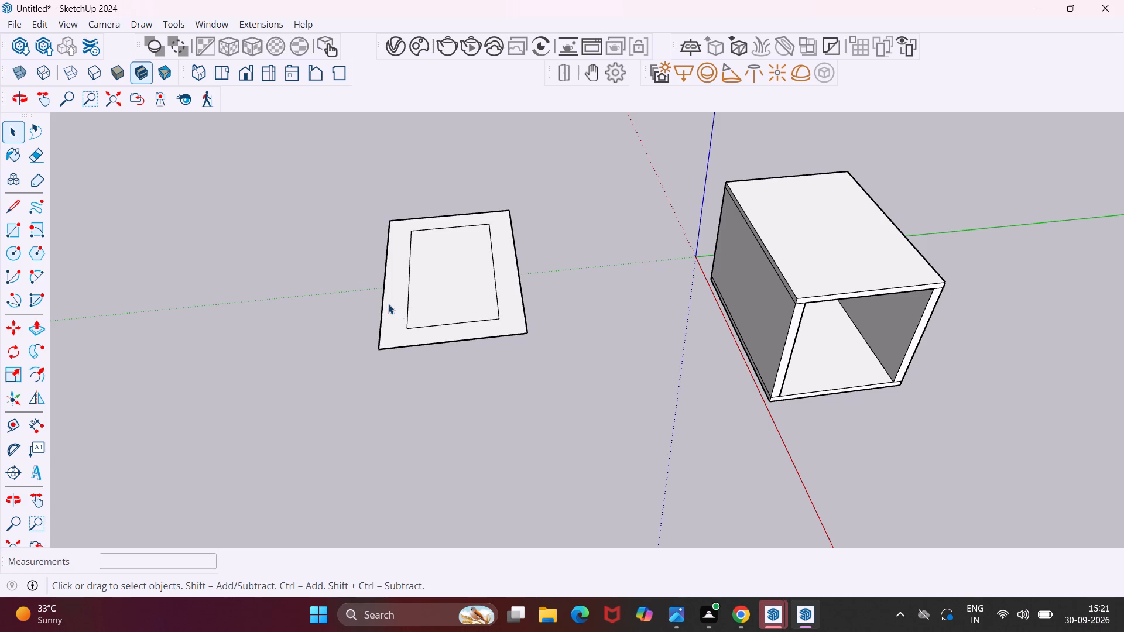
Push/Pull the outer border of the ceiling face up 4", leaving the central rectangle recessed.
click(387, 304)
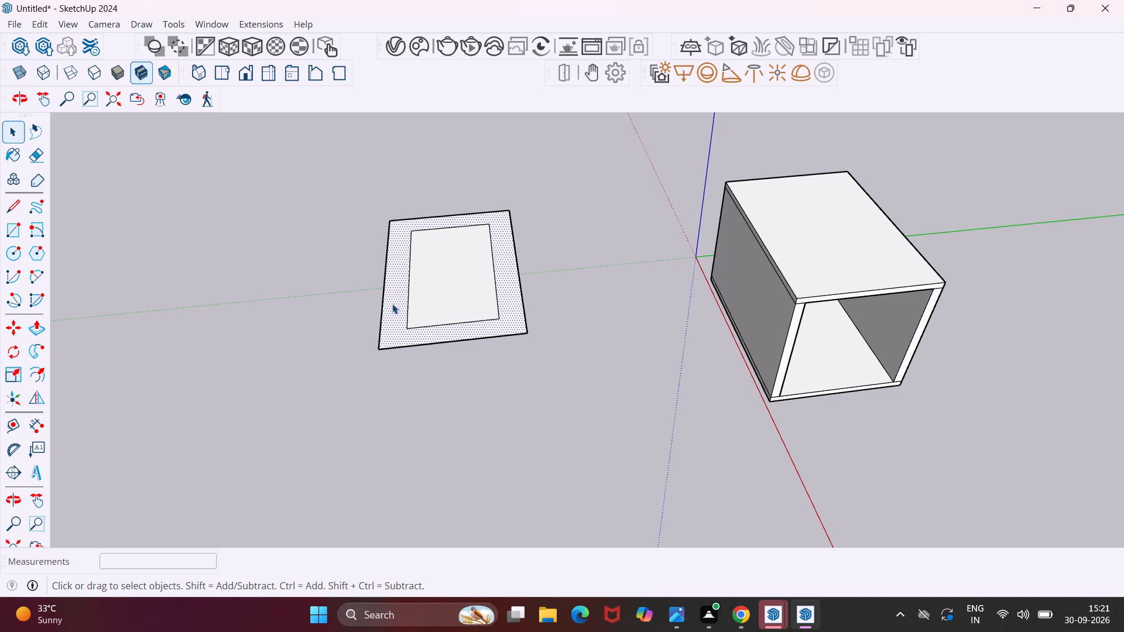
key(p)
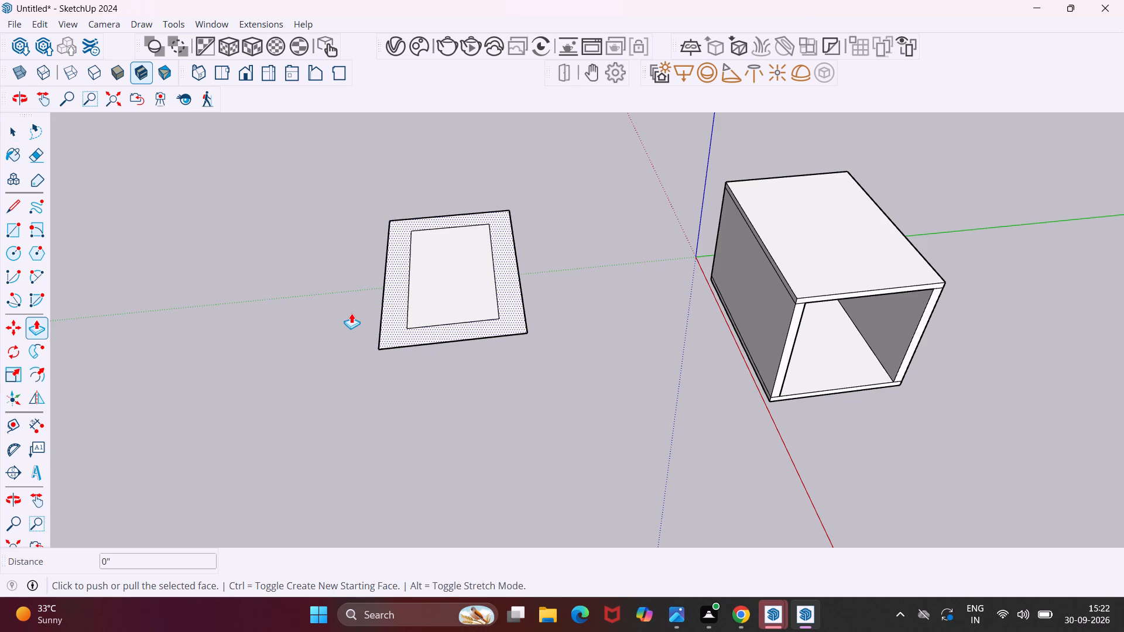
click(387, 307)
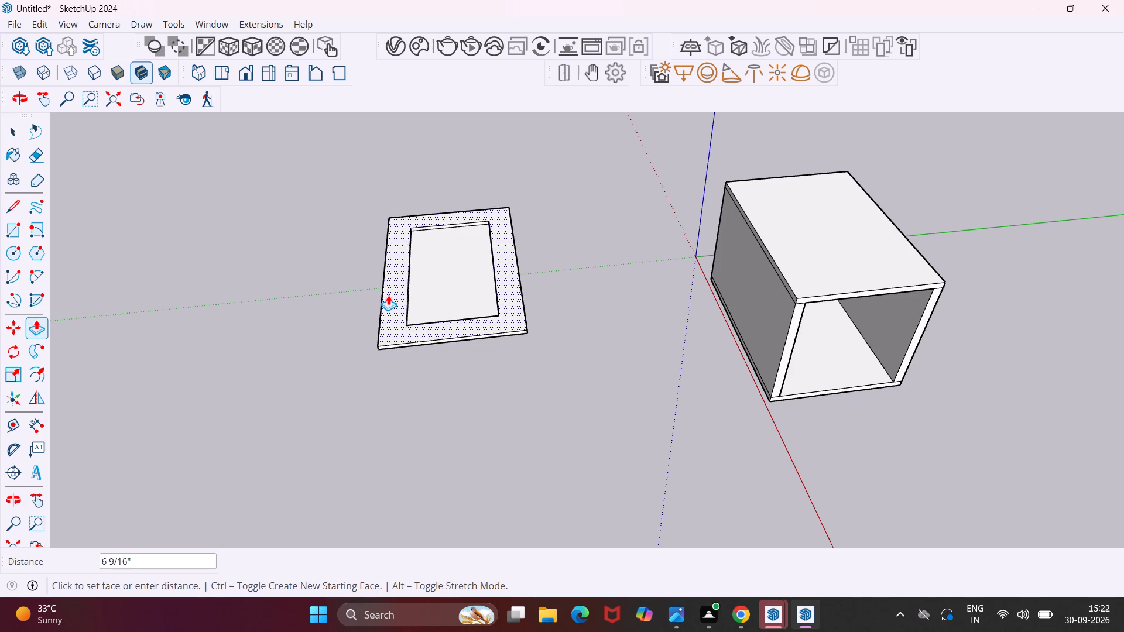
scroll(389, 293, up, 5)
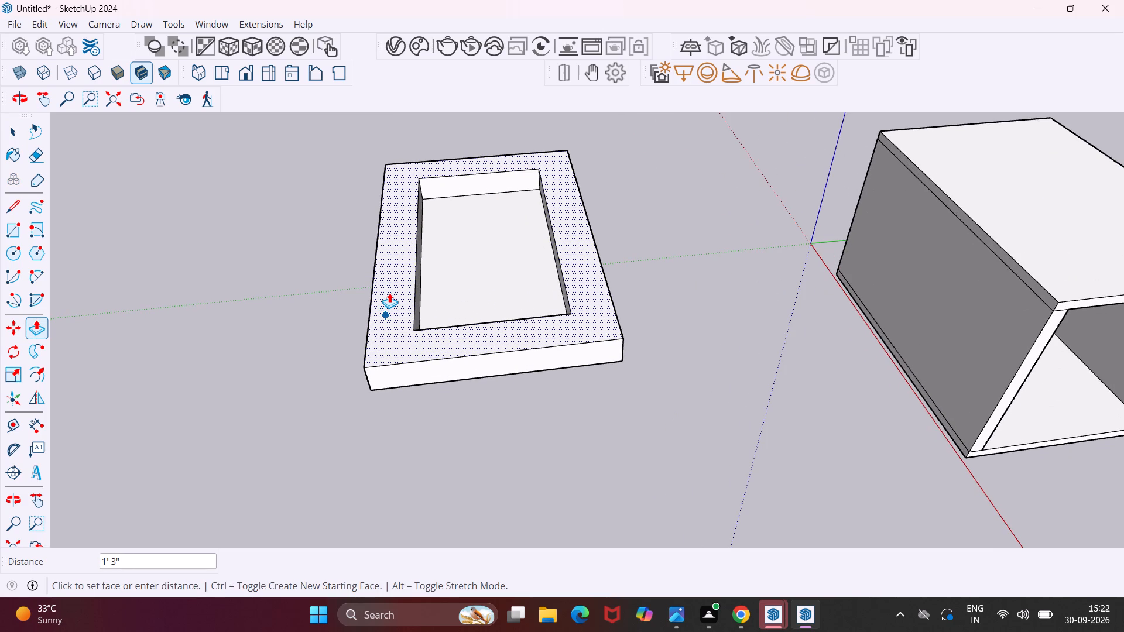
text(4")
key(Return)
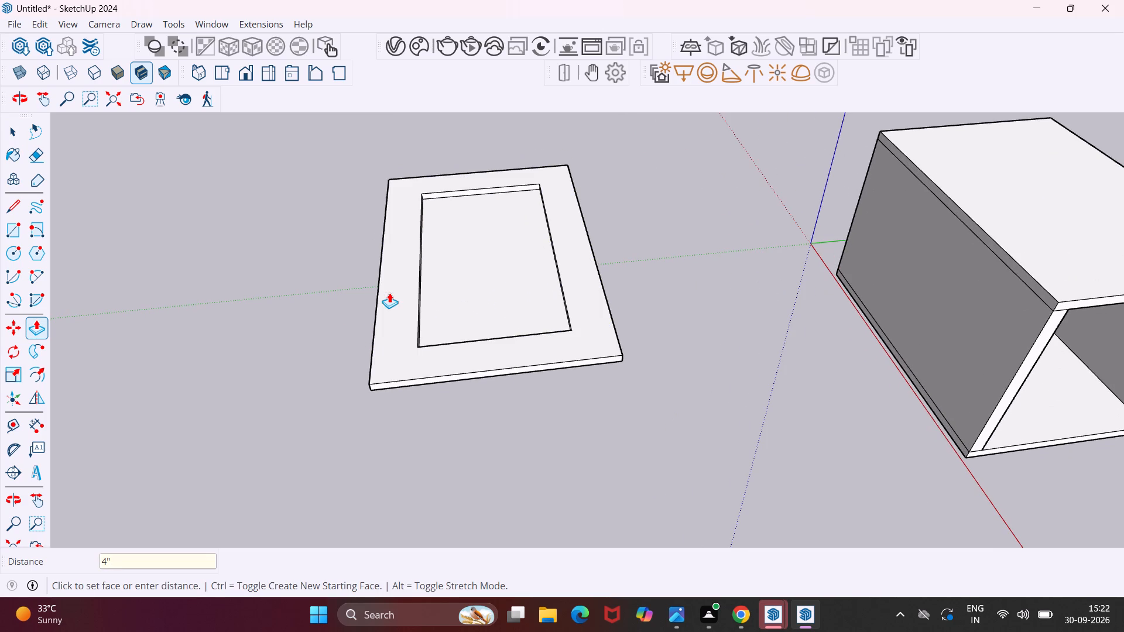
scroll(443, 279, up, 6)
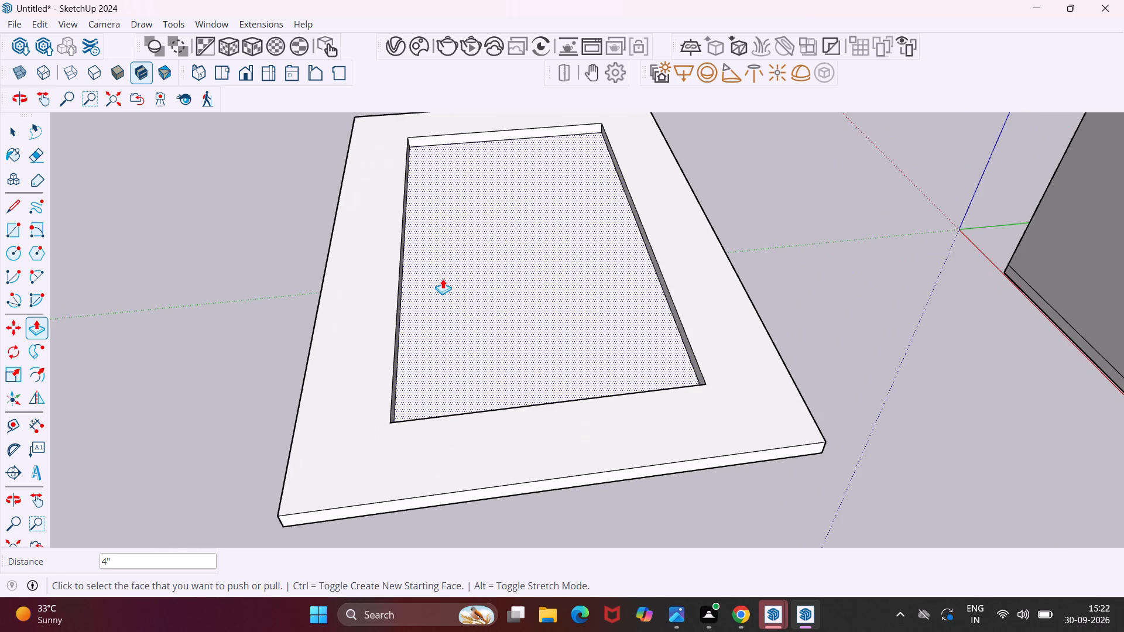
middle_drag(443, 278, 308, 234)
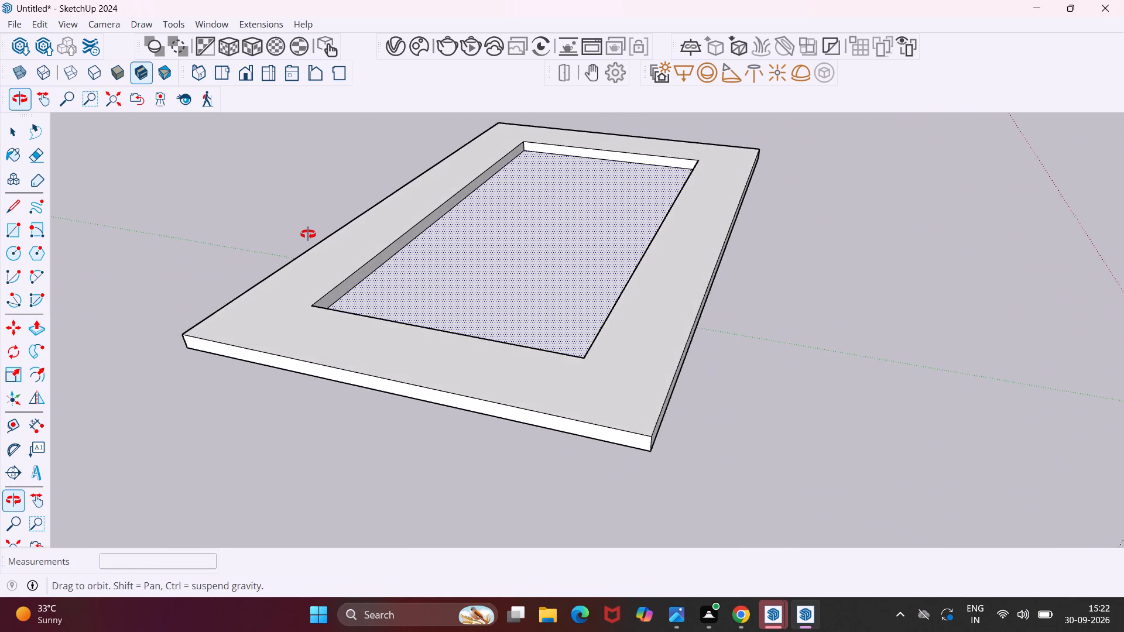
middle_drag(308, 234, 271, 232)
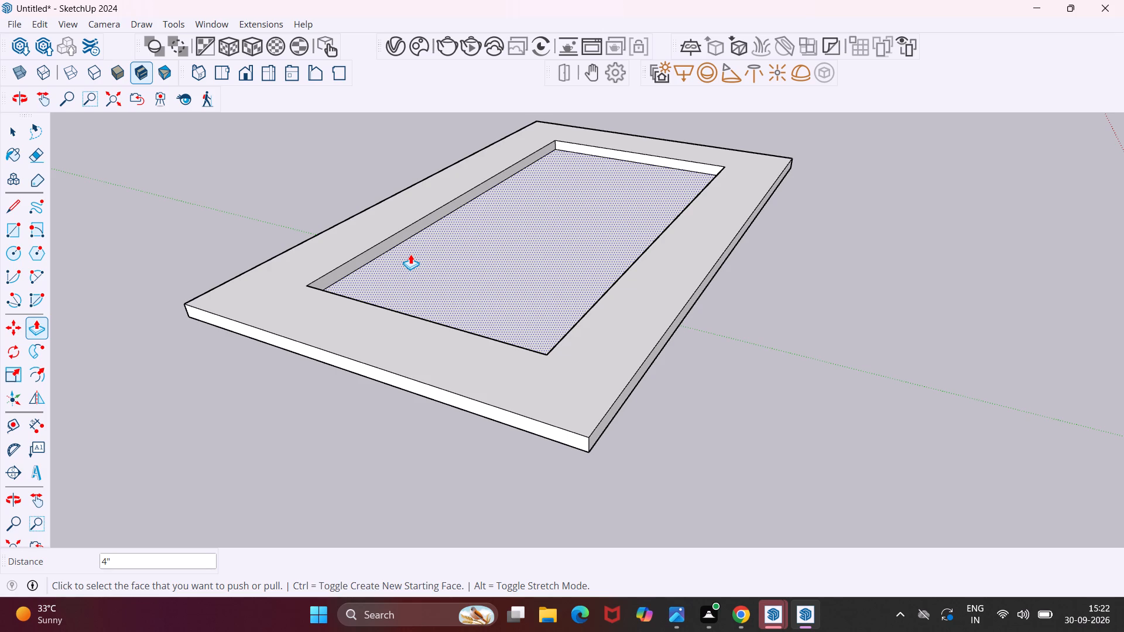
key(Escape)
key(space)
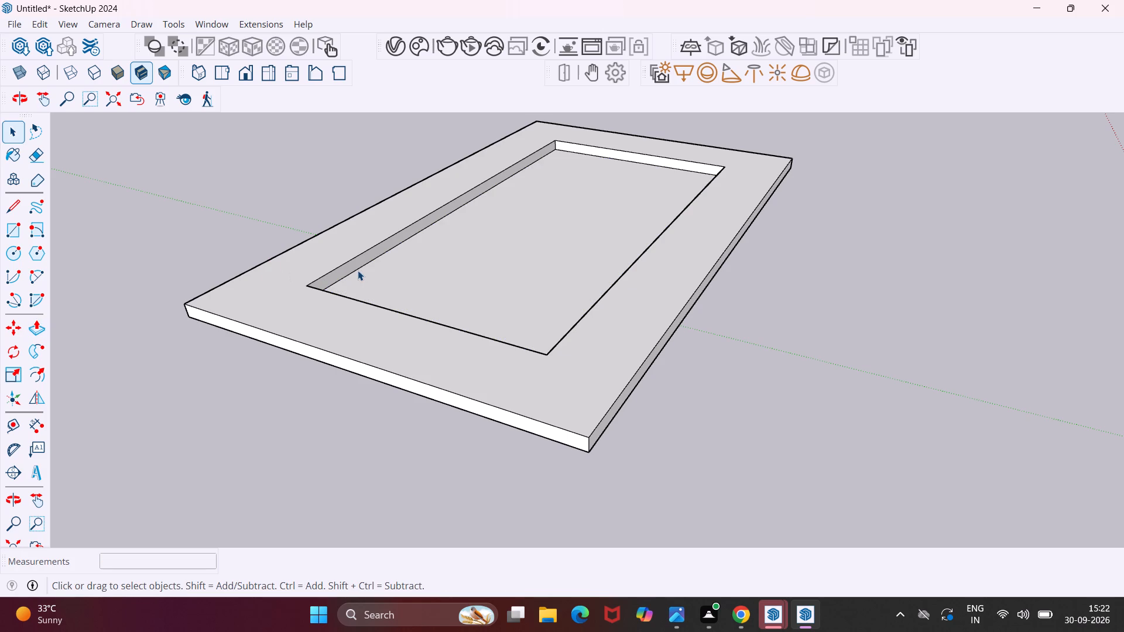
Offset the recessed central face of the ceiling inward about 9 3/4".
scroll(340, 272, up, 9)
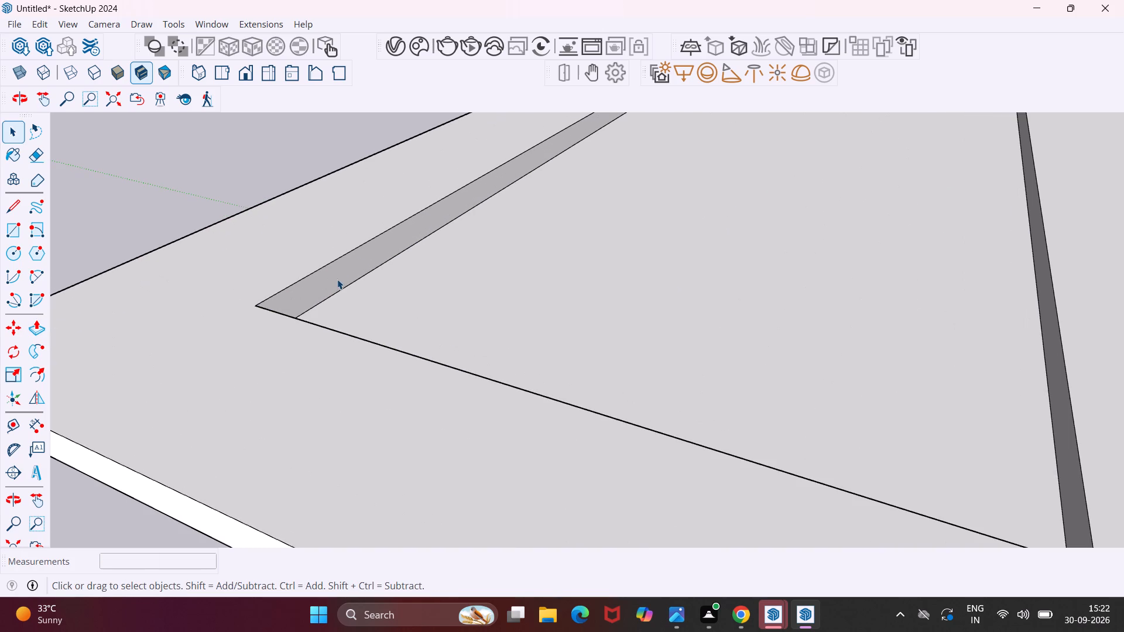
click(337, 279)
scroll(337, 279, down, 5)
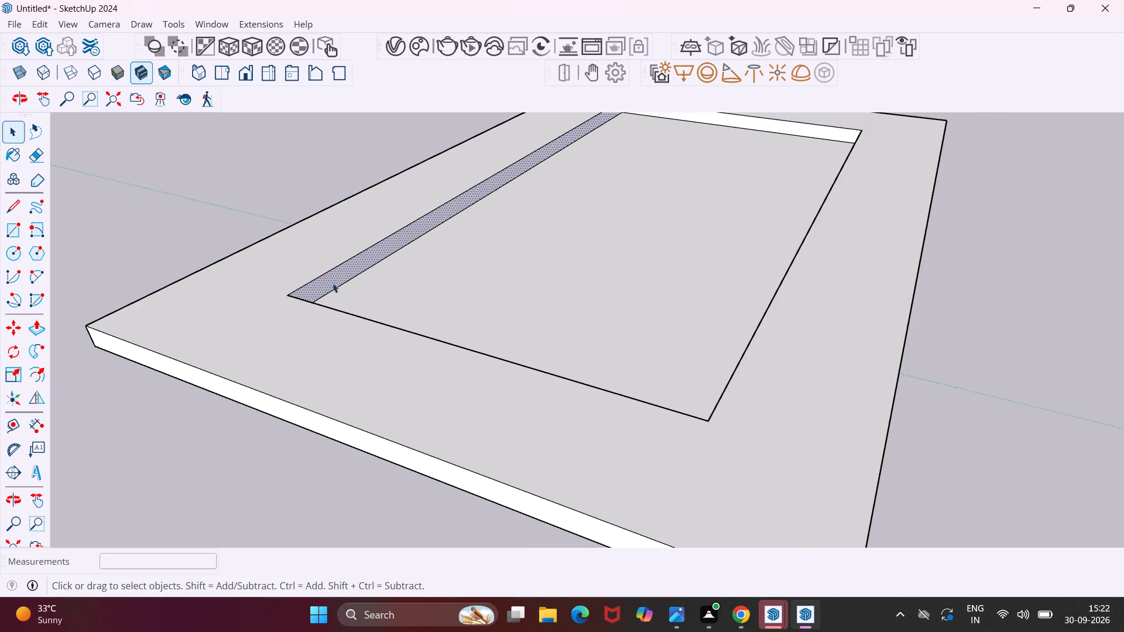
click(242, 199)
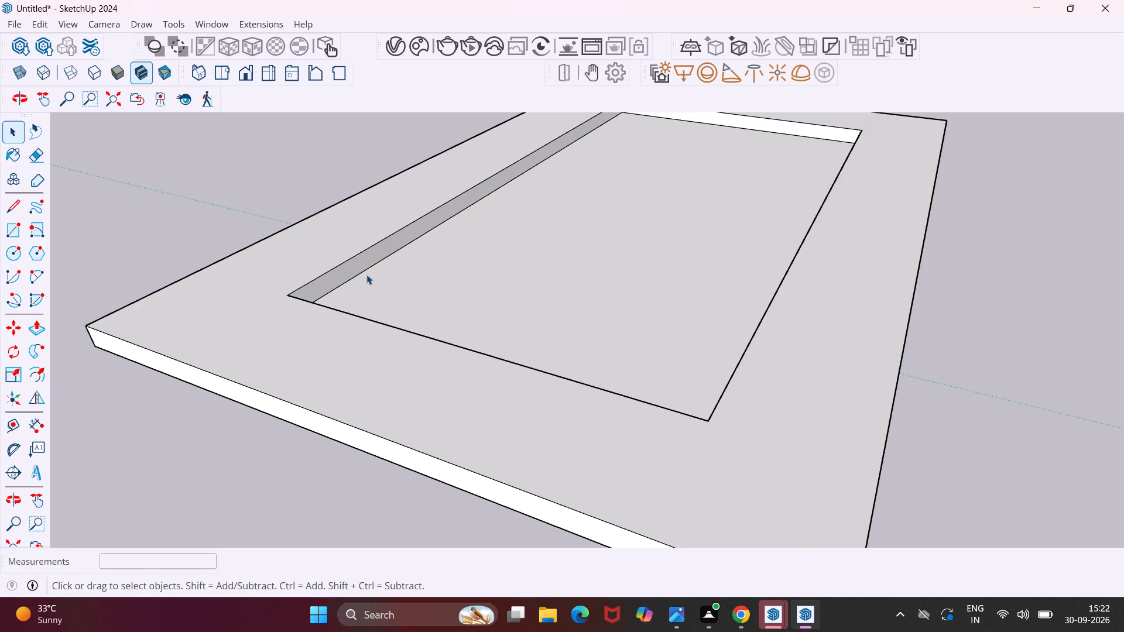
click(392, 281)
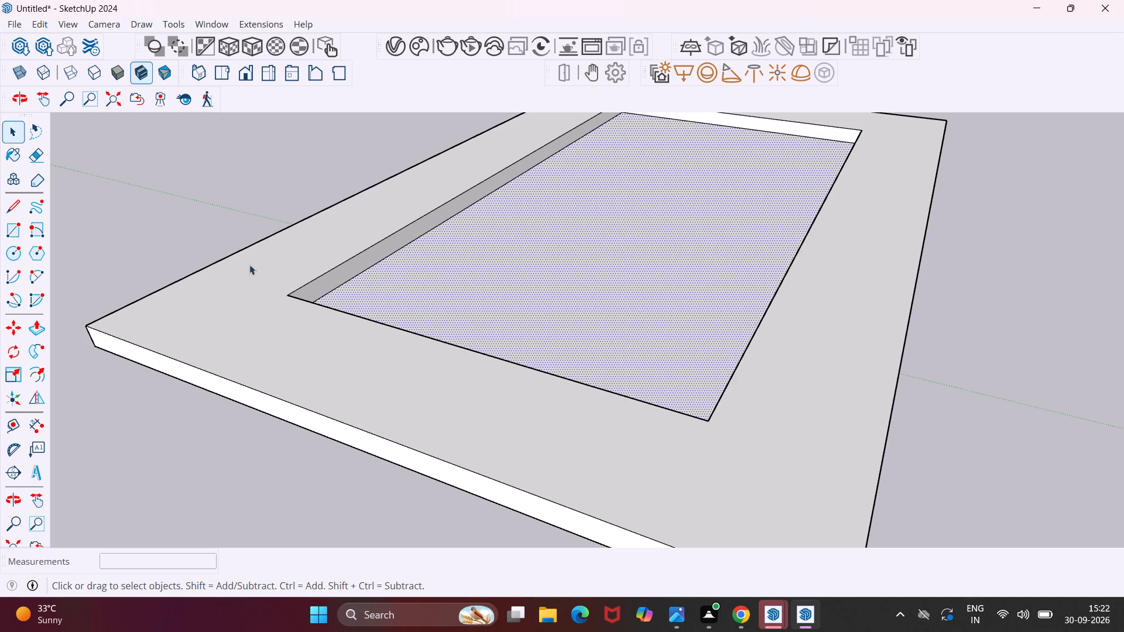
click(31, 372)
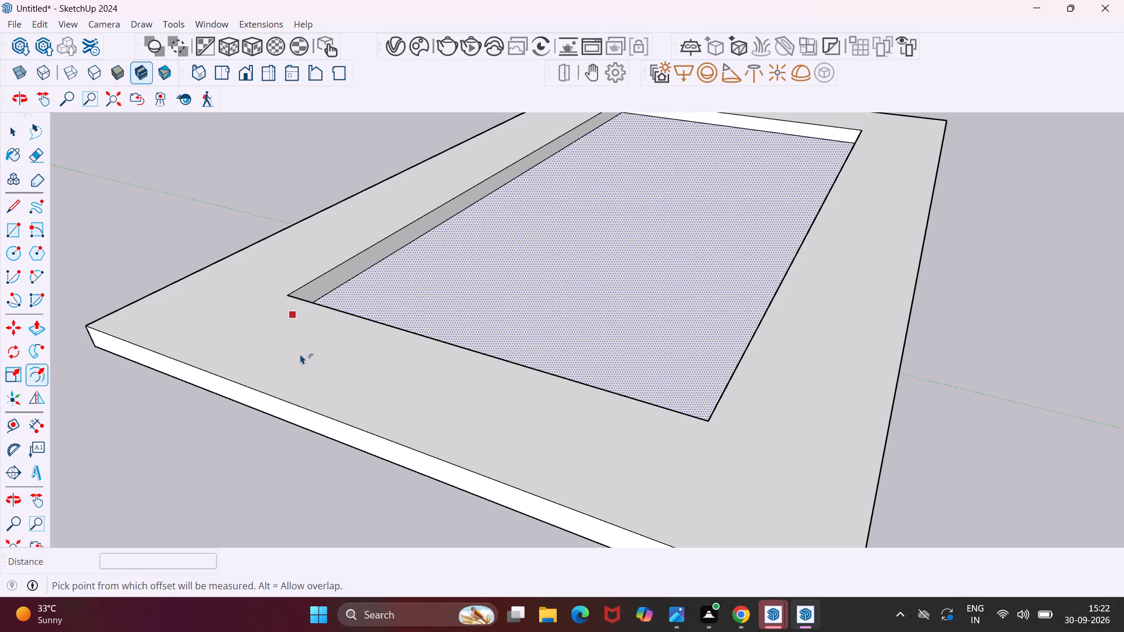
click(361, 275)
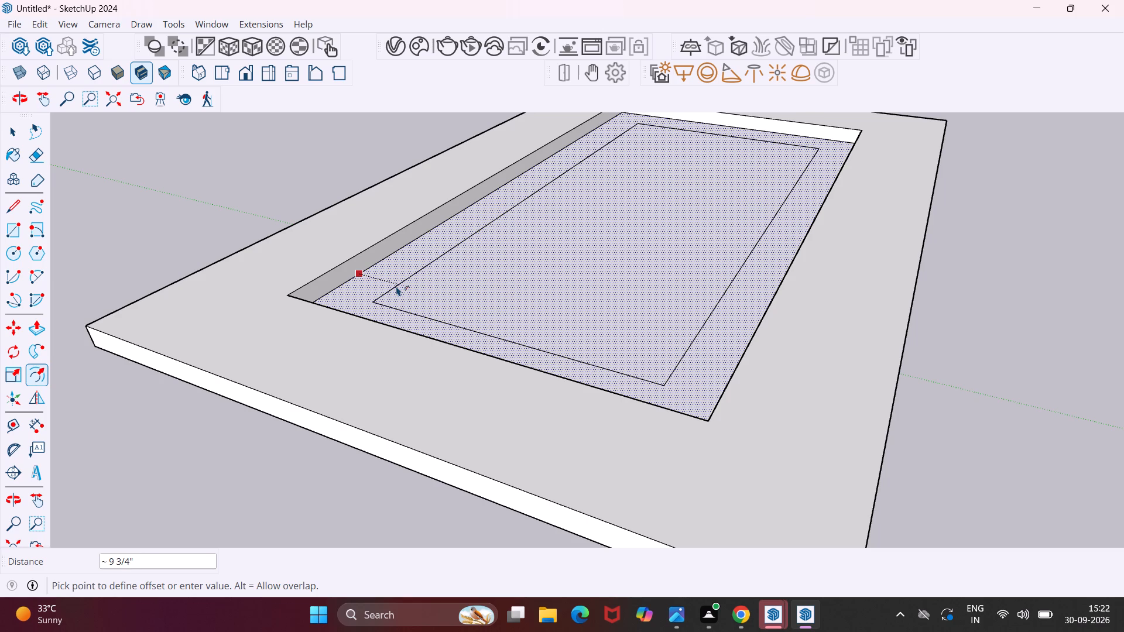
click(396, 286)
key(Escape)
key(space)
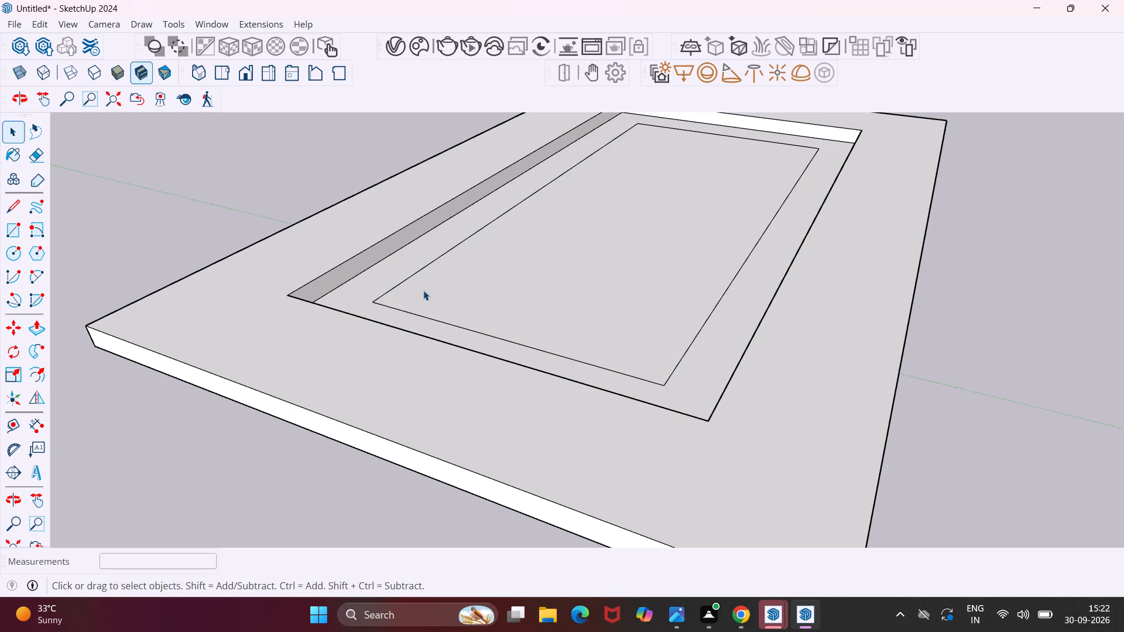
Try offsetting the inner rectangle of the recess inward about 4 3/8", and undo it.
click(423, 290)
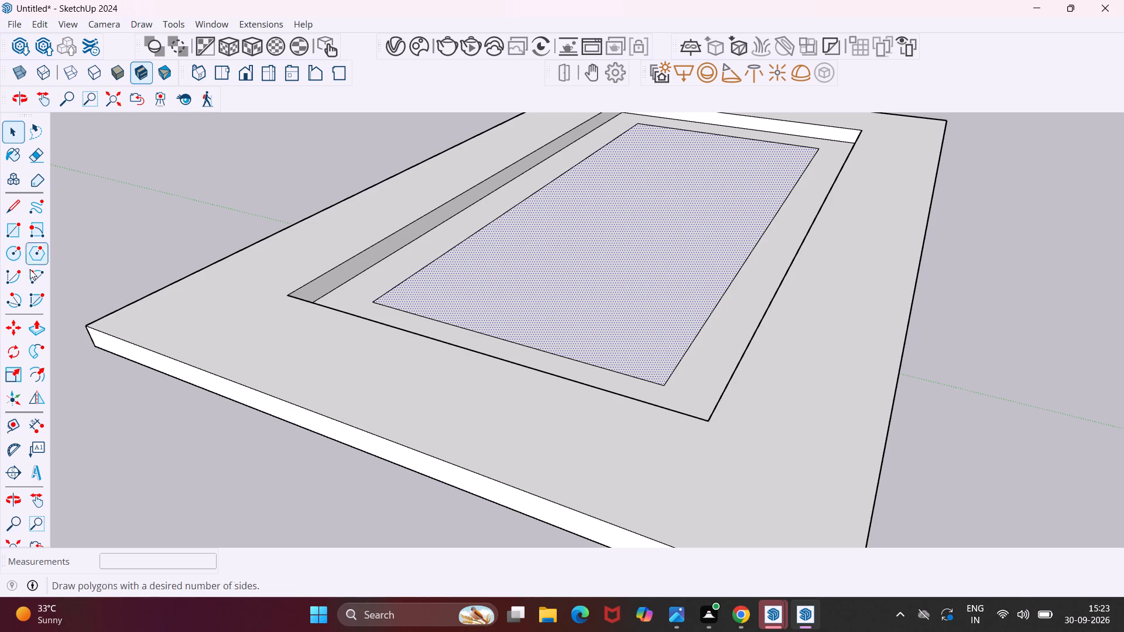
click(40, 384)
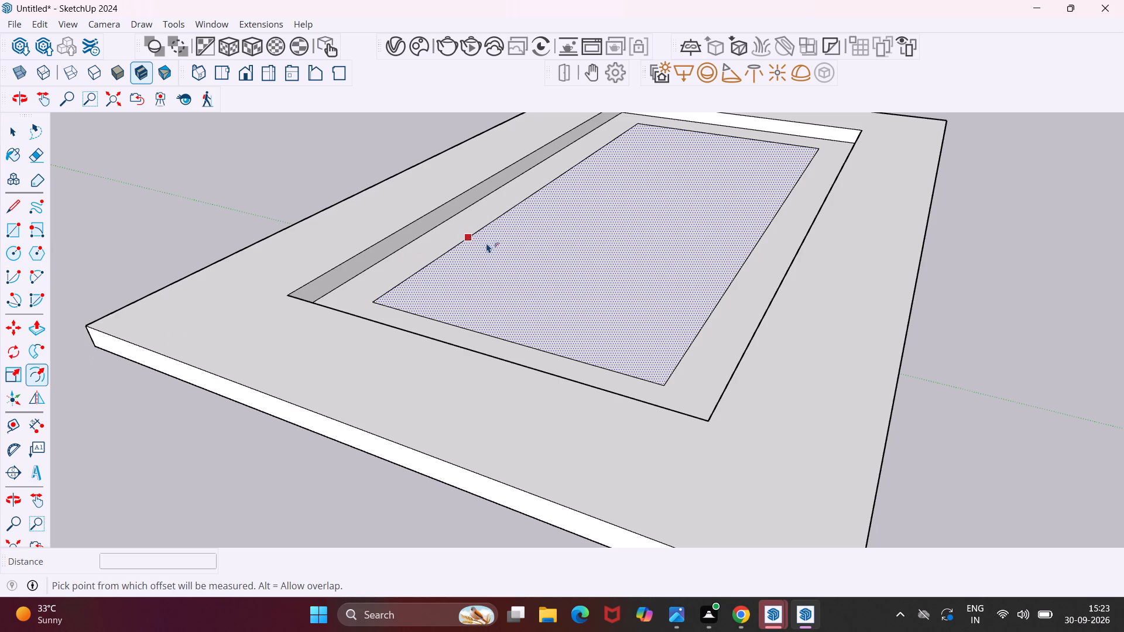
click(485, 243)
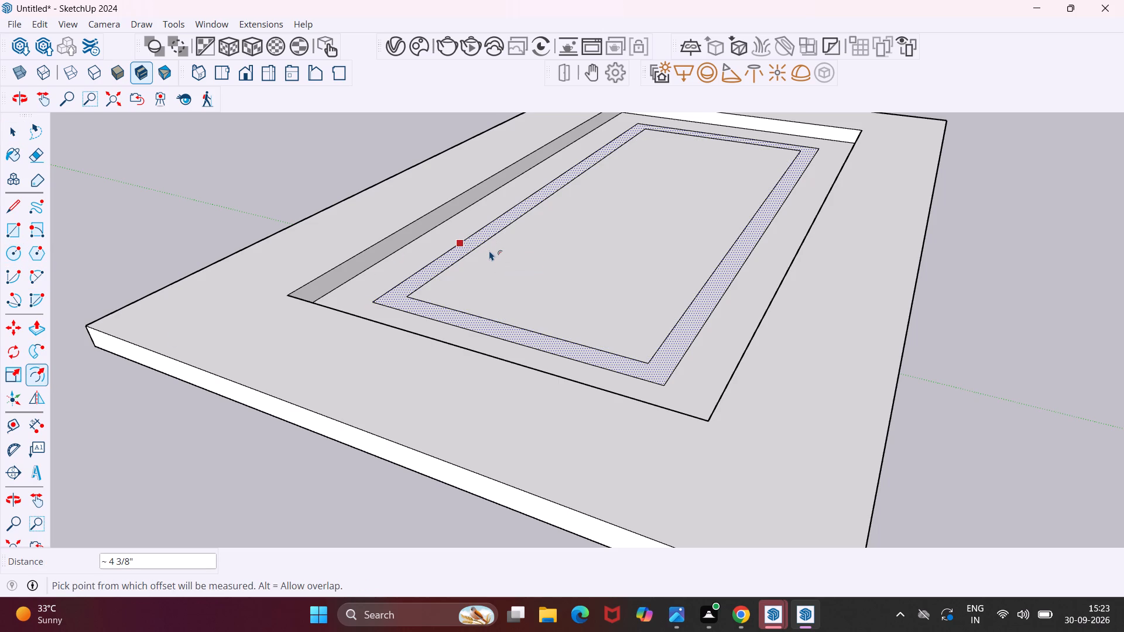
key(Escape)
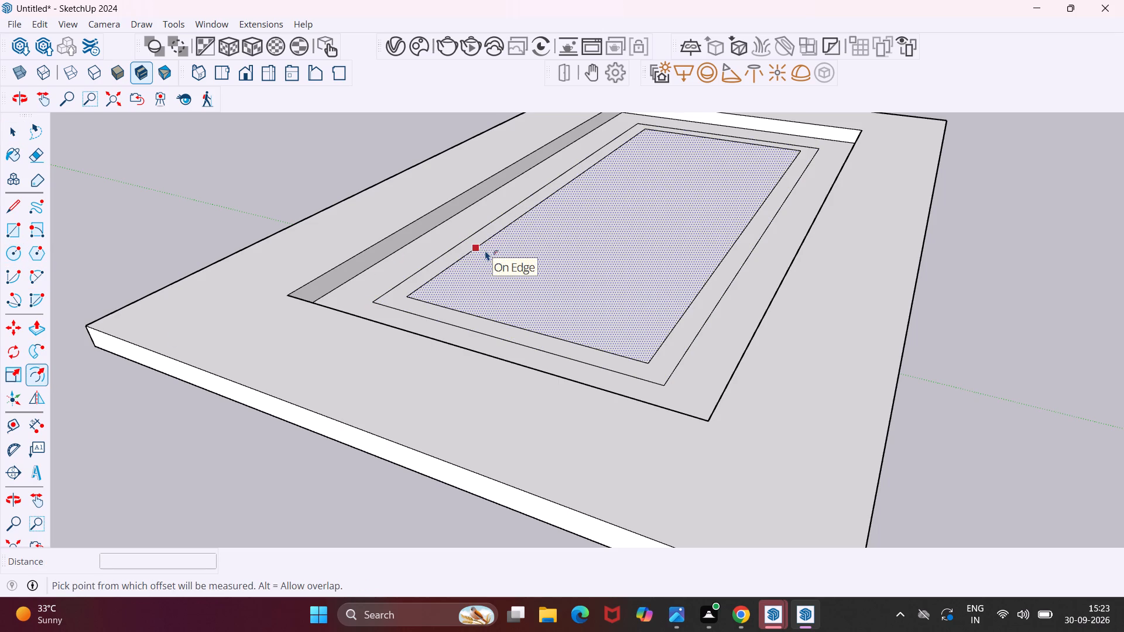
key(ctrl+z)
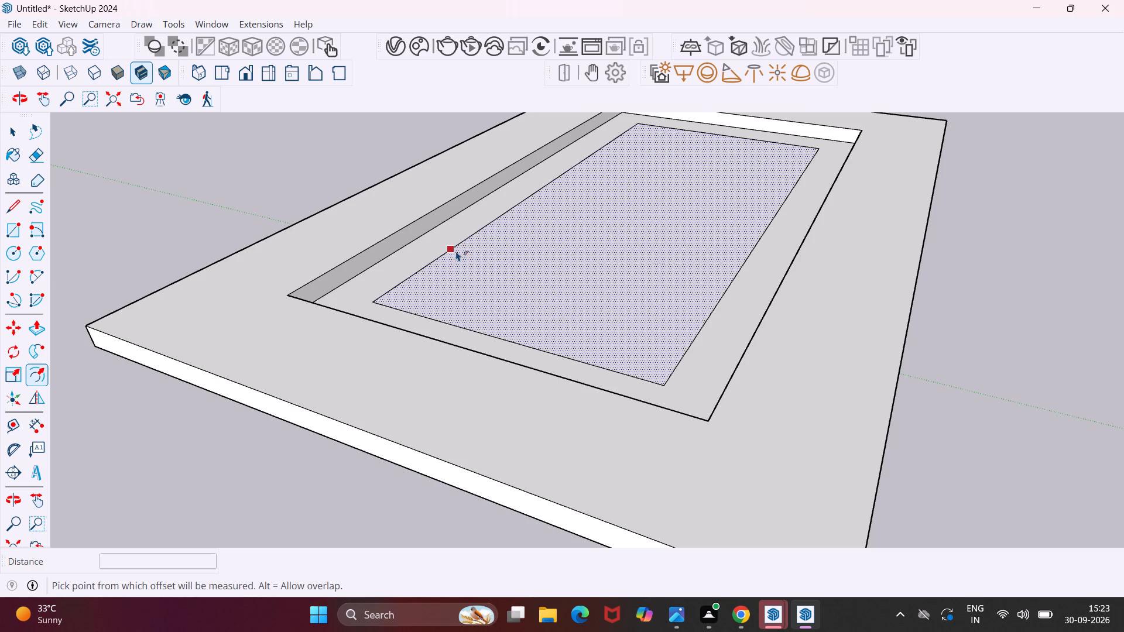
Offset the inner rectangle of the recess inward about 7 5/8" to form a second band.
click(456, 251)
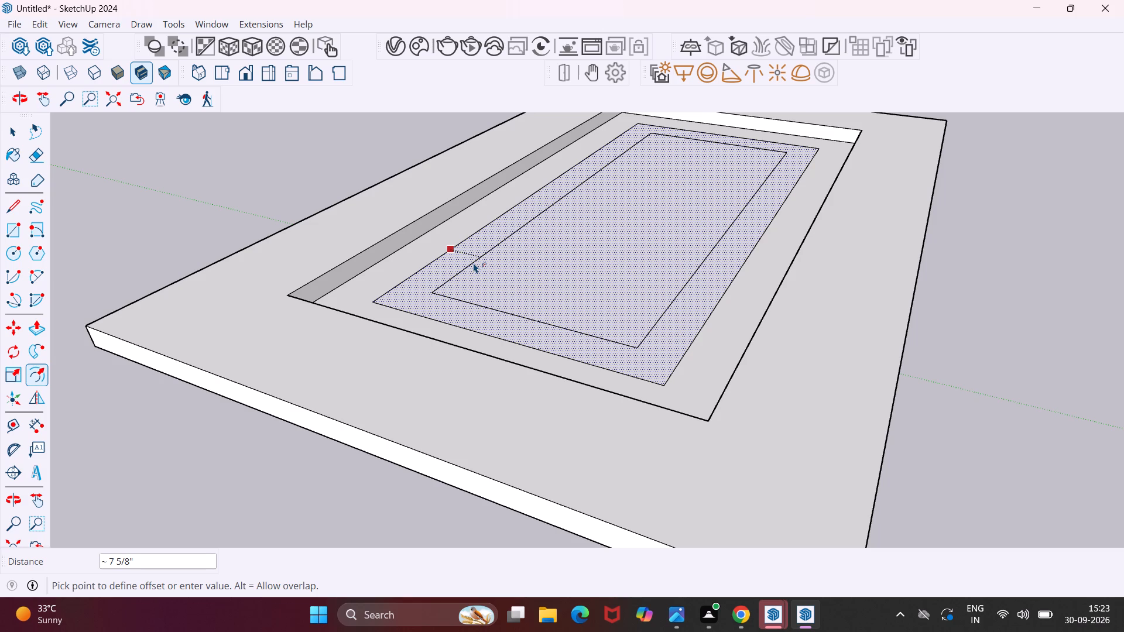
click(474, 263)
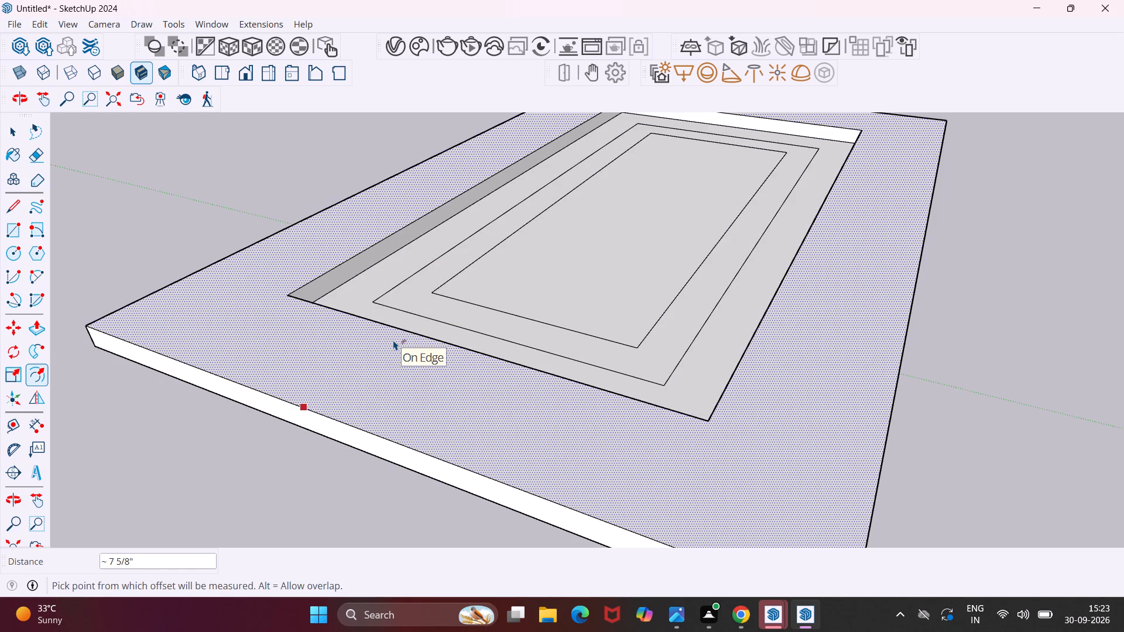
key(Escape)
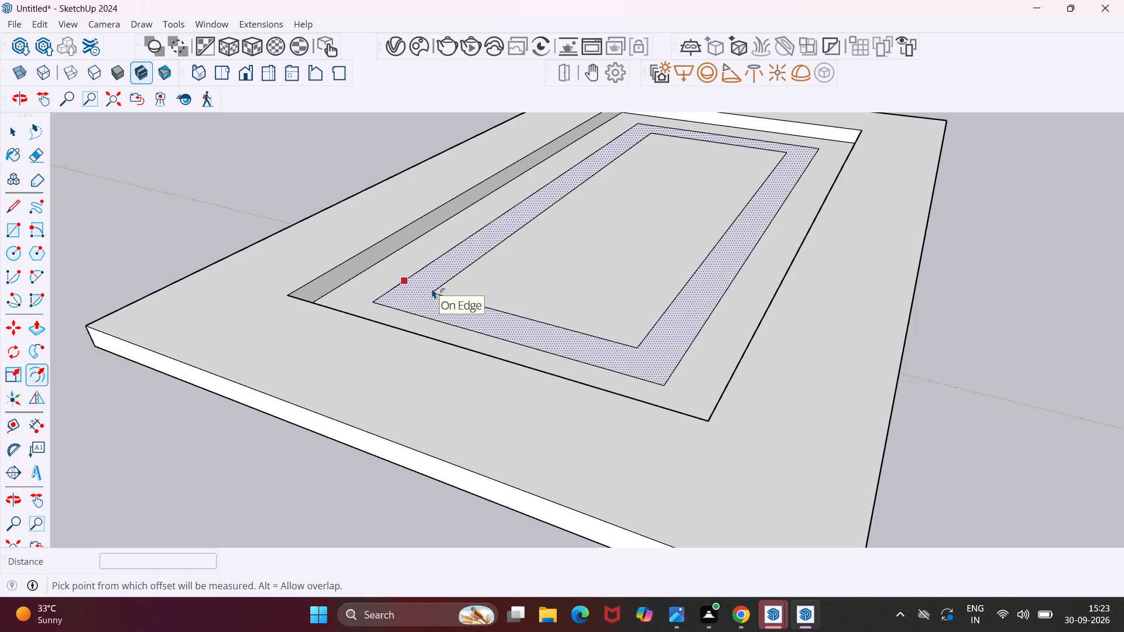
key(space)
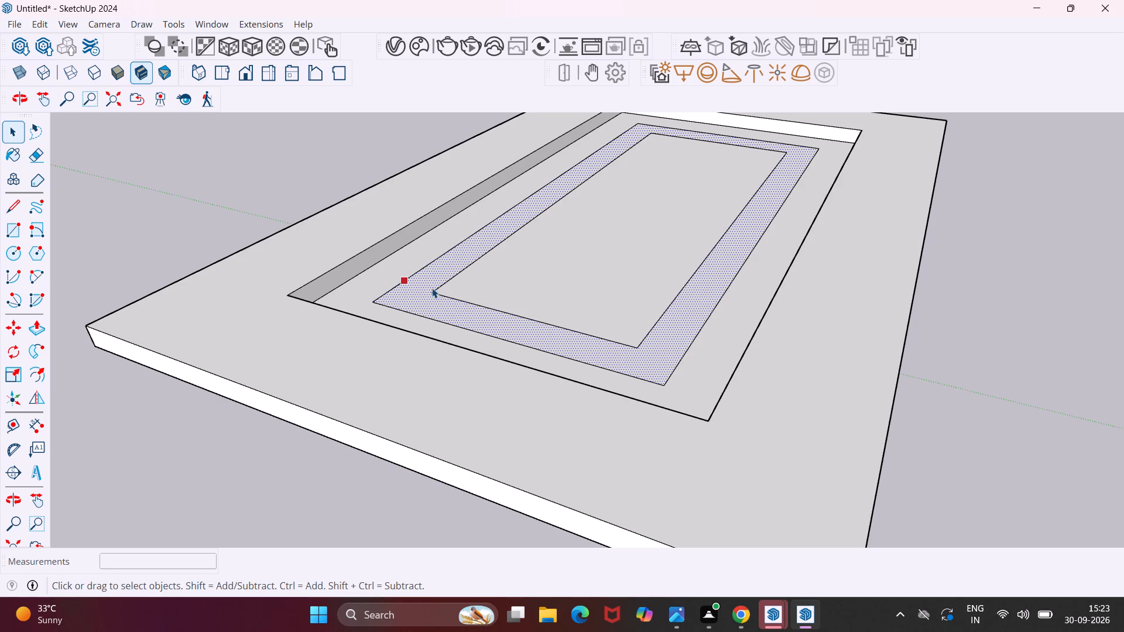
key(Escape)
key(space)
click(427, 294)
click(199, 231)
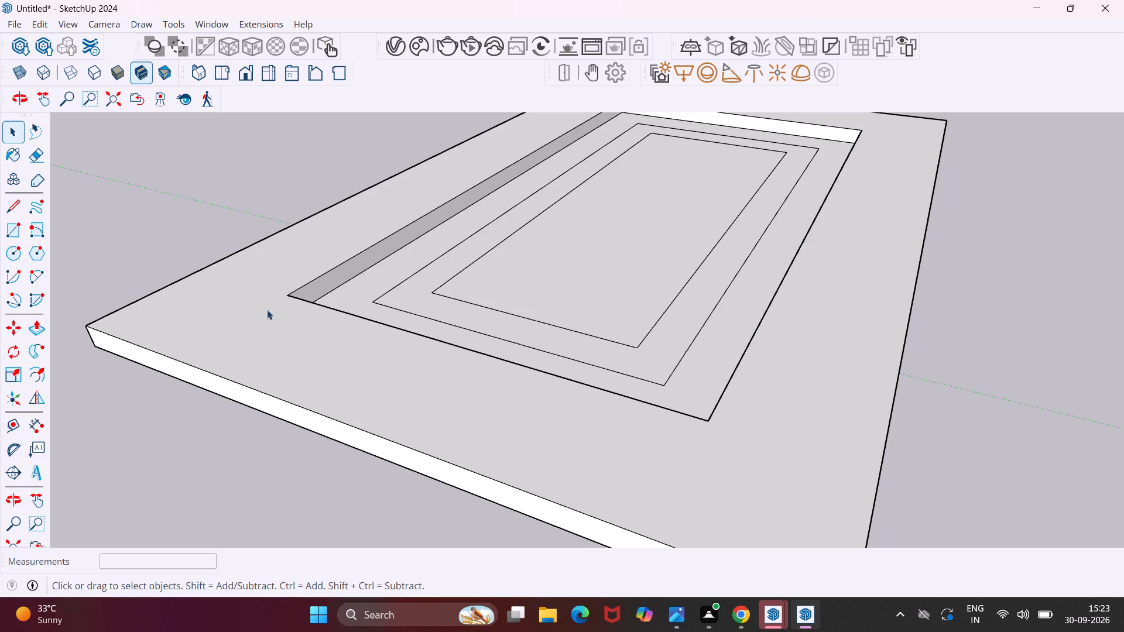
Draw two parallel lines, each about 7 5/8" long, across the inner band near the middle of its front short side.
click(23, 209)
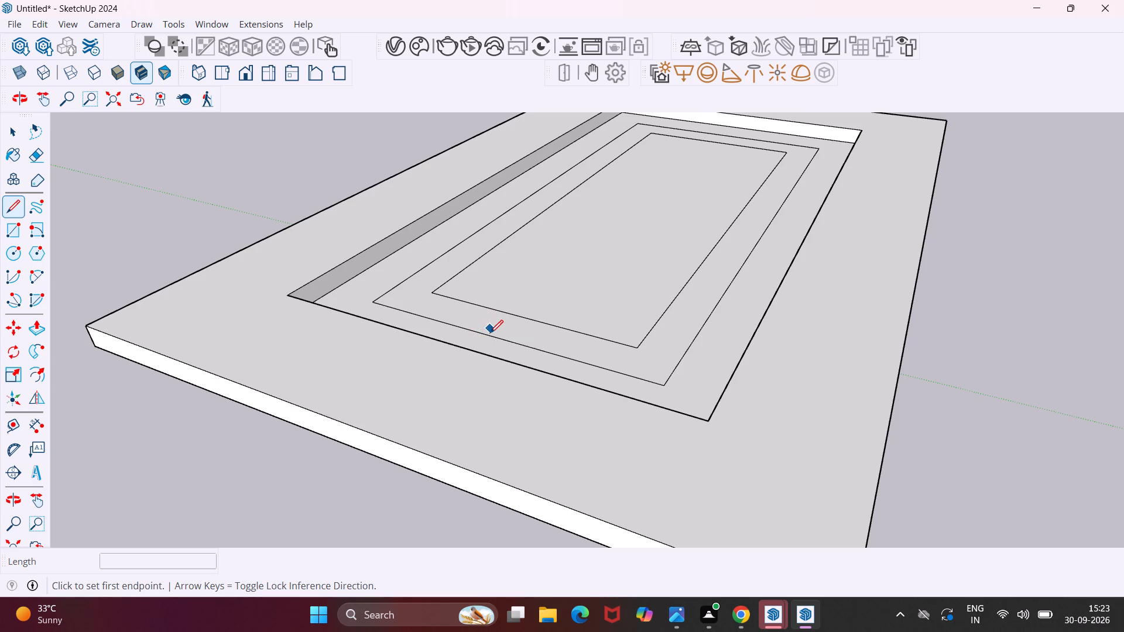
click(490, 338)
click(516, 317)
click(577, 331)
click(550, 355)
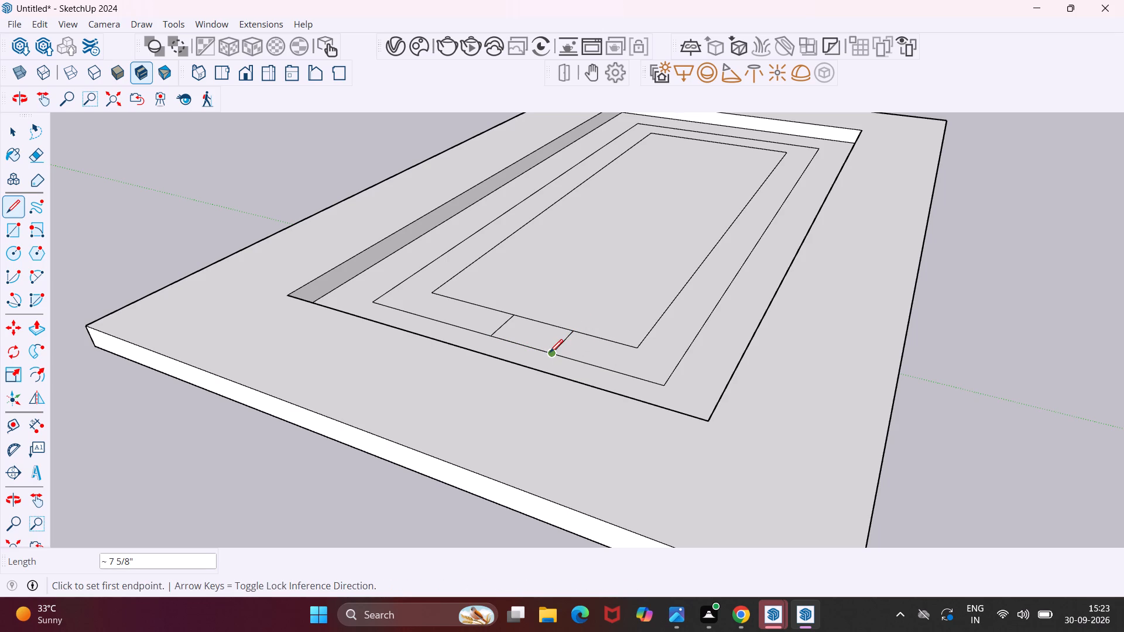
Copy the two short lines across the front of the band to its opposite short side, about 9' 10 5/16" away.
key(Escape)
key(space)
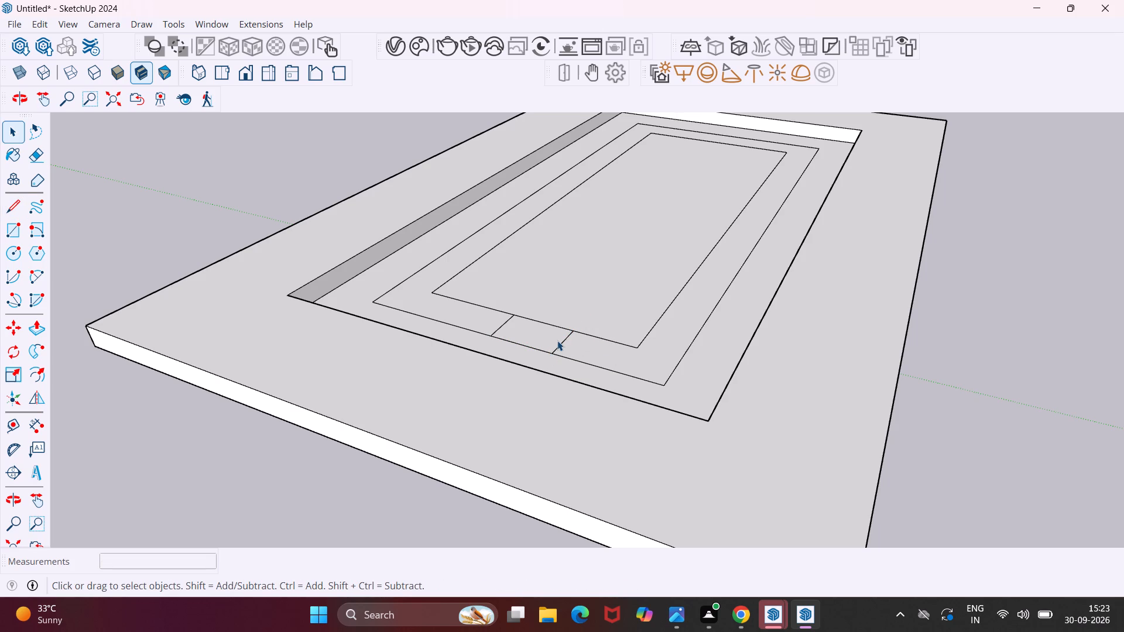
ctrl+click(560, 342)
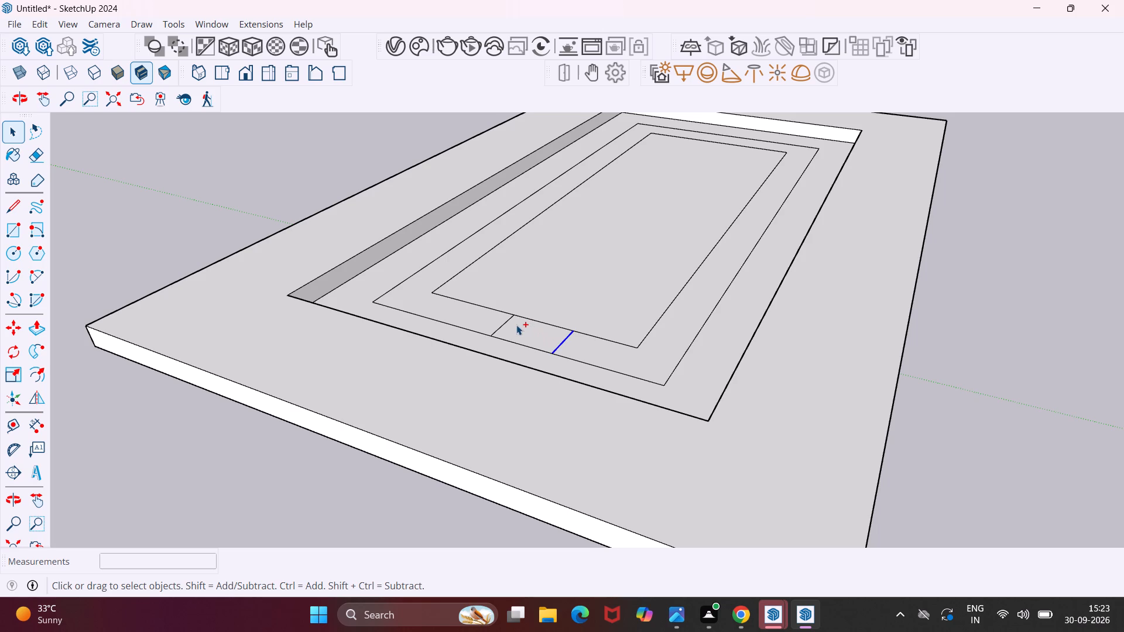
ctrl+click(504, 322)
key(m)
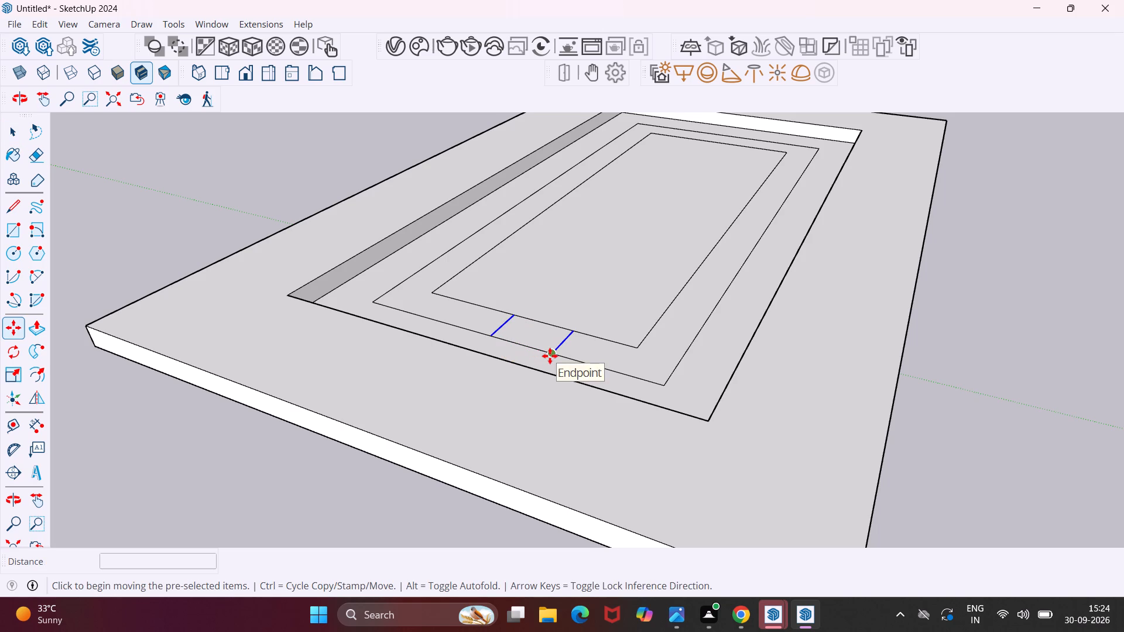
click(550, 356)
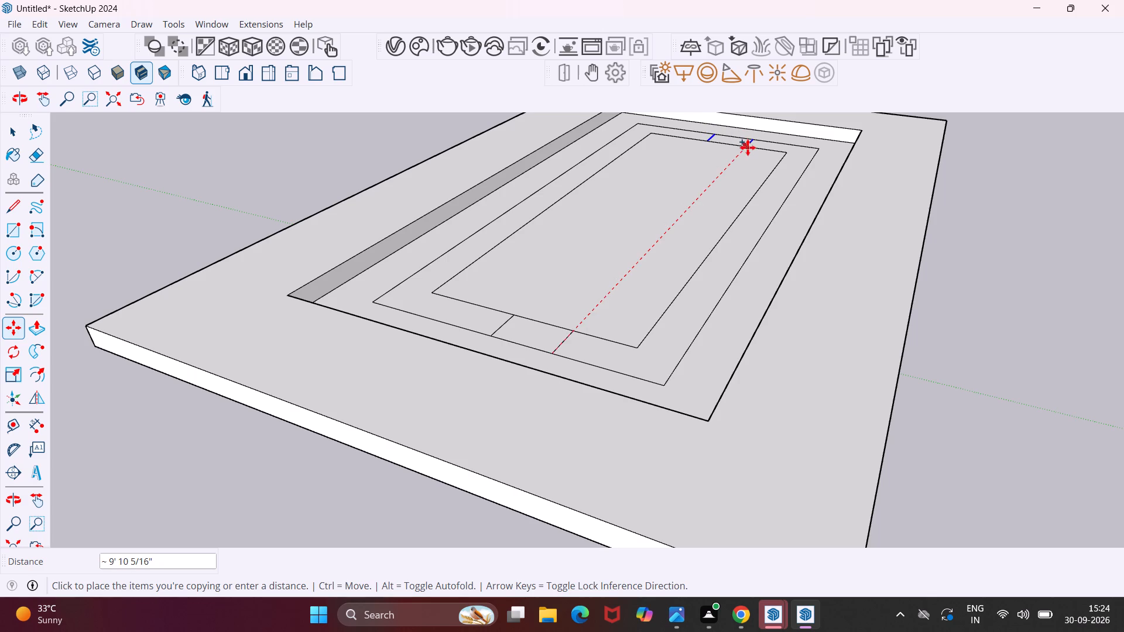
scroll(750, 148, up, 15)
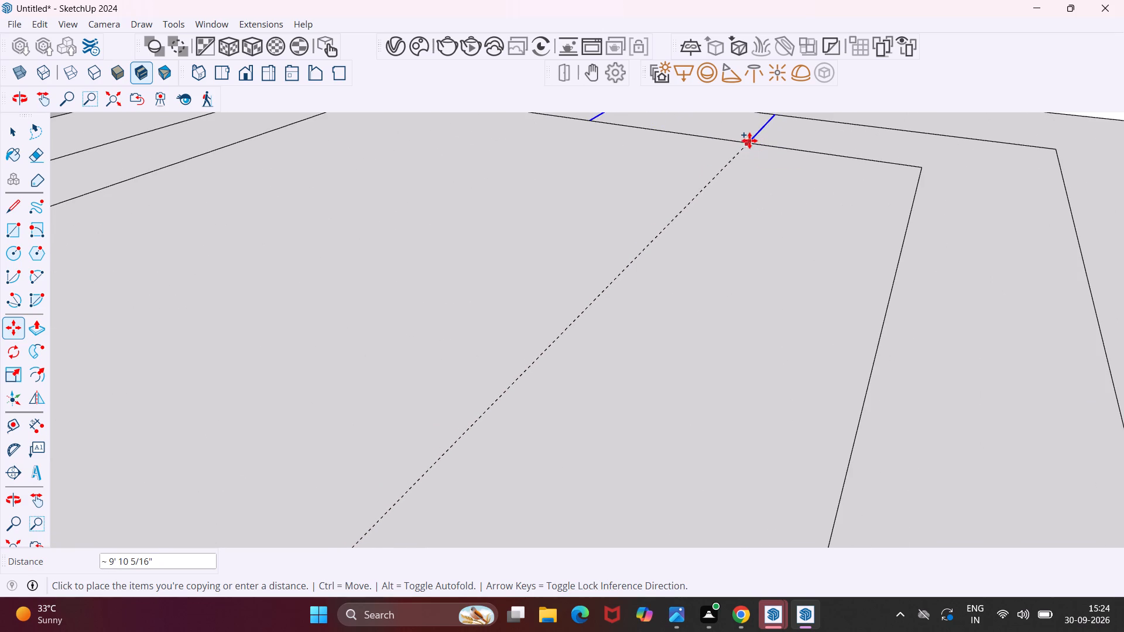
scroll(735, 137, up, 6)
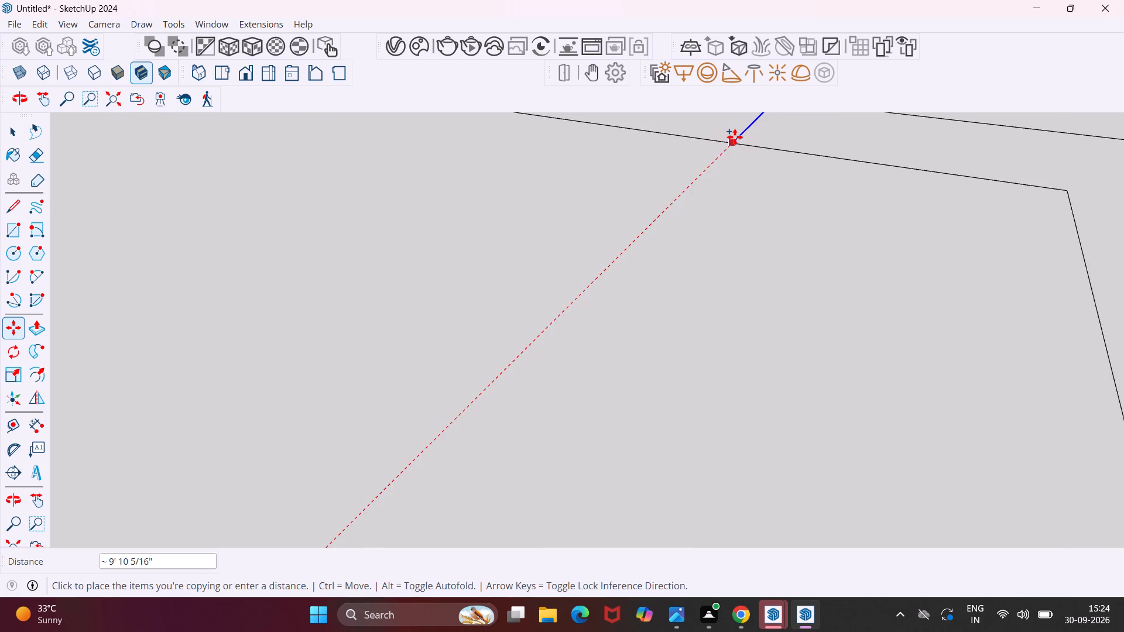
scroll(735, 137, up, 9)
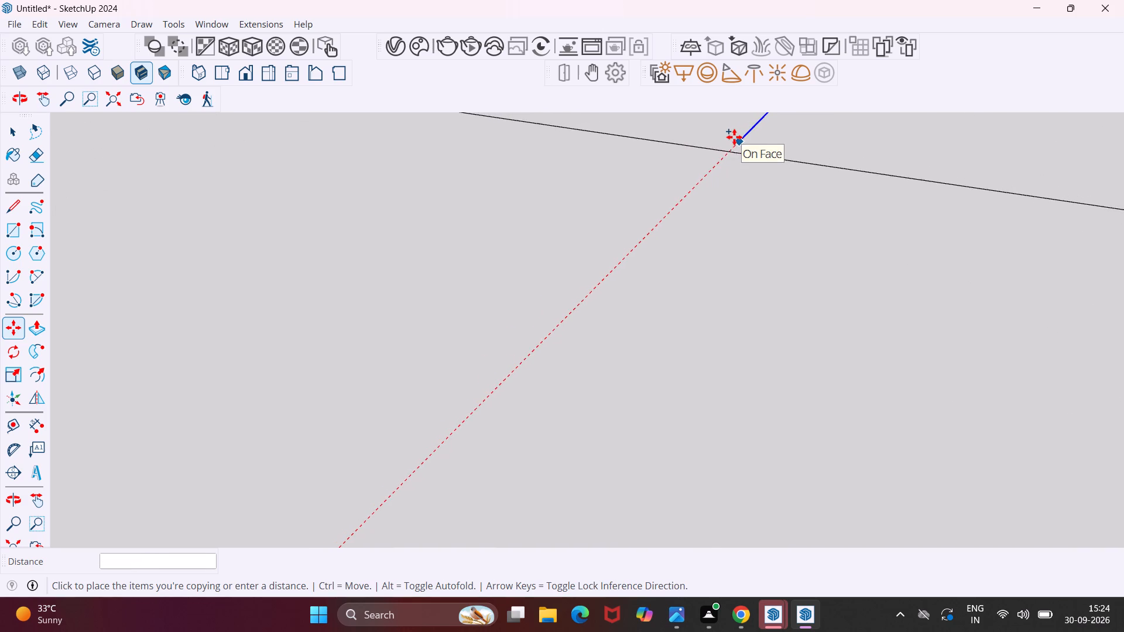
scroll(734, 137, up, 5)
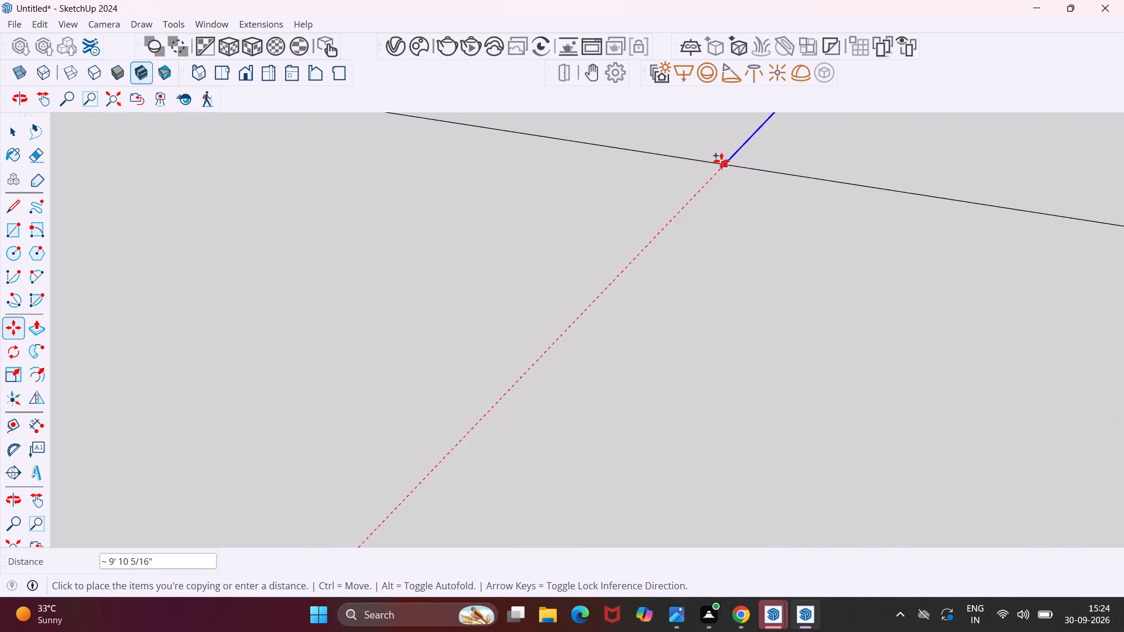
scroll(722, 162, up, 10)
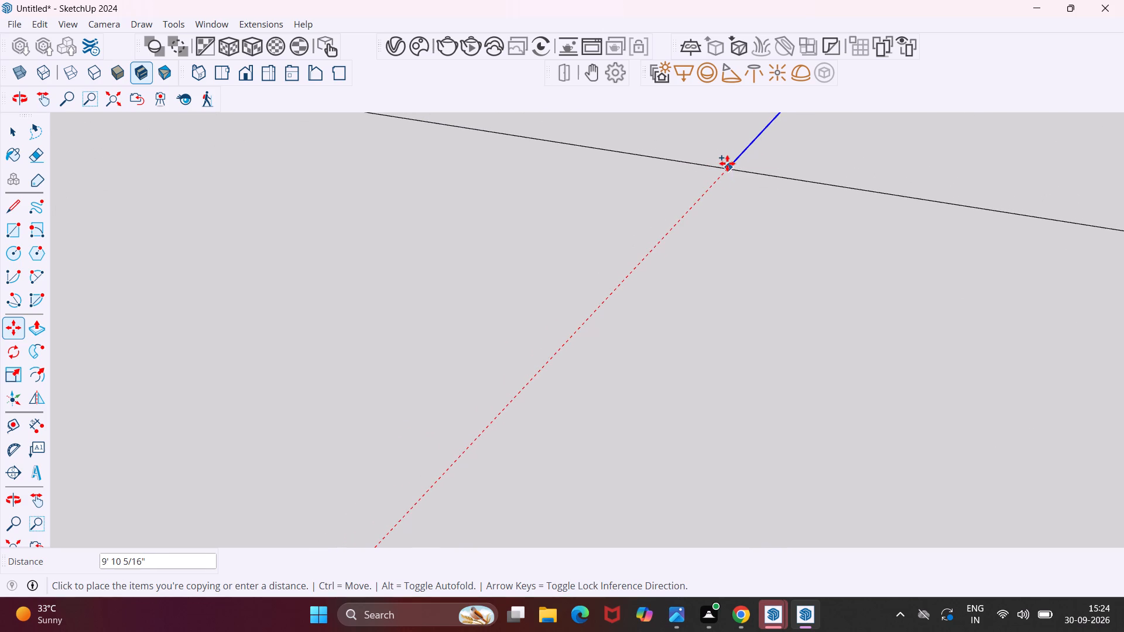
click(727, 164)
key(Escape)
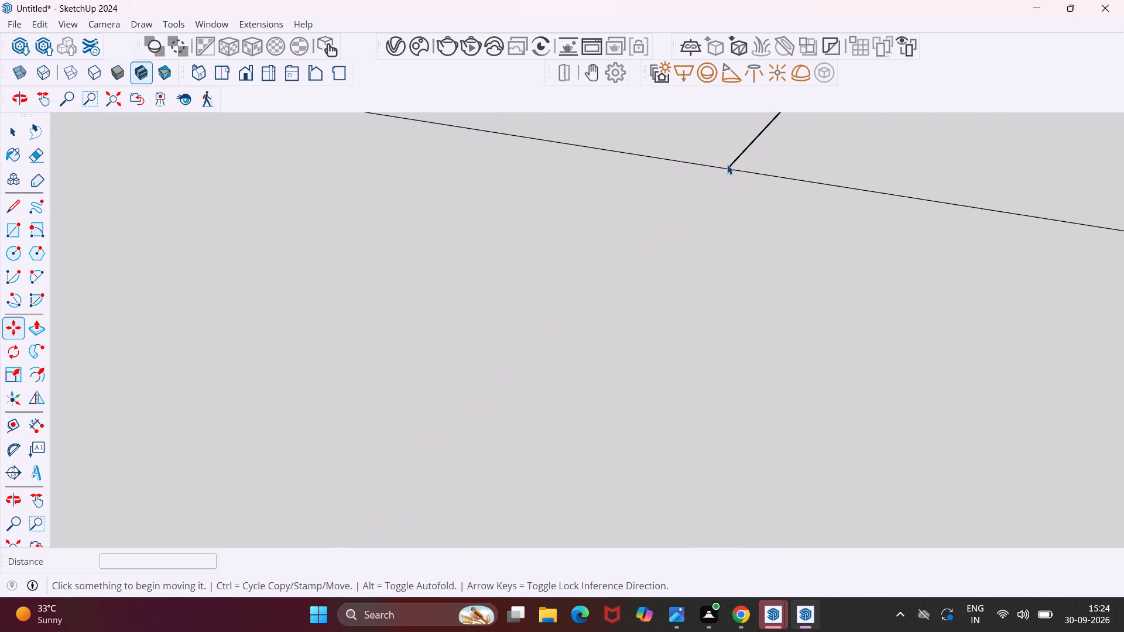
key(space)
Place a guide line 1' inward from the left long side of the innermost ceiling rectangle.
scroll(727, 164, down, 16)
scroll(405, 290, down, 11)
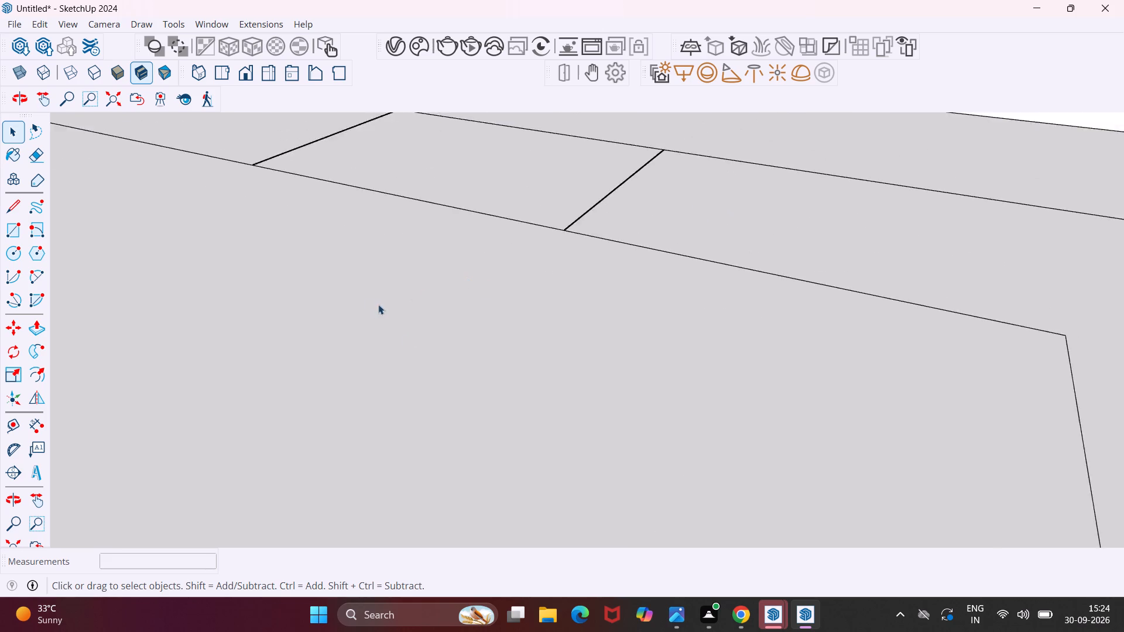
scroll(378, 304, down, 12)
scroll(425, 295, down, 20)
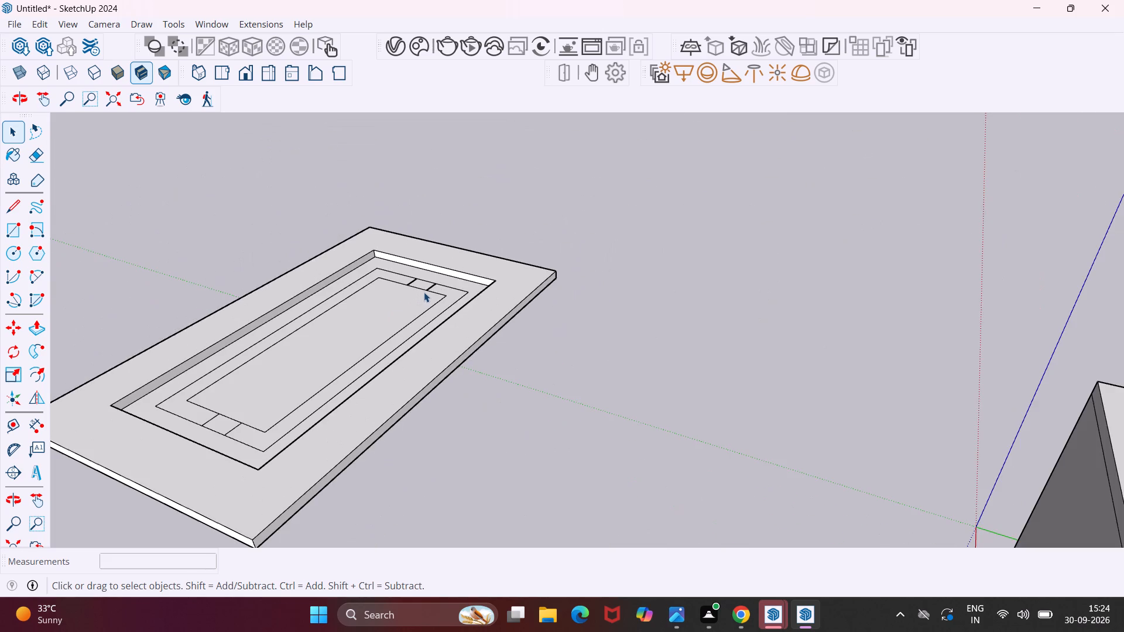
scroll(423, 292, down, 2)
scroll(235, 380, up, 10)
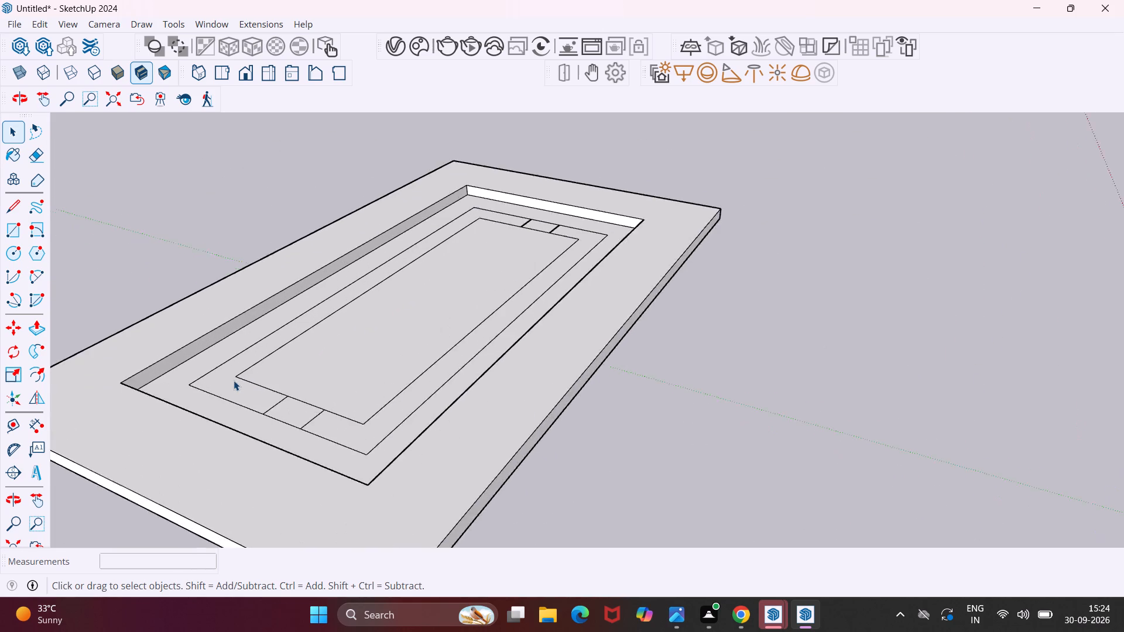
scroll(234, 380, up, 1)
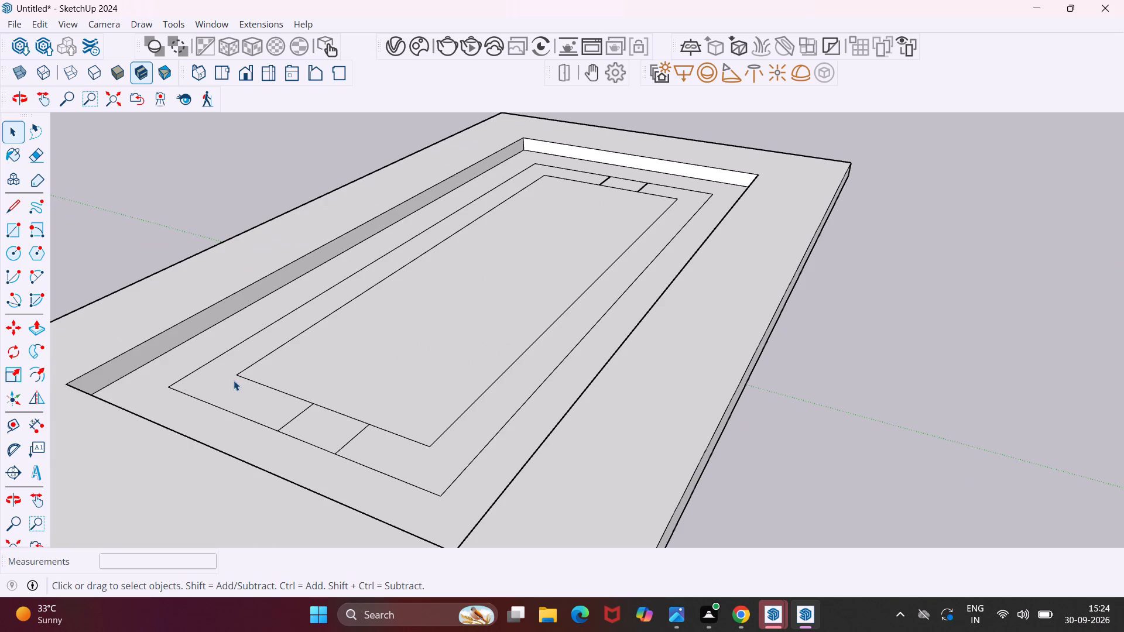
scroll(234, 380, up, 2)
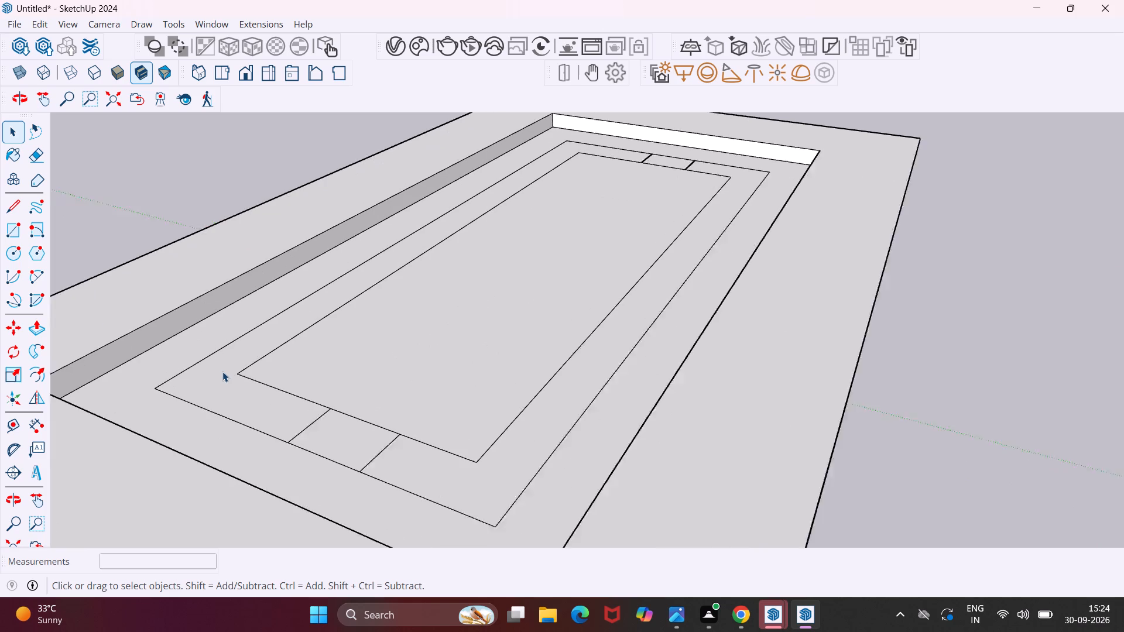
scroll(222, 372, up, 8)
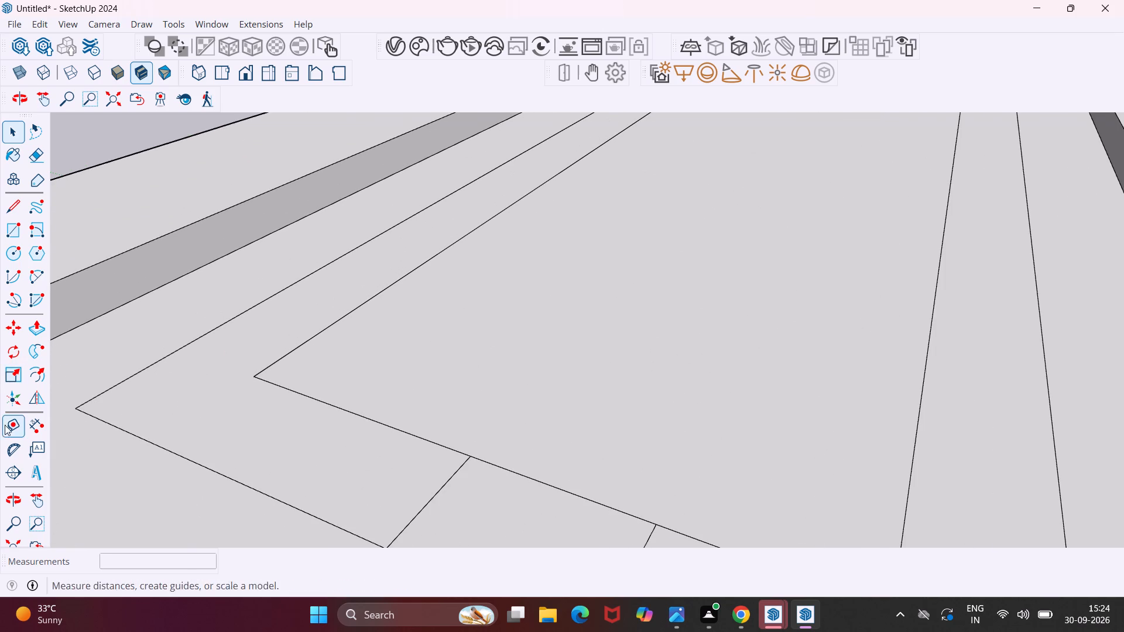
click(9, 424)
click(263, 303)
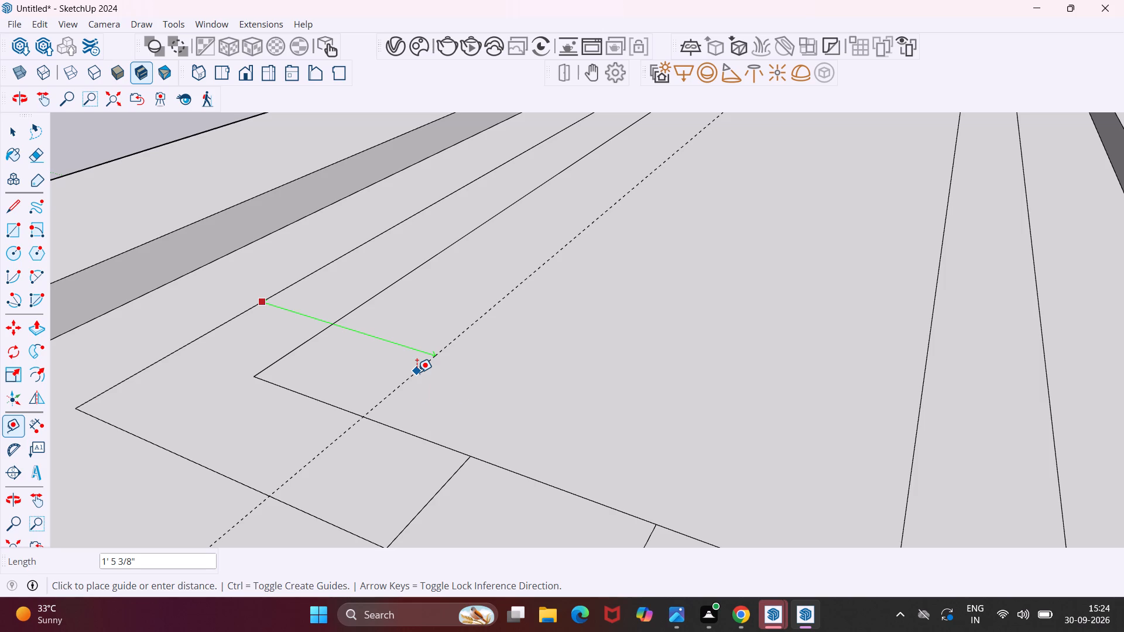
key(Escape)
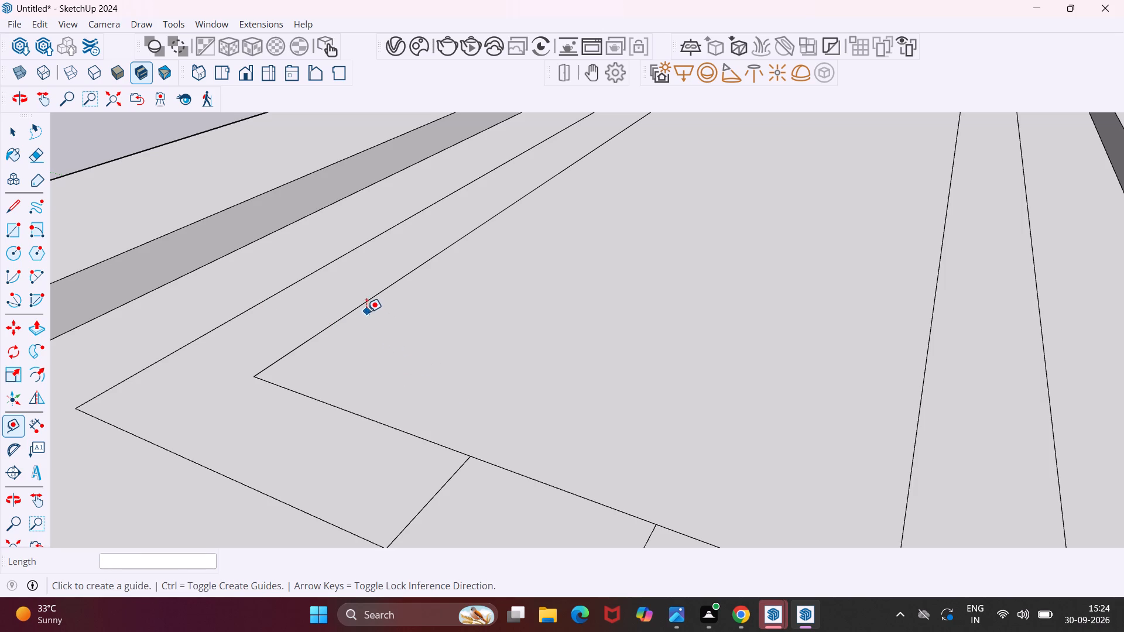
click(362, 309)
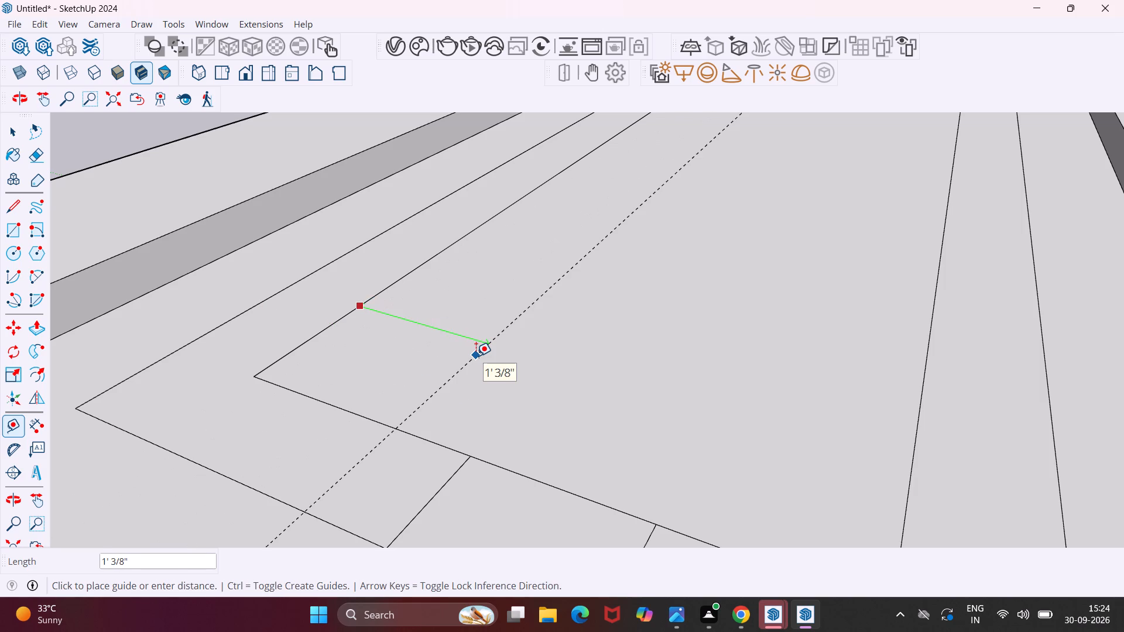
text(1')
key(Return)
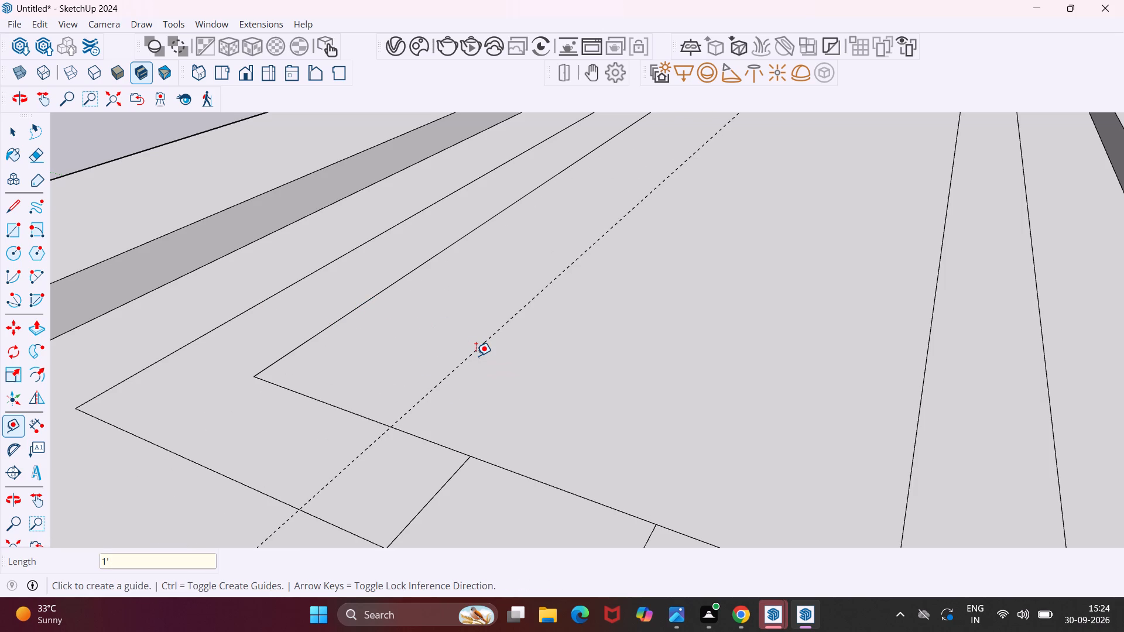
click(258, 489)
key(Escape)
Place a guide line 1' inward from the front short side of the innermost rectangle.
click(357, 414)
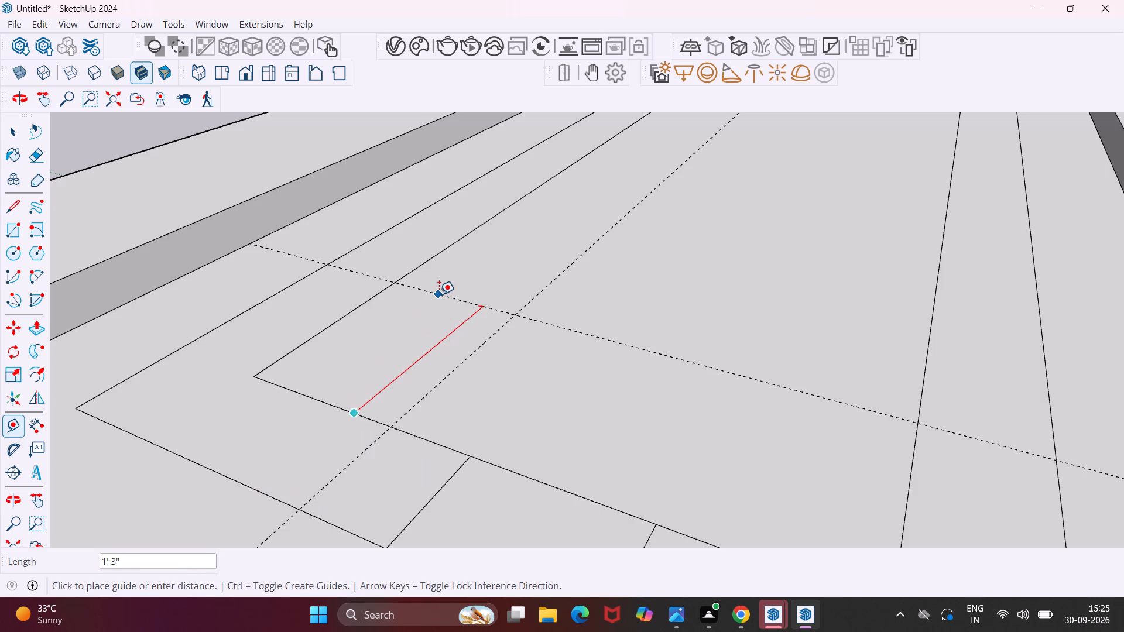
text(1')
key(Return)
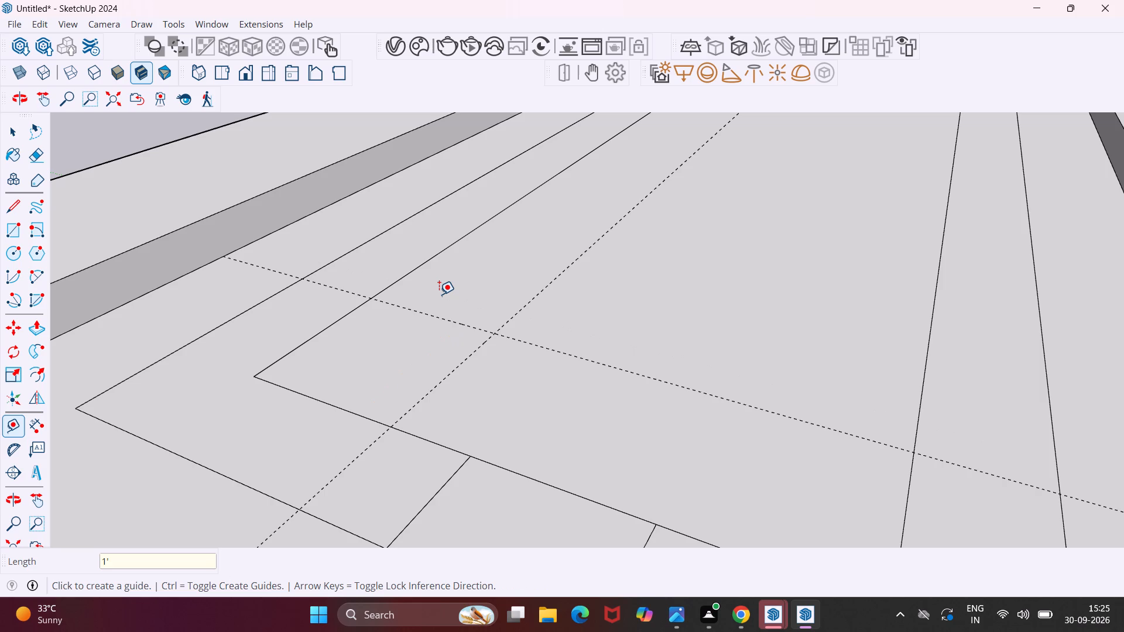
Place a guide line 1' inward from the right long side of the innermost rectangle.
scroll(429, 279, down, 5)
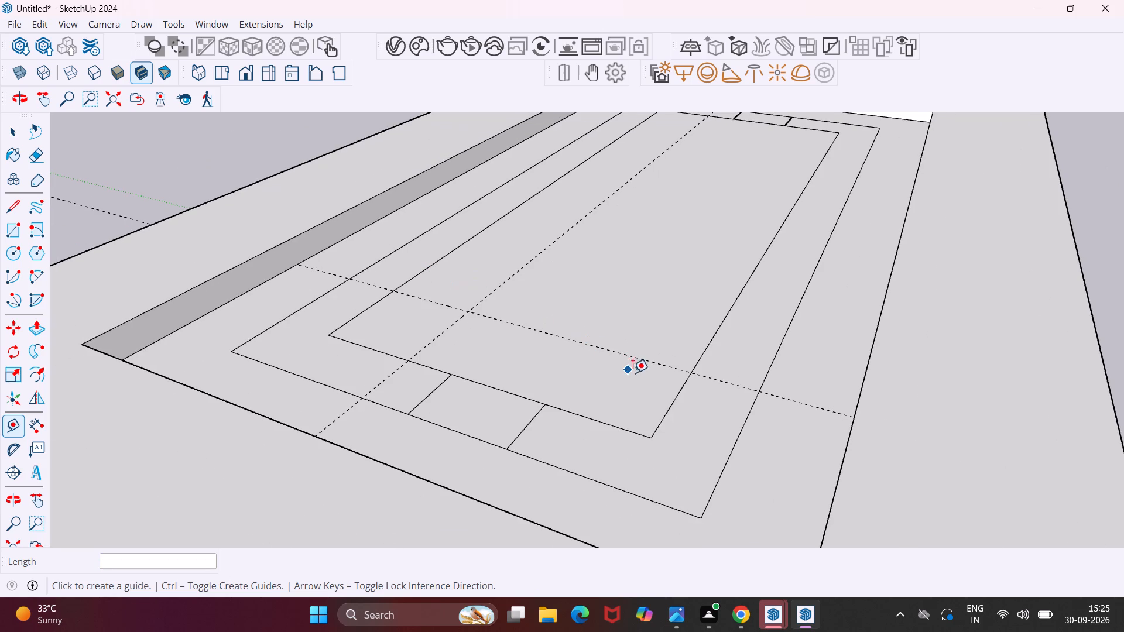
click(681, 383)
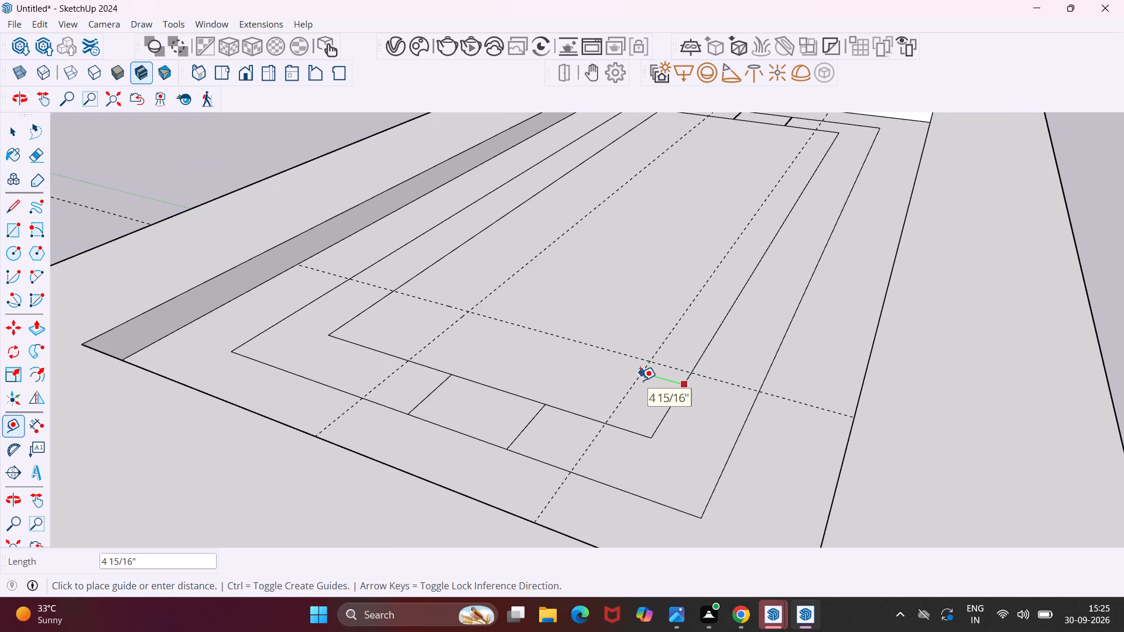
text(1')
key(Return)
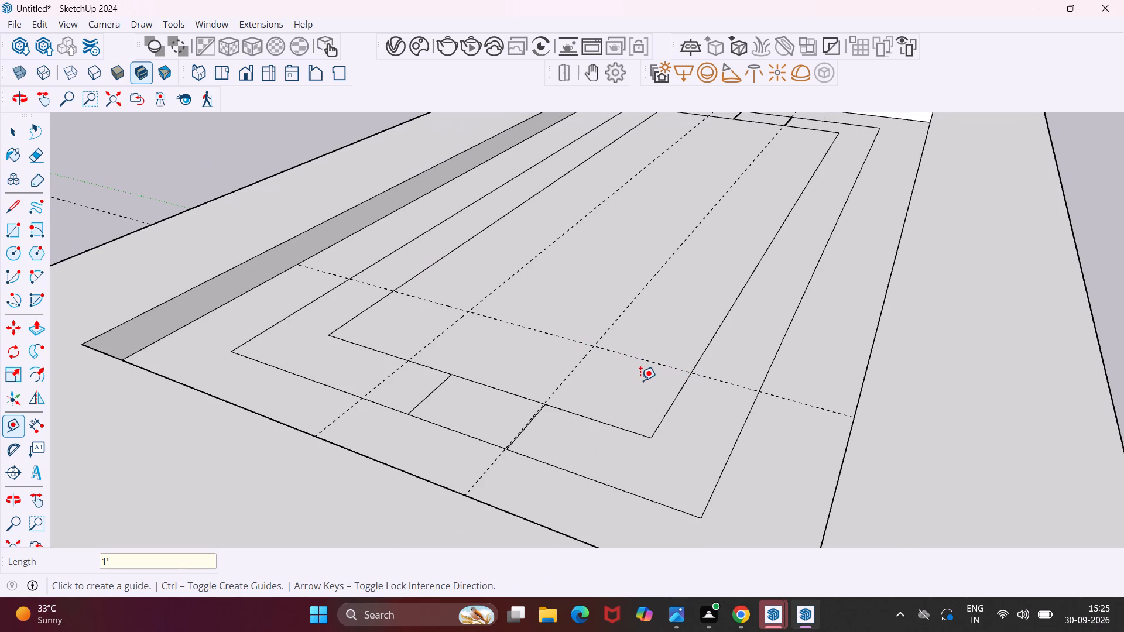
click(599, 425)
key(Escape)
click(813, 135)
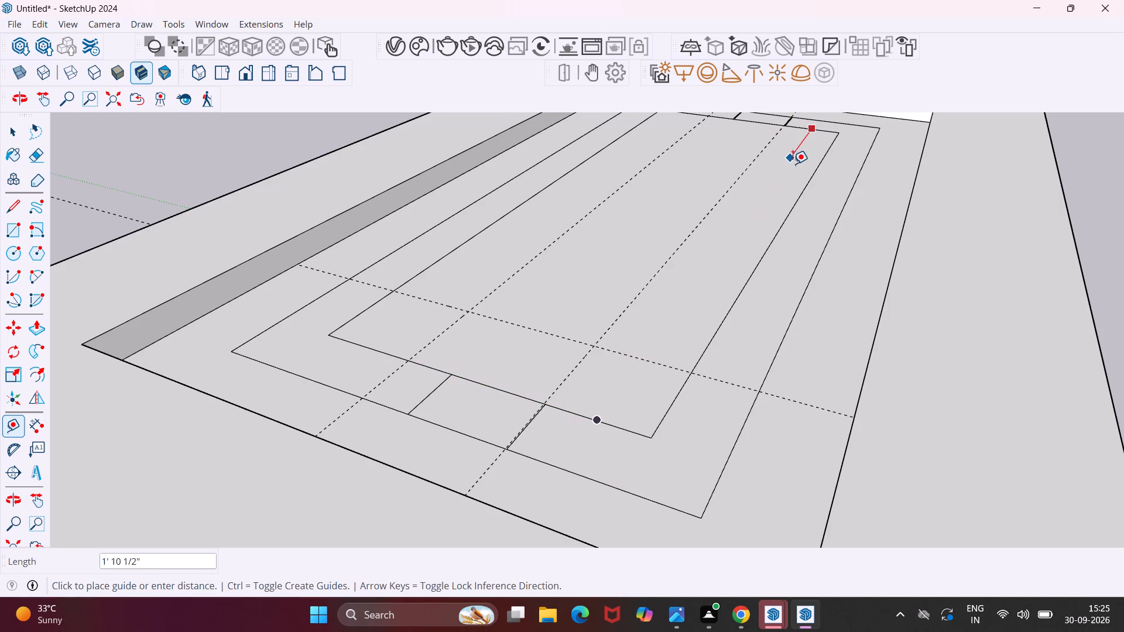
key(Escape)
key(space)
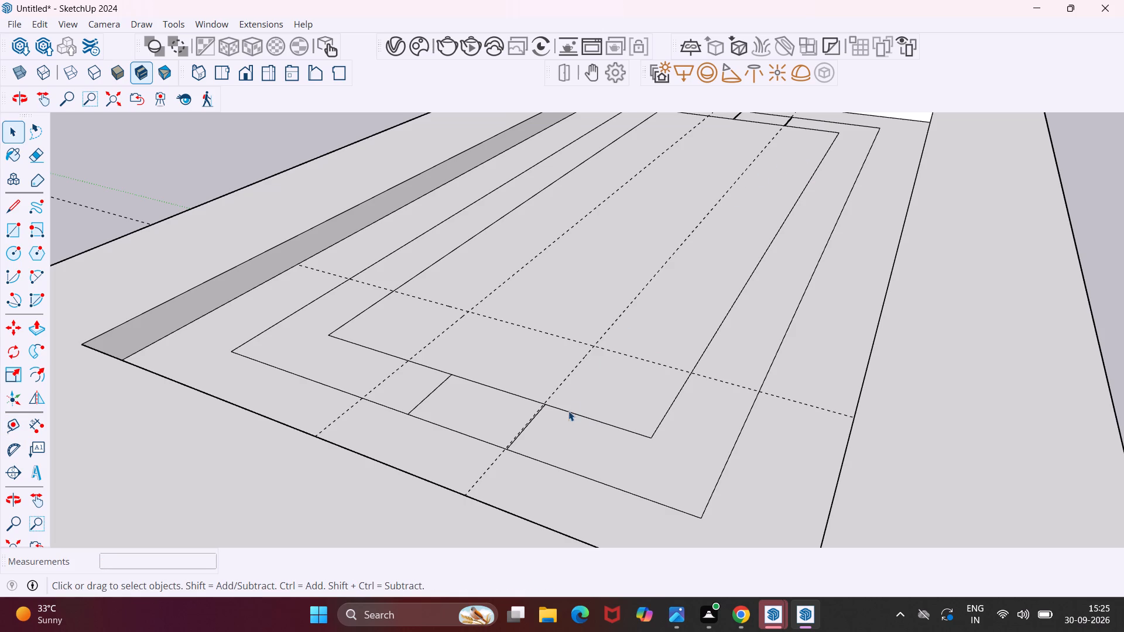
Move the left cross line on the band's front short side outward along the edge, just short of the left lengthwise guide.
scroll(425, 396, up, 4)
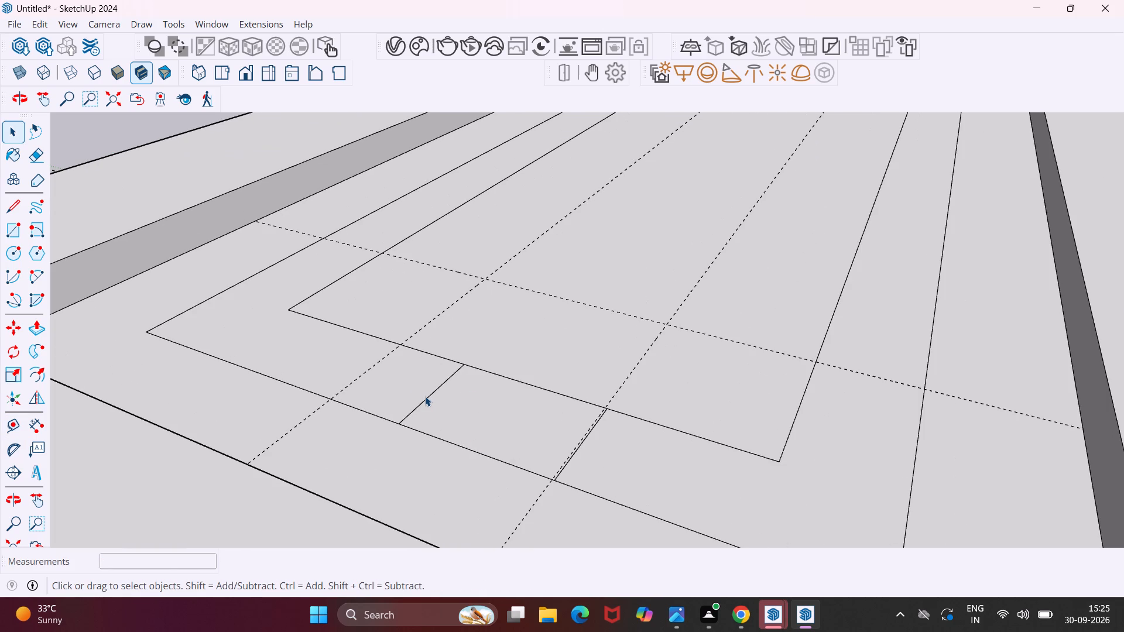
click(425, 396)
click(426, 397)
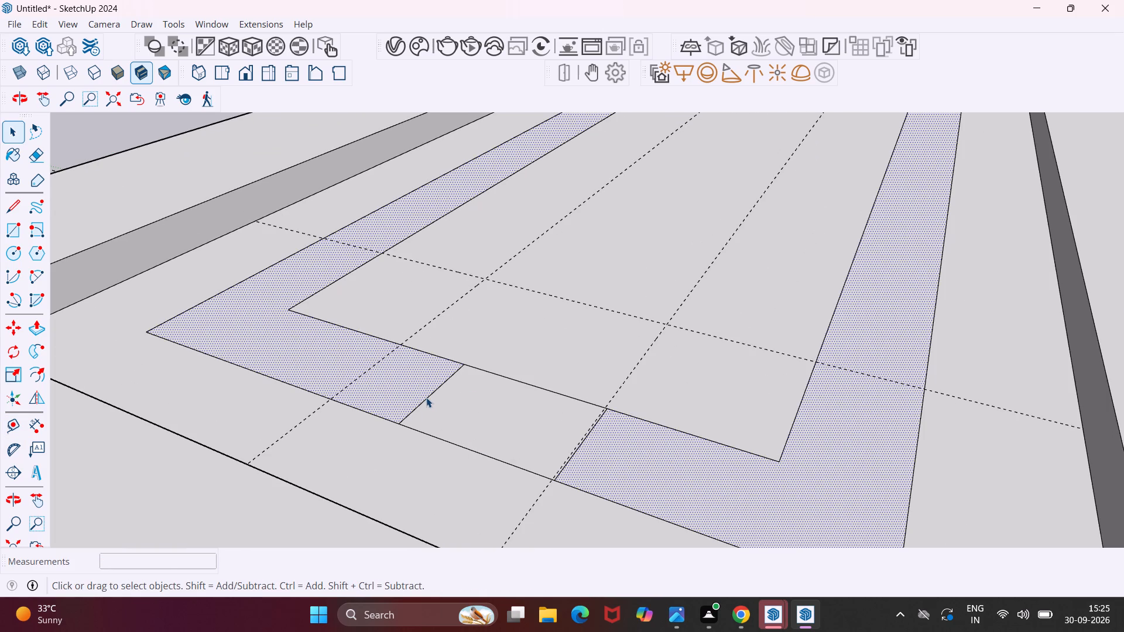
key(m)
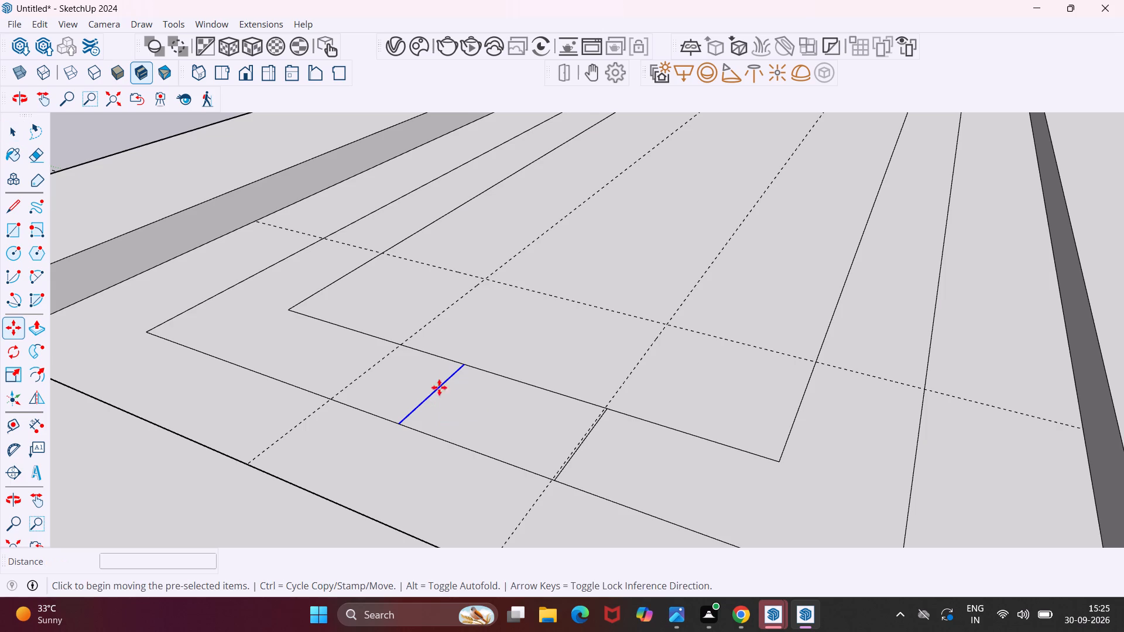
click(460, 365)
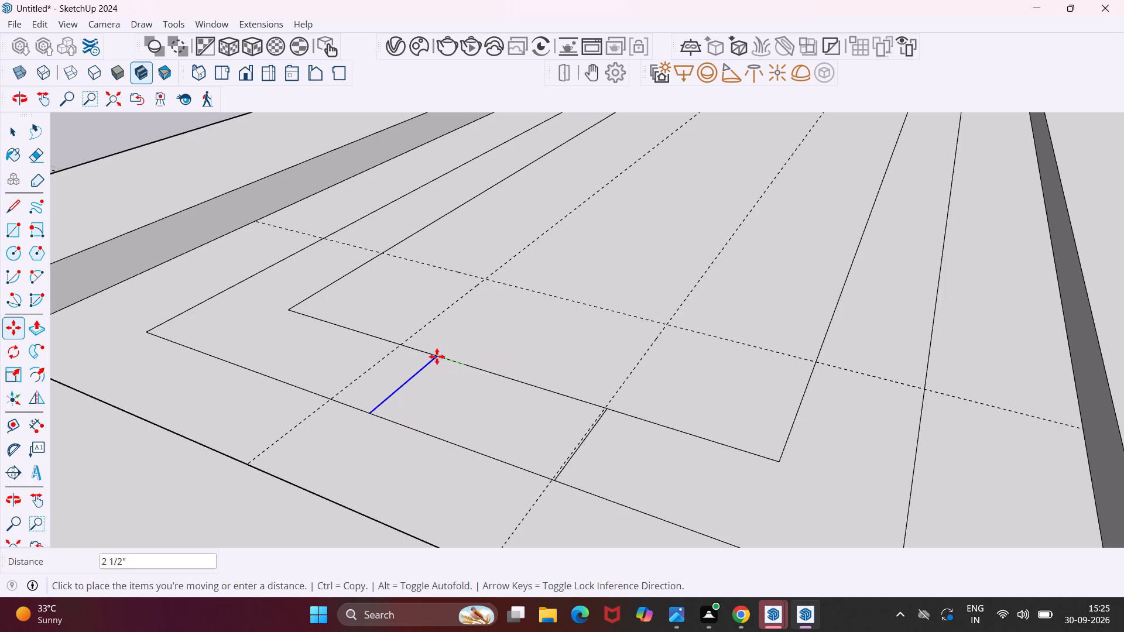
scroll(432, 354, up, 11)
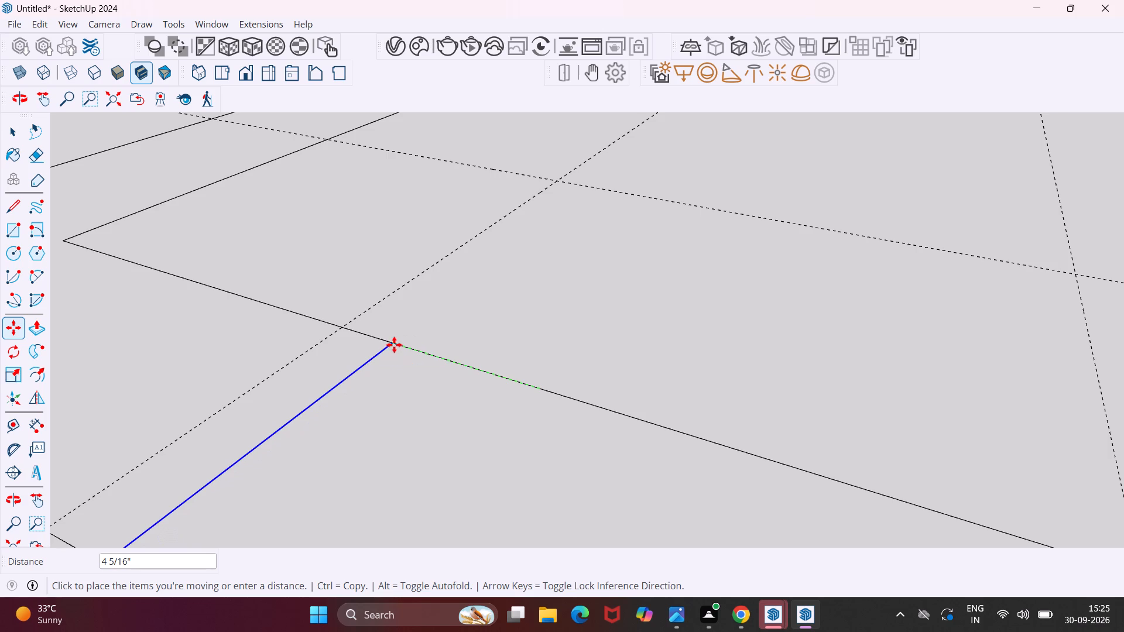
click(414, 351)
scroll(414, 351, down, 7)
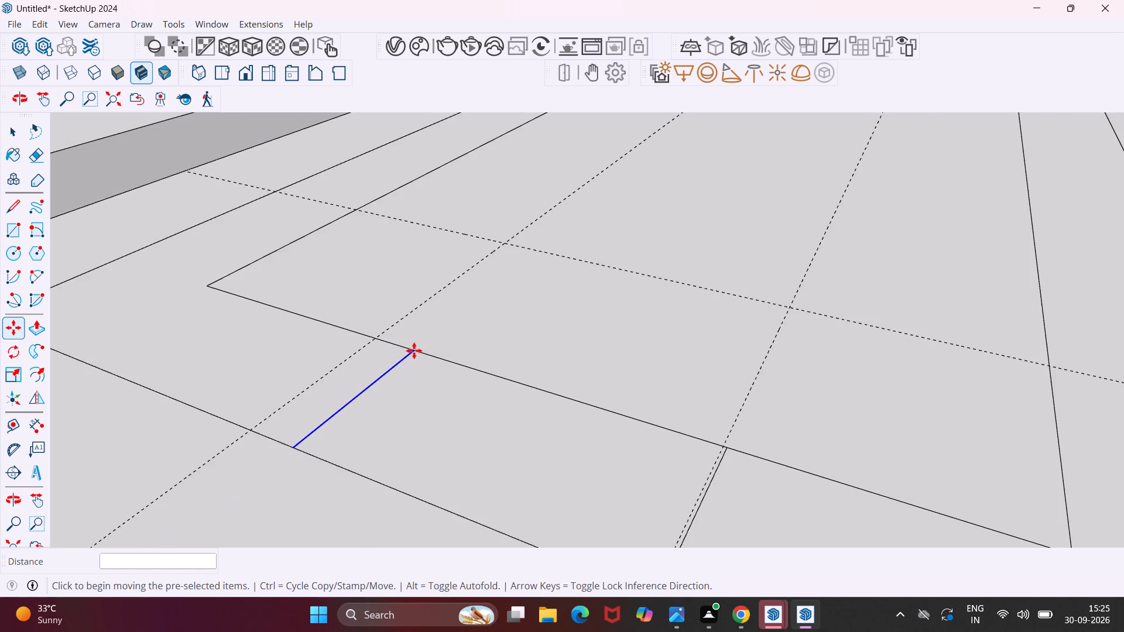
scroll(414, 351, down, 2)
key(Escape)
key(space)
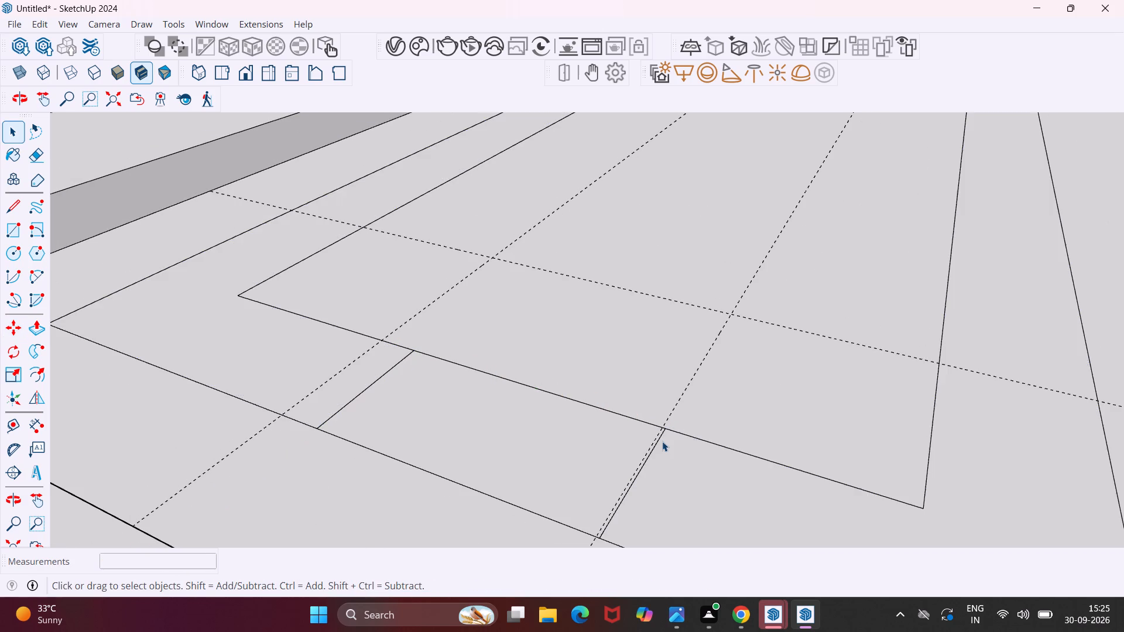
Move the right cross line on the band's front short side about 1 3/8" inward from the right lengthwise guide, towards the other cross line.
scroll(659, 446, up, 9)
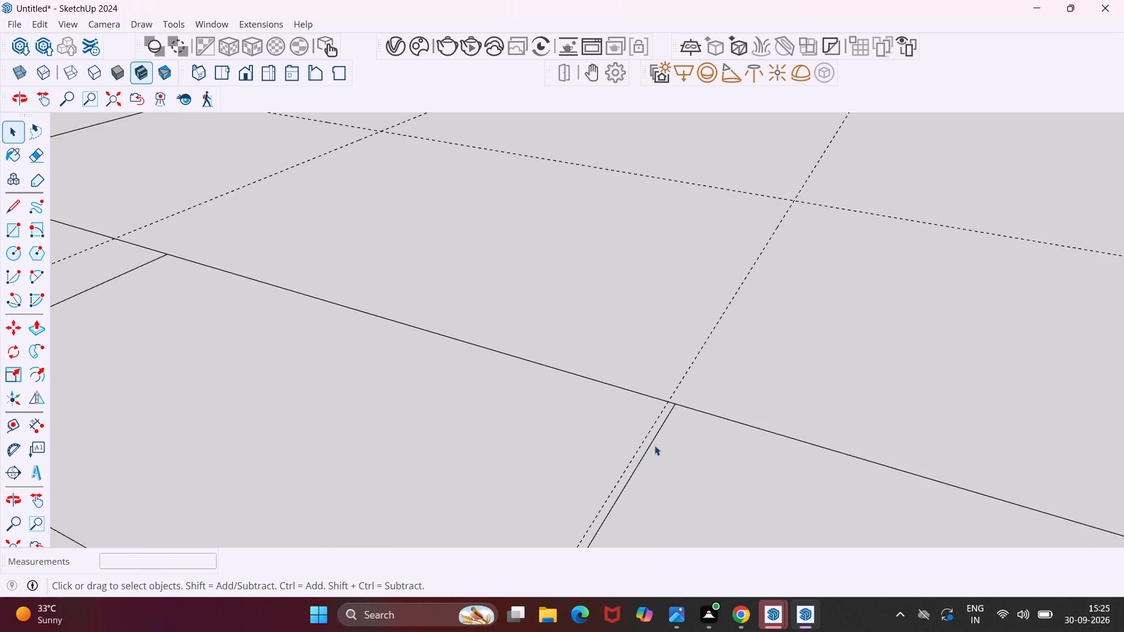
click(652, 442)
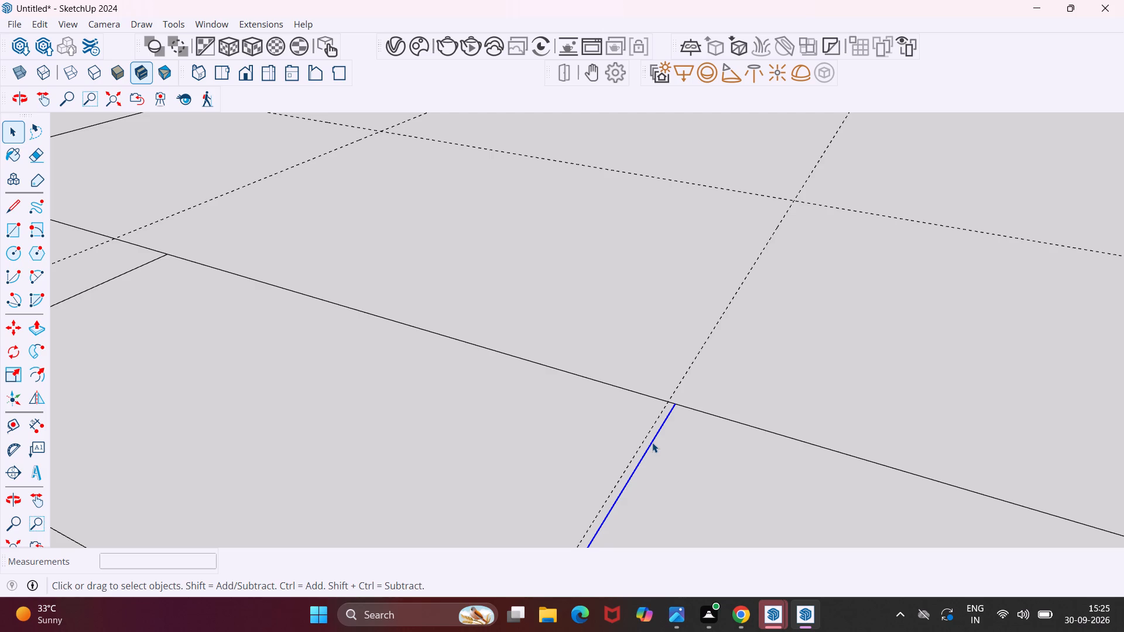
key(m)
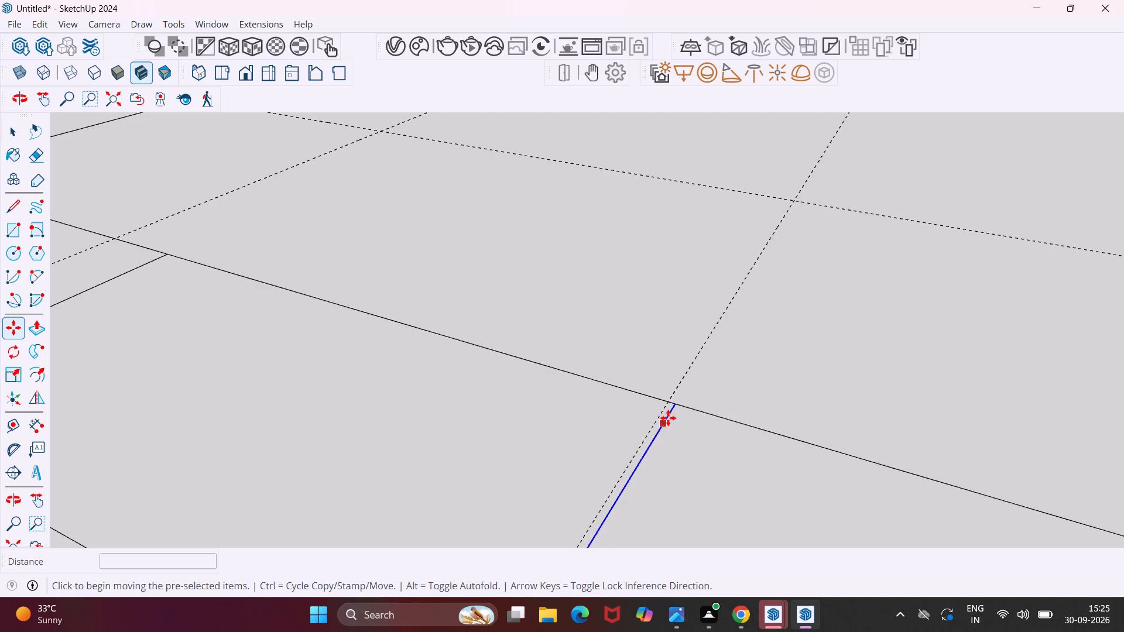
click(674, 405)
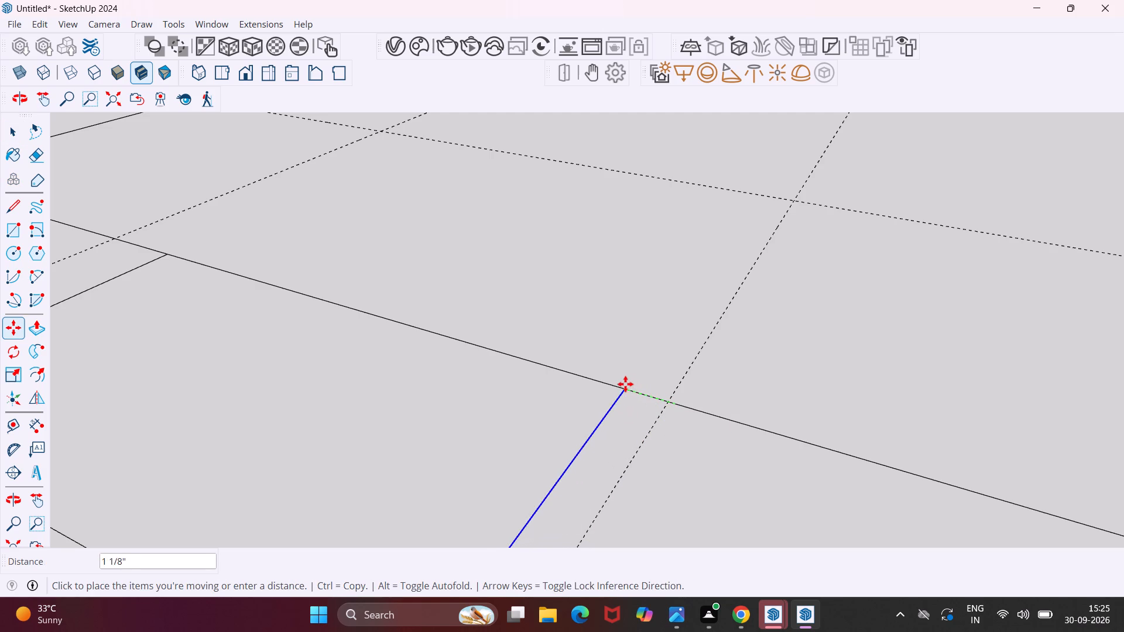
scroll(618, 382, down, 5)
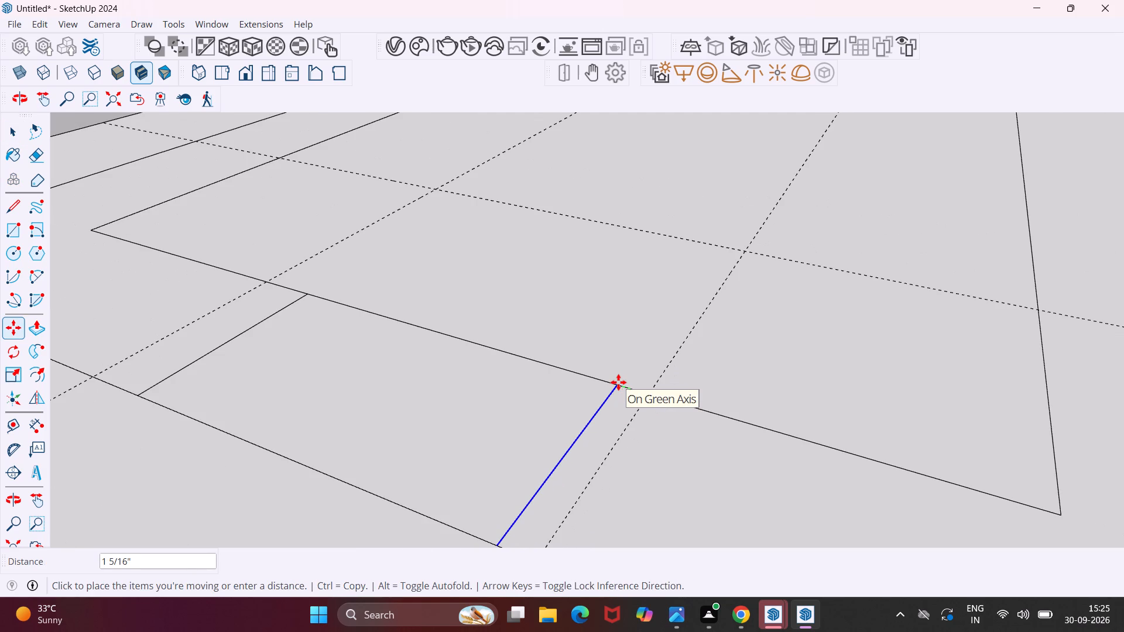
click(616, 381)
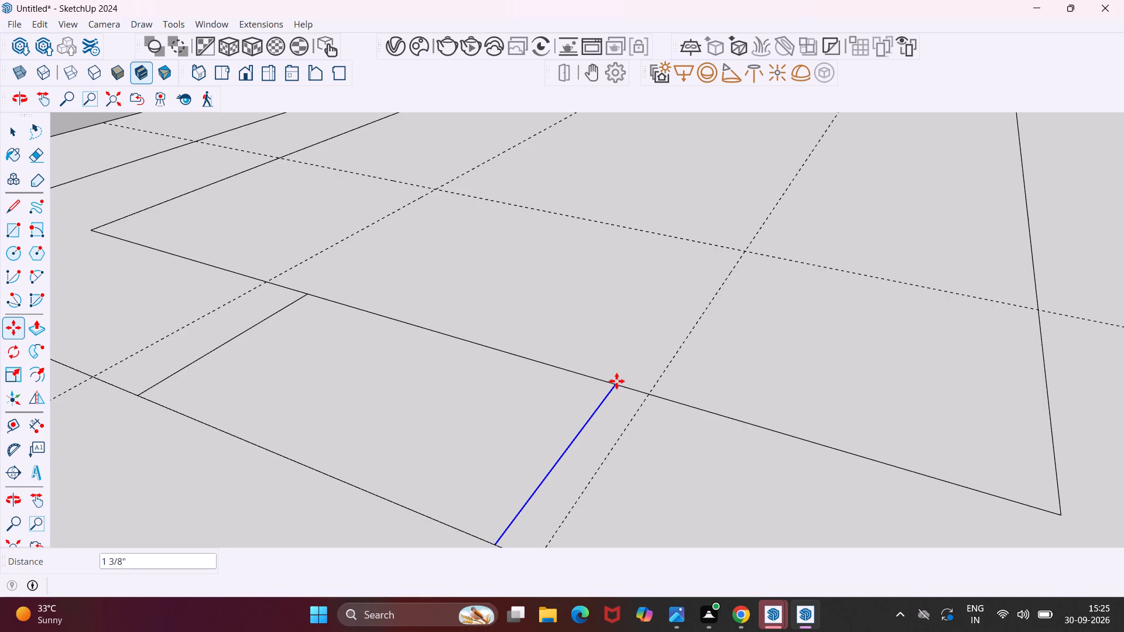
scroll(625, 325, down, 6)
scroll(727, 208, down, 9)
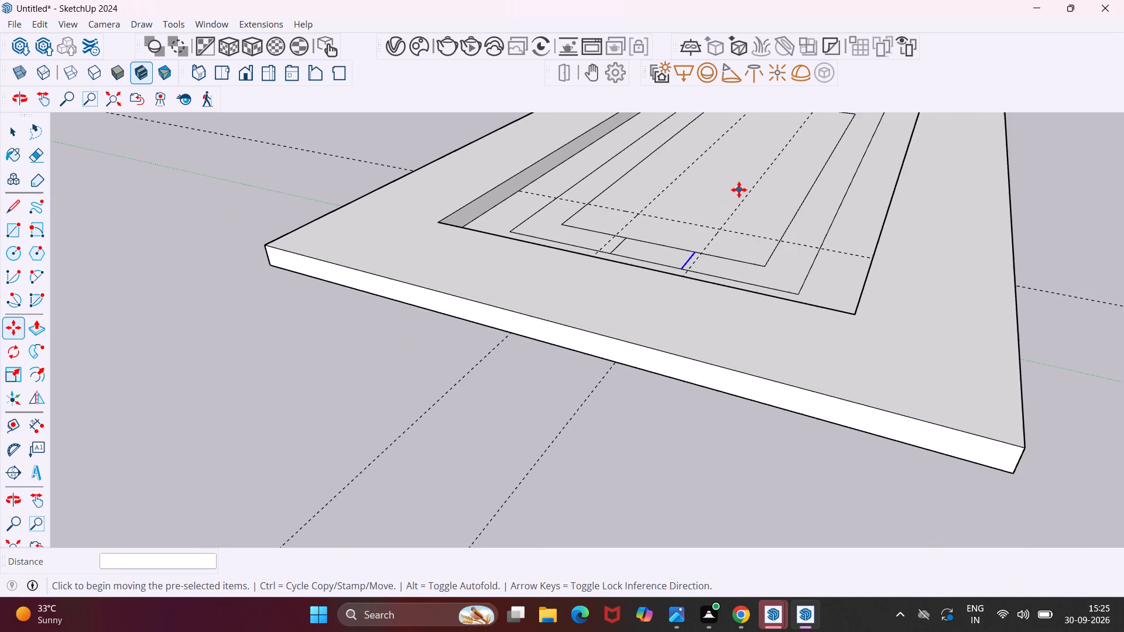
key(Escape)
key(space)
On the band's opposite short side, move the left cross line about 4 1/8" along the edge towards the left lengthwise guide.
middle_drag(796, 175, 716, 270)
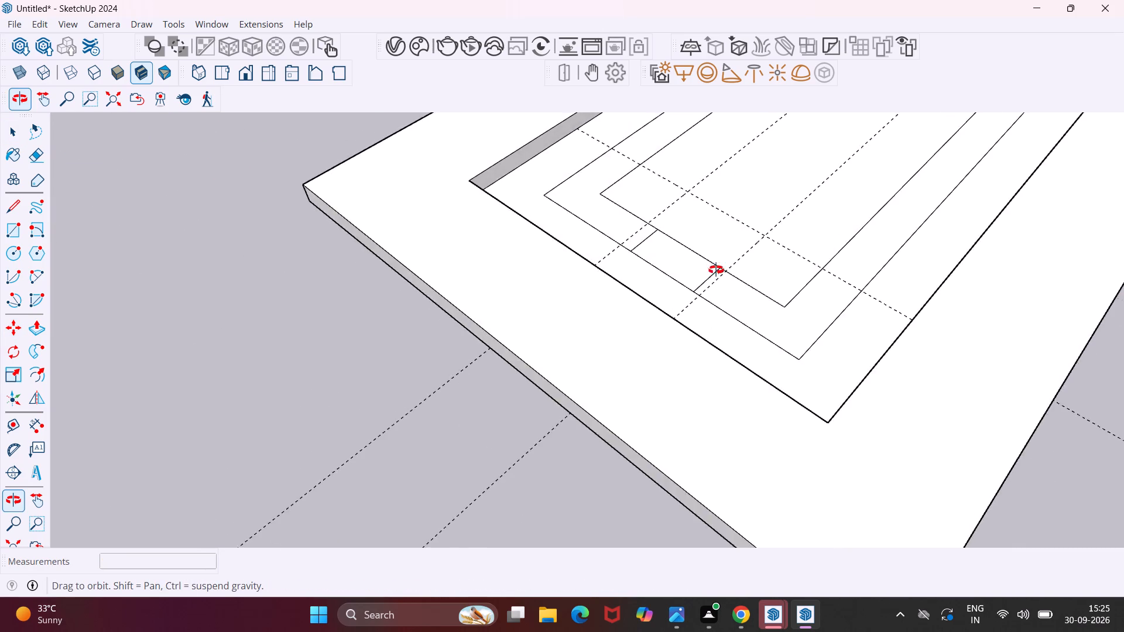
middle_drag(716, 270, 467, 307)
scroll(597, 263, down, 6)
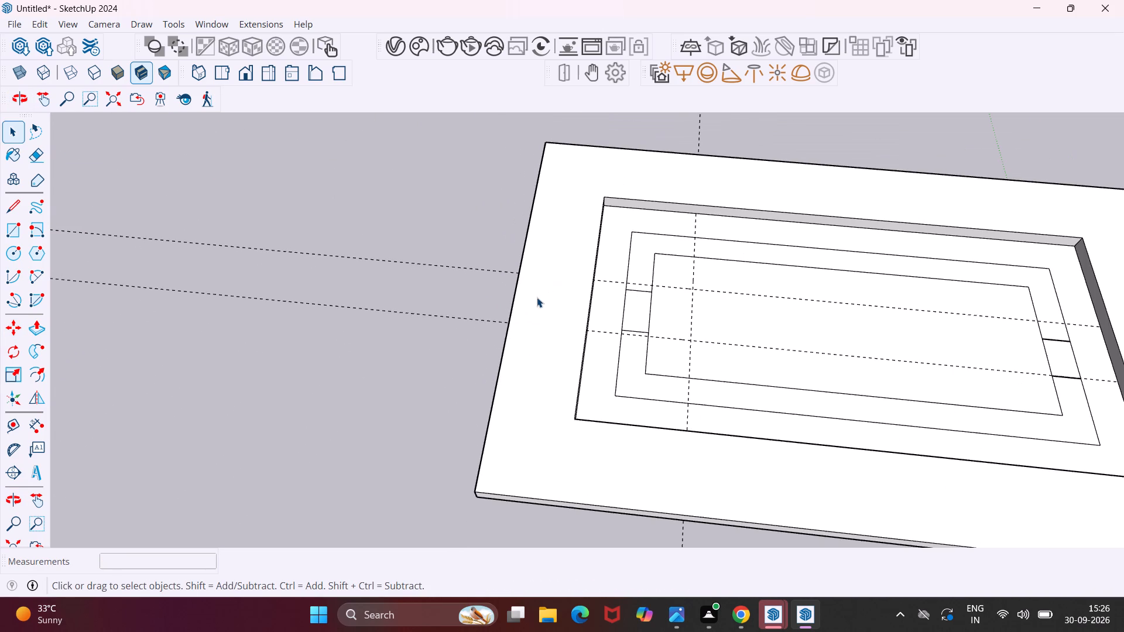
middle_drag(1067, 353, 1014, 356)
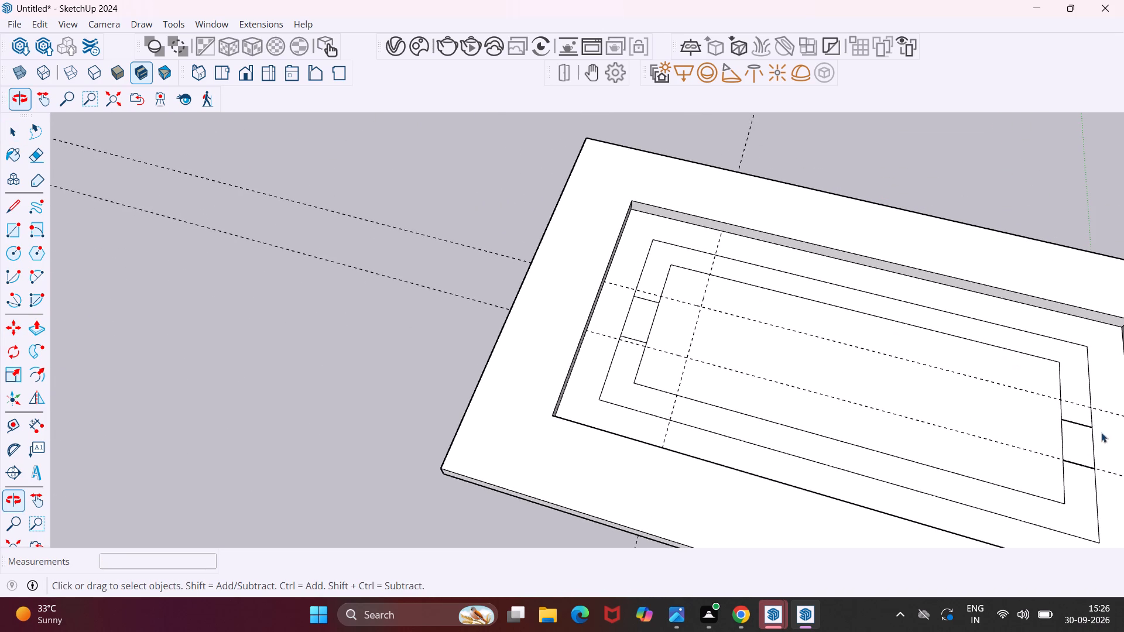
scroll(1111, 452, up, 16)
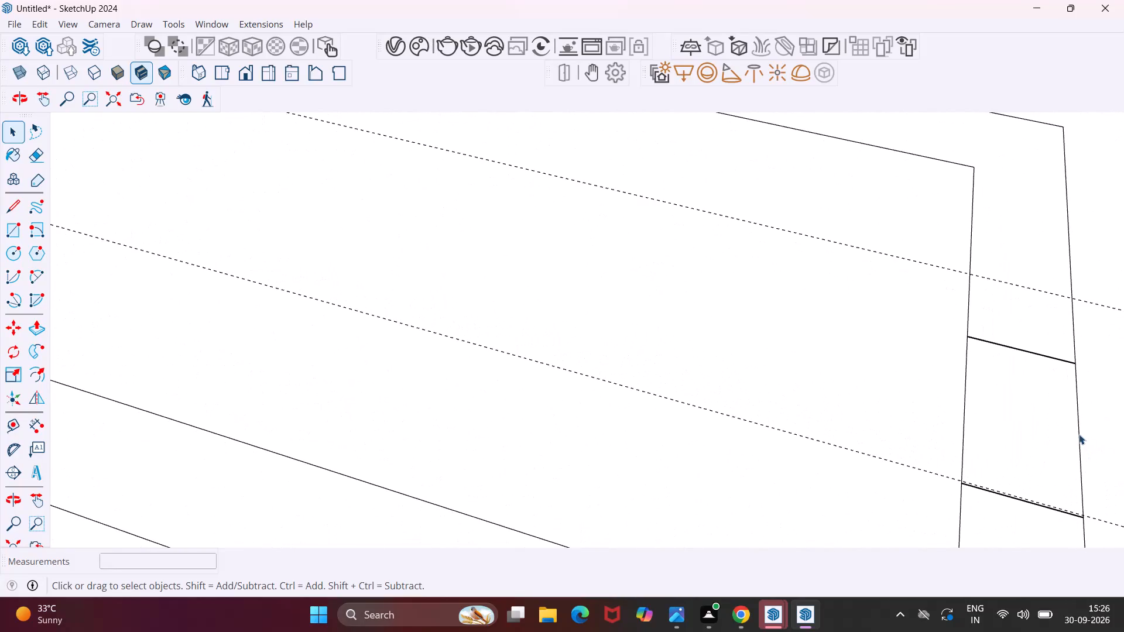
click(1047, 355)
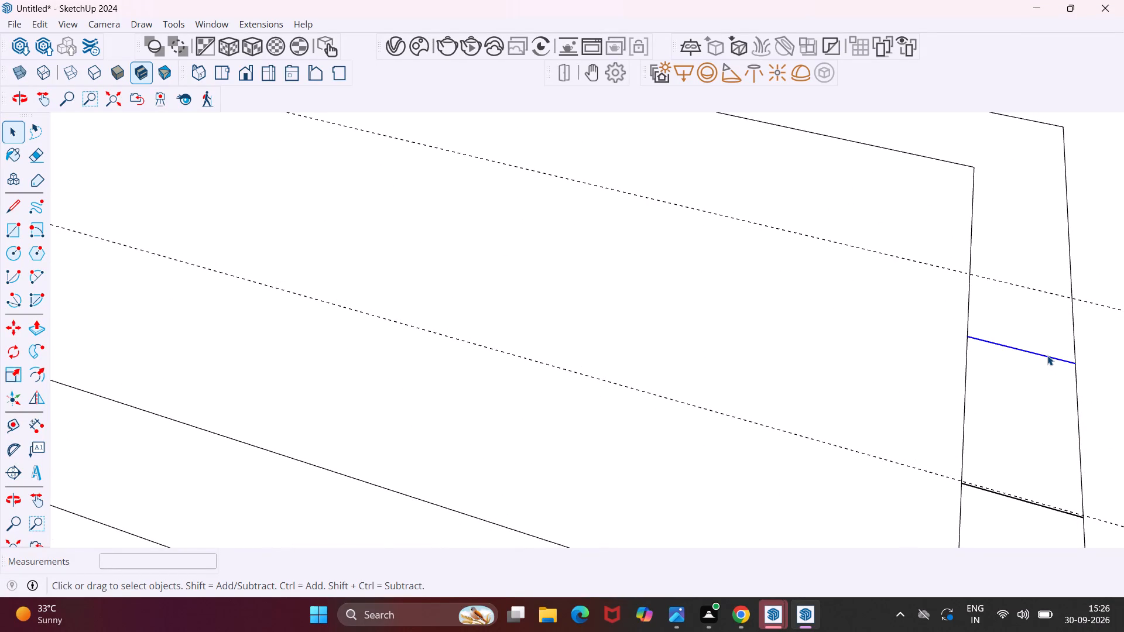
key(m)
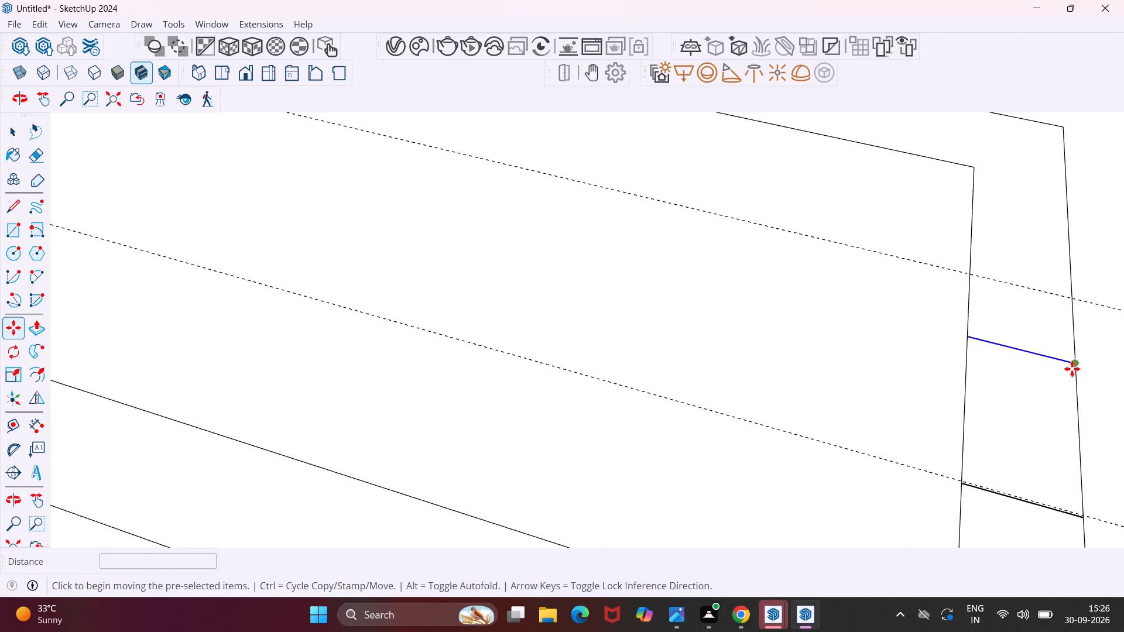
click(1077, 363)
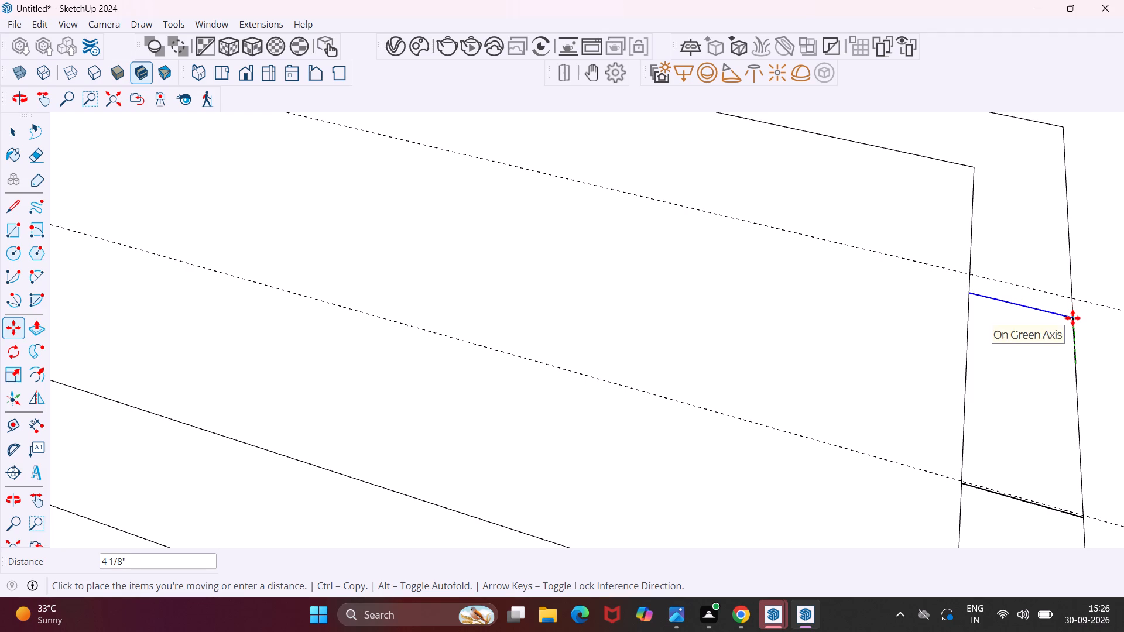
click(1072, 318)
key(Escape)
key(space)
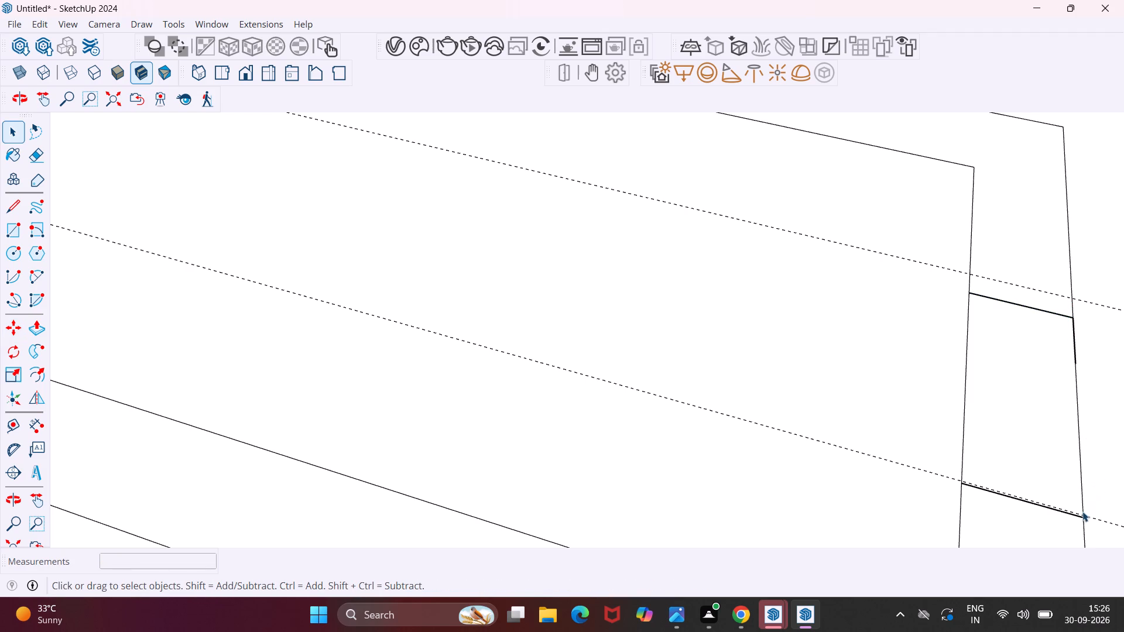
Move the other cross line on that far short side about 1 5/8" inward, away from the right lengthwise guide.
scroll(1082, 513, up, 10)
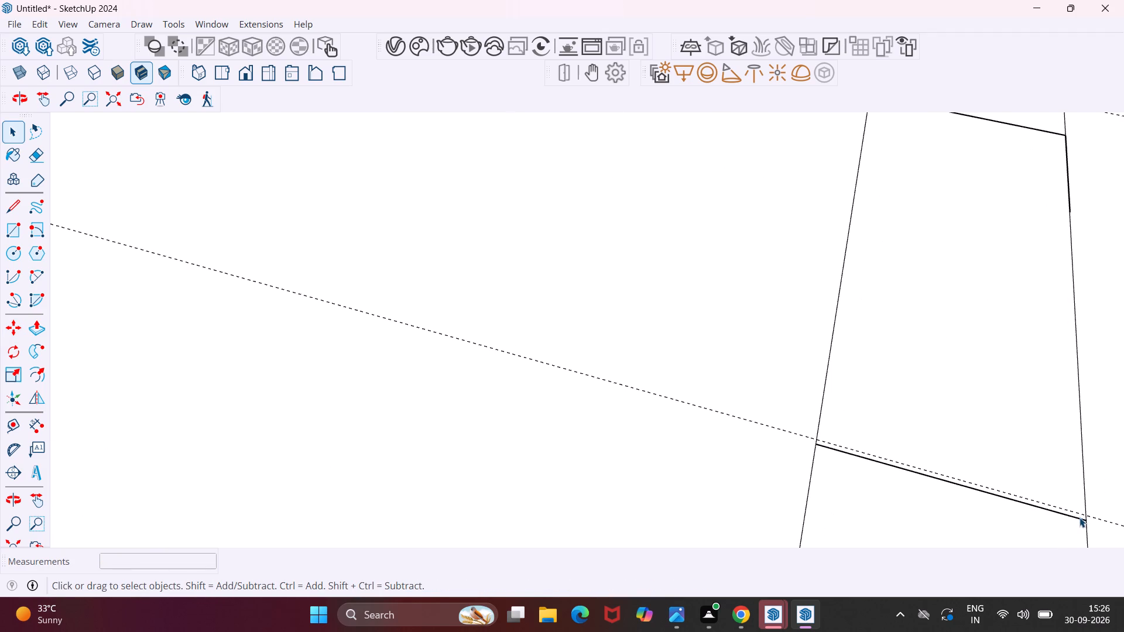
click(1080, 517)
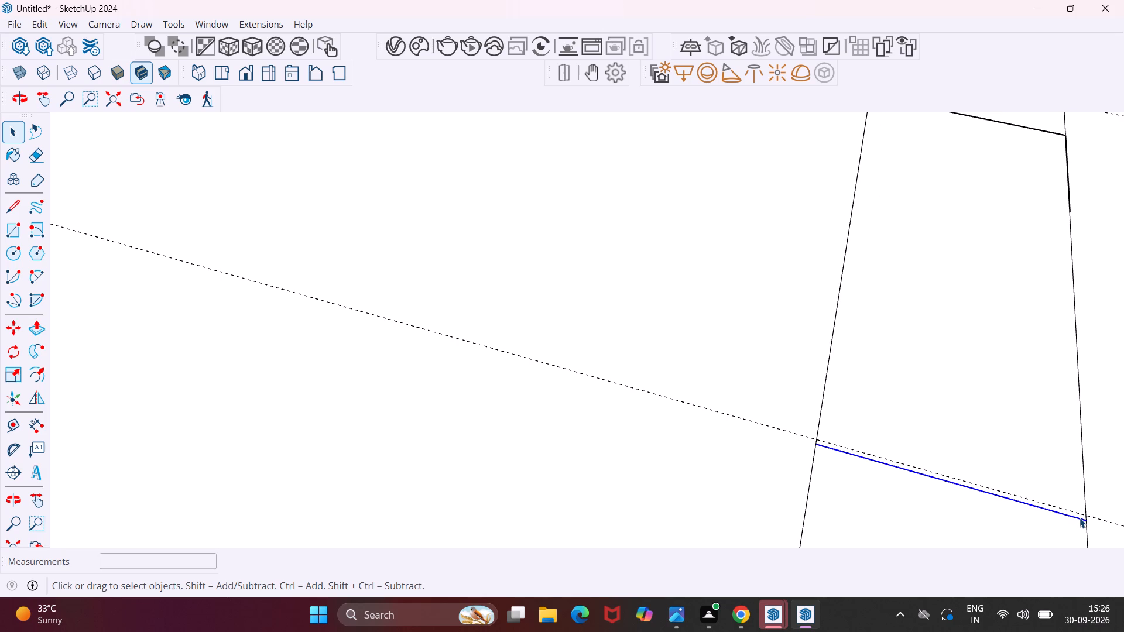
key(m)
click(1083, 520)
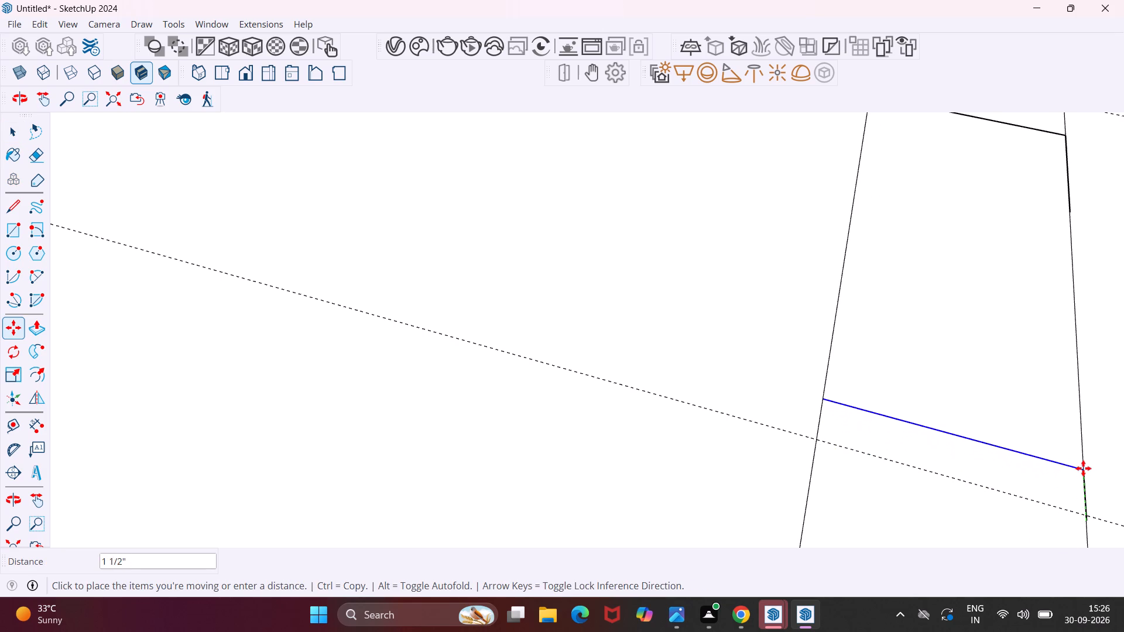
click(1083, 468)
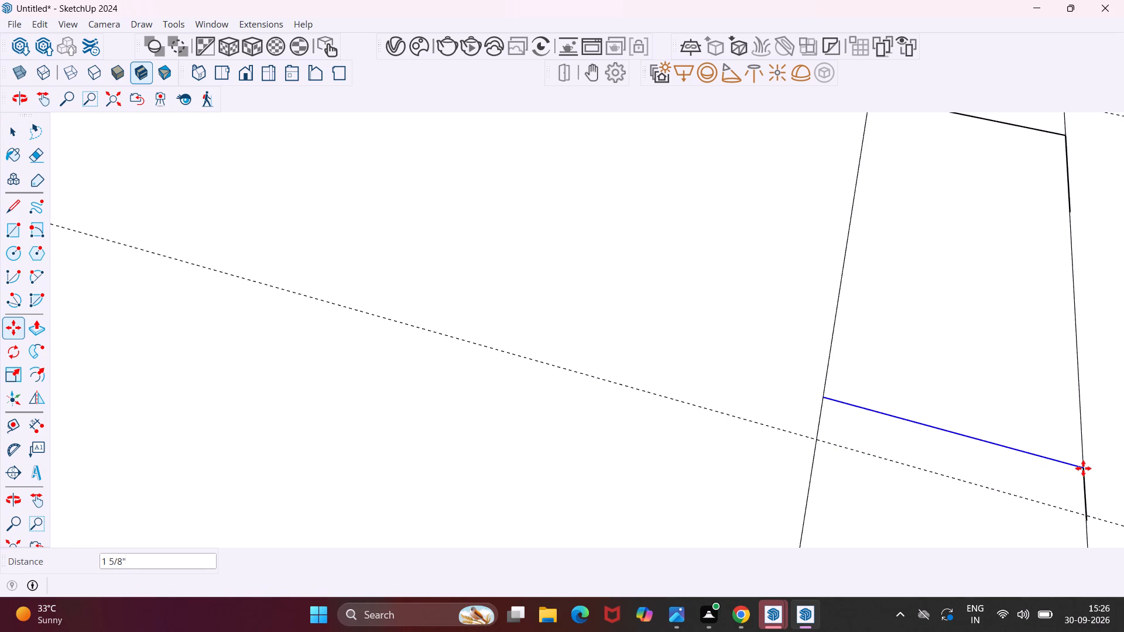
key(Escape)
key(space)
Place a guide line 1' inward from the far short side of the innermost ceiling rectangle.
scroll(864, 365, down, 14)
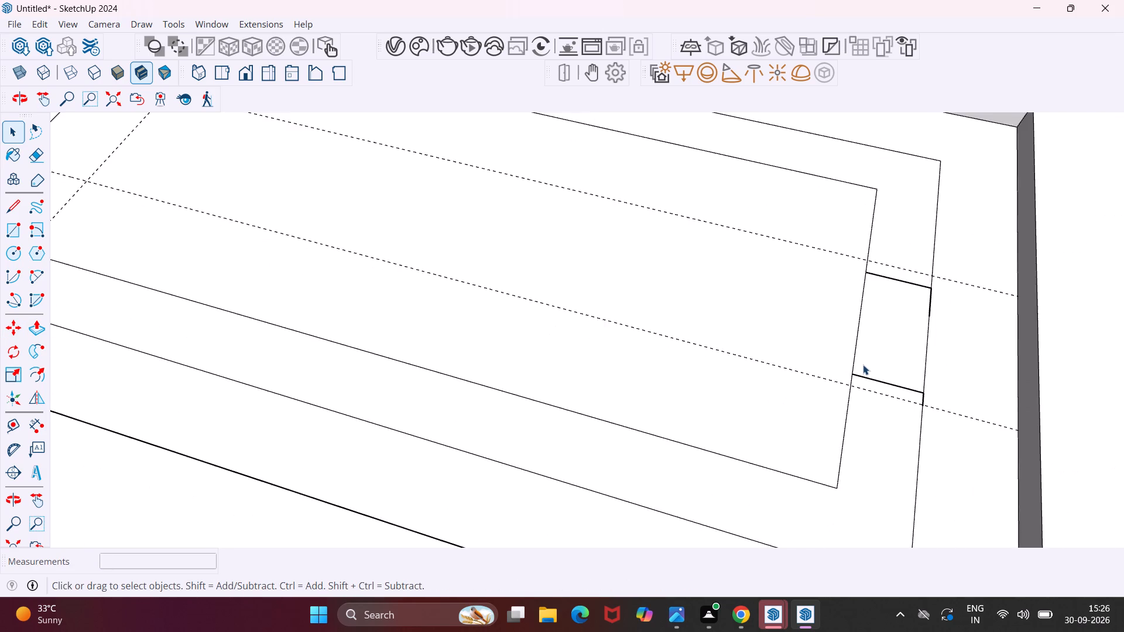
scroll(863, 365, down, 4)
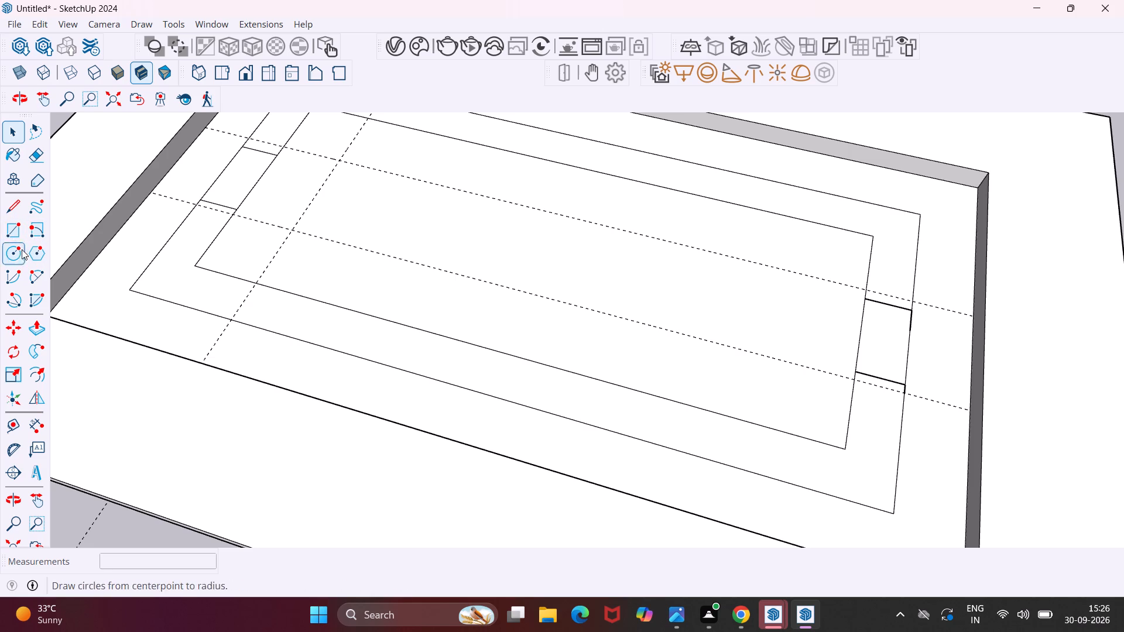
click(18, 420)
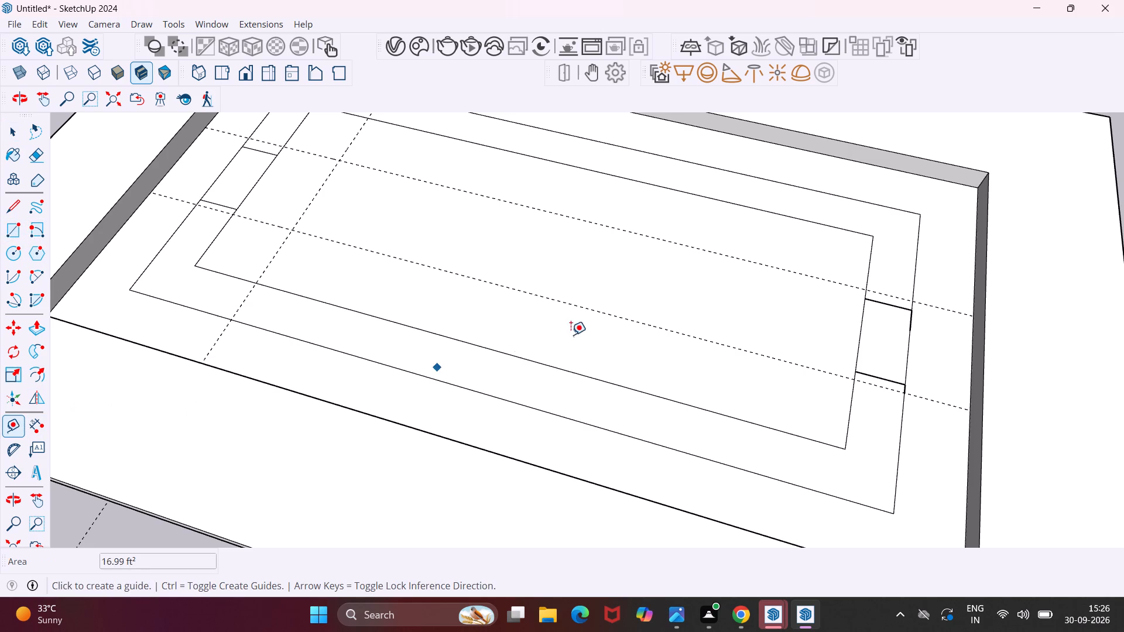
click(849, 413)
text(1')
key(Return)
key(Escape)
key(space)
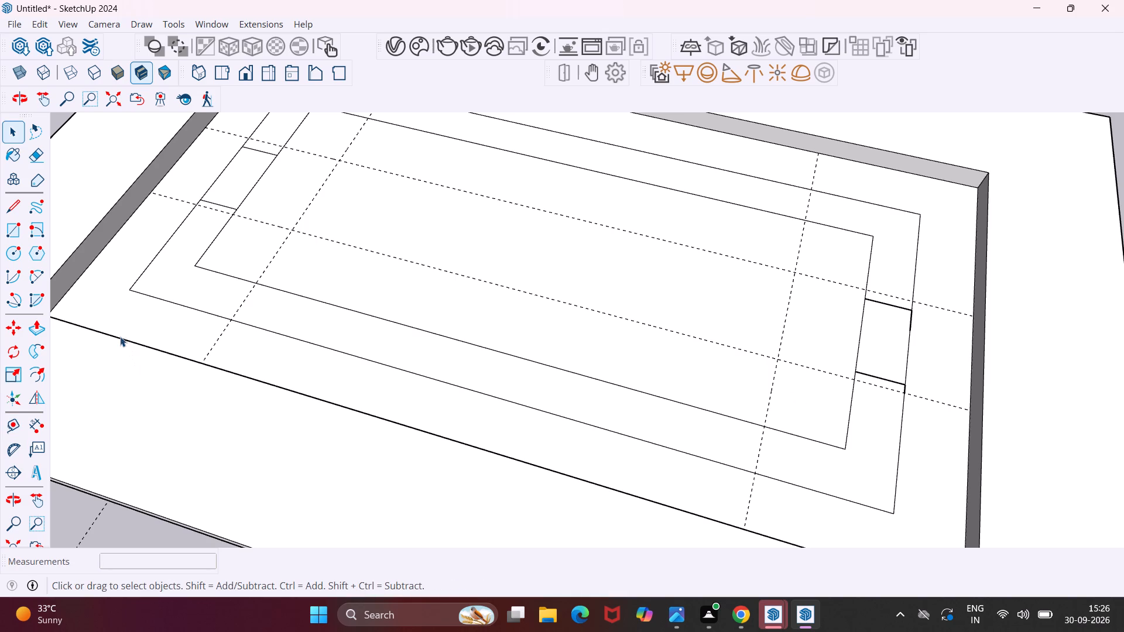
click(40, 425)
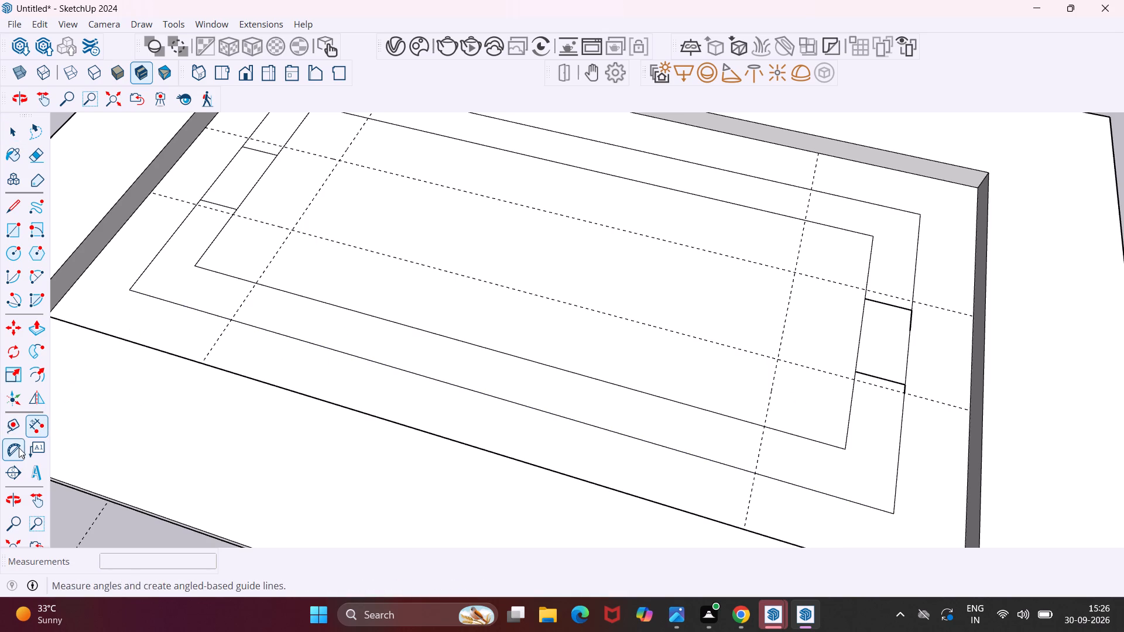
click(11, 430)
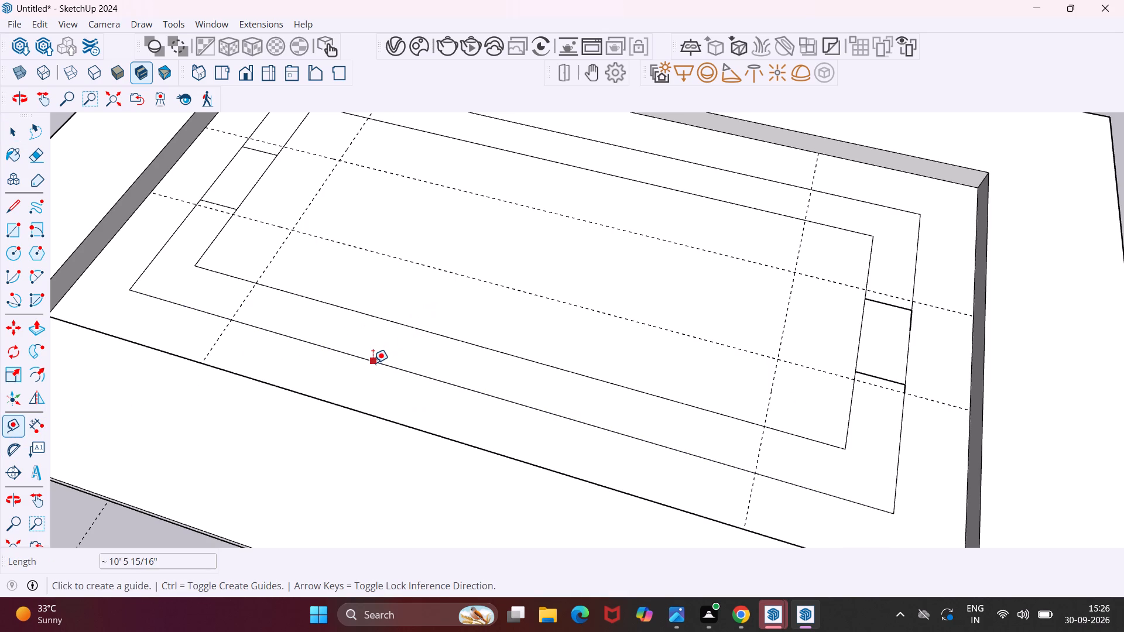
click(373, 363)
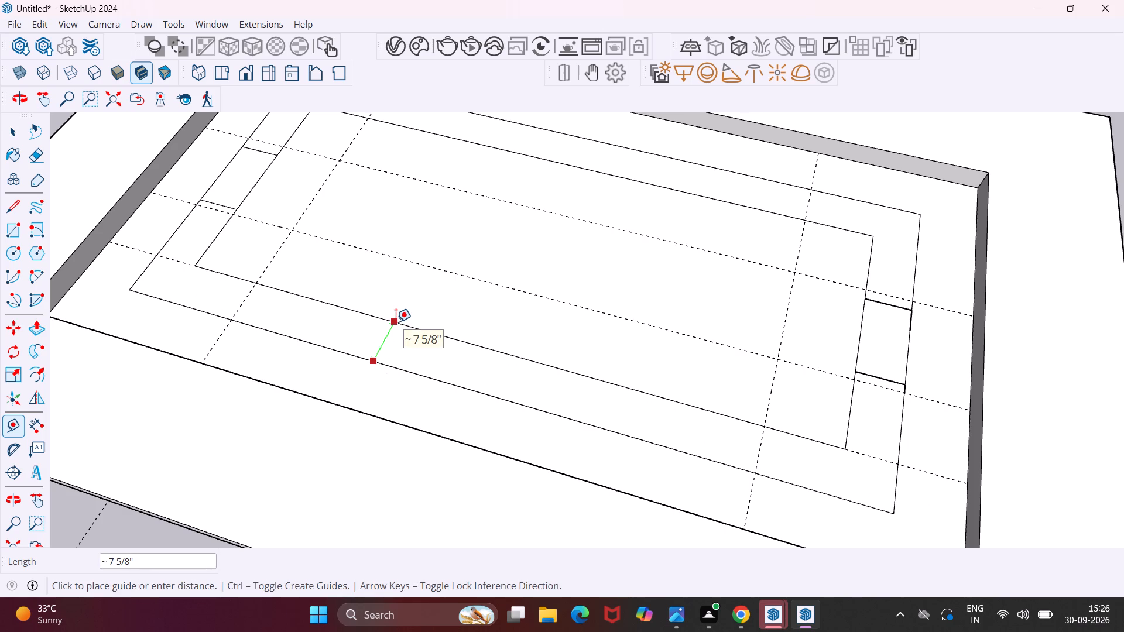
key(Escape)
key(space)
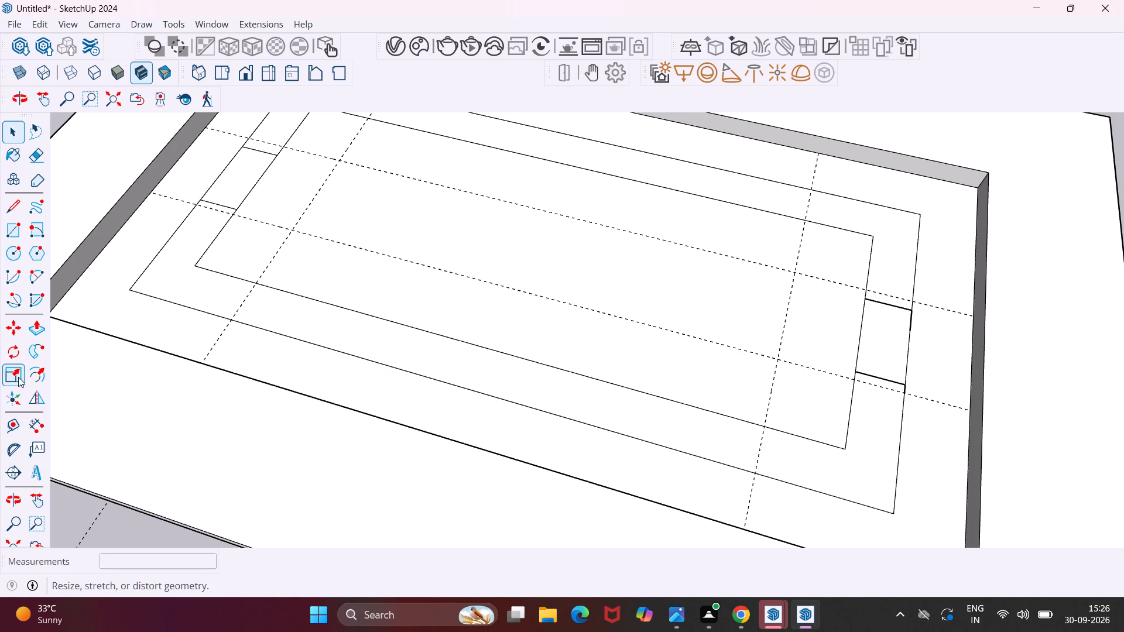
Draw a 2-point arc across the innermost rectangle's near-left corner between the guide intersections, radius about 11 3/8".
click(28, 280)
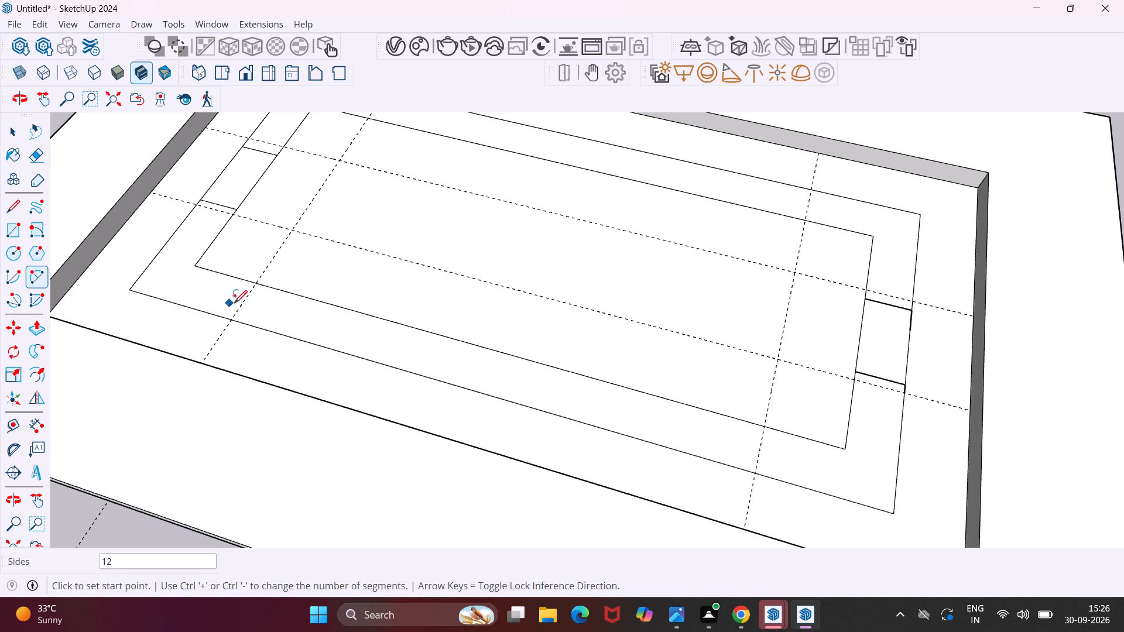
click(255, 284)
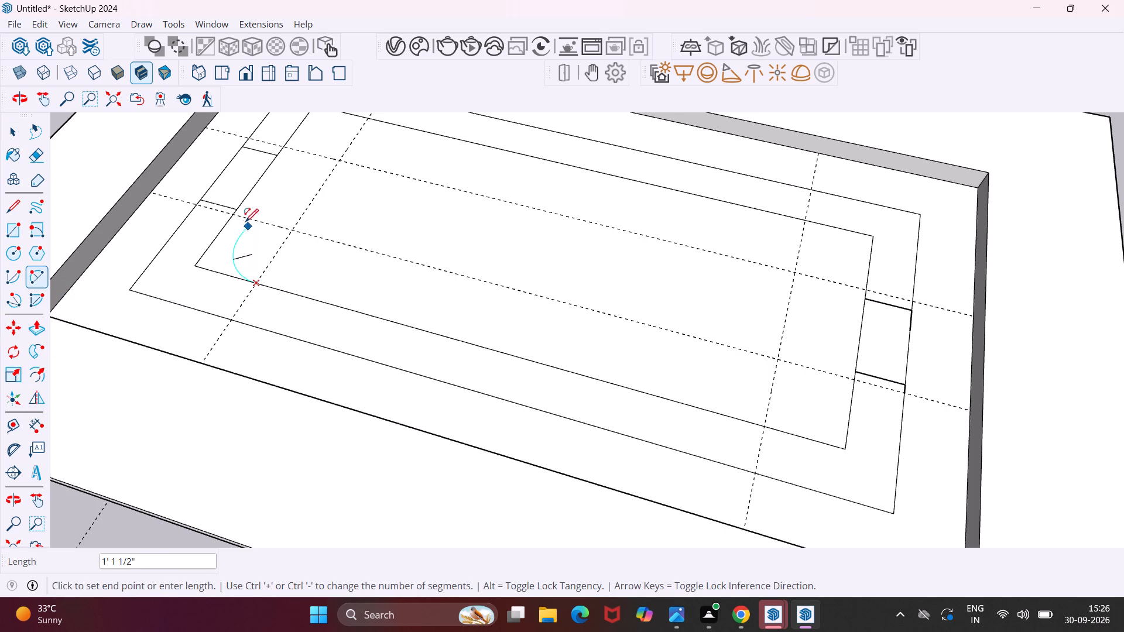
scroll(231, 215, up, 7)
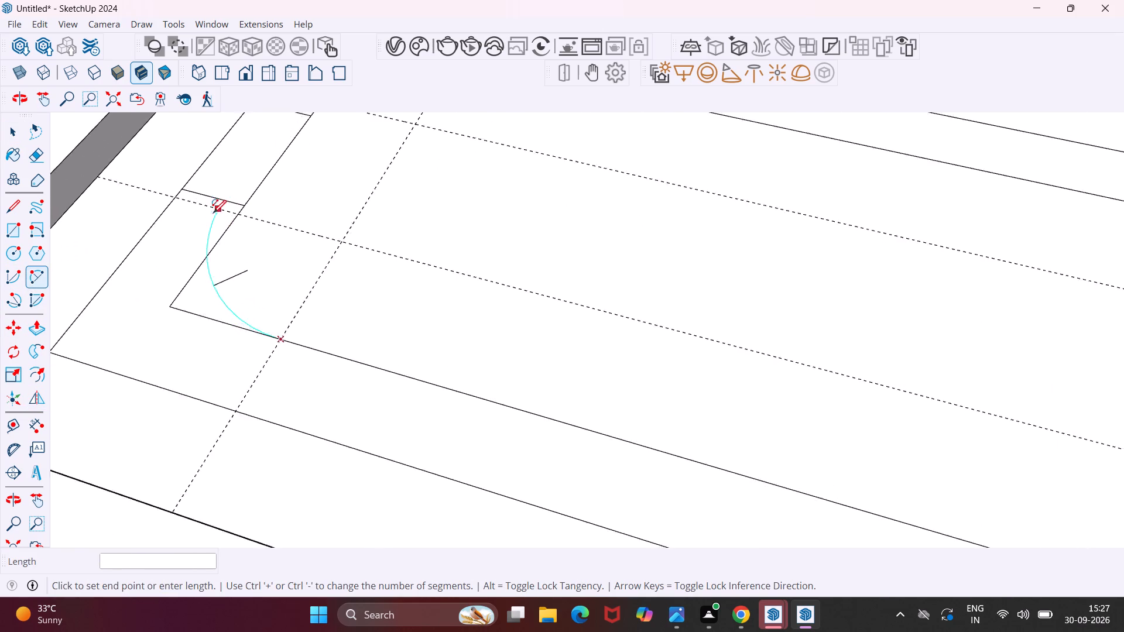
scroll(213, 213, up, 10)
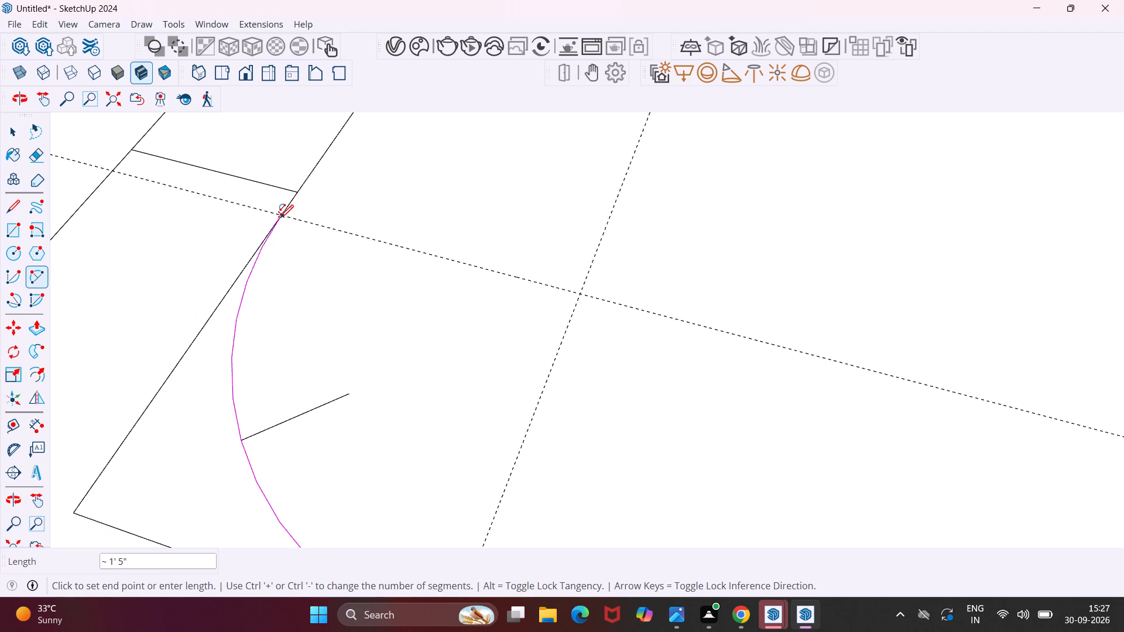
scroll(299, 212, up, 10)
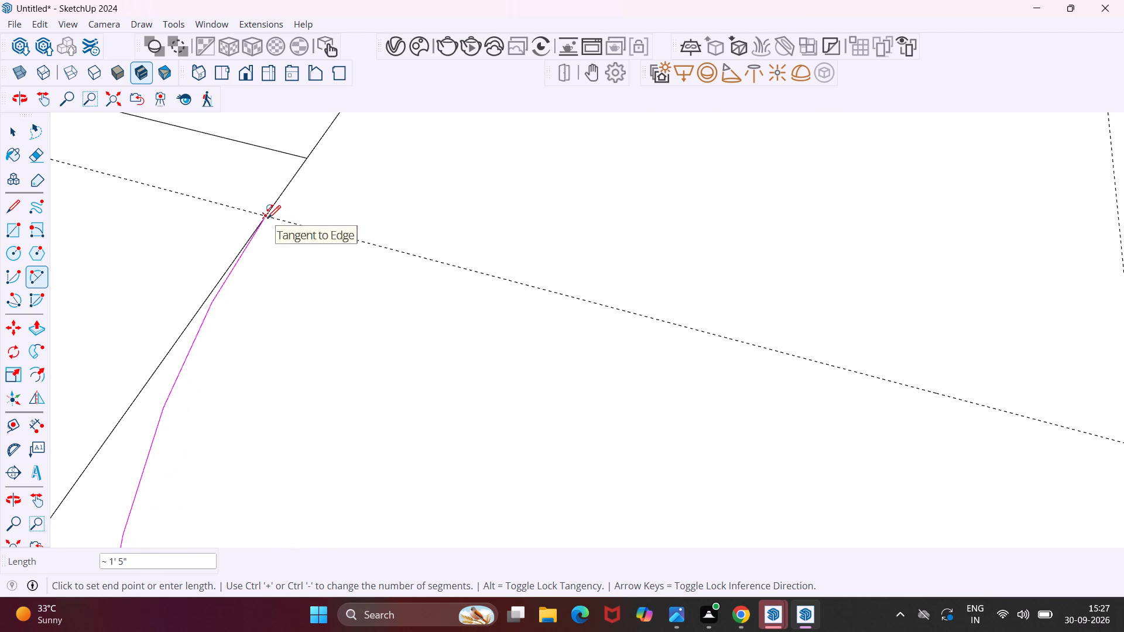
click(264, 217)
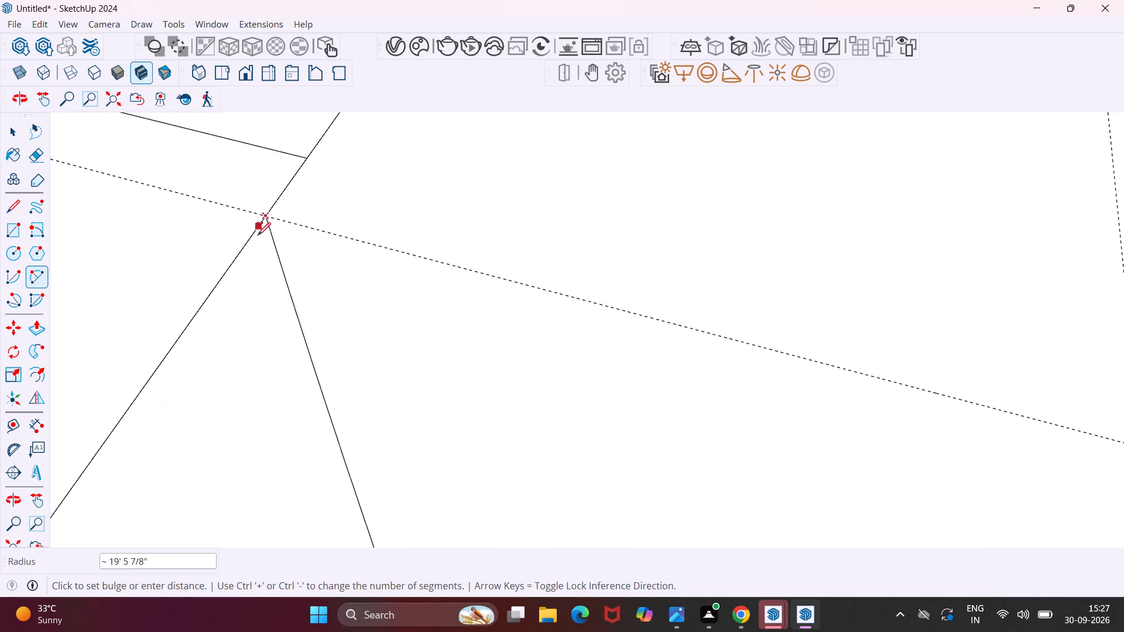
scroll(210, 286, down, 20)
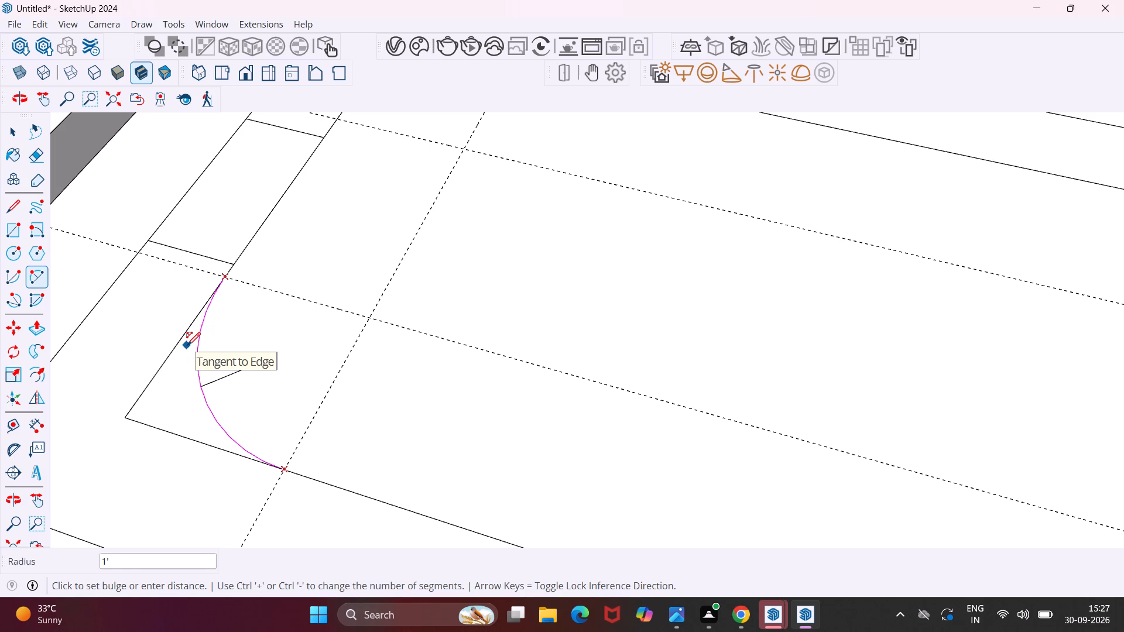
scroll(179, 342, up, 5)
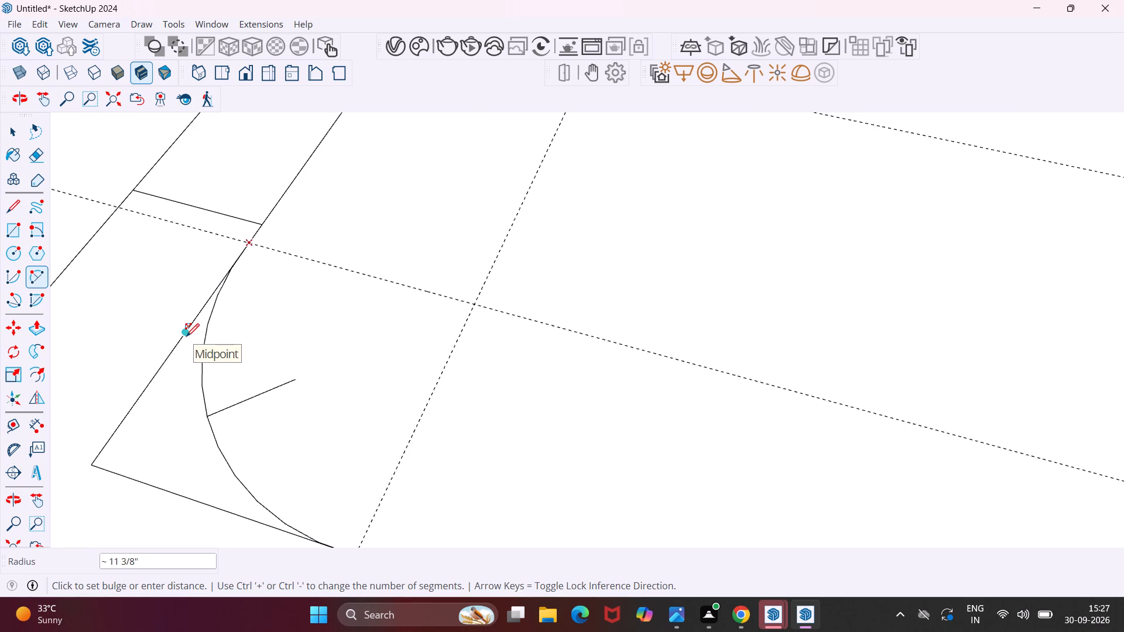
click(186, 336)
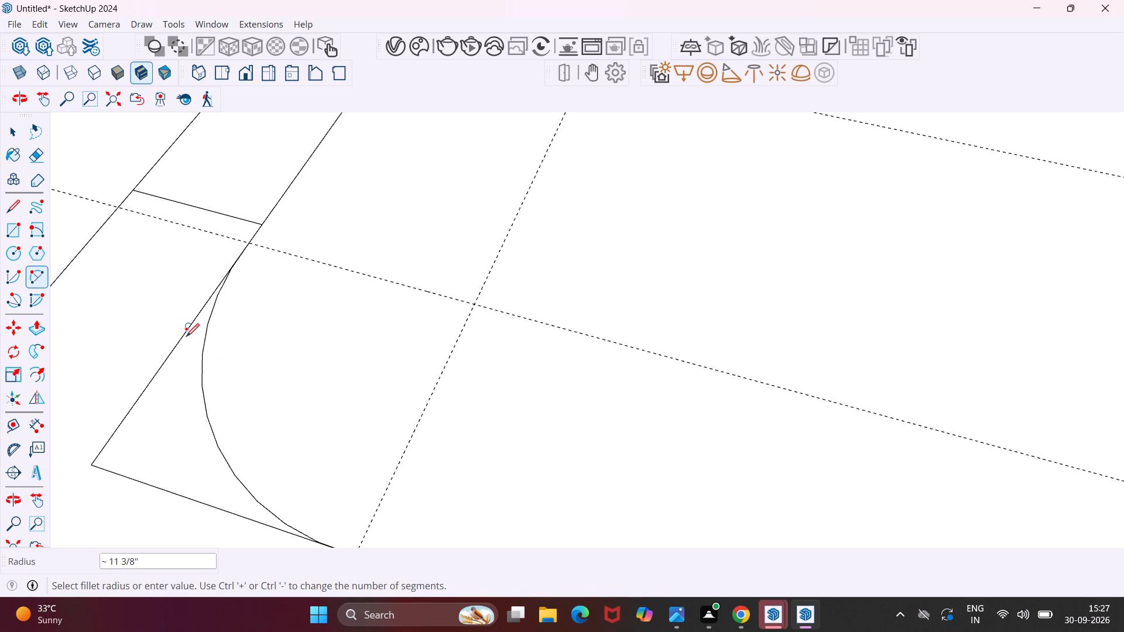
Draw a matching arc at the other end of the same long side, joining the guide intersections with a radius of about 11 3/8".
scroll(181, 296, down, 16)
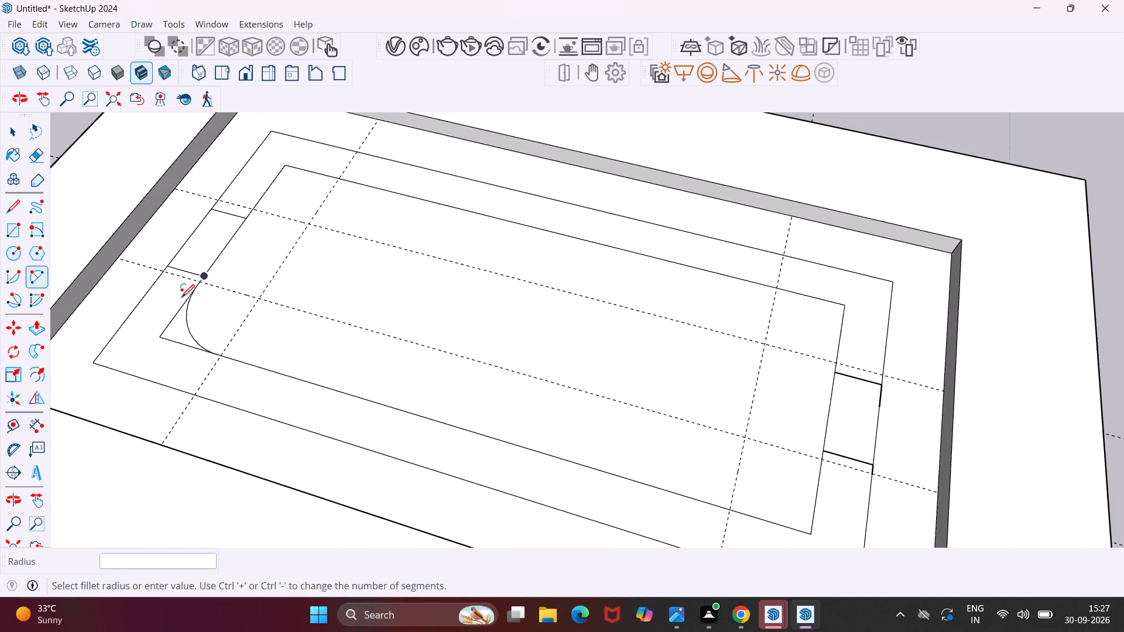
scroll(180, 302, down, 5)
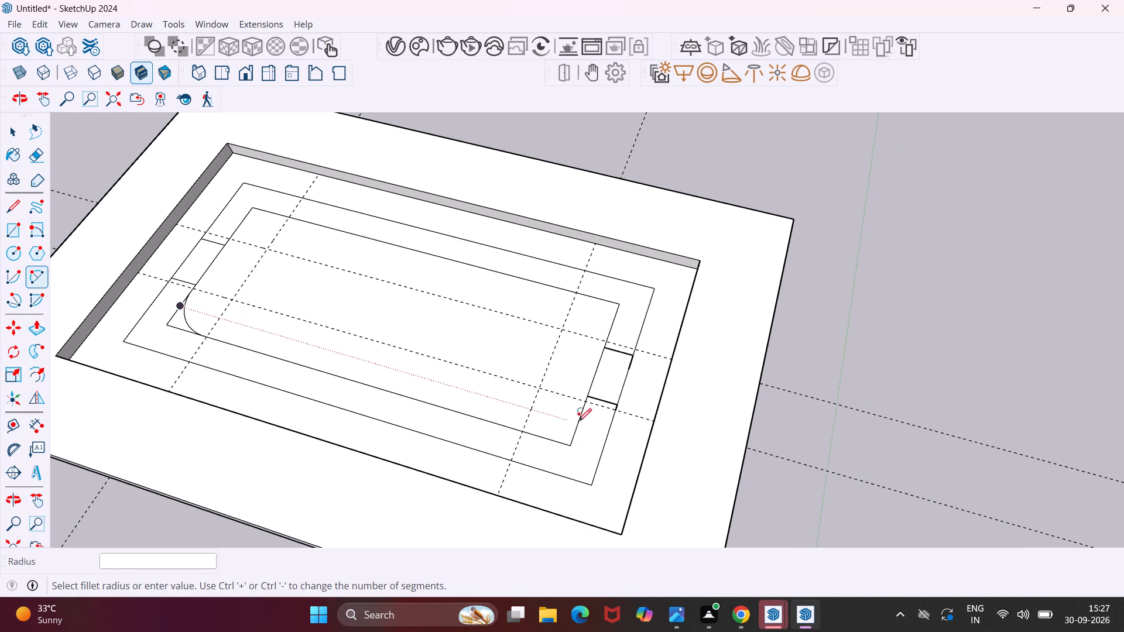
scroll(521, 430, up, 5)
click(523, 432)
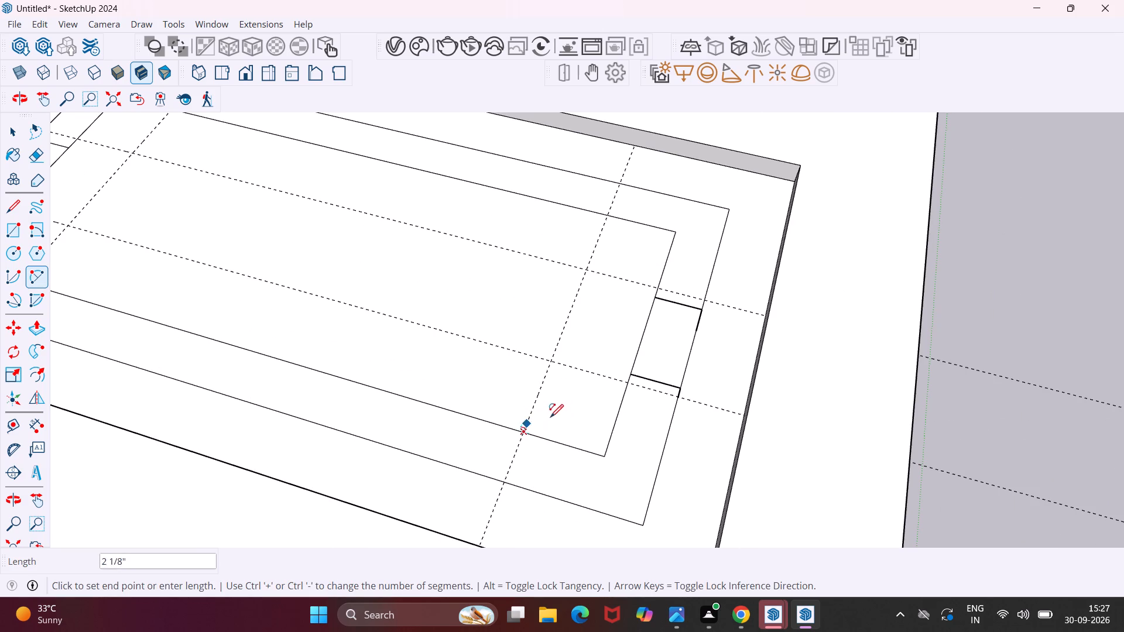
scroll(625, 384, up, 5)
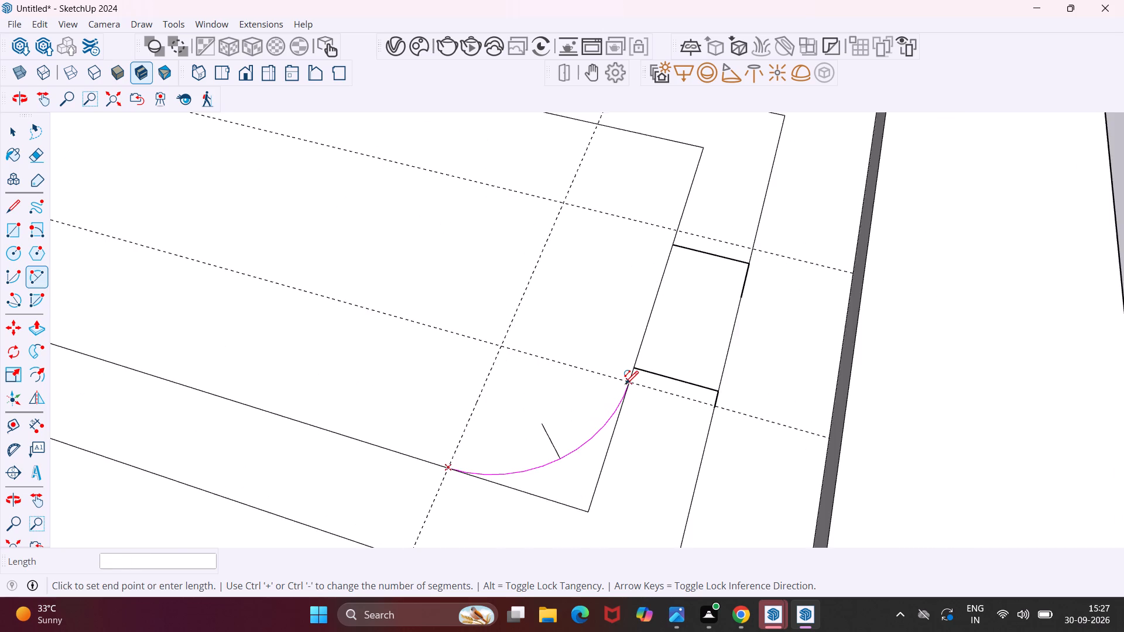
scroll(625, 384, up, 9)
click(636, 382)
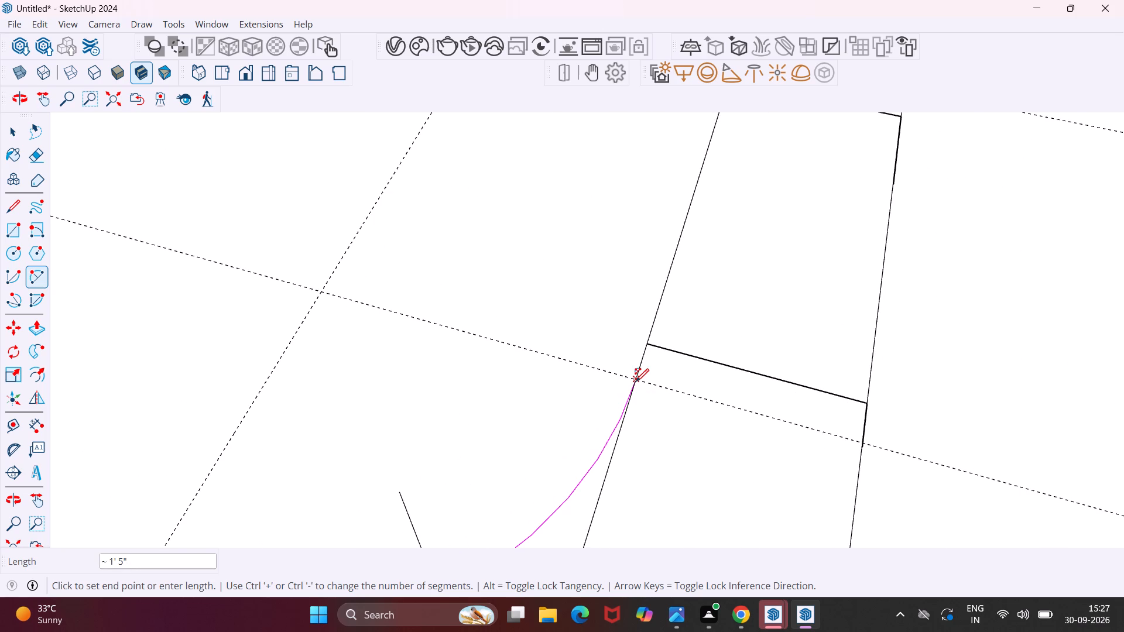
scroll(620, 437, down, 6)
scroll(619, 437, up, 1)
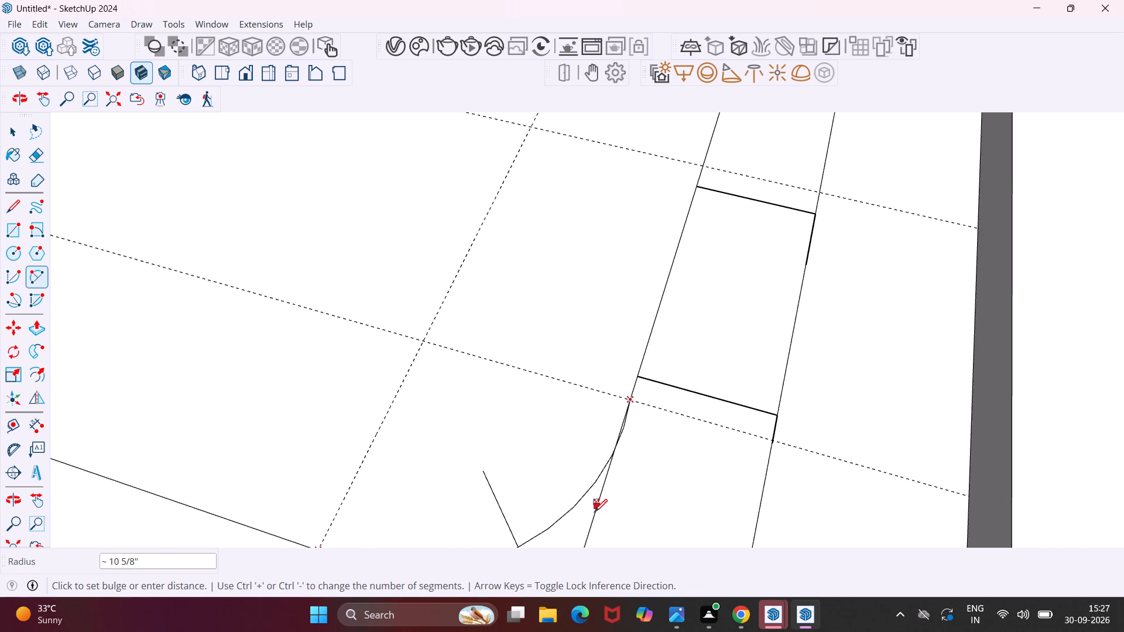
scroll(594, 512, down, 4)
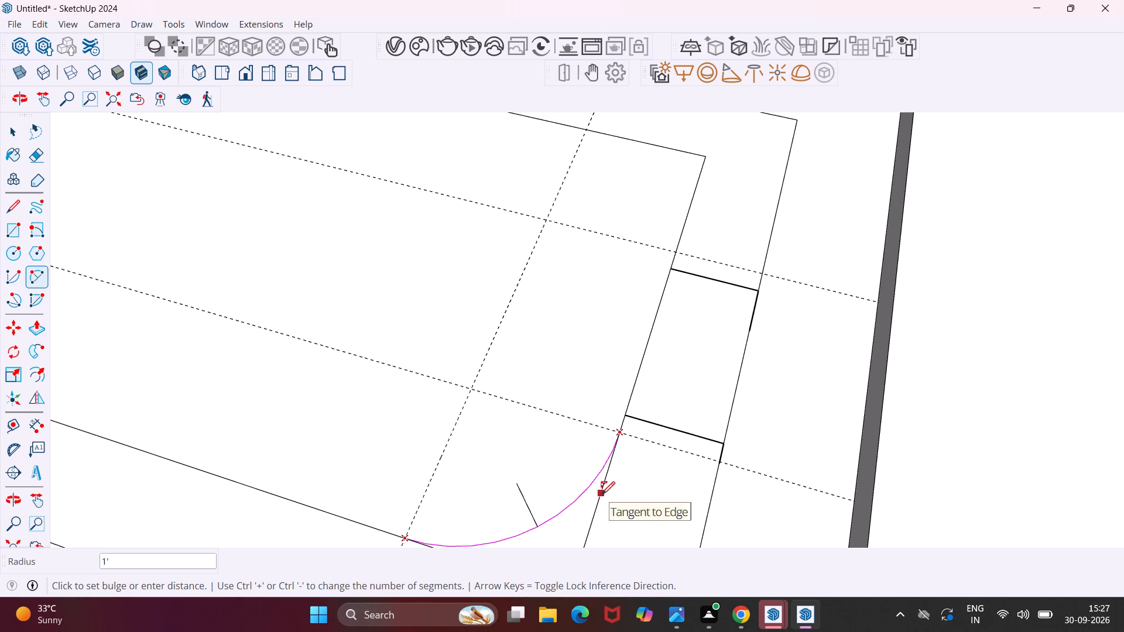
middle_drag(602, 493, 337, 384)
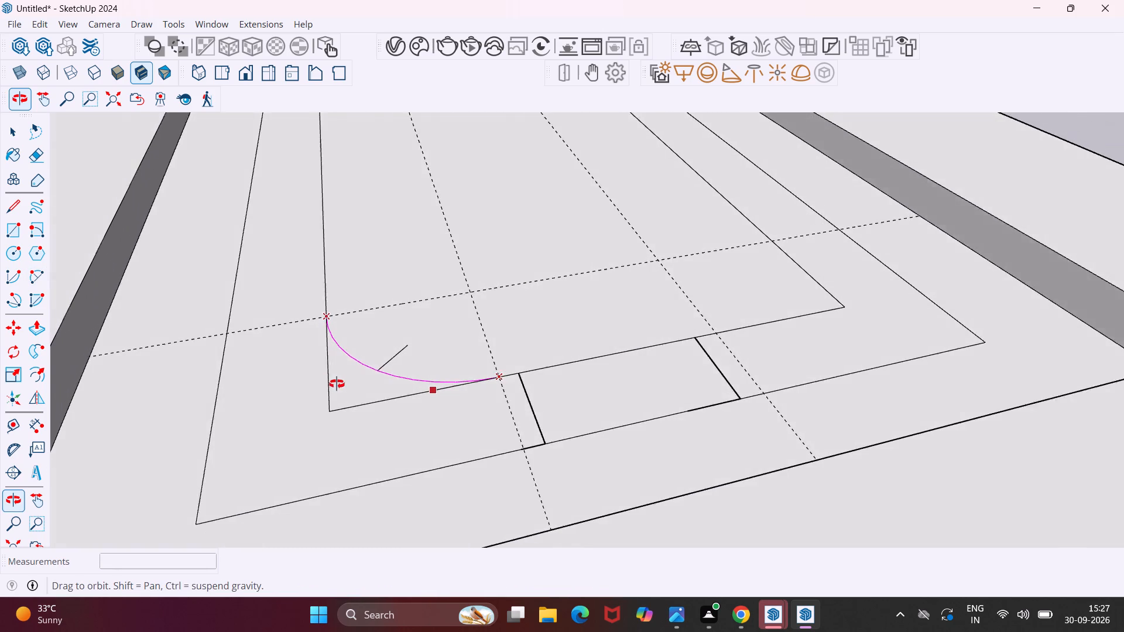
middle_drag(337, 384, 333, 383)
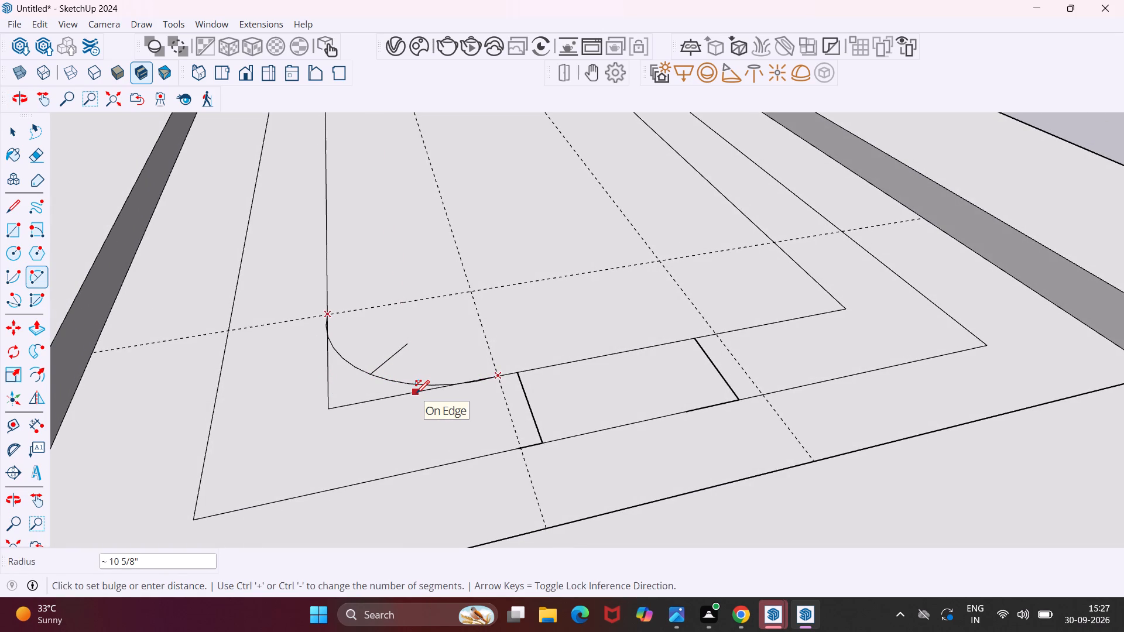
scroll(415, 393, up, 10)
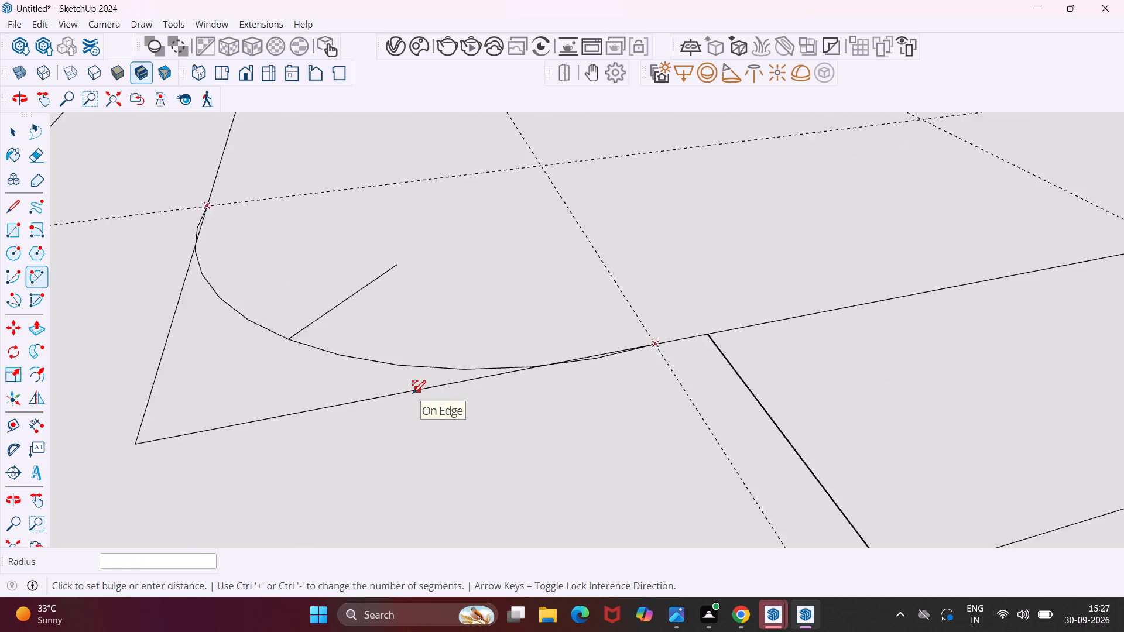
scroll(413, 393, up, 5)
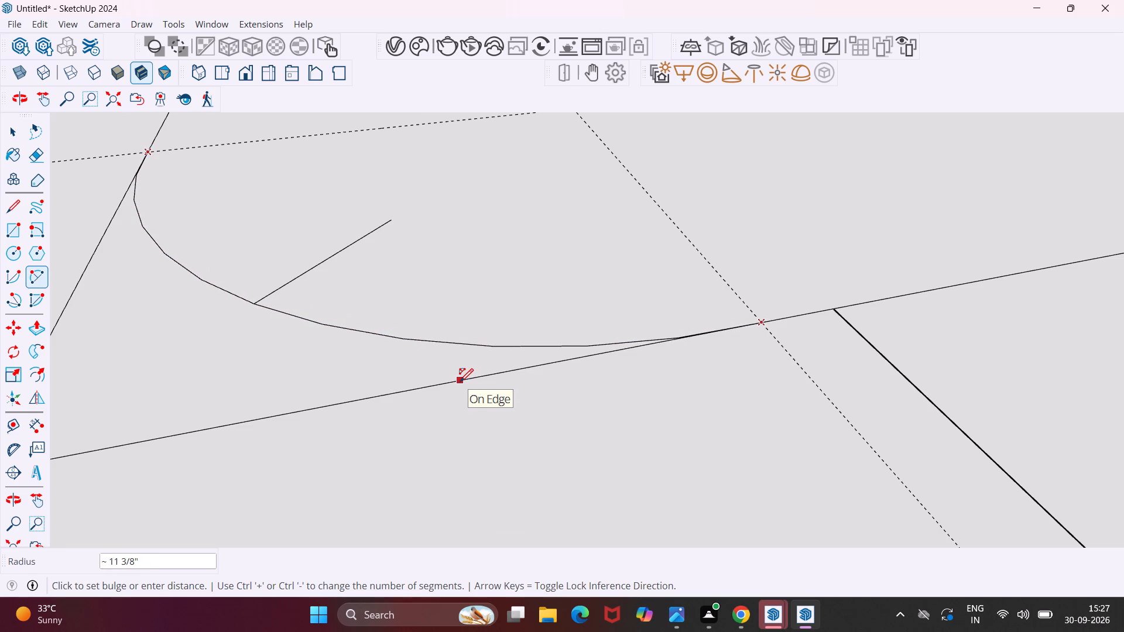
click(460, 382)
Draw an arc across the other corner of that same short side, between the guide intersections, with a radius of about 11 1/4".
scroll(367, 346, down, 8)
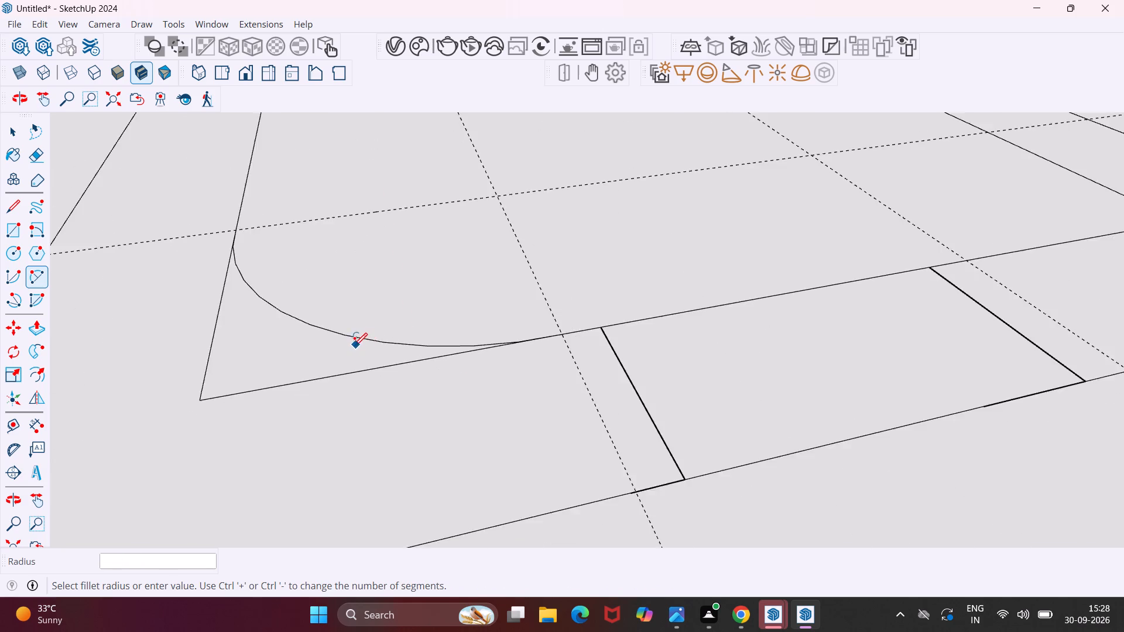
scroll(354, 346, down, 8)
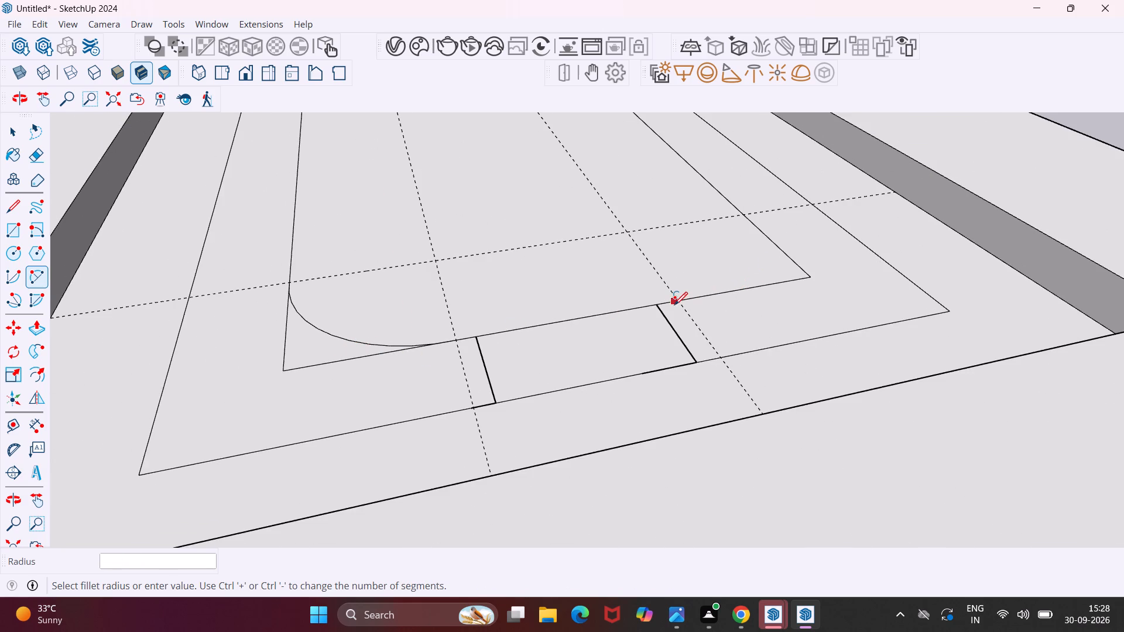
click(677, 301)
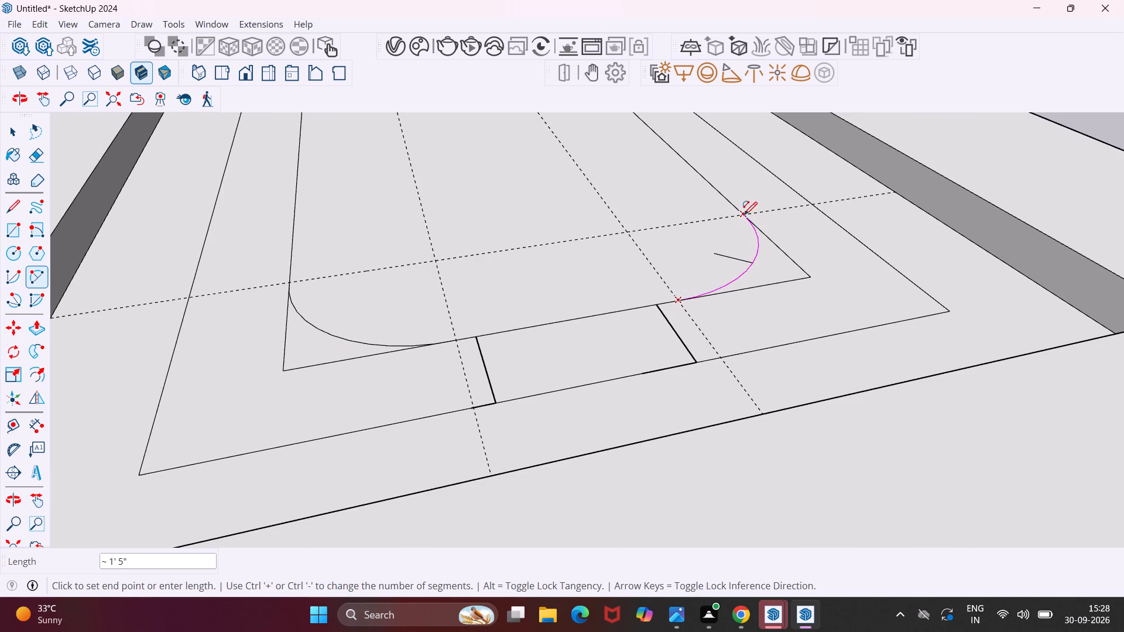
scroll(748, 219, up, 14)
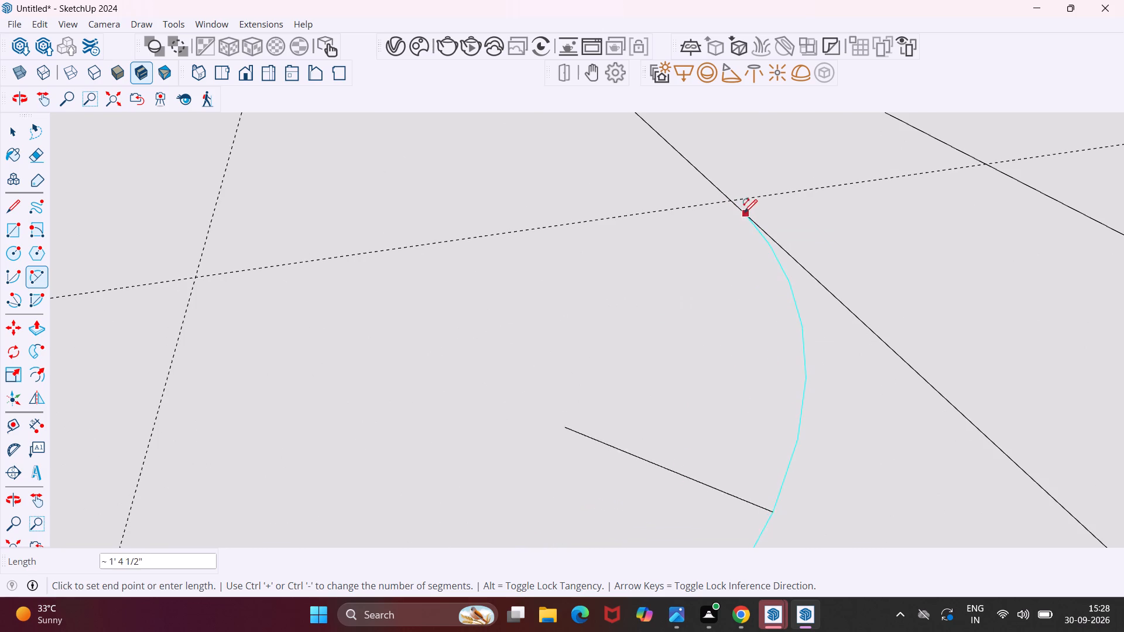
click(734, 202)
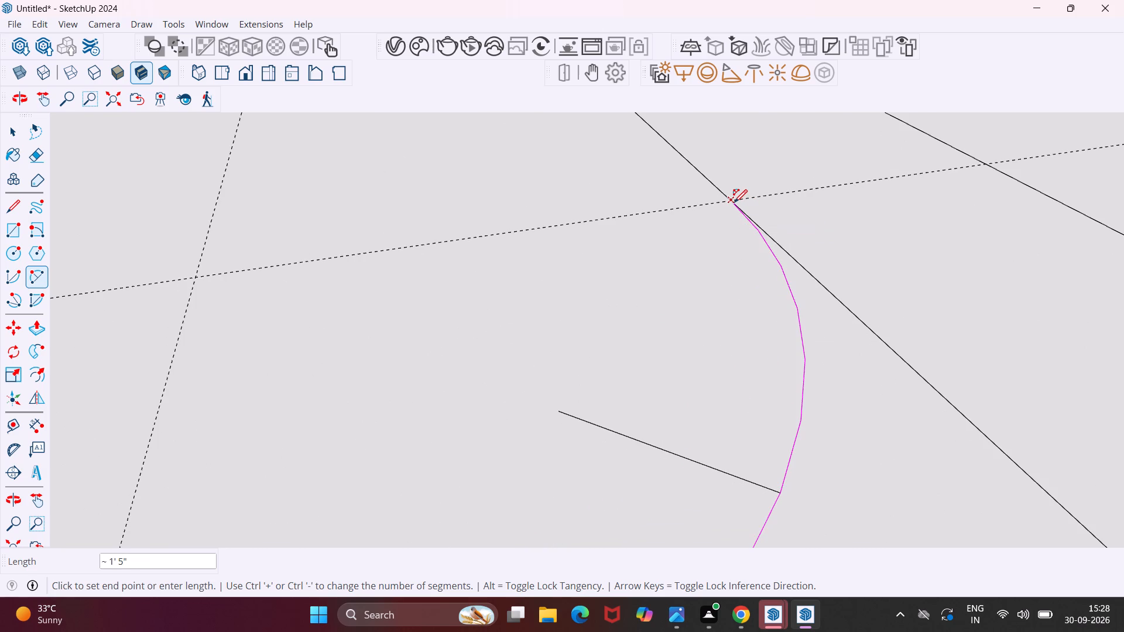
scroll(821, 288, down, 5)
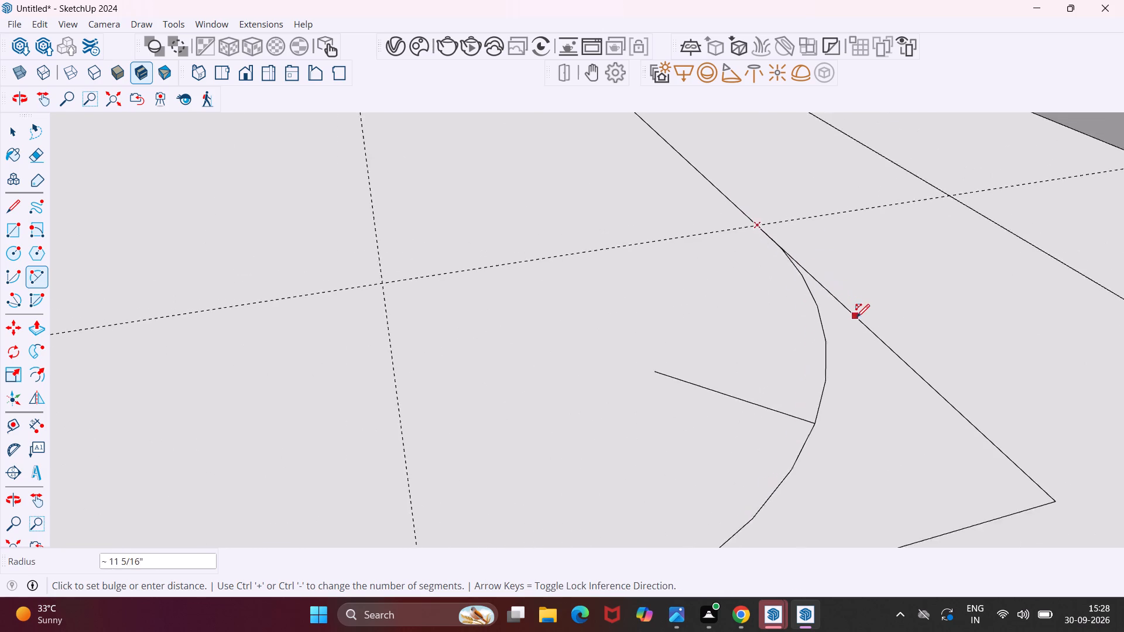
scroll(856, 317, down, 2)
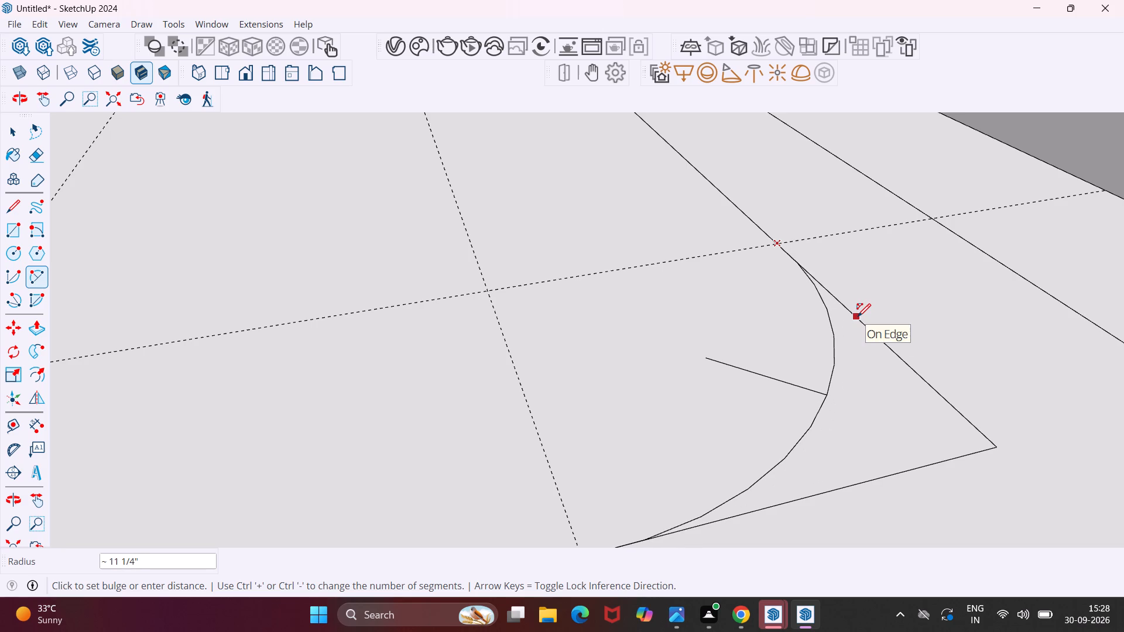
click(858, 317)
Draw a 2-point arc across the innermost rectangle's last unrounded corner between the guide intersections, with a radius of about 11 9/16".
scroll(777, 273, down, 8)
scroll(702, 277, down, 8)
middle_drag(481, 284, 560, 319)
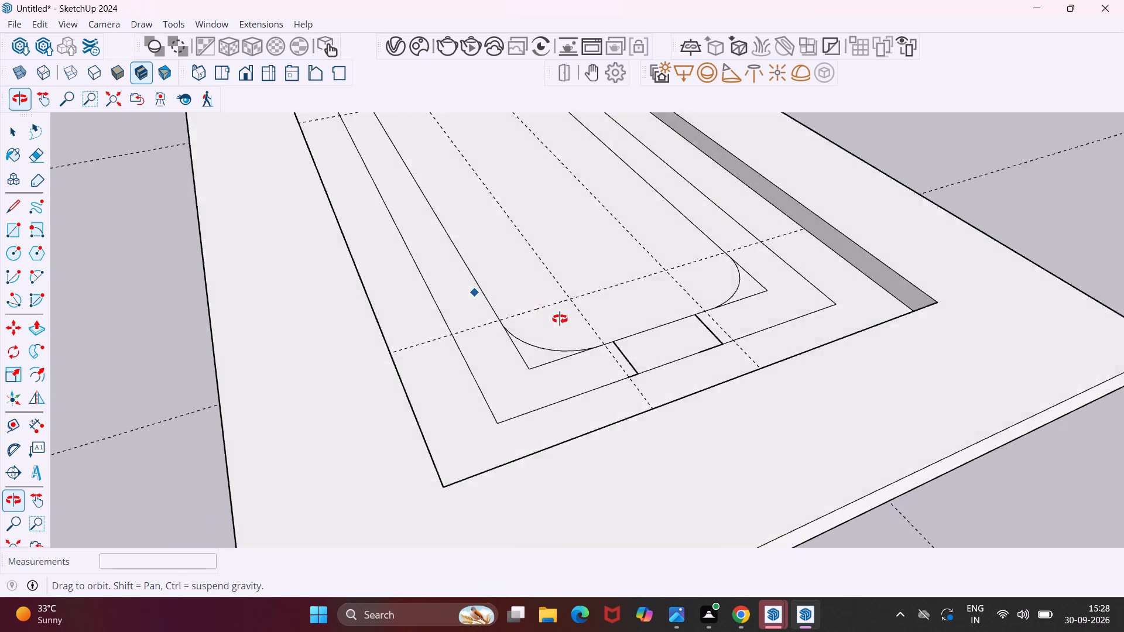
middle_drag(560, 319, 812, 325)
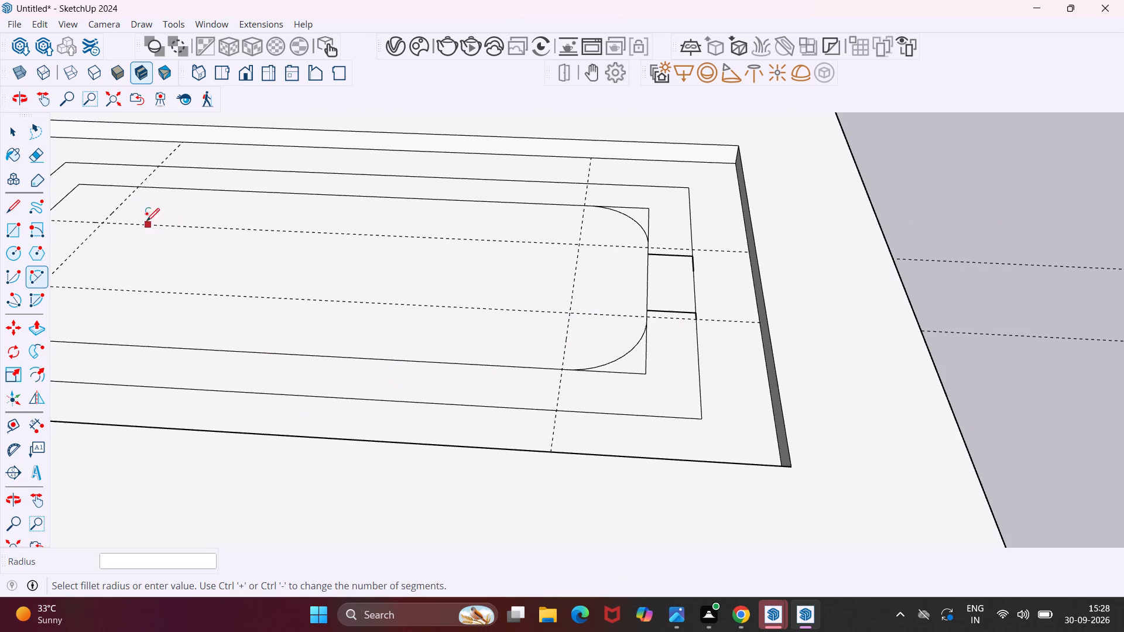
middle_drag(91, 219, 66, 217)
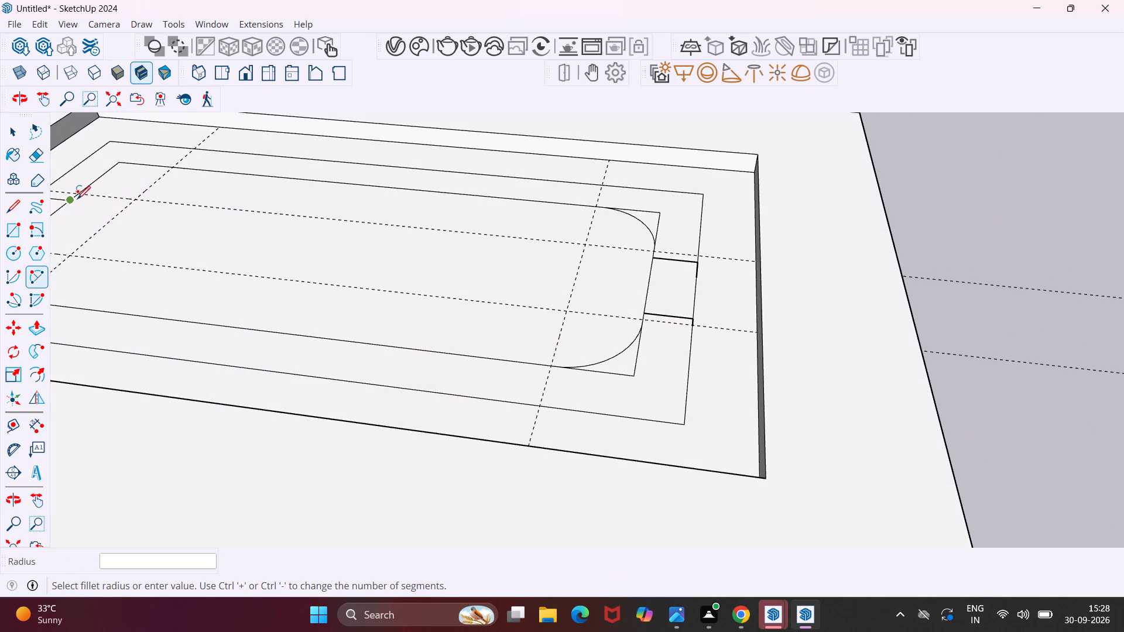
scroll(75, 195, up, 16)
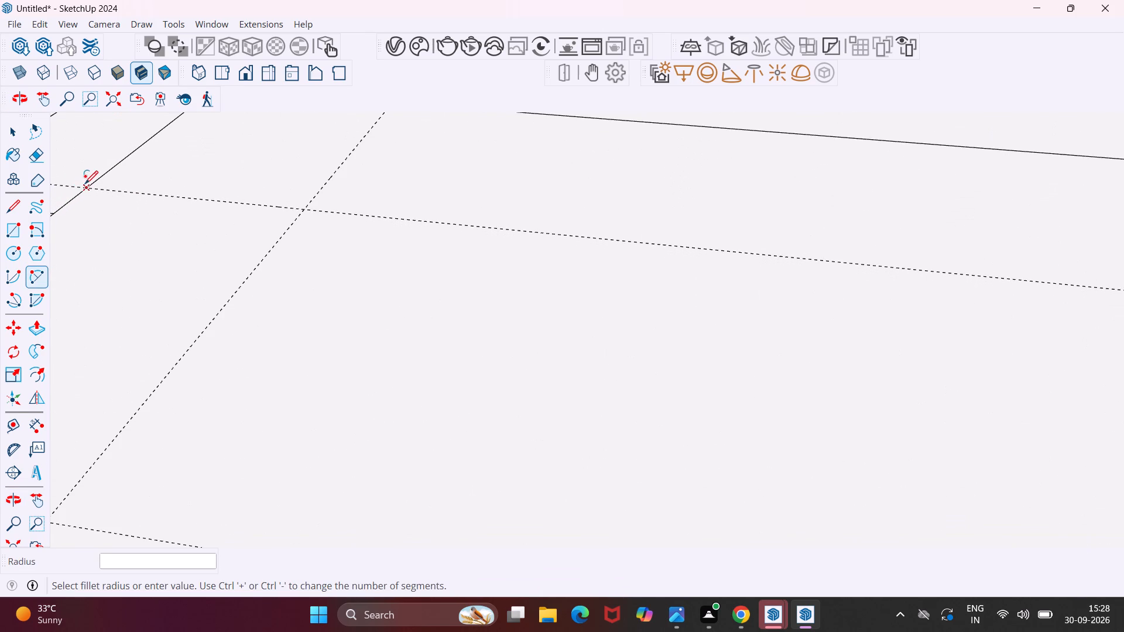
click(87, 187)
scroll(87, 187, down, 6)
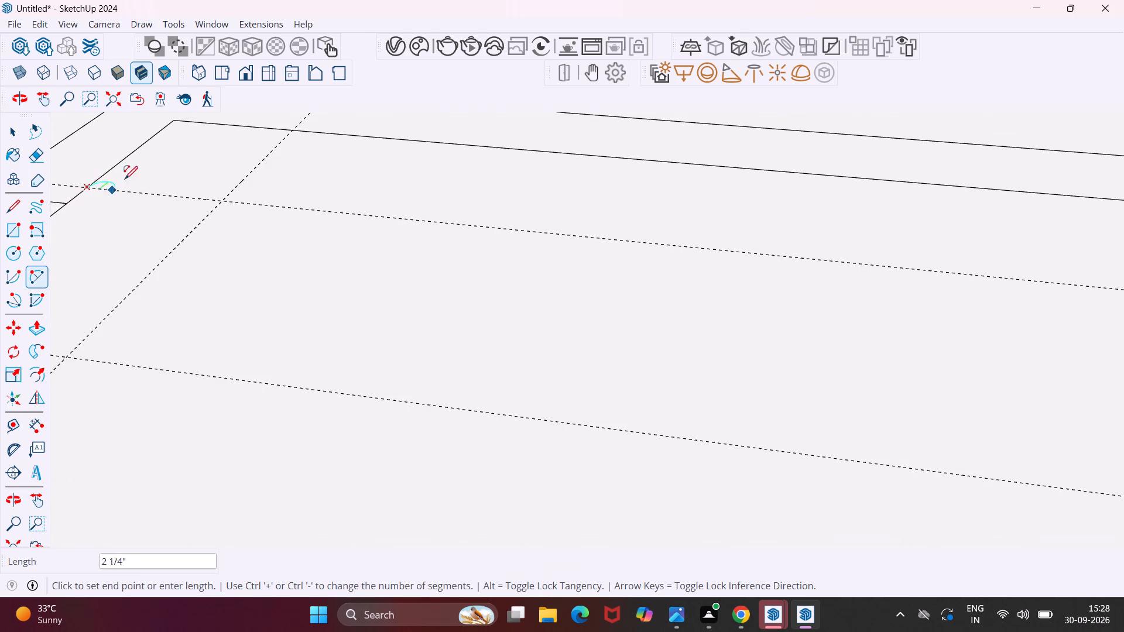
click(293, 128)
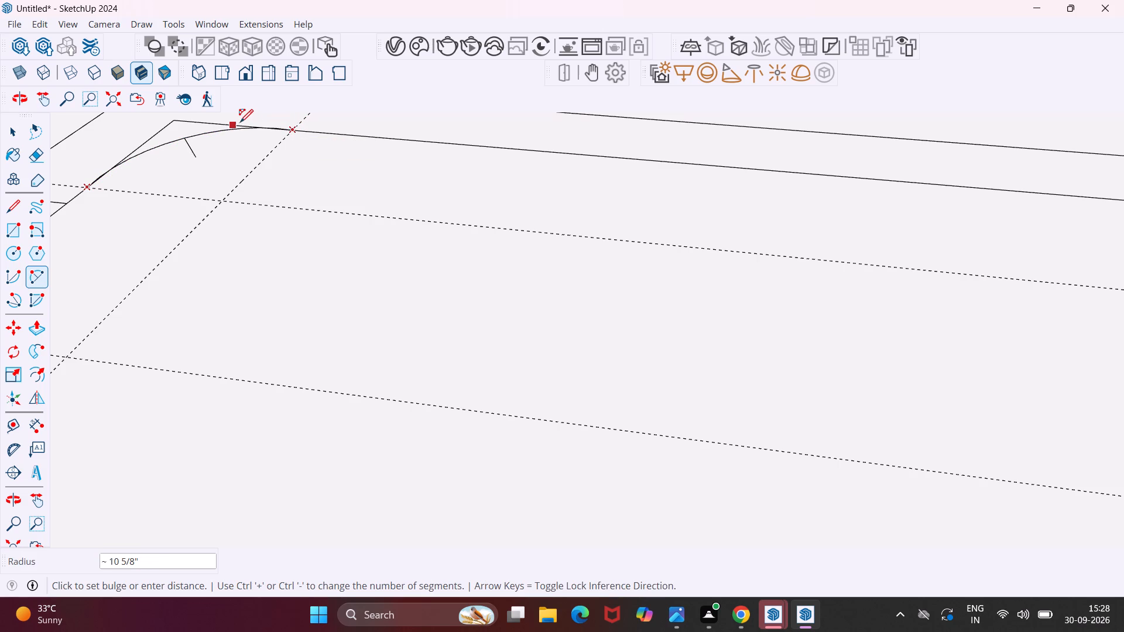
scroll(231, 122, up, 5)
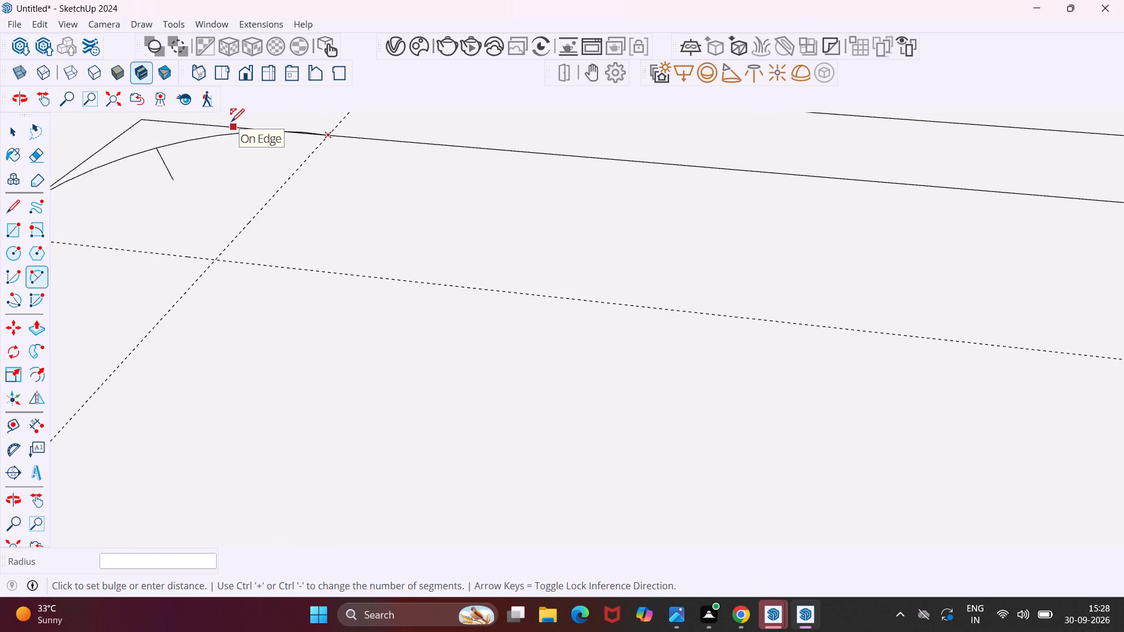
scroll(231, 122, up, 9)
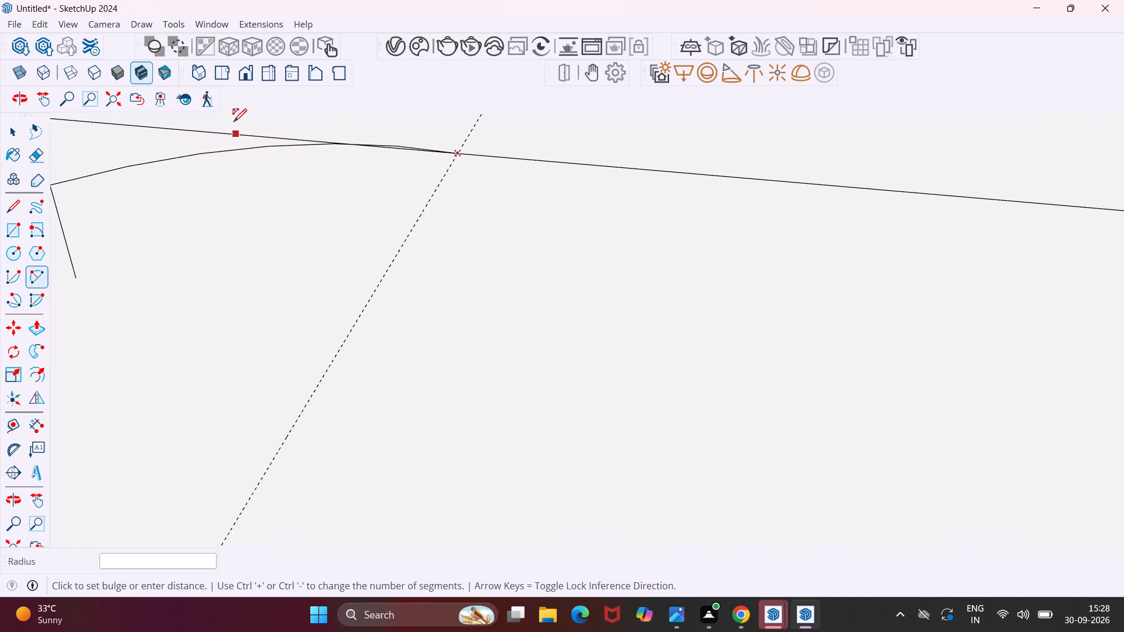
click(263, 136)
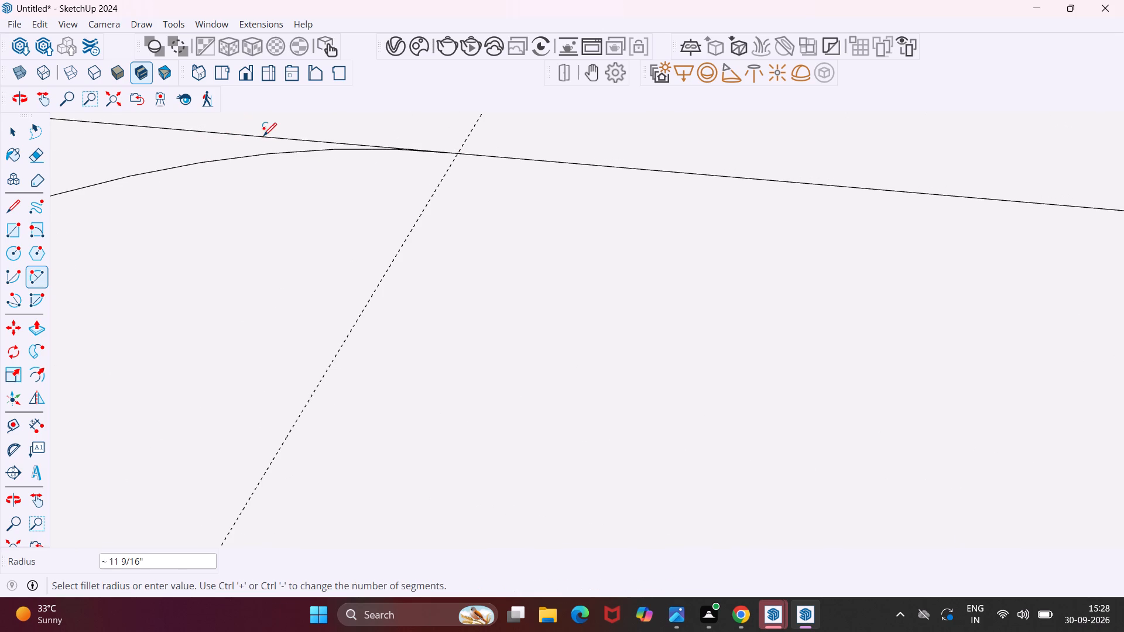
key(Escape)
key(space)
Set the segment count of the newly drawn corner arc to 40 in its entity info.
scroll(252, 140, down, 12)
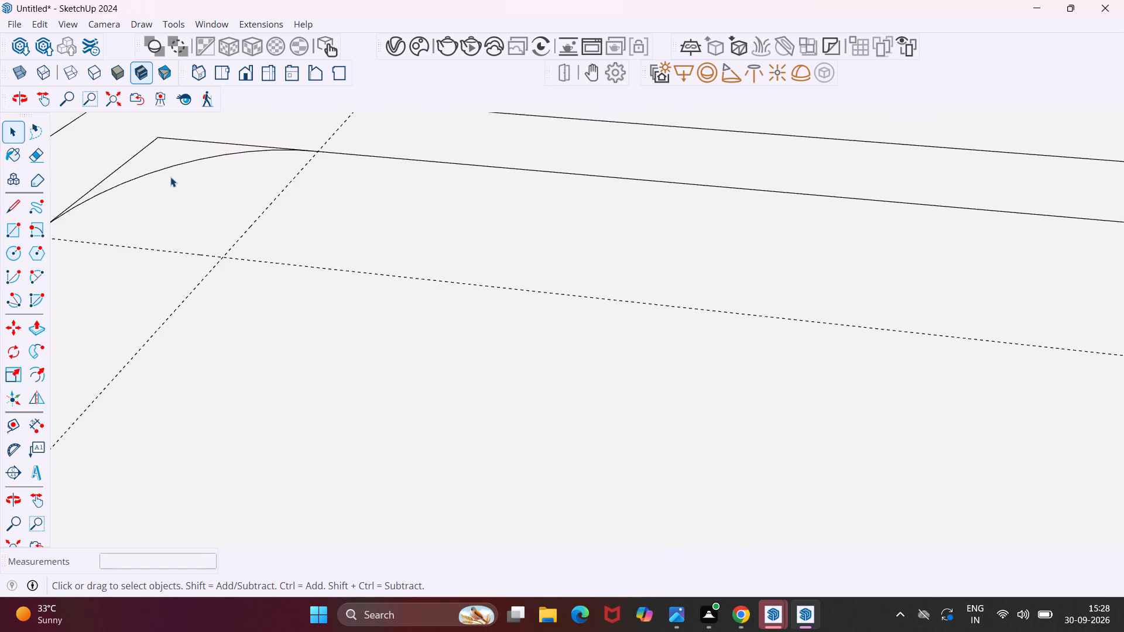
scroll(169, 177, down, 5)
scroll(152, 177, up, 13)
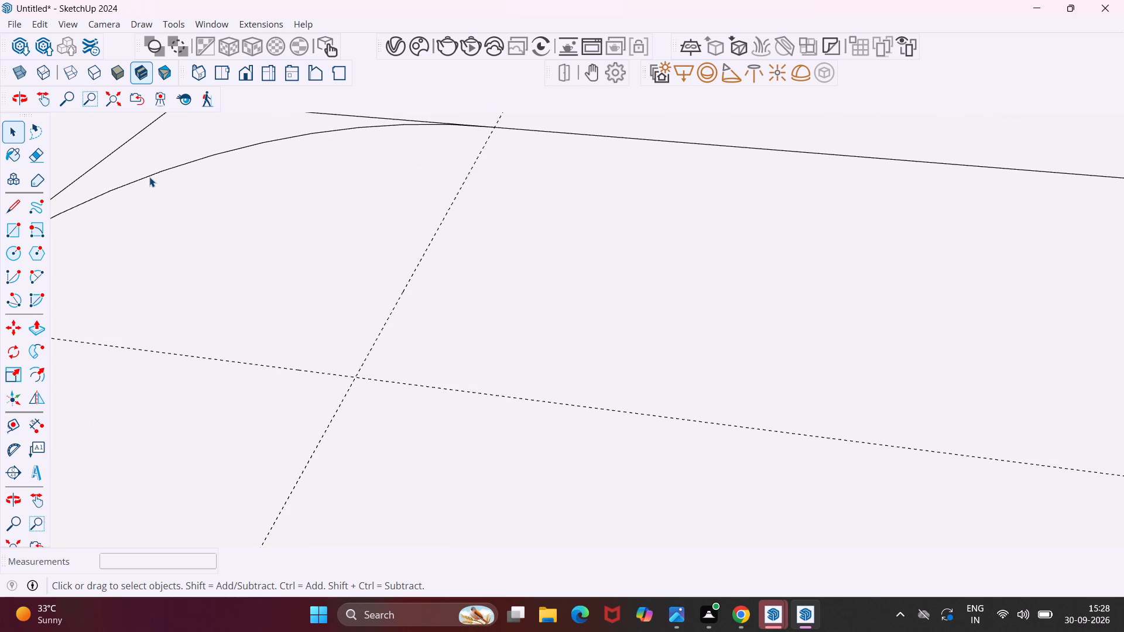
click(146, 176)
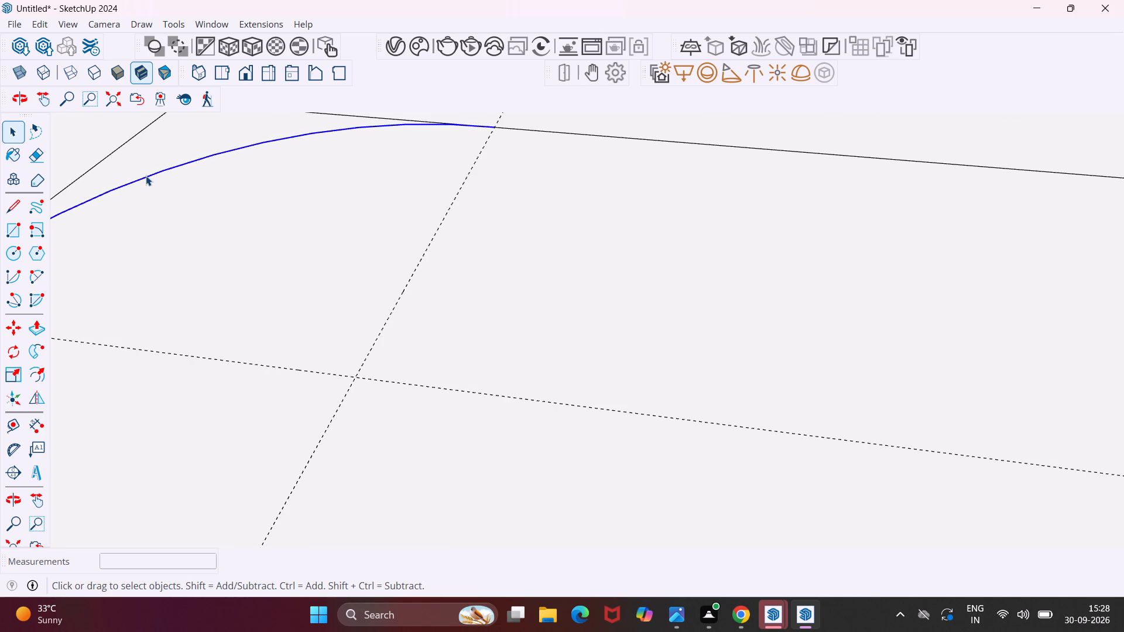
right_click(146, 176)
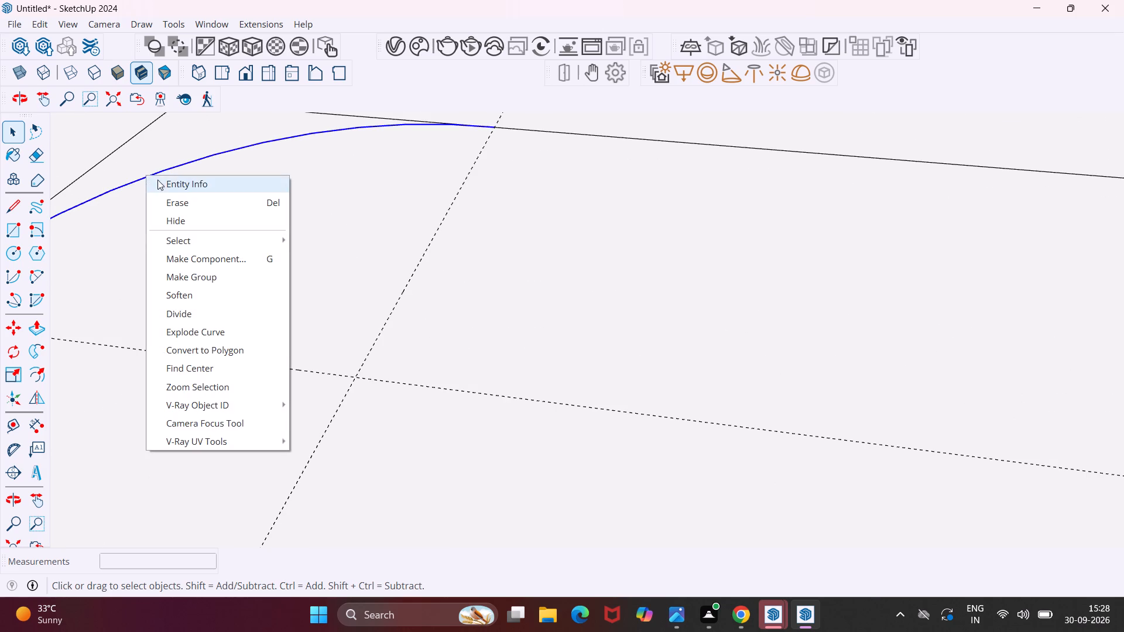
click(167, 184)
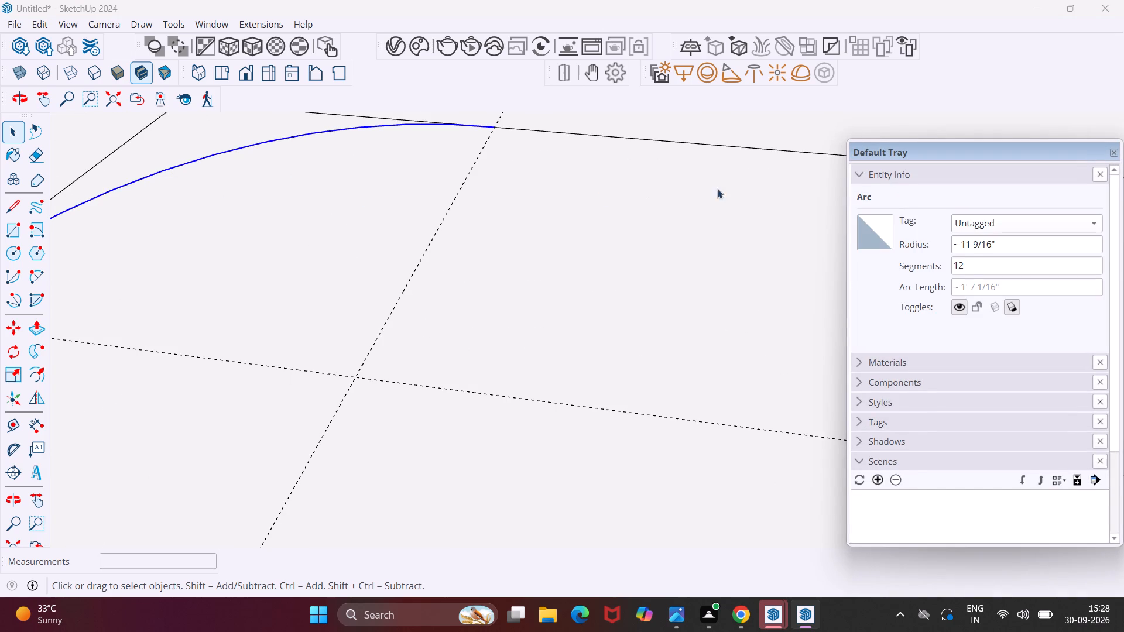
click(964, 262)
key(BackSpace)
key(BackSpace)
text(40)
key(Return)
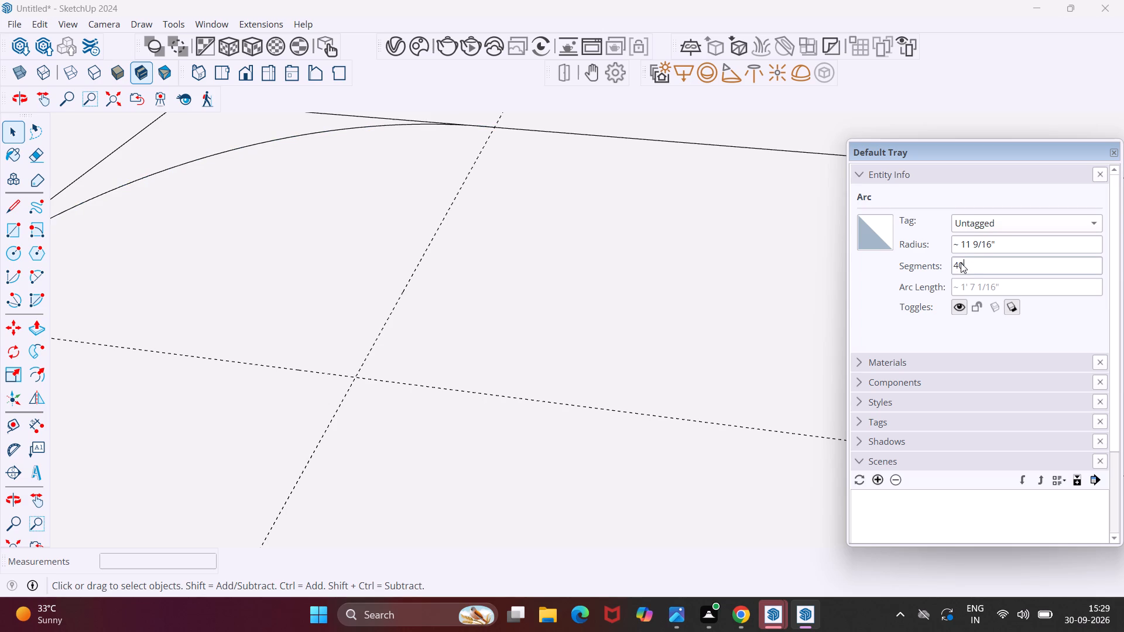
Set the other corner arc on the same short side of the innermost rectangle to 40 segments.
scroll(961, 263, up, 2)
scroll(952, 286, down, 7)
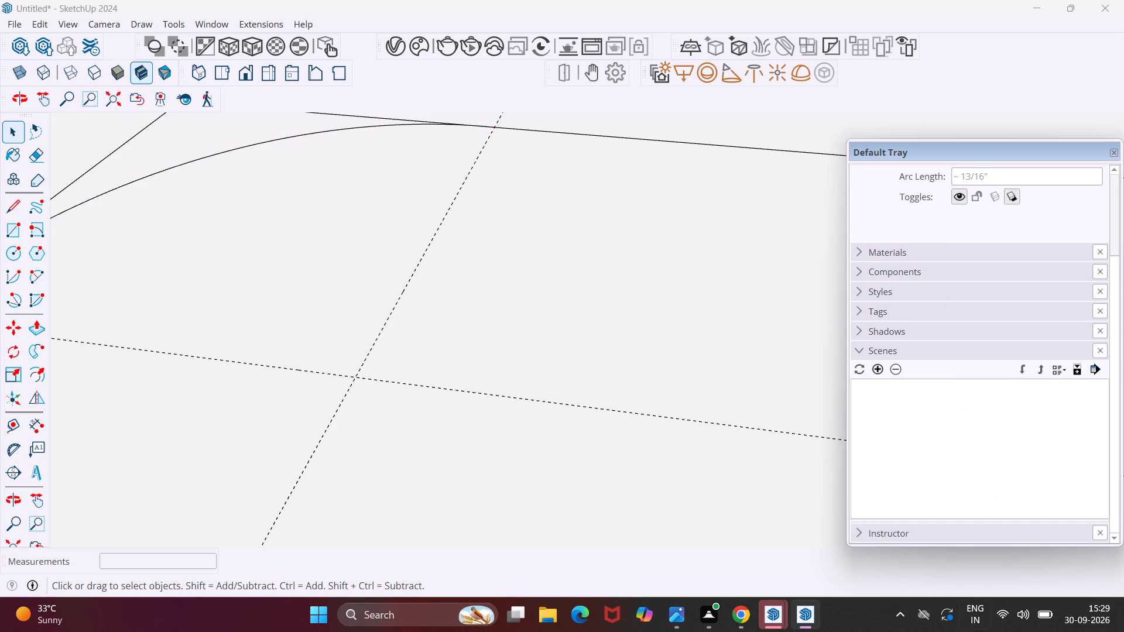
scroll(447, 395, down, 9)
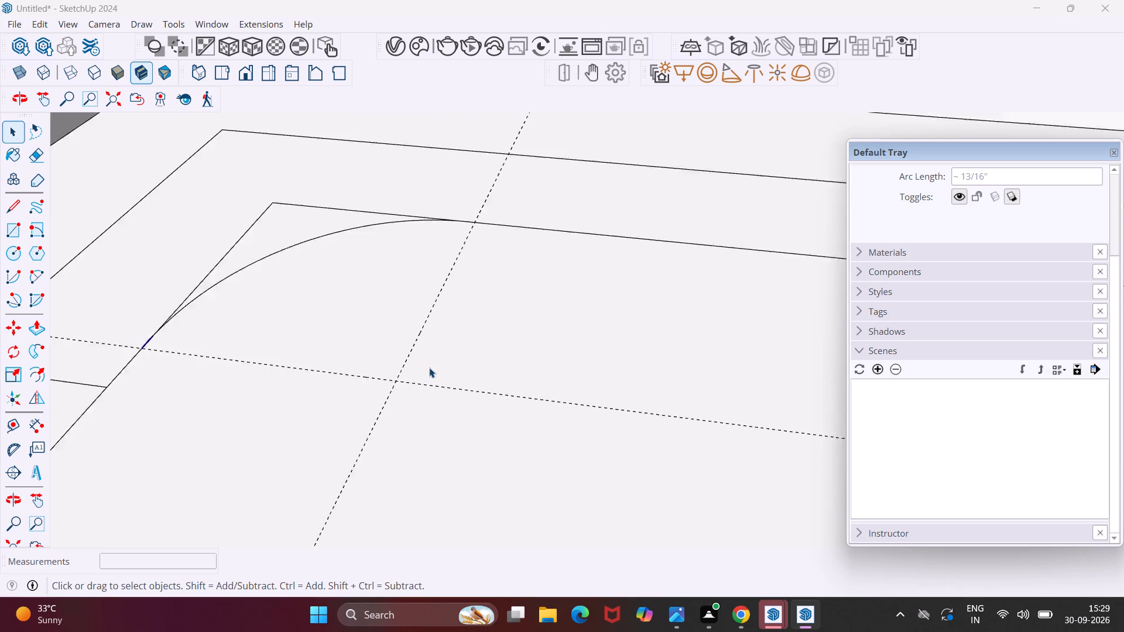
scroll(429, 367, down, 14)
scroll(307, 458, up, 3)
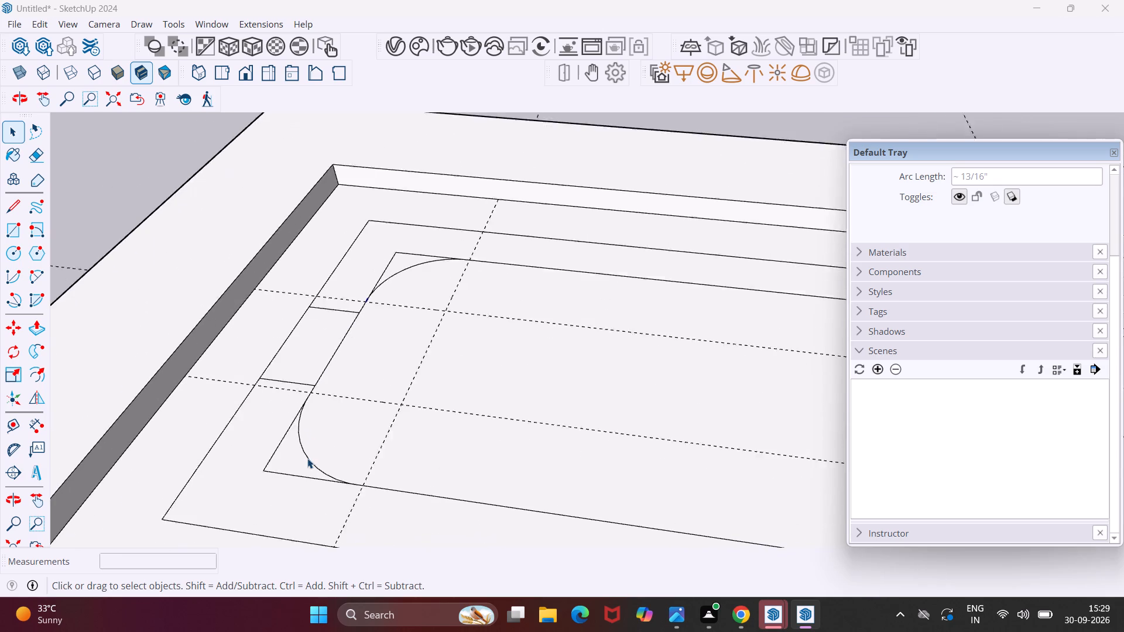
scroll(307, 458, up, 20)
scroll(307, 458, up, 1)
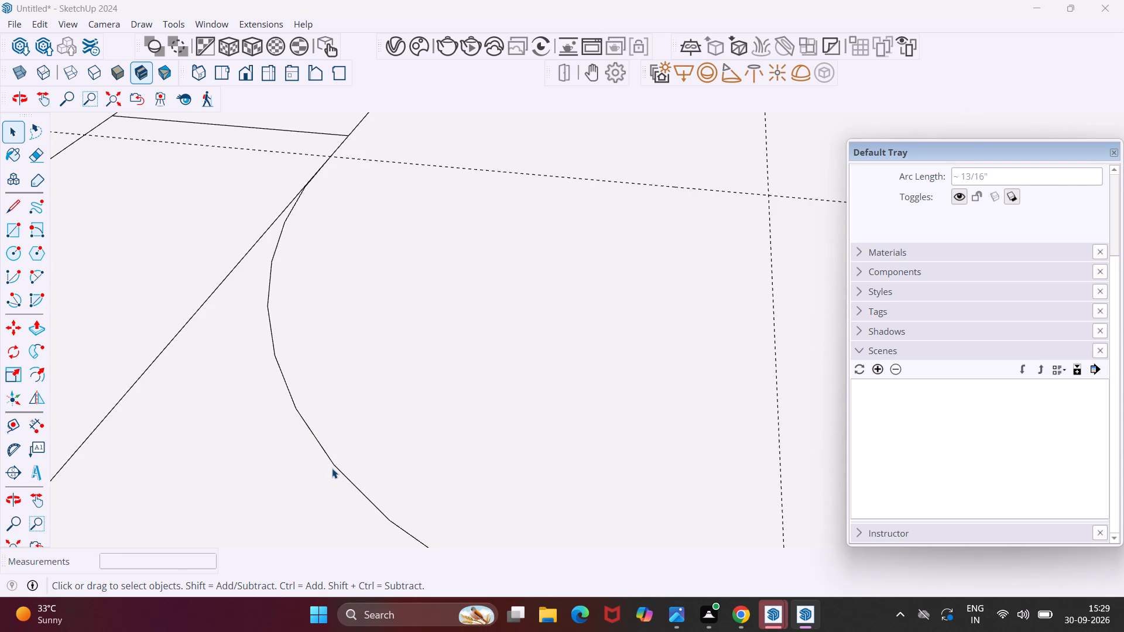
click(340, 471)
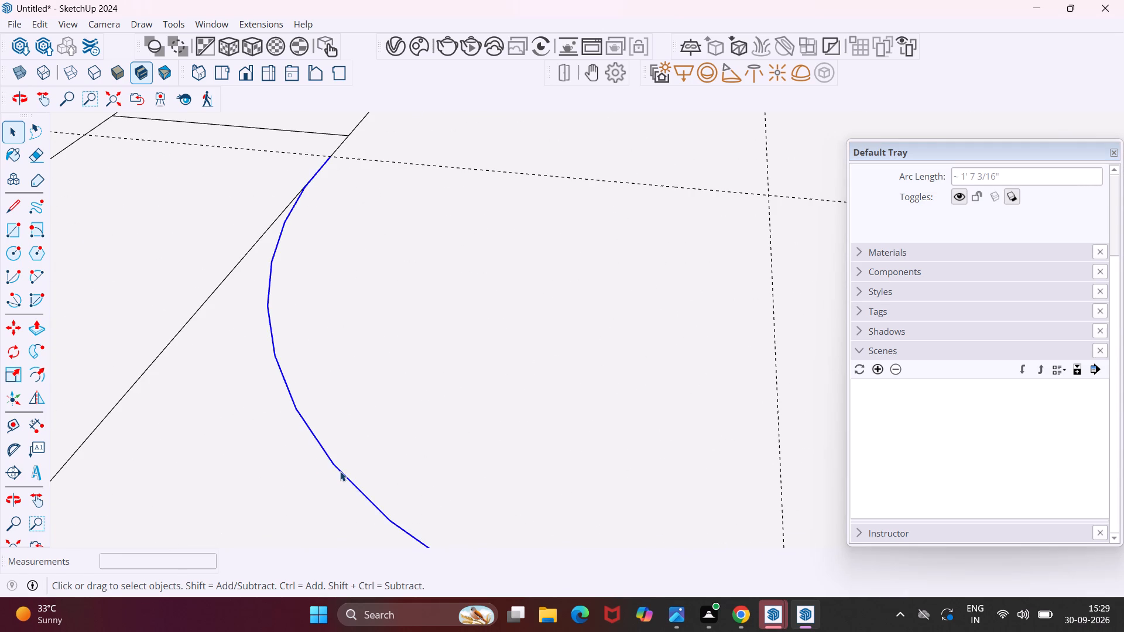
scroll(897, 217, up, 8)
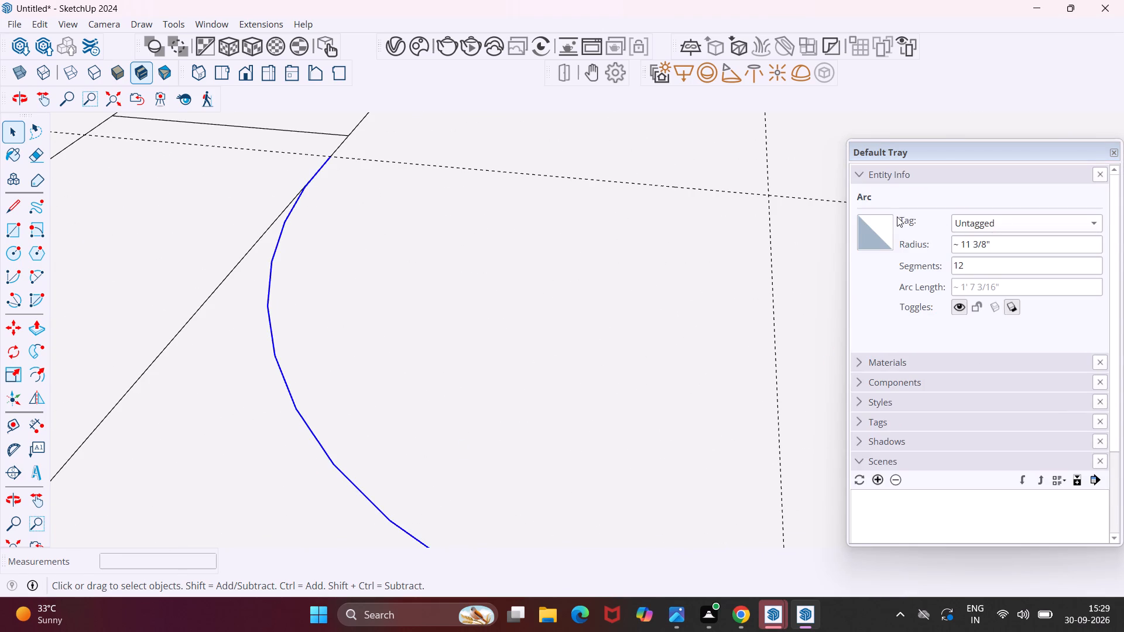
click(969, 259)
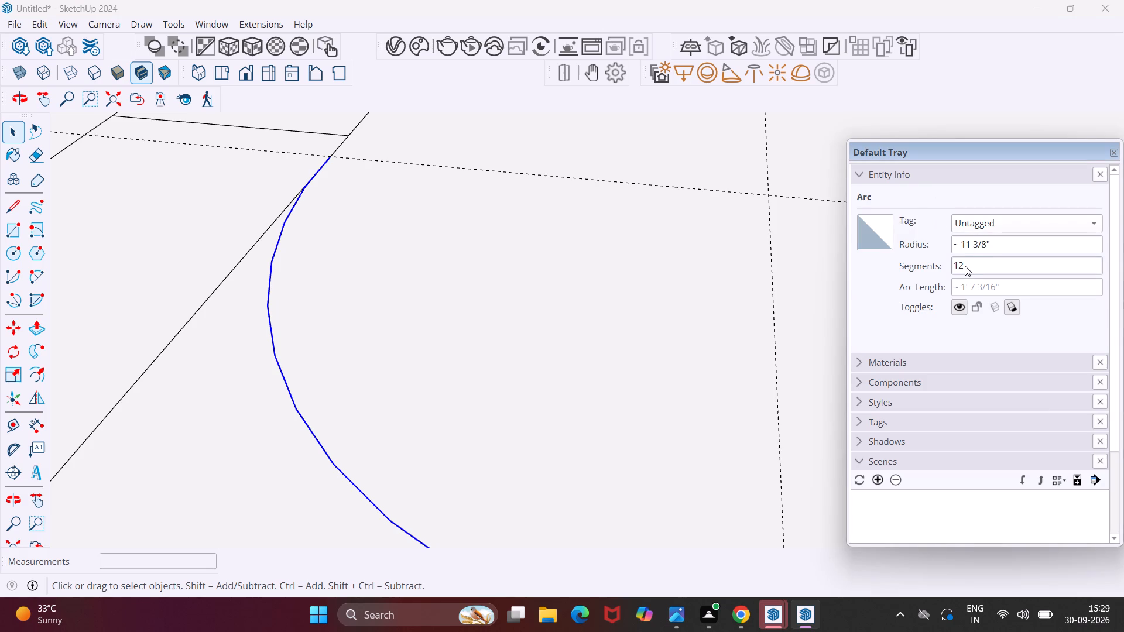
key(BackSpace)
key(BackSpace)
text(40)
key(Return)
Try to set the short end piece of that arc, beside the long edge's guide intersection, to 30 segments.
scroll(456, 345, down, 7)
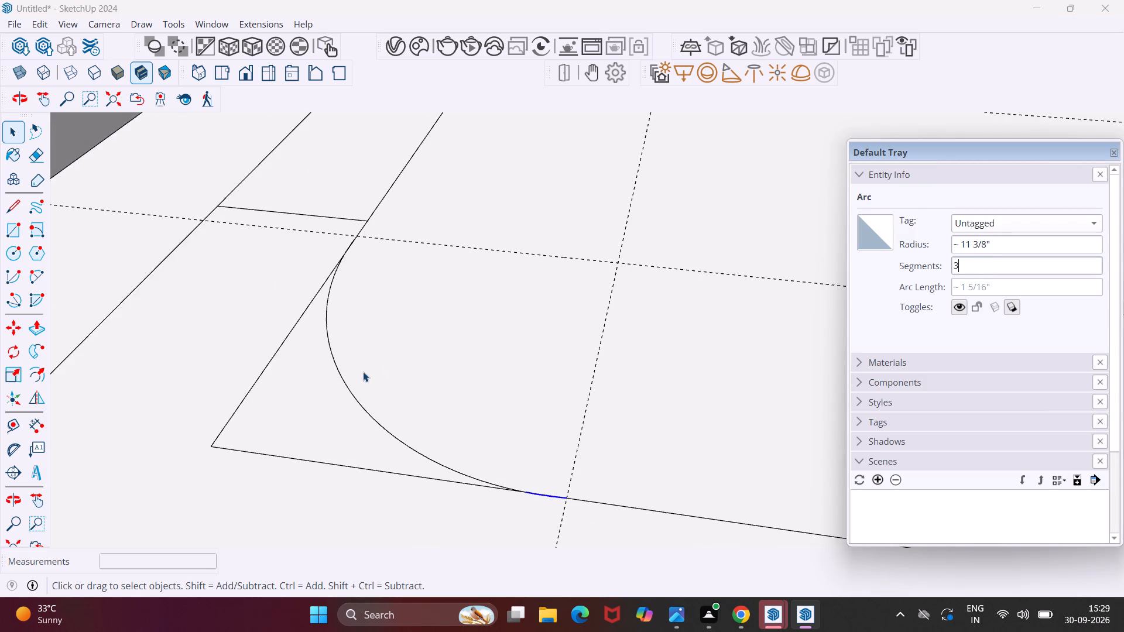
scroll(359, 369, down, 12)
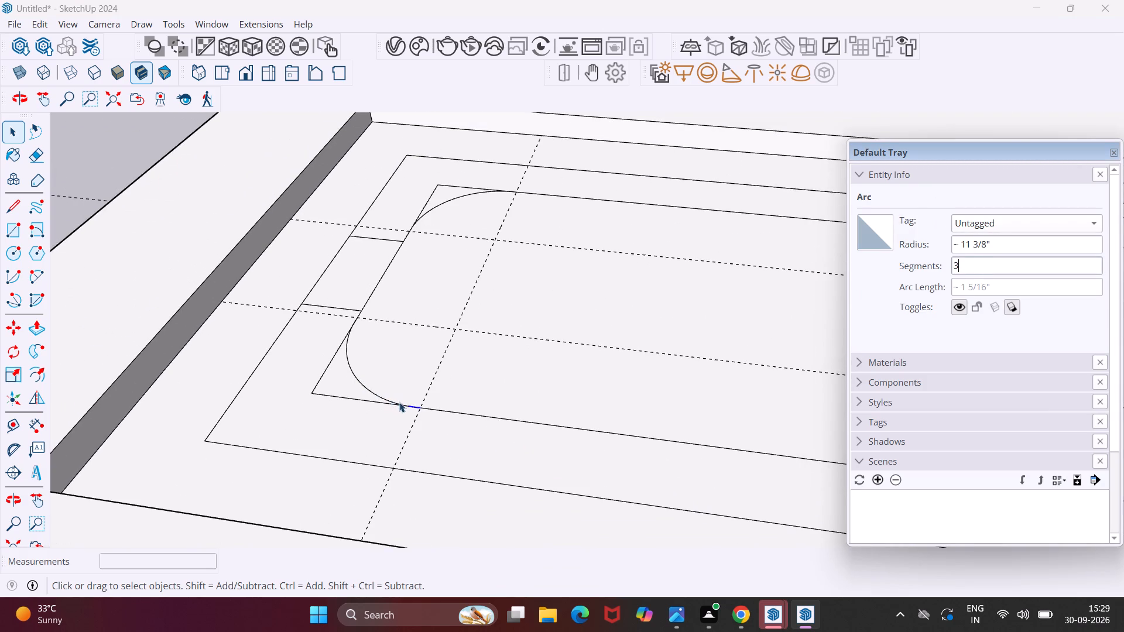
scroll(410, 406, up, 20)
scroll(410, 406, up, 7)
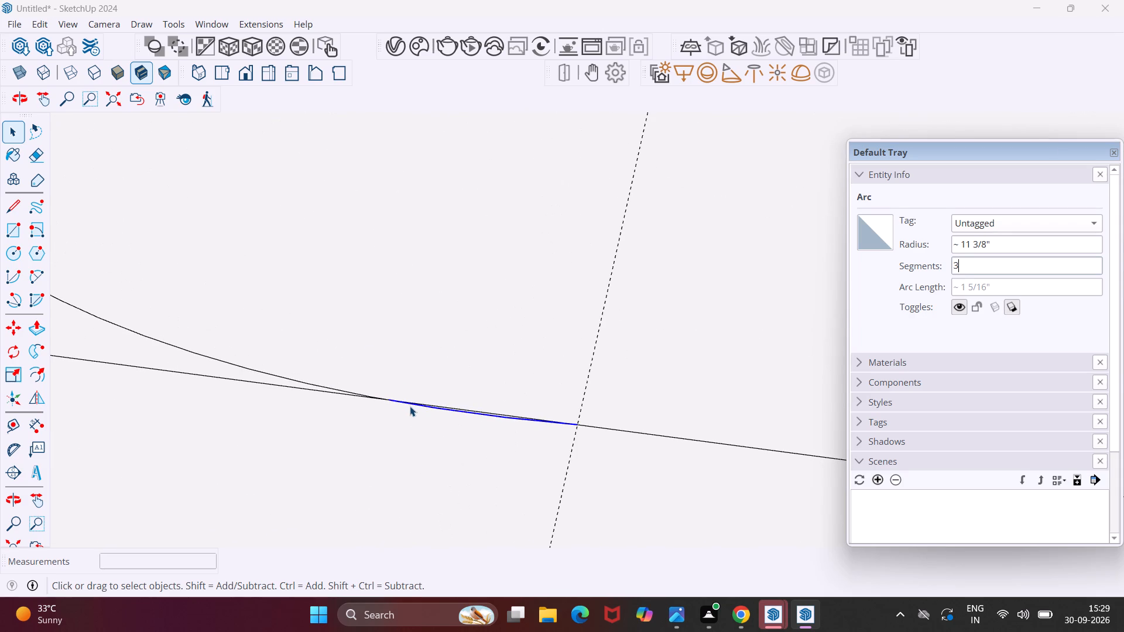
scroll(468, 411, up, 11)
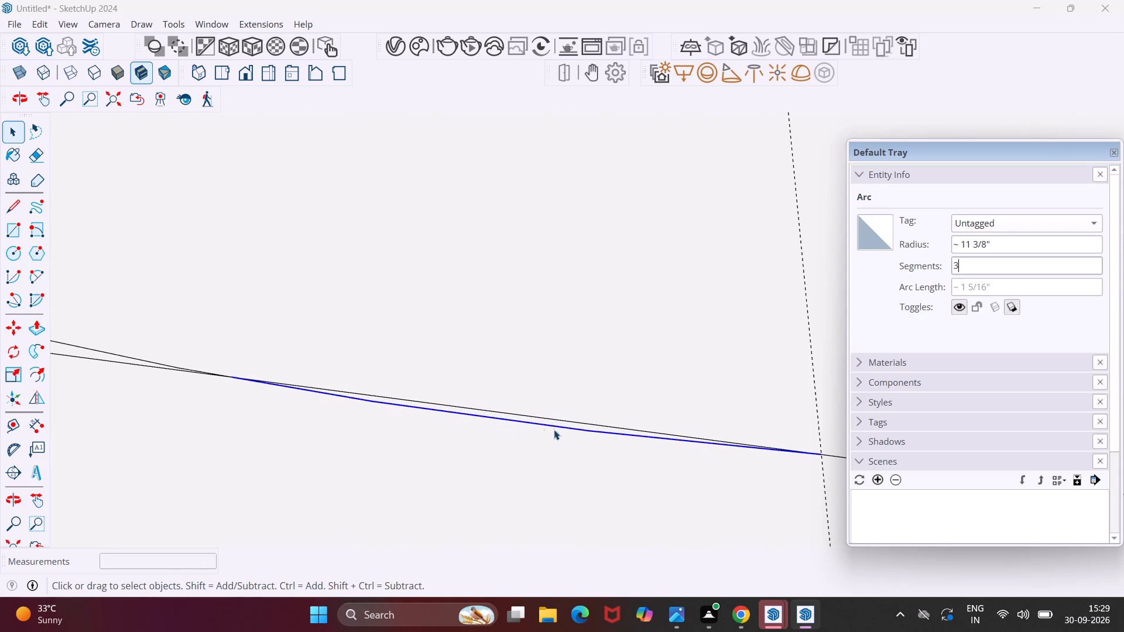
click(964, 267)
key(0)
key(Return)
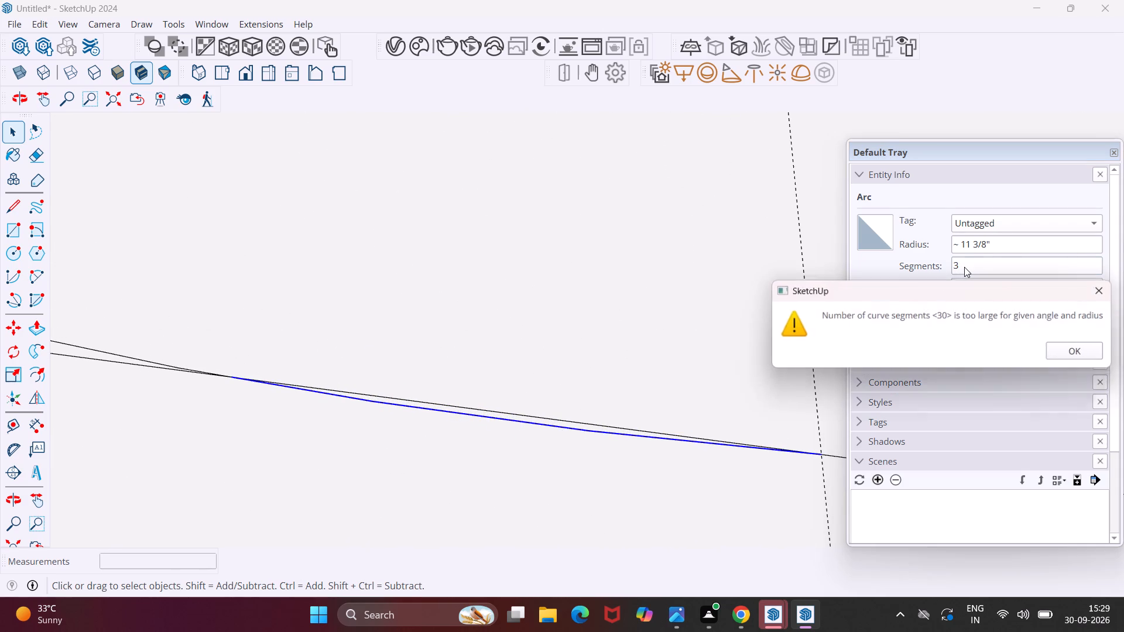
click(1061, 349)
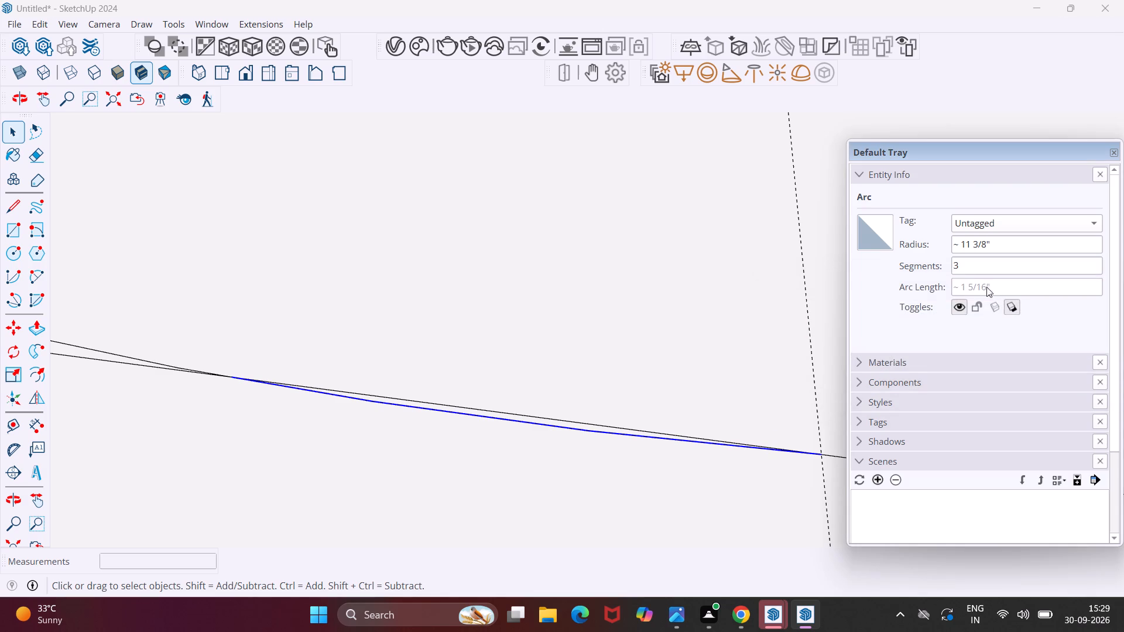
Set the arc's short end piece beside the long edge's guide intersection to 6 segments.
click(965, 261)
key(BackSpace)
text(60)
key(BackSpace)
key(Return)
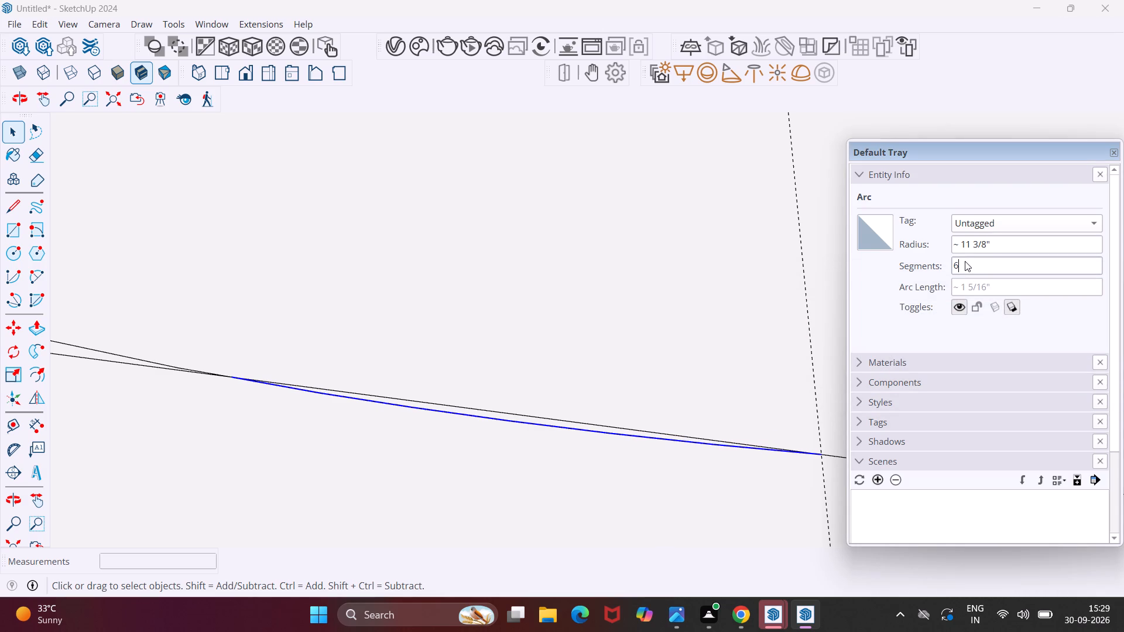
scroll(383, 305, down, 7)
scroll(317, 311, down, 14)
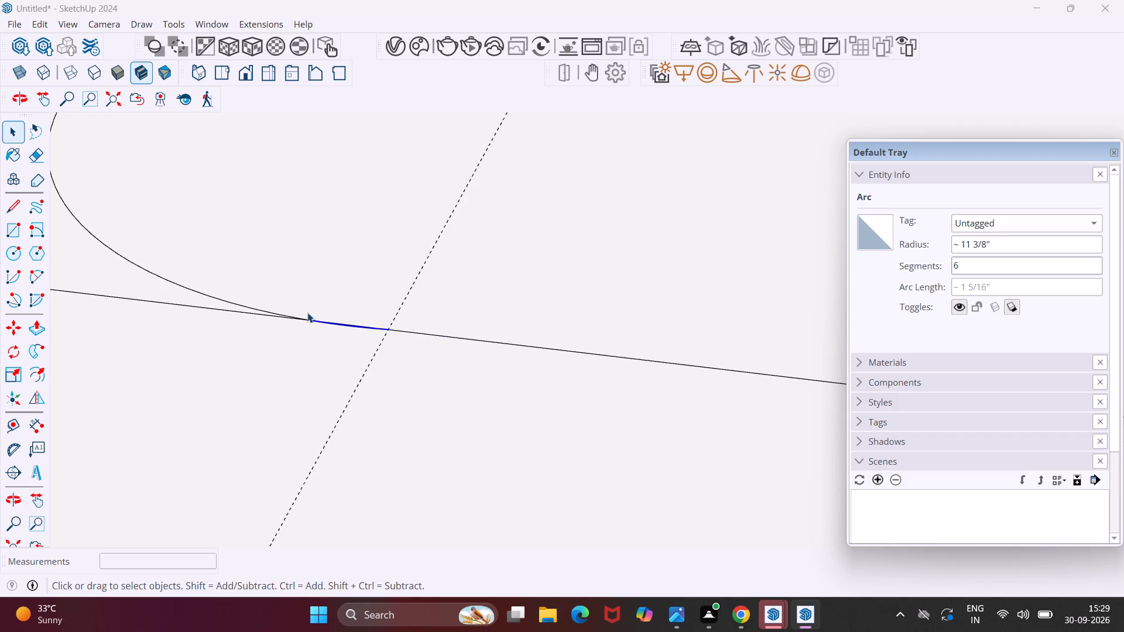
scroll(307, 312, down, 20)
scroll(307, 312, down, 13)
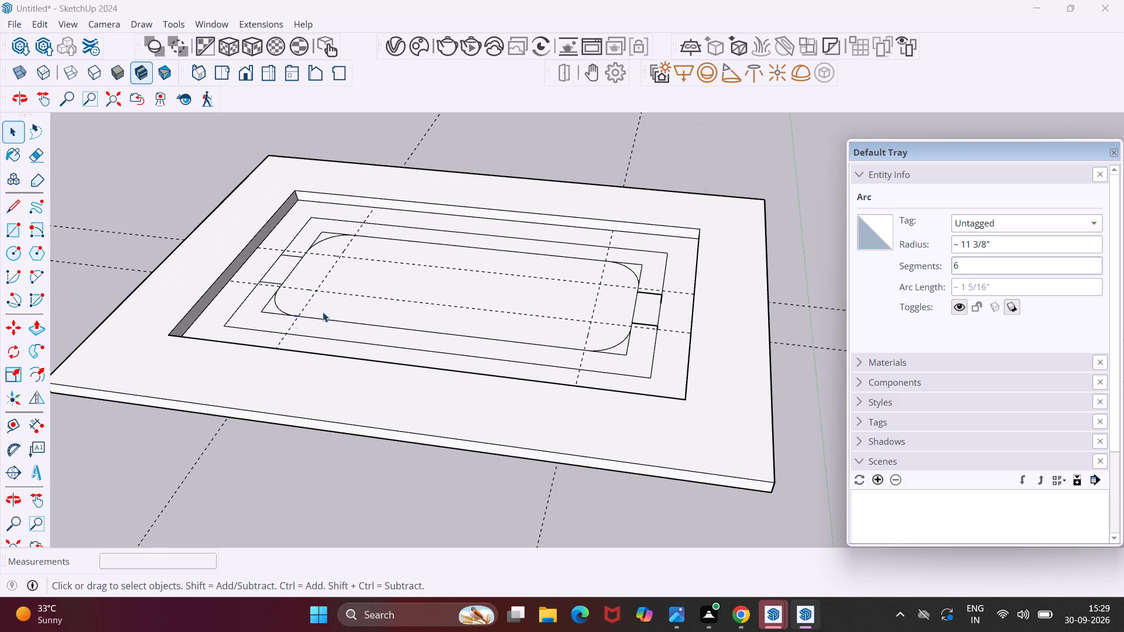
Set a coarse corner arc on the opposite short side of the innermost rectangle to 60 segments.
scroll(627, 352, up, 17)
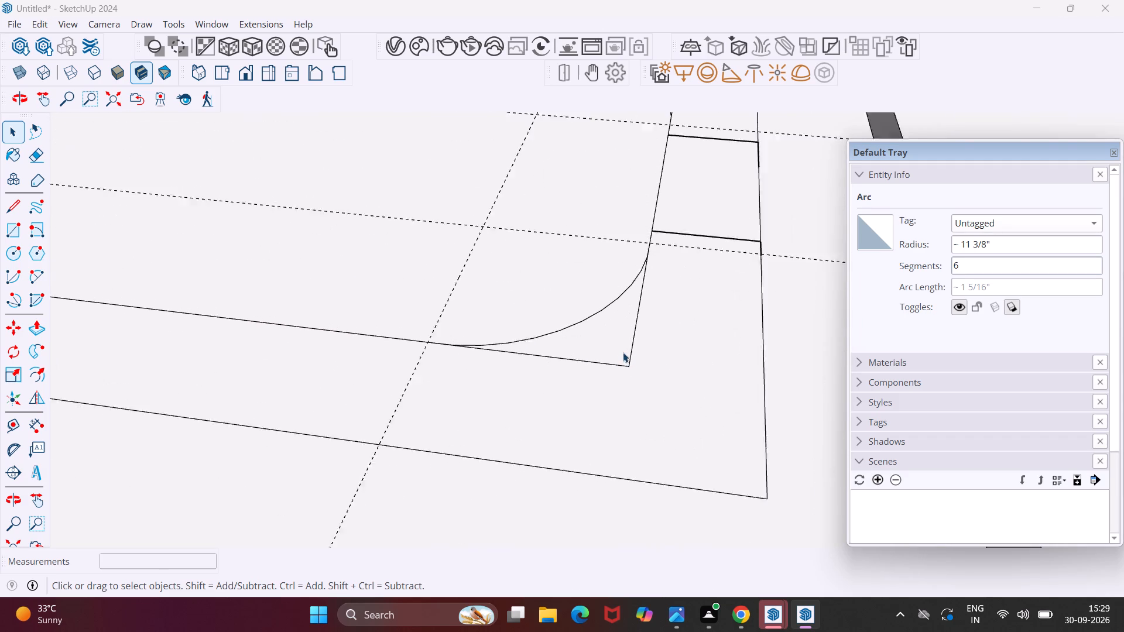
scroll(623, 352, up, 3)
scroll(580, 313, up, 5)
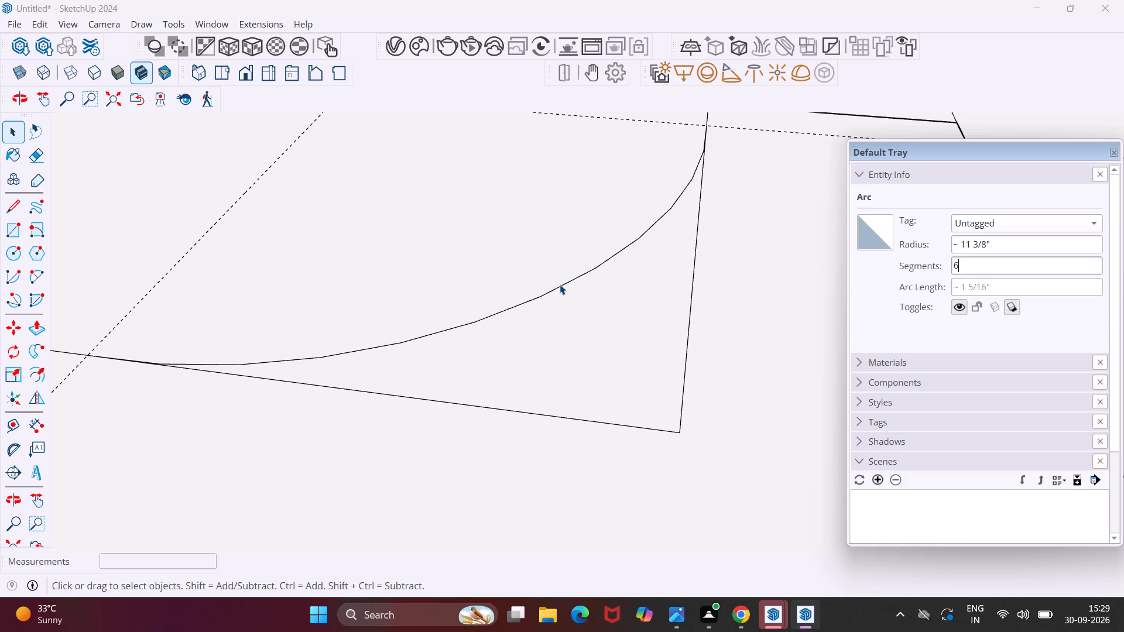
click(560, 284)
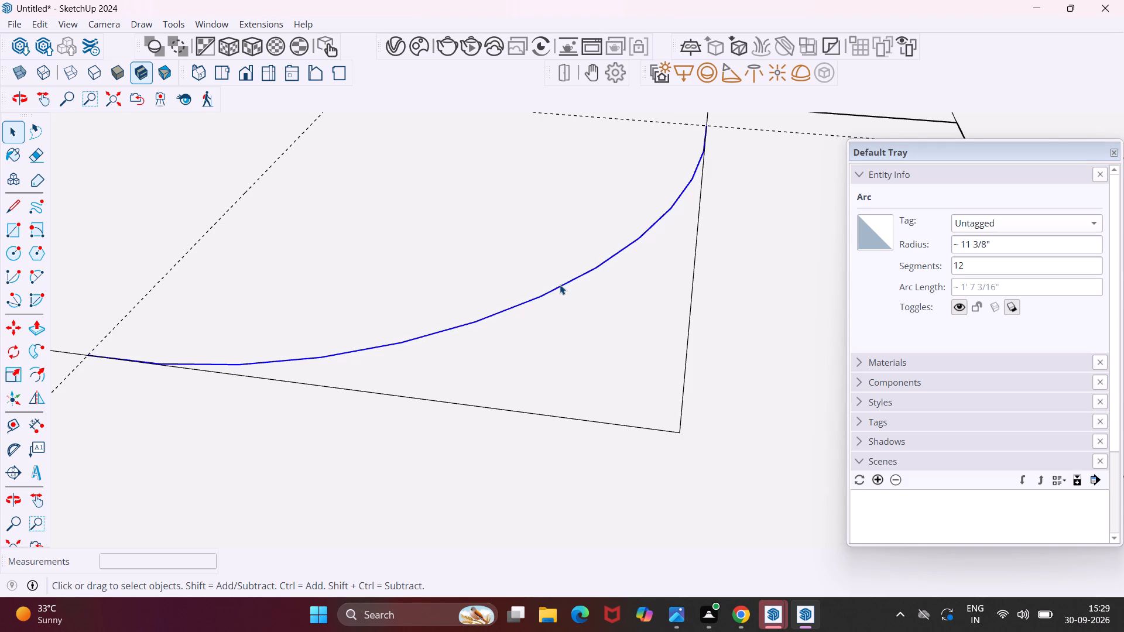
click(969, 265)
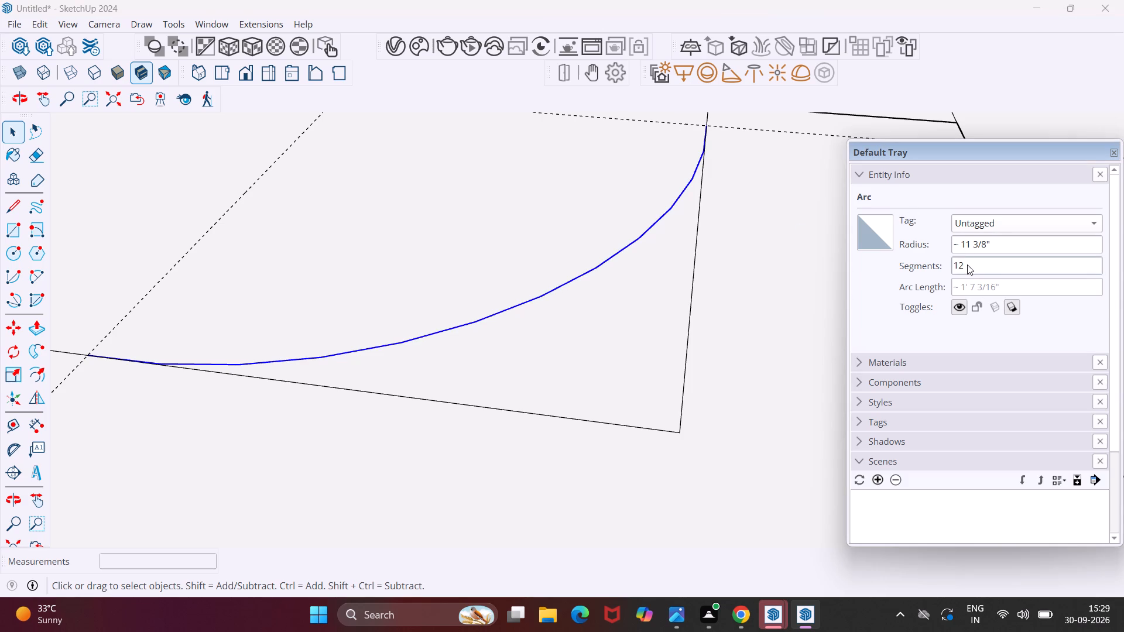
key(BackSpace)
key(BackSpace)
text(60)
key(Return)
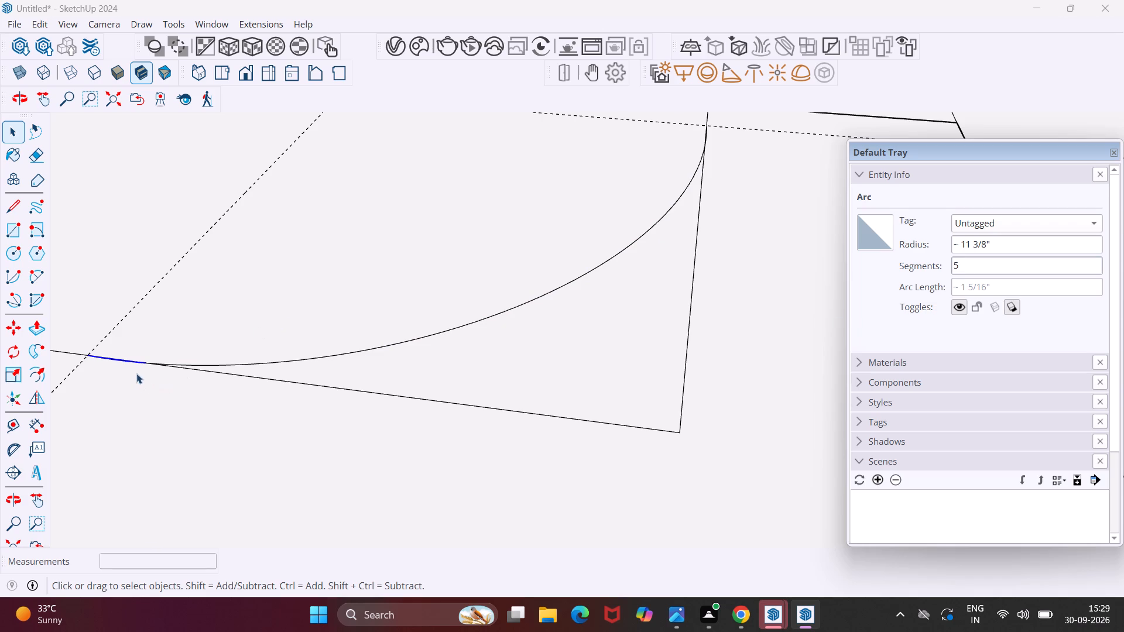
Set that arc's short end piece, beside the long edge's guide intersection, to 7 segments.
scroll(129, 372, up, 16)
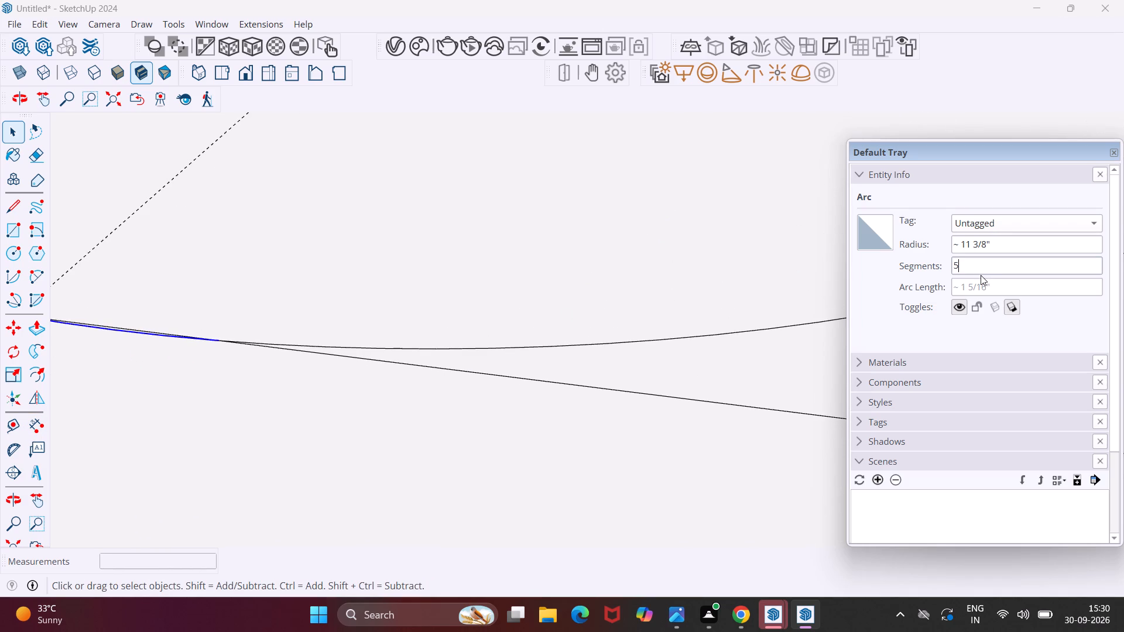
key(Delete)
key(BackSpace)
key(7)
key(Return)
Set the other corner arc on that same short side of the innermost rectangle to 60 segments.
scroll(571, 213, down, 7)
scroll(513, 221, down, 6)
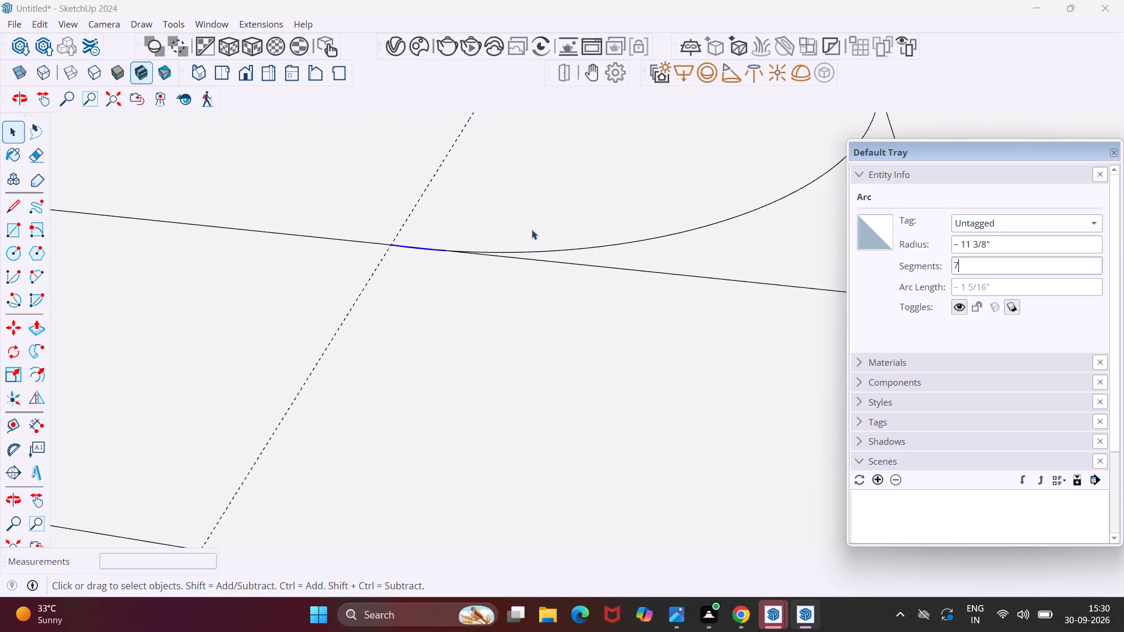
scroll(538, 233, down, 14)
middle_drag(698, 129, 582, 219)
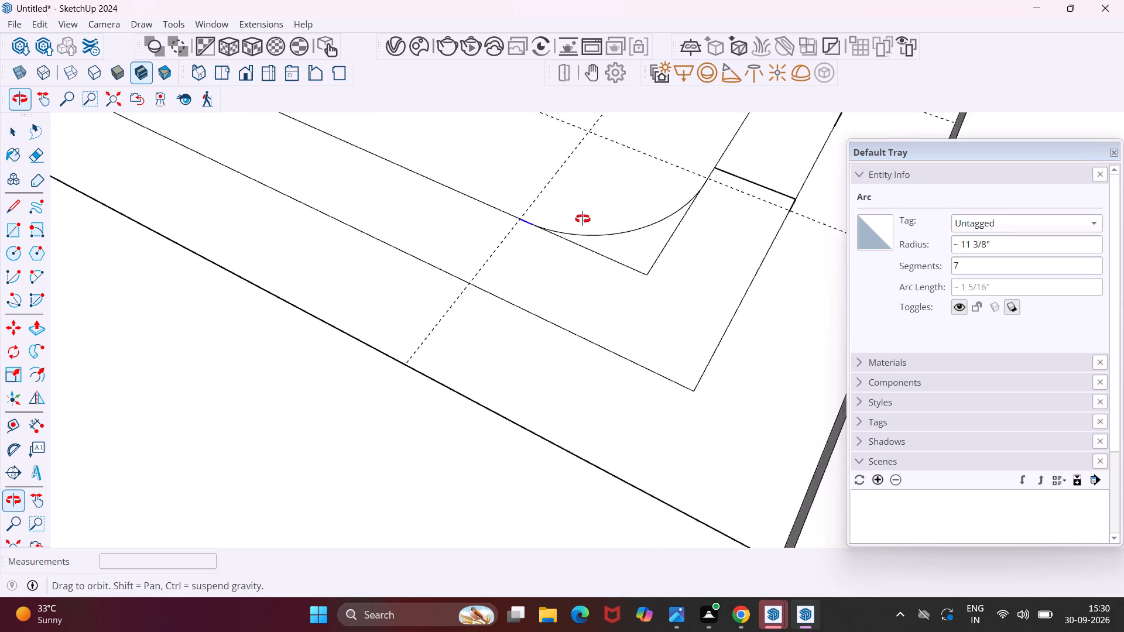
middle_drag(582, 219, 267, 226)
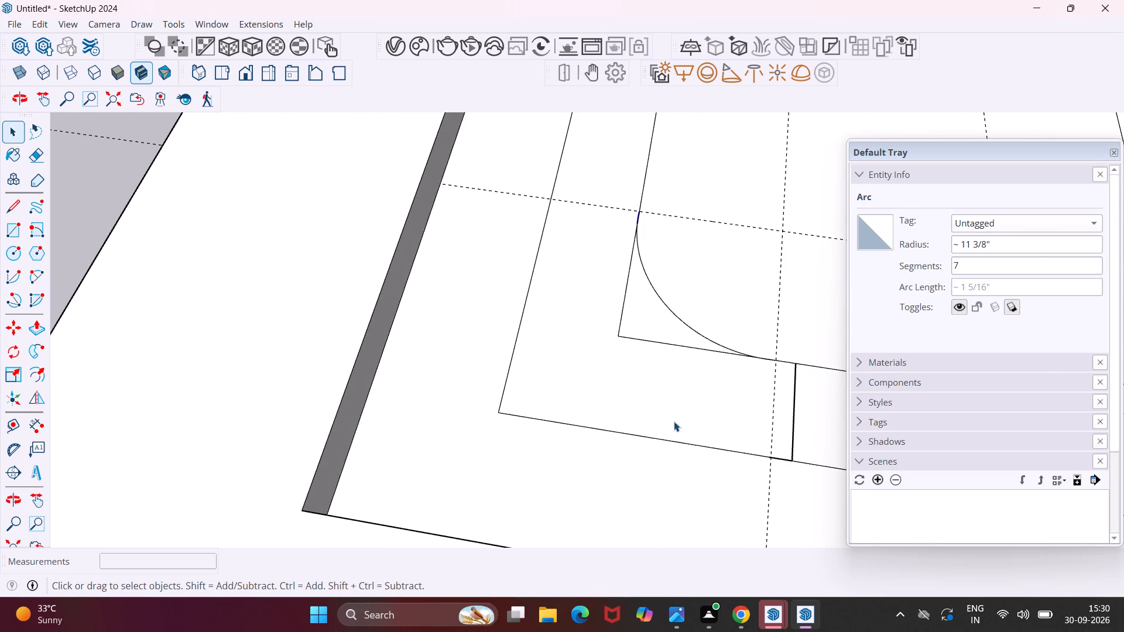
click(32, 96)
drag(628, 500, 0, 317)
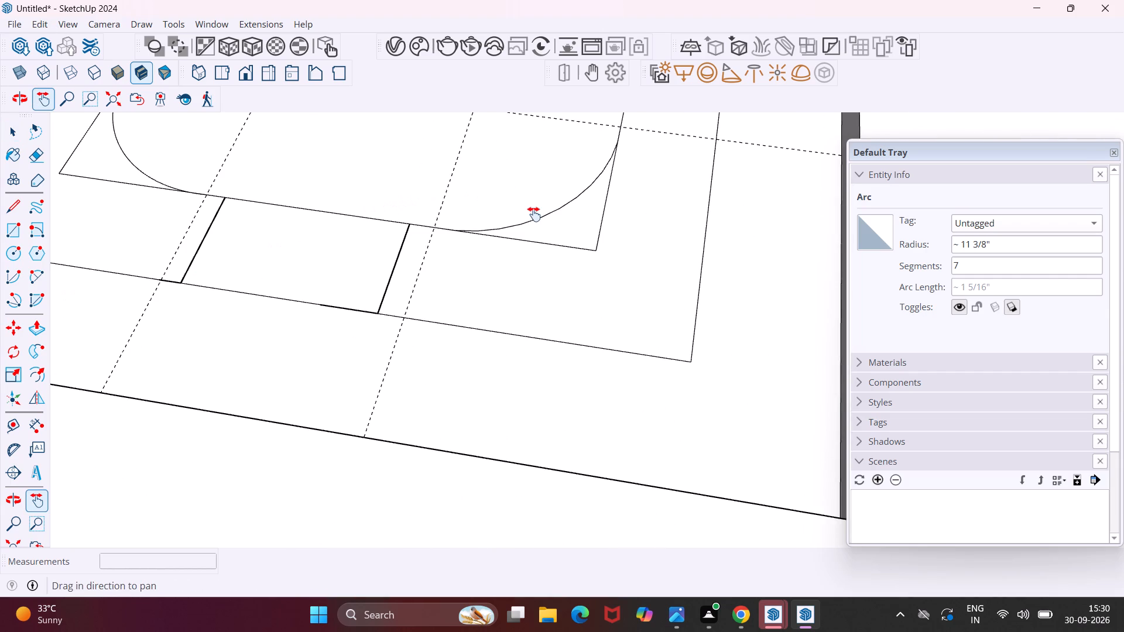
key(Escape)
key(space)
click(538, 217)
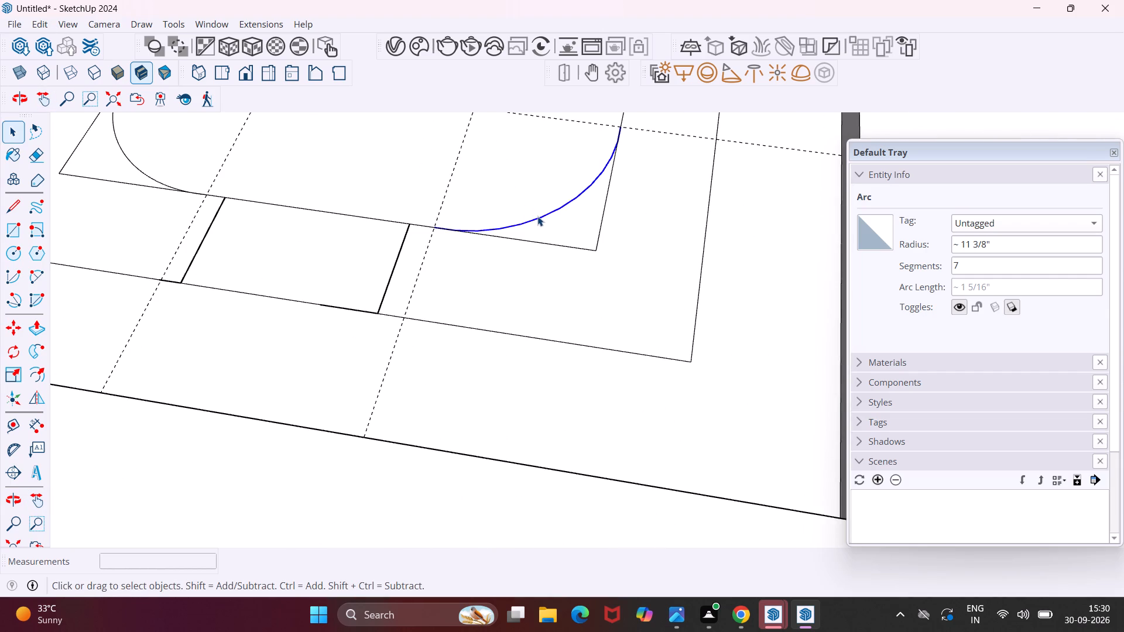
click(964, 263)
key(BackSpace)
key(BackSpace)
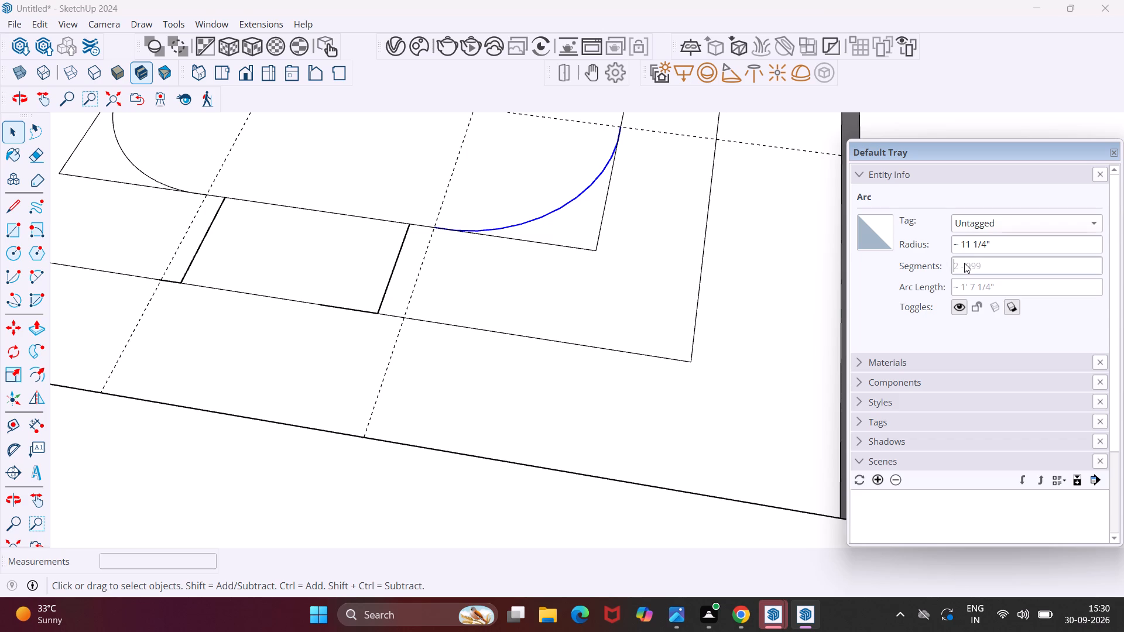
text(60)
key(Return)
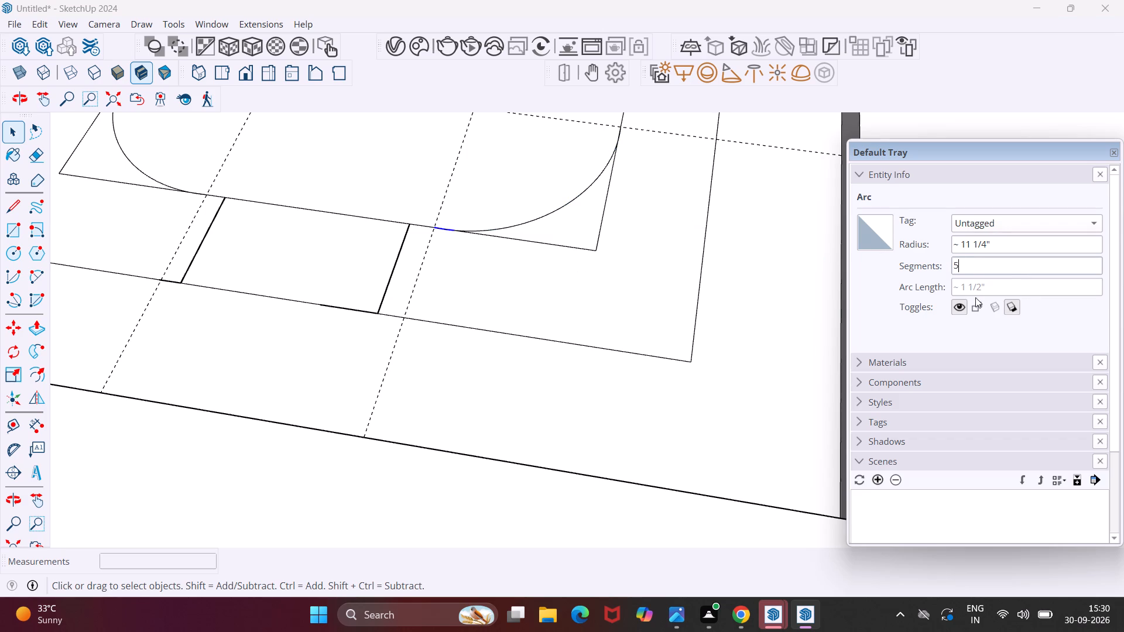
Set this arc's short end piece, beside the short edge's guide intersection, to 8 segments.
click(963, 272)
key(BackSpace)
key(8)
key(Return)
Offset a 38-segment corner arc of the innermost rectangle outward about 7 5/8", into the matching corner of the surrounding rectangle.
scroll(612, 288, down, 5)
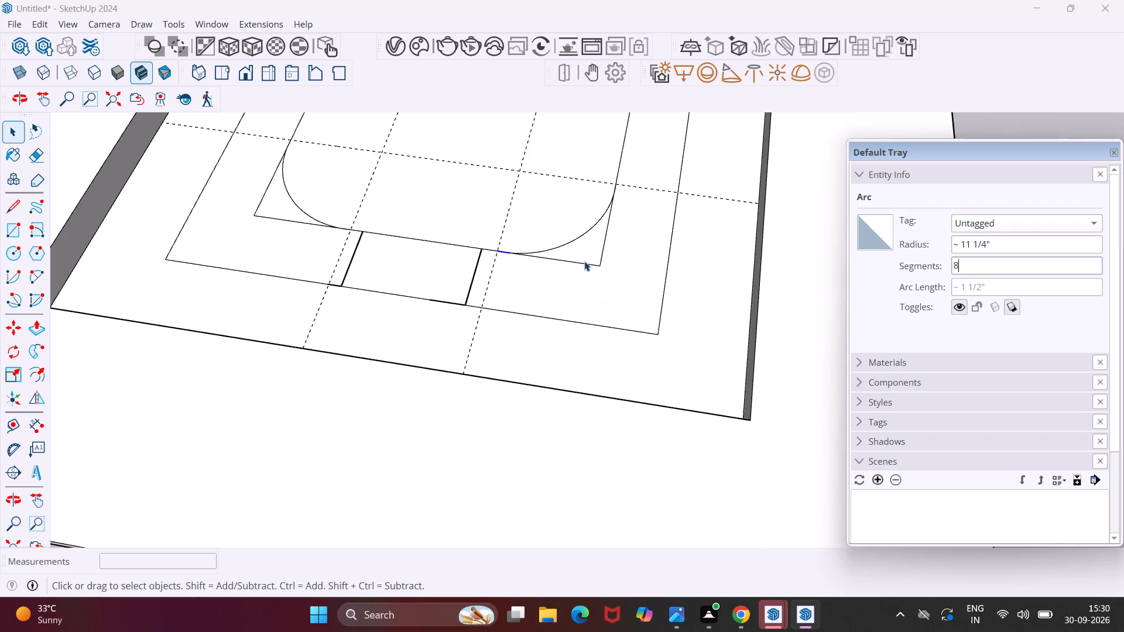
scroll(581, 255, down, 6)
middle_drag(724, 119, 542, 228)
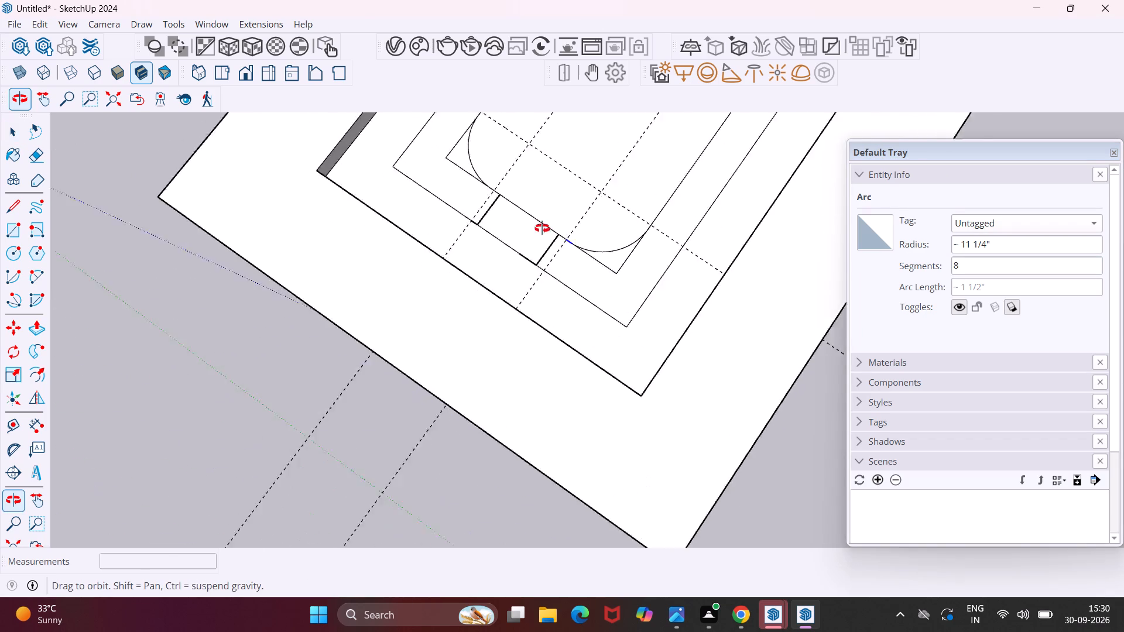
middle_drag(542, 228, 414, 236)
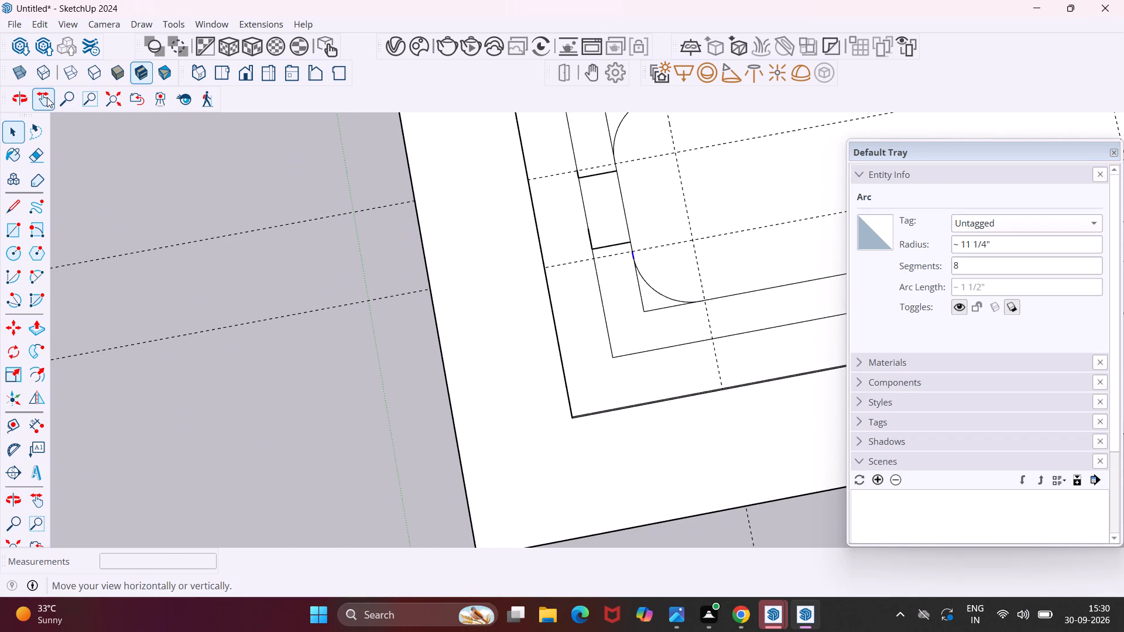
click(47, 97)
drag(469, 338, 203, 341)
drag(786, 190, 588, 227)
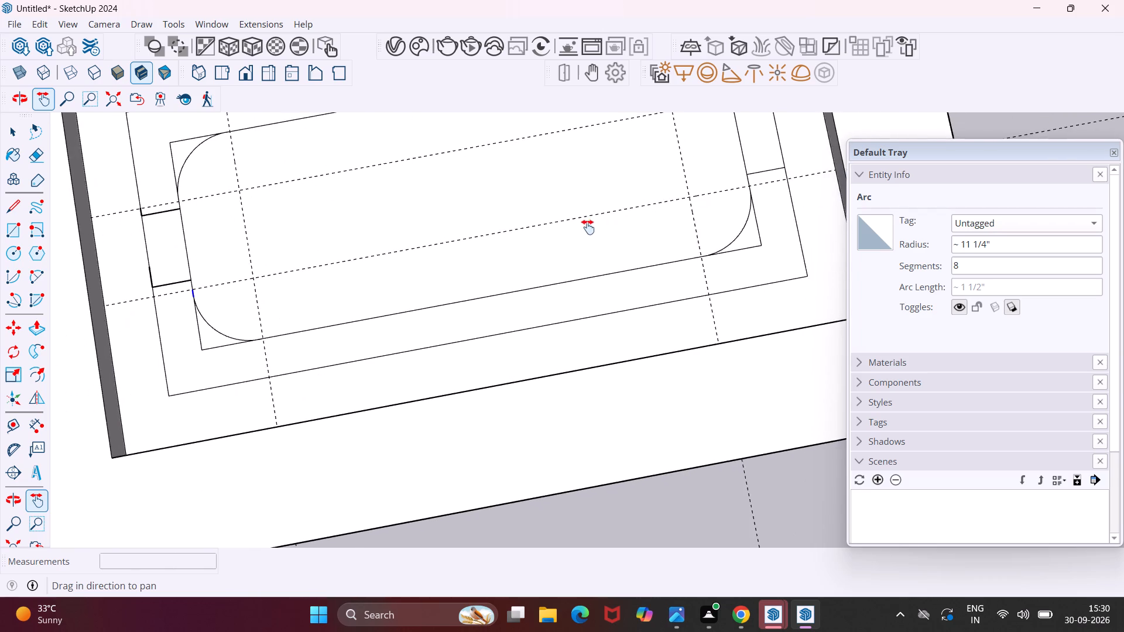
drag(588, 227, 586, 228)
key(Escape)
key(space)
scroll(724, 250, up, 8)
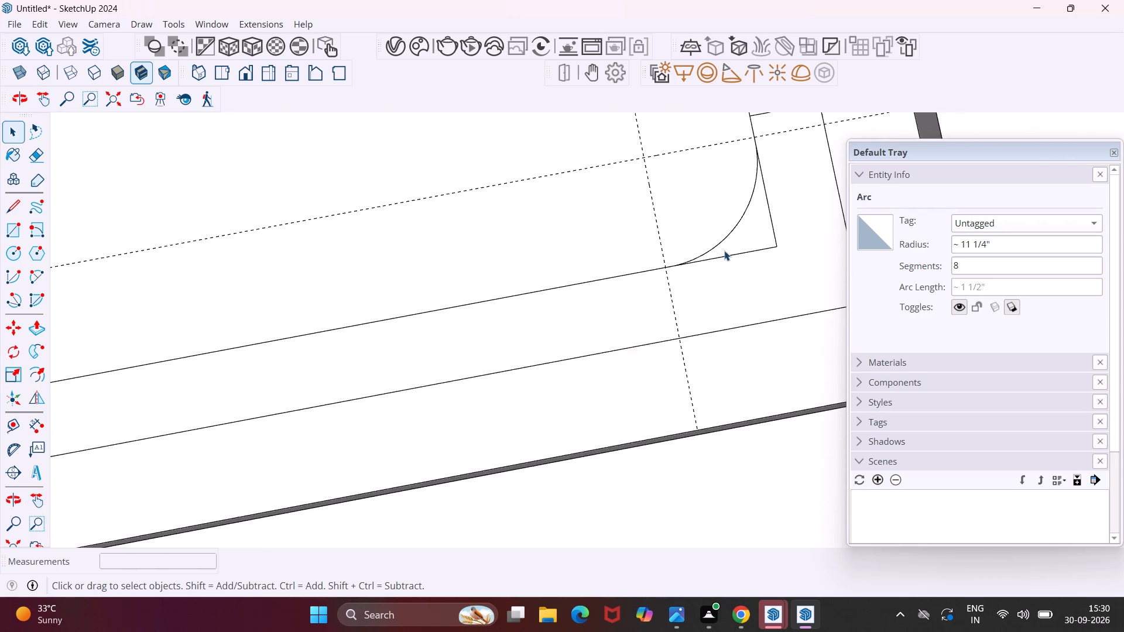
scroll(724, 250, up, 3)
click(732, 223)
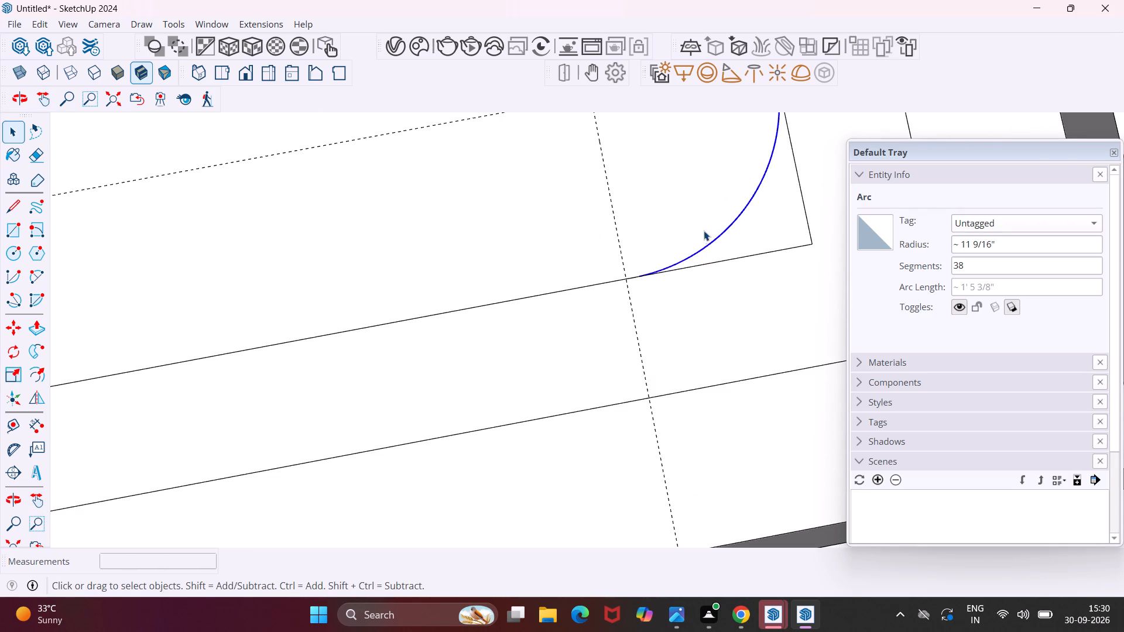
scroll(702, 235, down, 16)
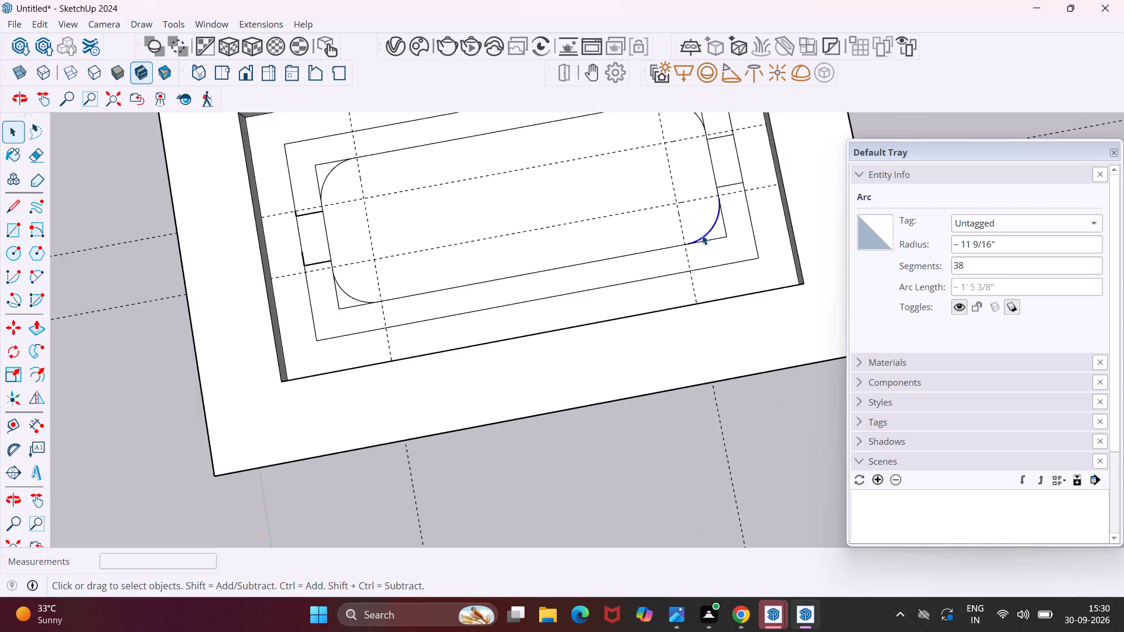
scroll(702, 235, down, 3)
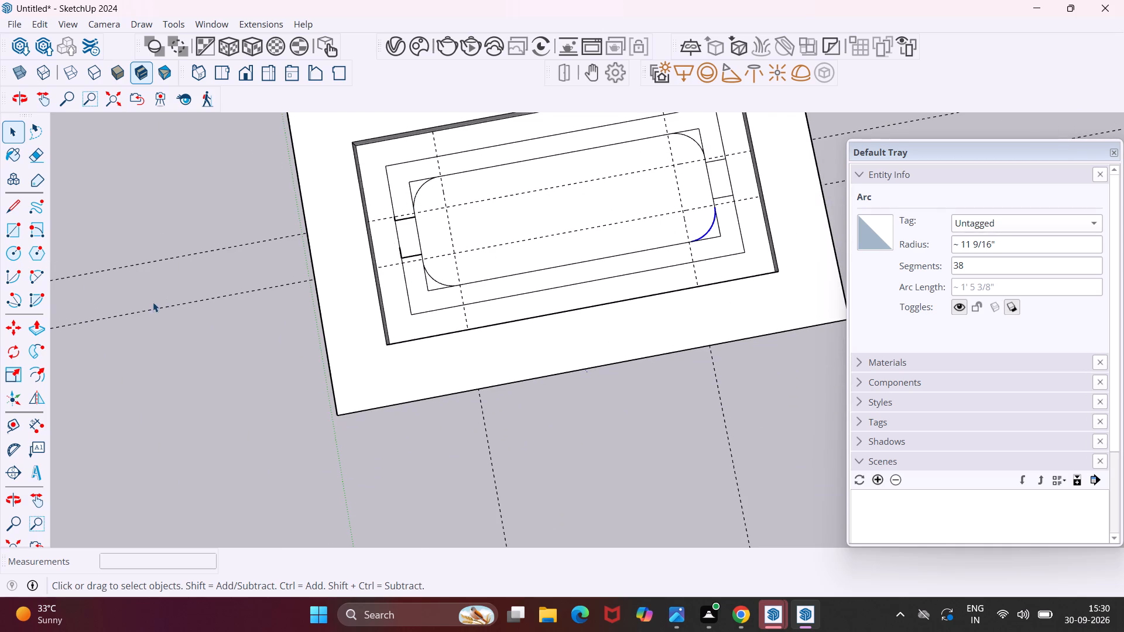
click(44, 370)
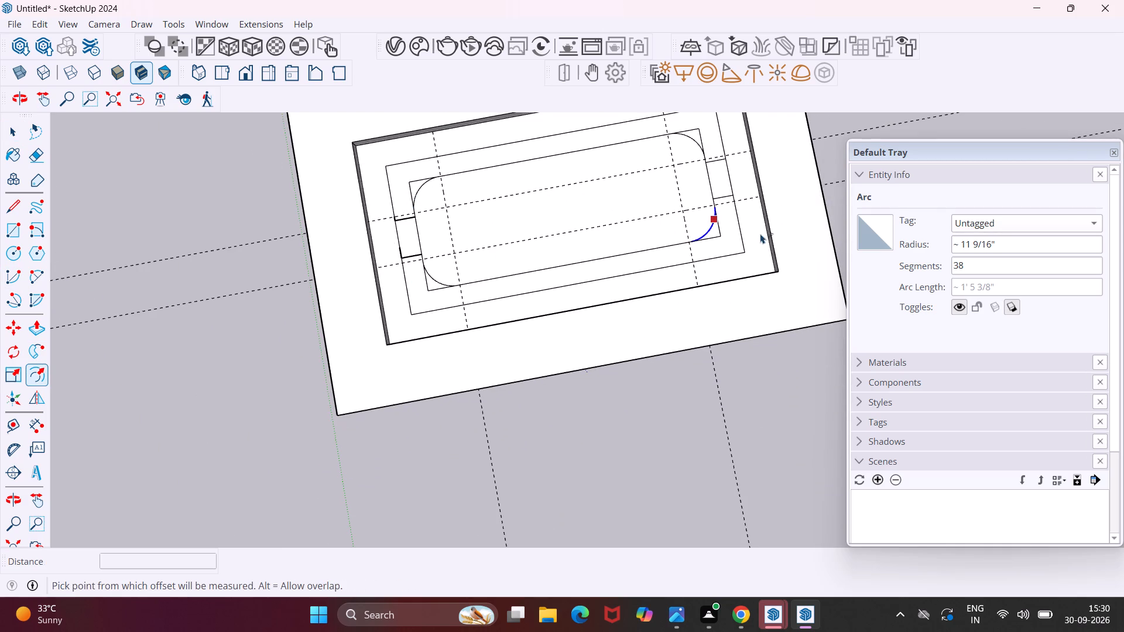
scroll(729, 235, up, 10)
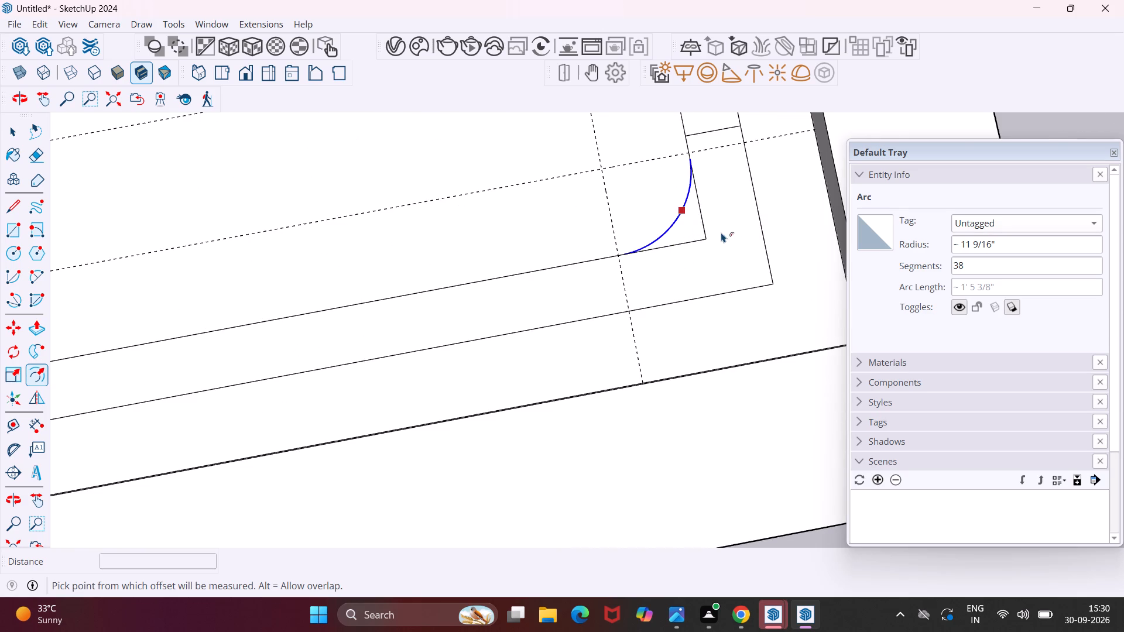
click(721, 232)
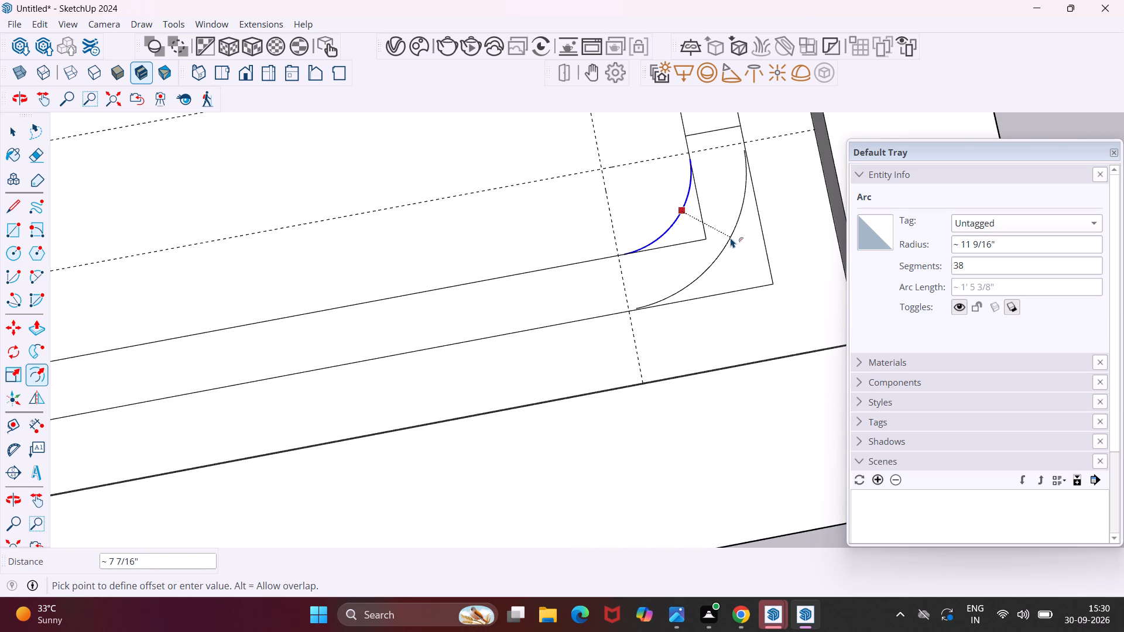
scroll(731, 238, up, 9)
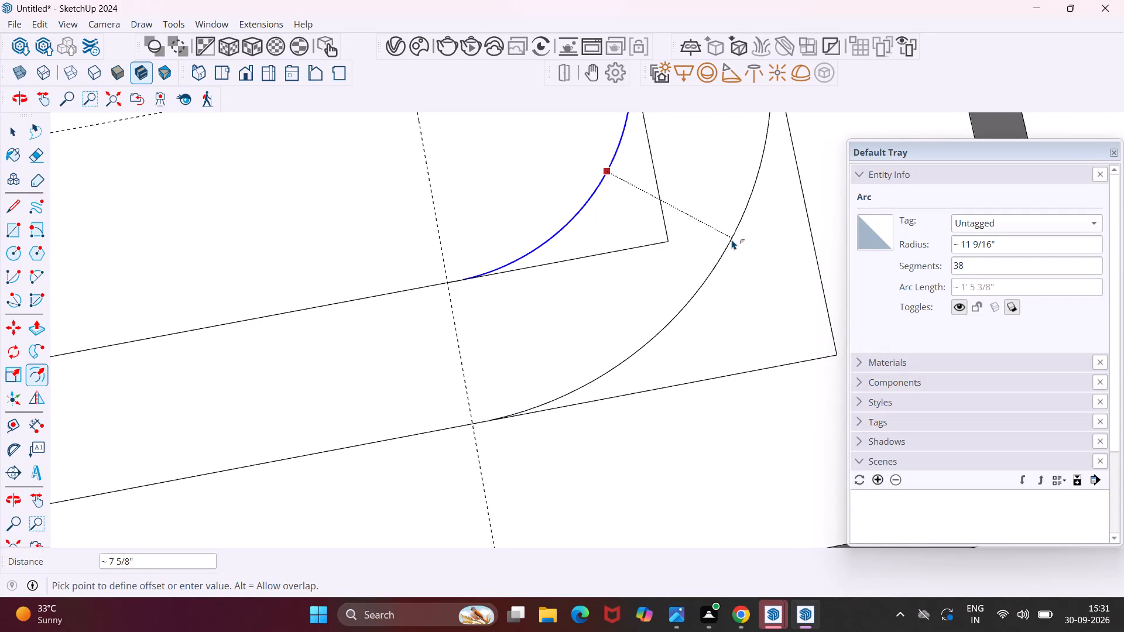
scroll(732, 239, up, 4)
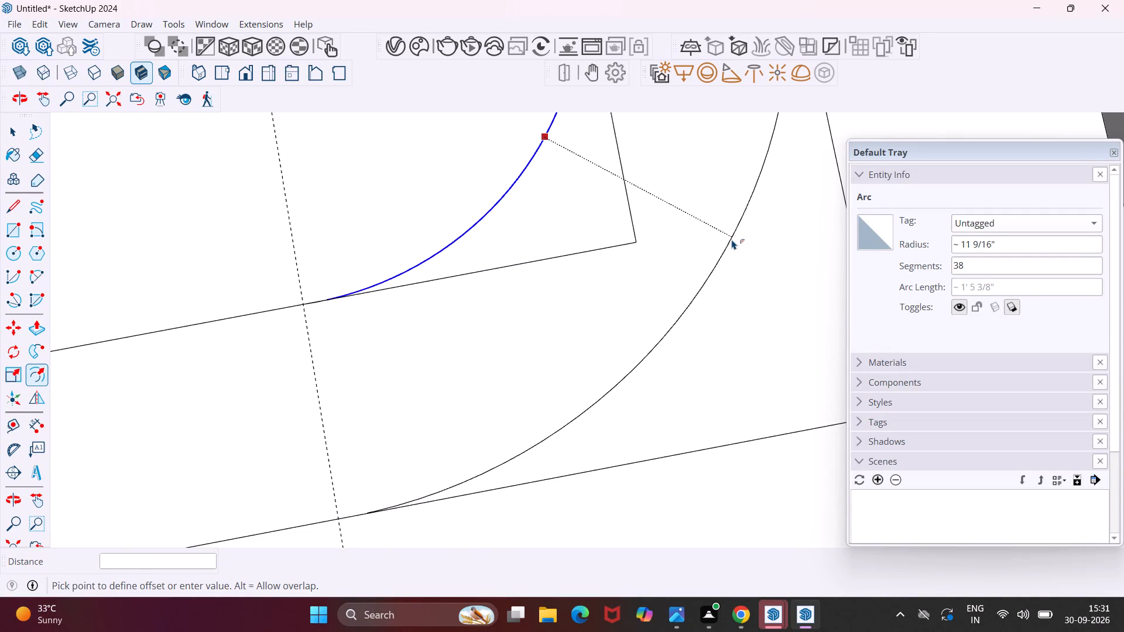
click(732, 239)
scroll(646, 239, down, 13)
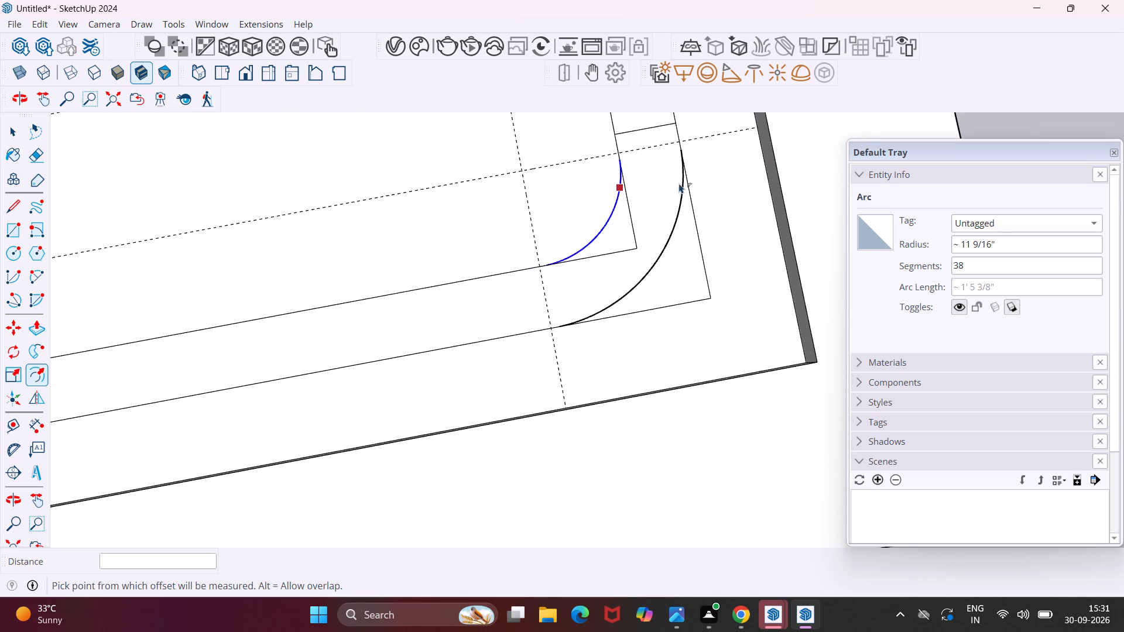
key(Escape)
scroll(679, 152, up, 4)
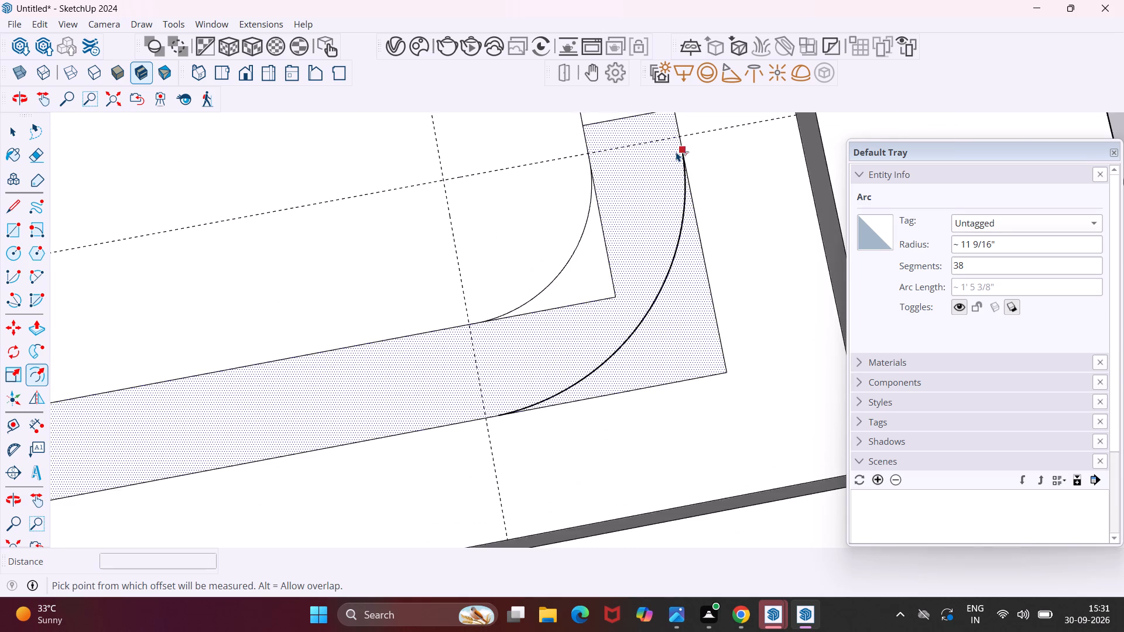
scroll(676, 152, up, 5)
key(Escape)
key(space)
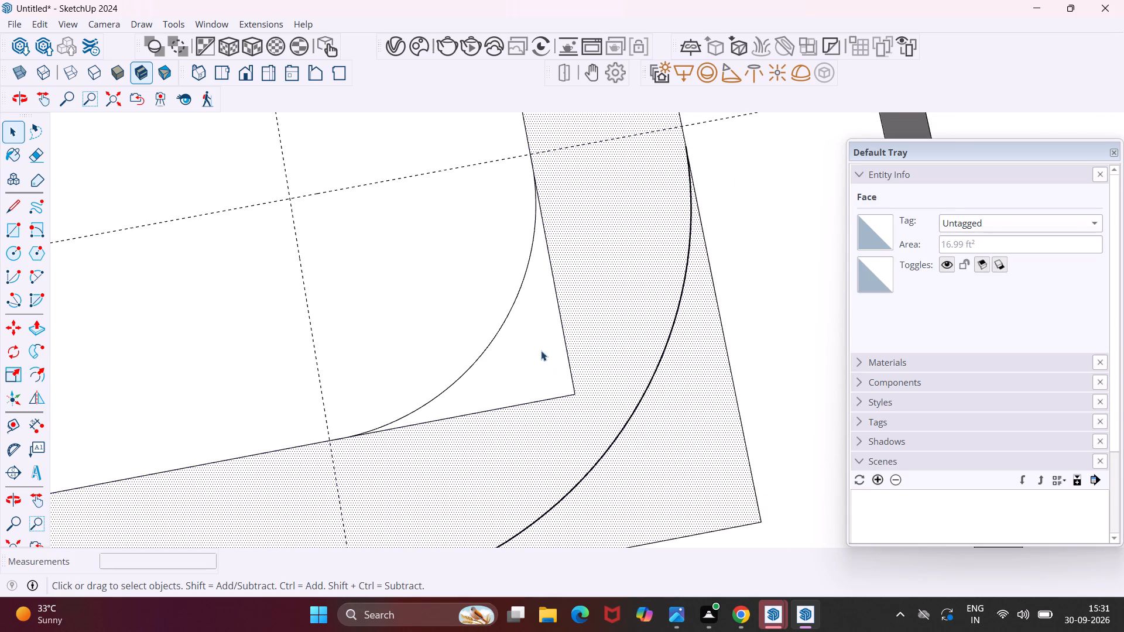
scroll(586, 334, down, 12)
scroll(501, 351, down, 8)
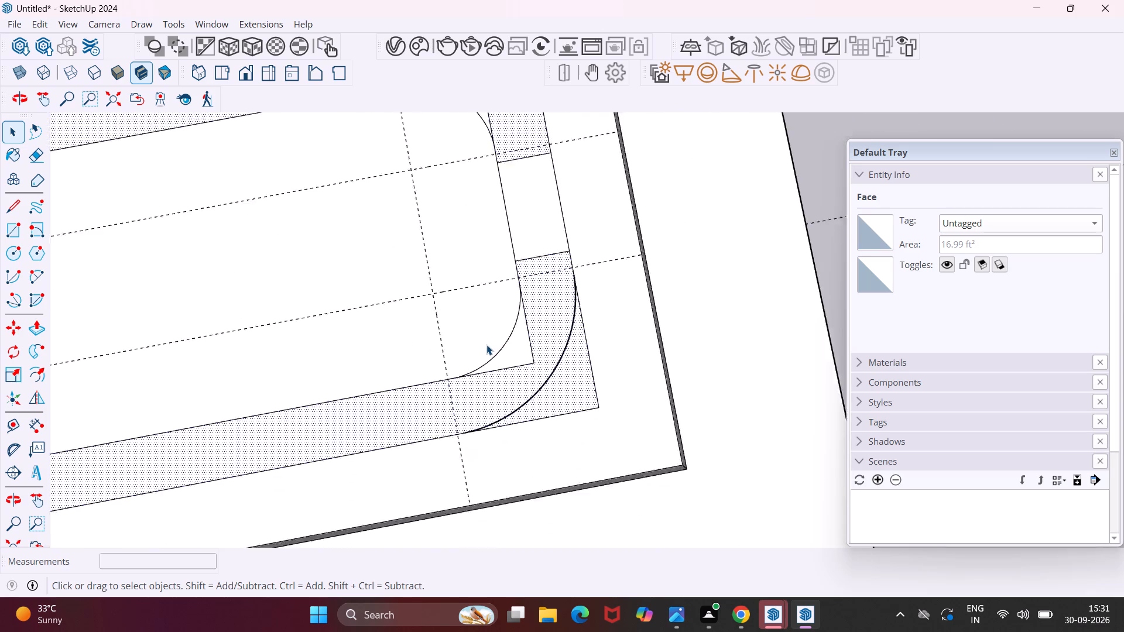
Delete the 38-segment arc offset into the surrounding rectangle's corner.
scroll(486, 345, down, 9)
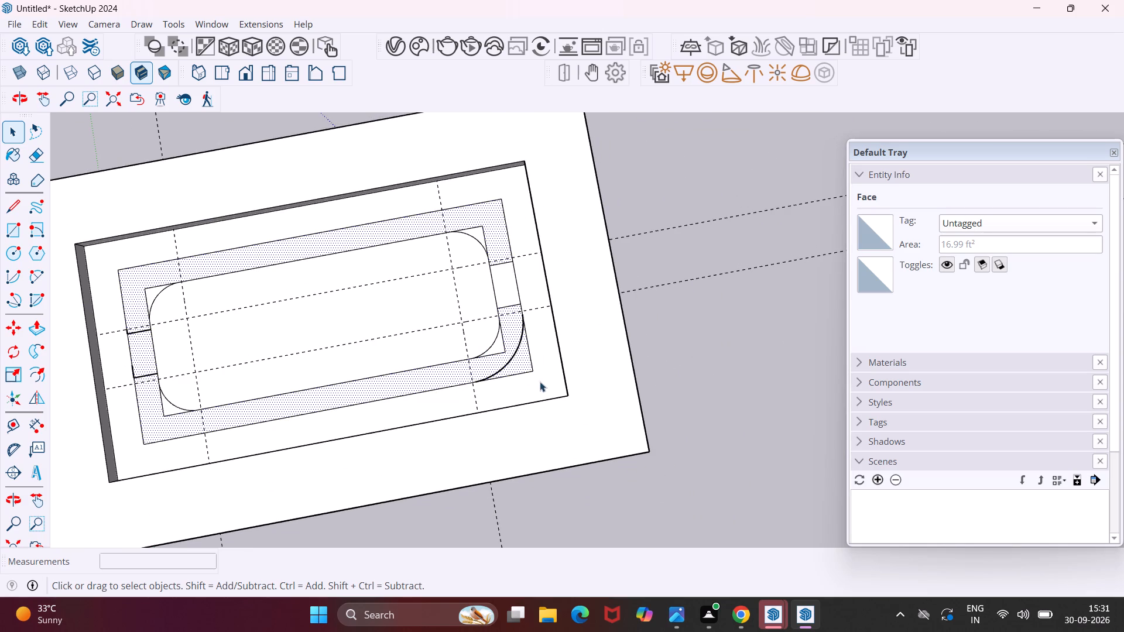
click(697, 362)
scroll(489, 362, up, 8)
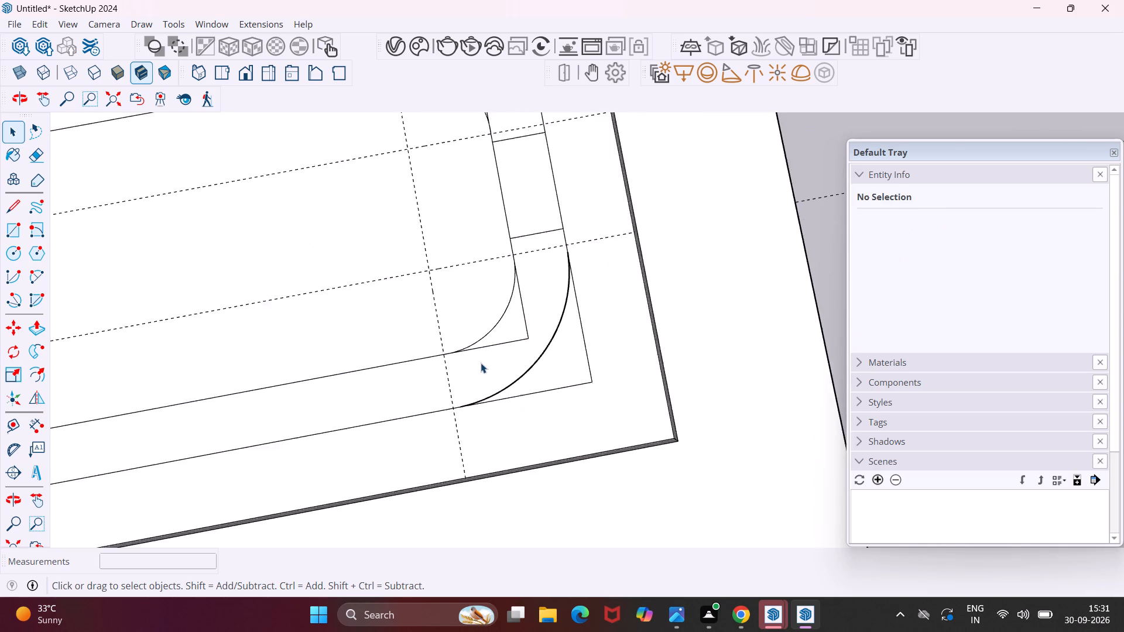
scroll(481, 363, up, 5)
click(483, 368)
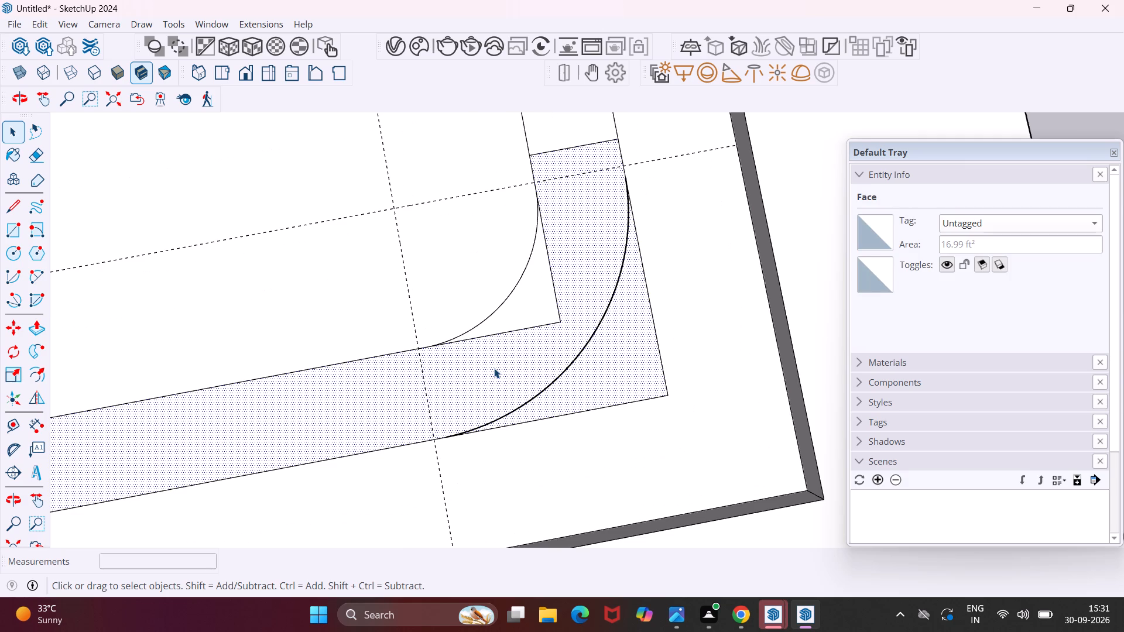
scroll(446, 441, up, 9)
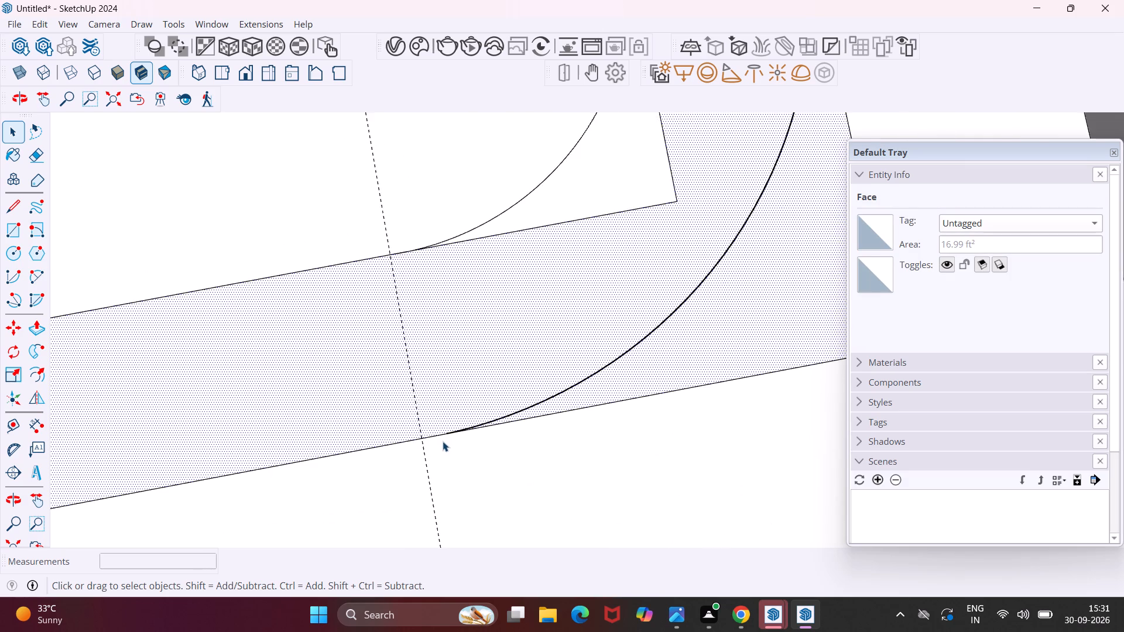
scroll(443, 441, up, 16)
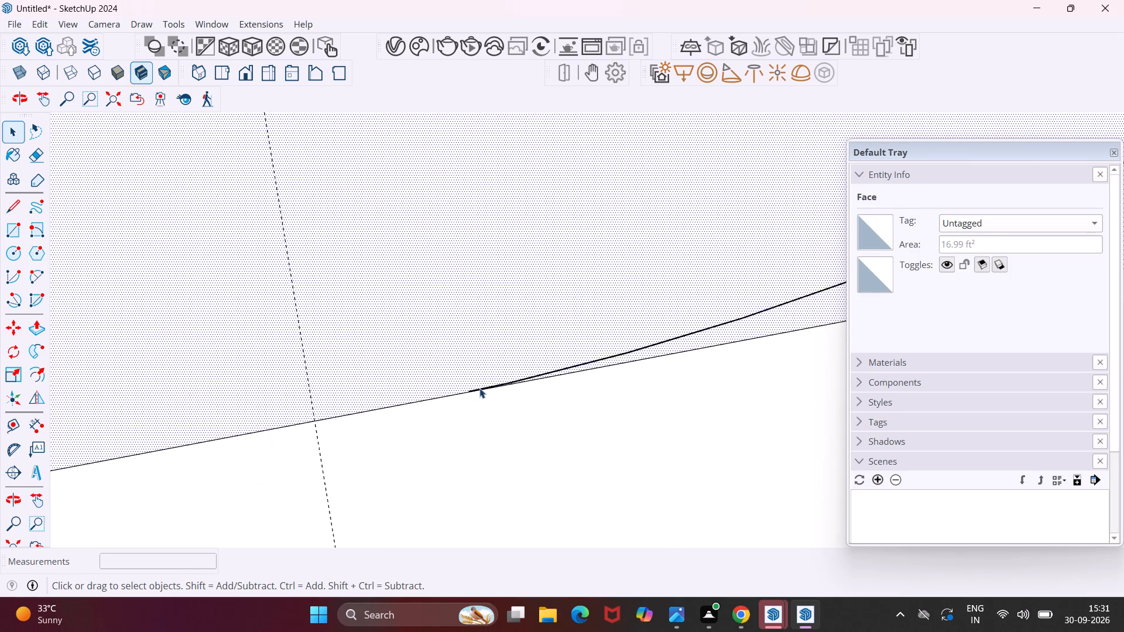
scroll(479, 388, up, 18)
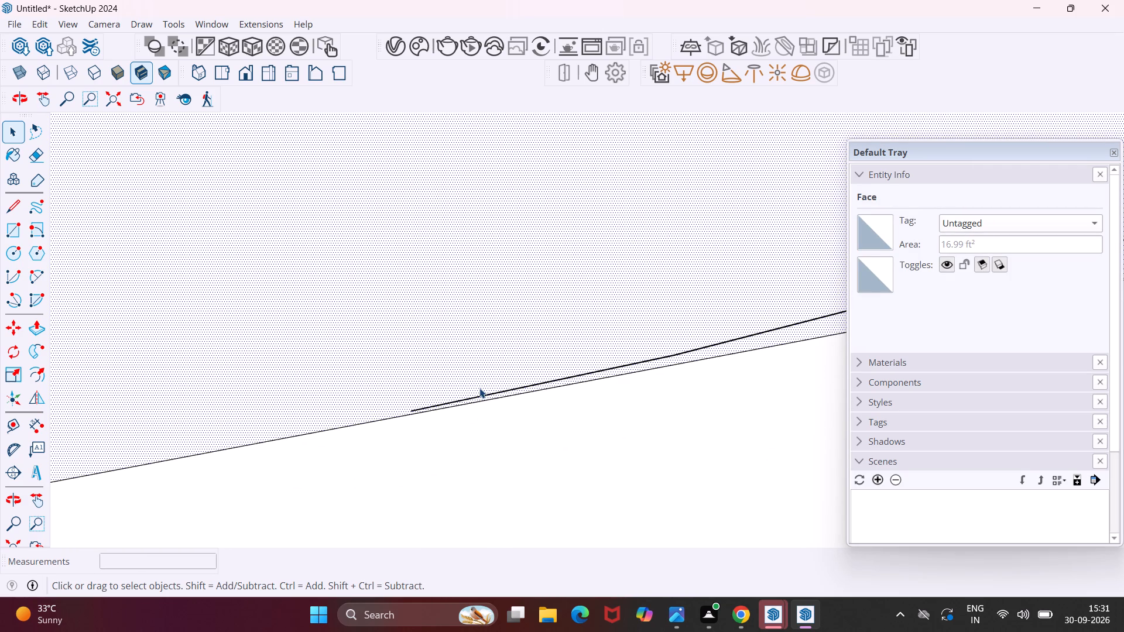
click(484, 393)
double_click(484, 393)
scroll(481, 394, up, 10)
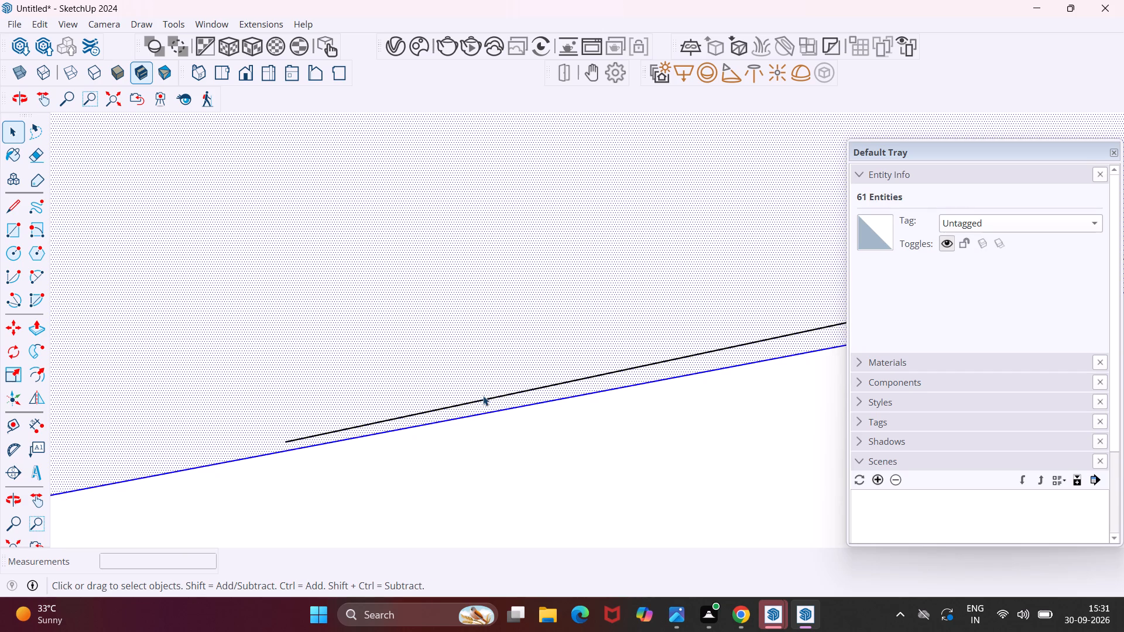
click(492, 397)
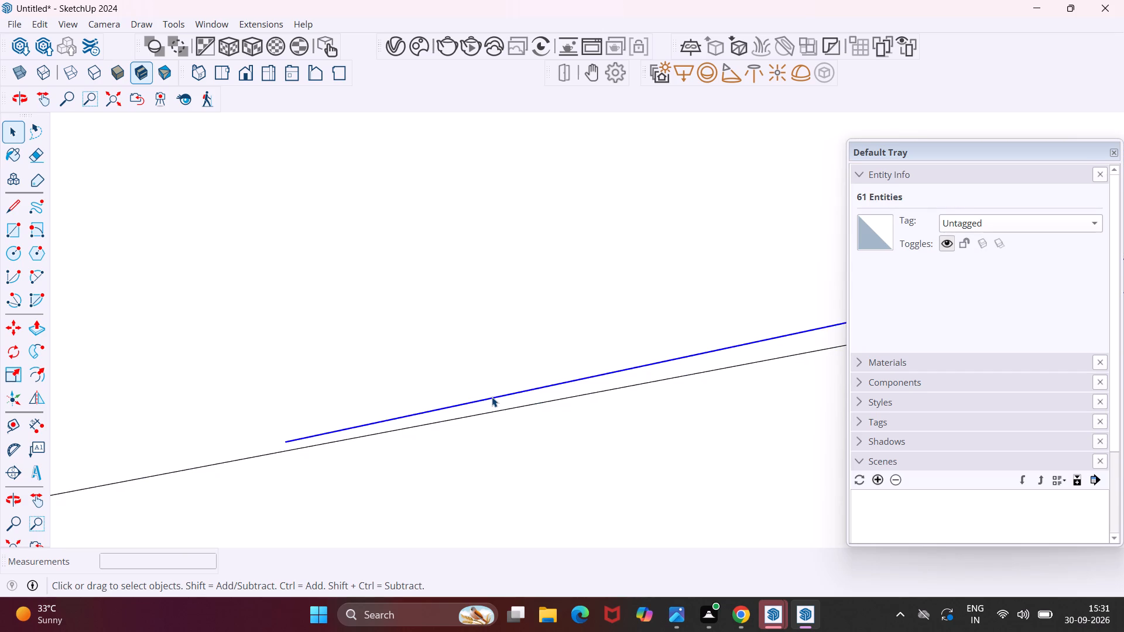
key(Delete)
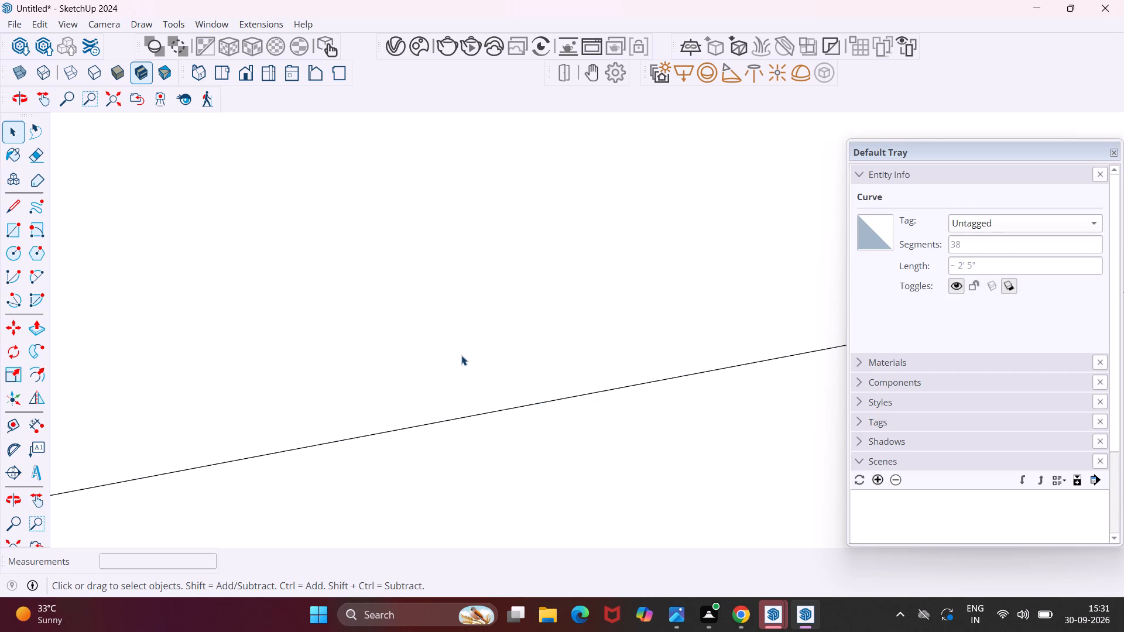
Erase the two straight edge pieces outside one corner arc of the innermost rectangle, on the short side with the heavier connecting lines.
scroll(460, 352, down, 14)
scroll(424, 325, down, 20)
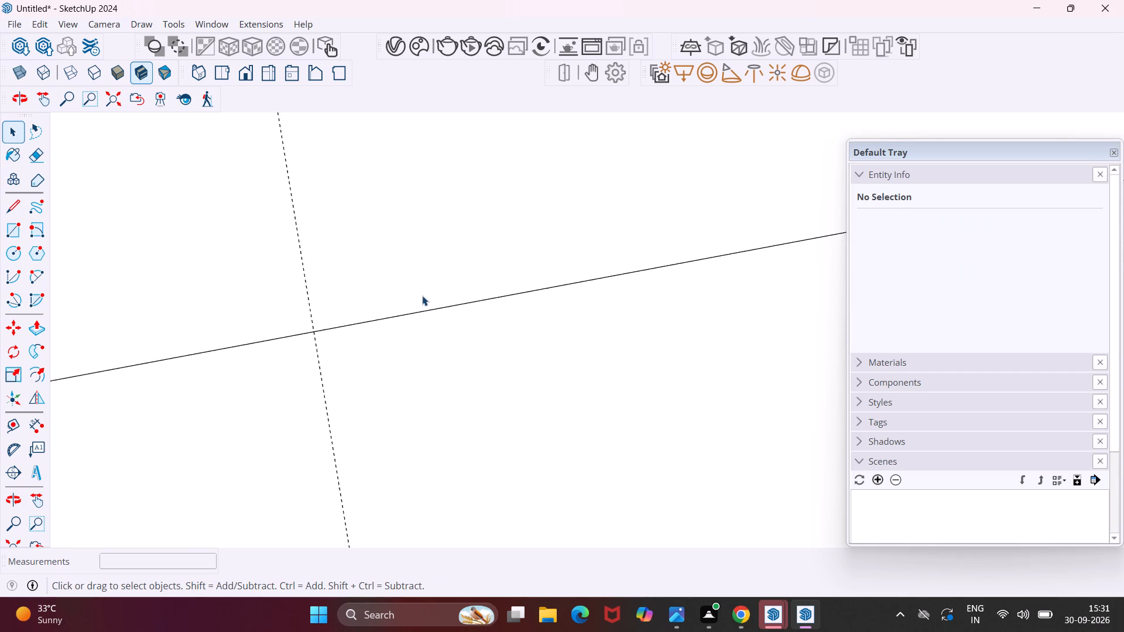
scroll(422, 296, down, 20)
scroll(422, 296, down, 12)
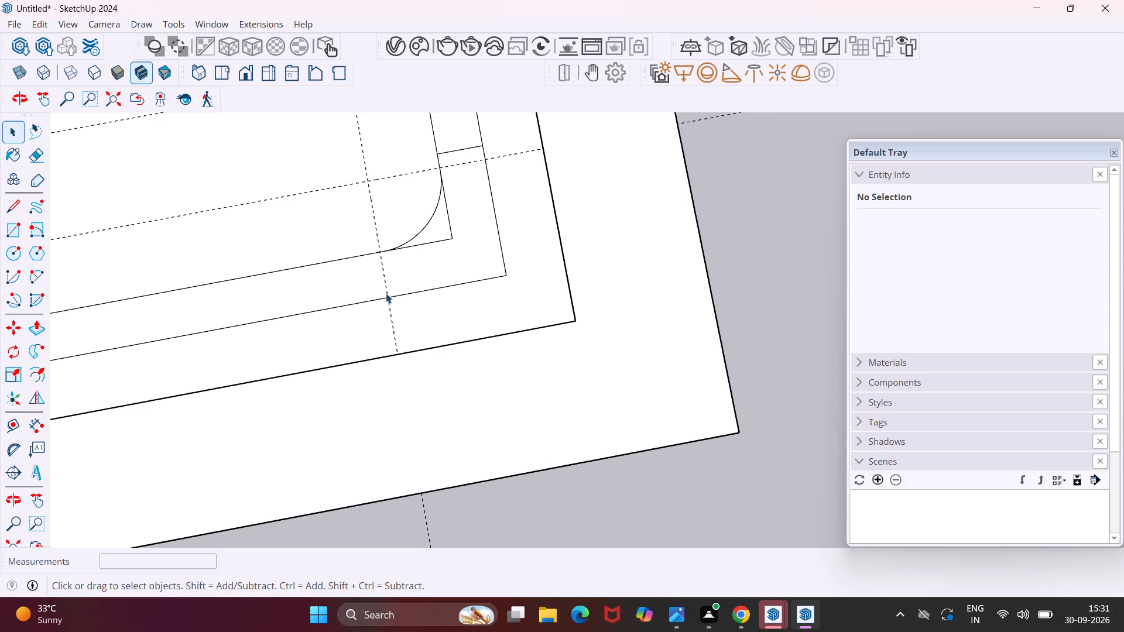
scroll(386, 288, down, 9)
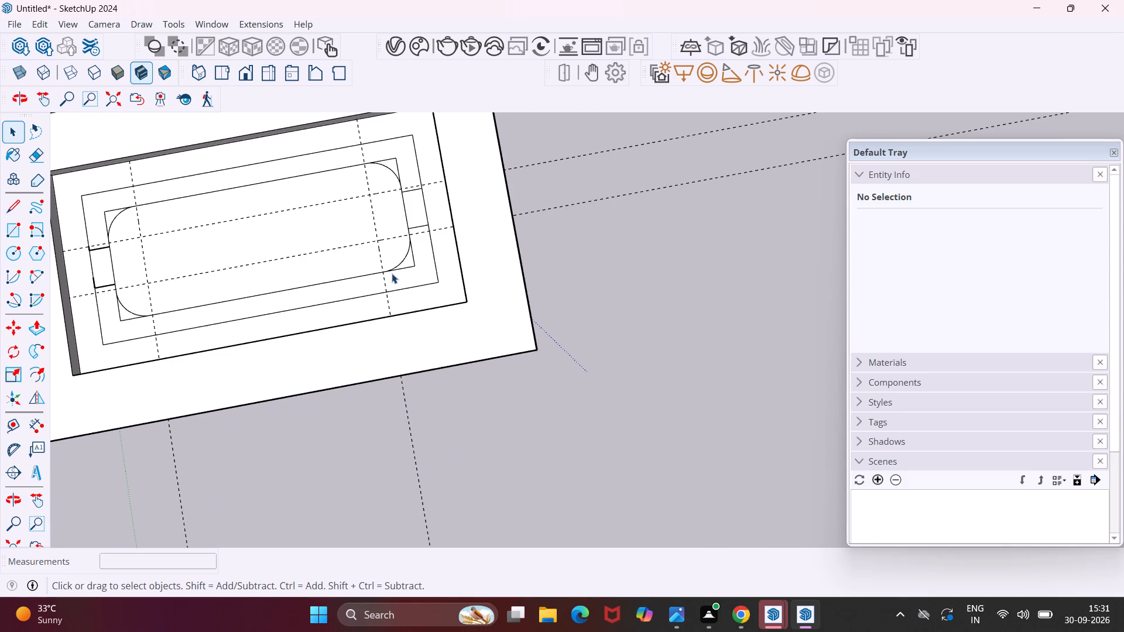
key(e)
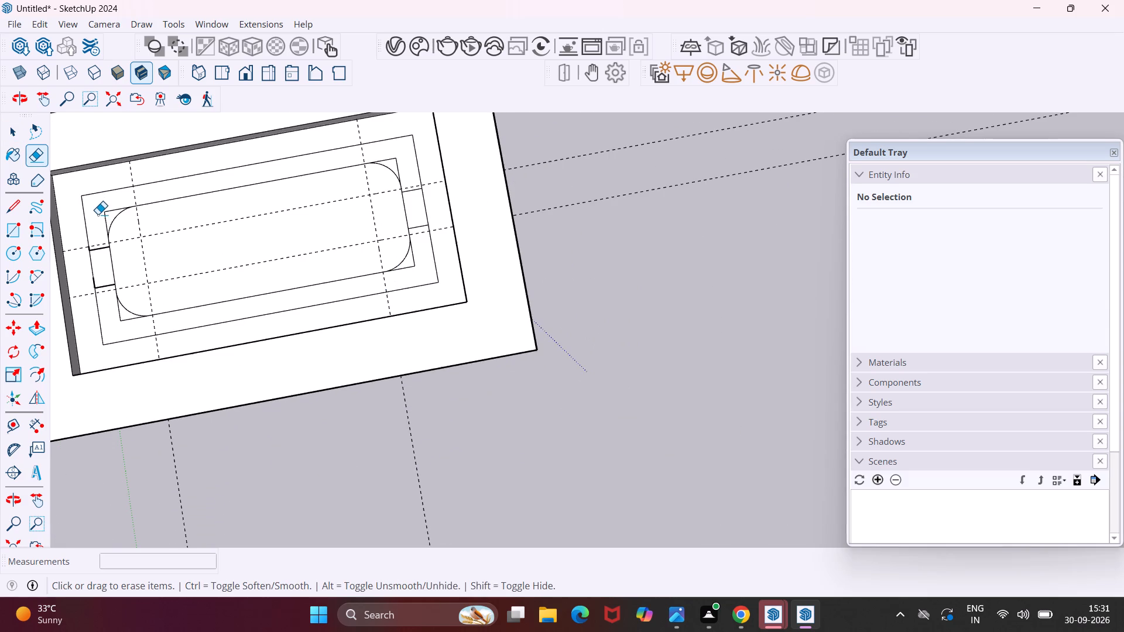
scroll(98, 215, up, 17)
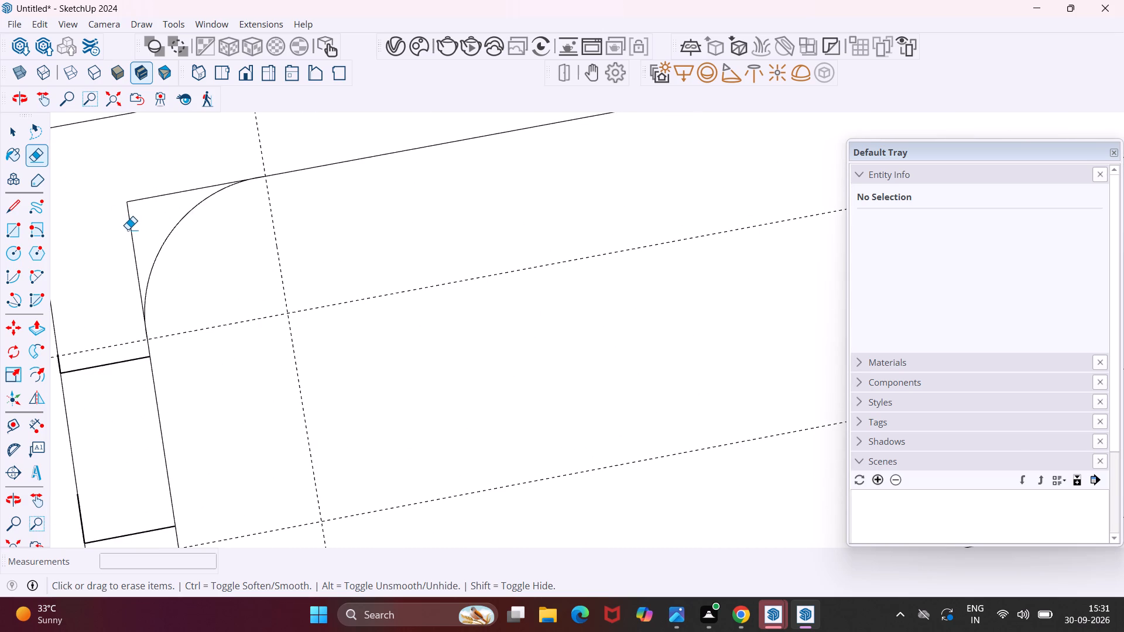
click(128, 231)
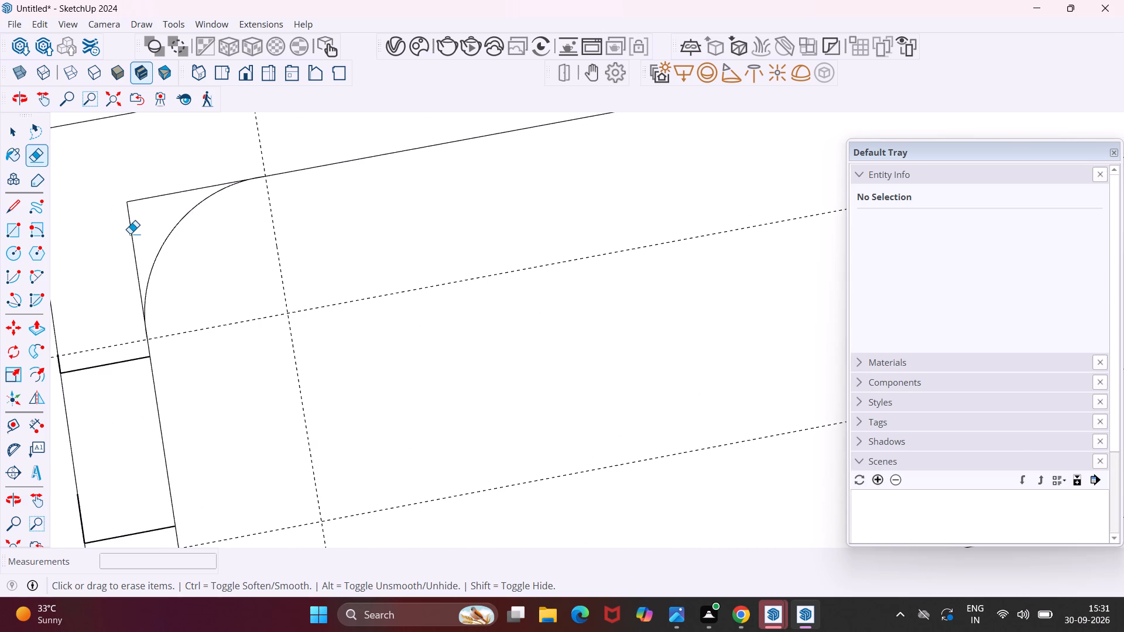
click(130, 233)
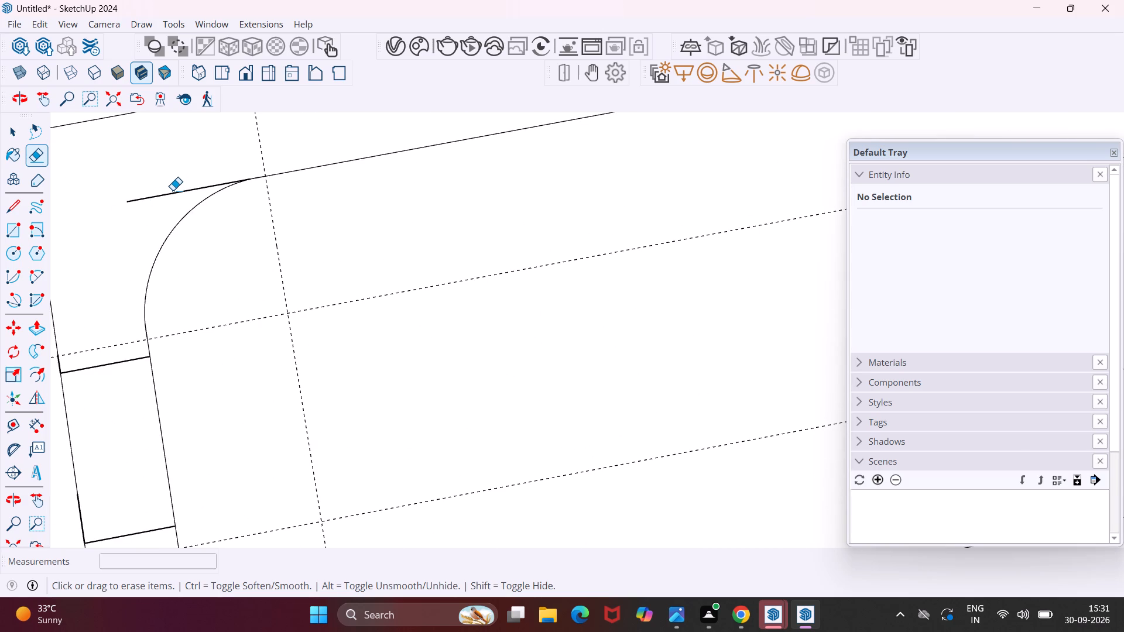
click(172, 194)
Erase the straight corner pieces outside both arcs along the innermost rectangle's other long side.
scroll(145, 189, down, 12)
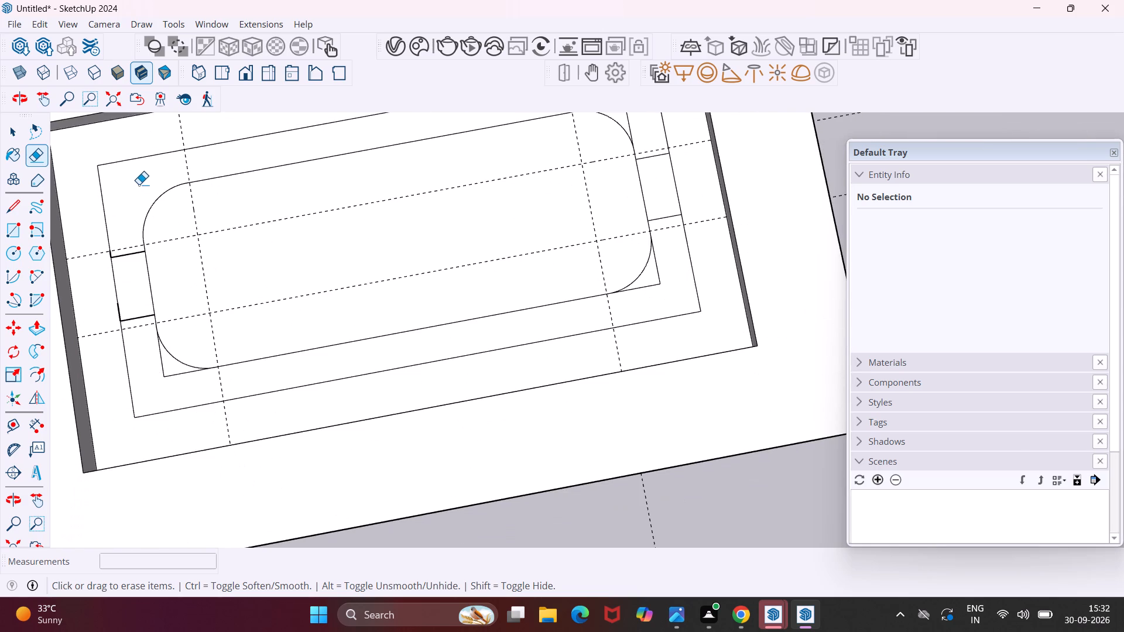
click(165, 359)
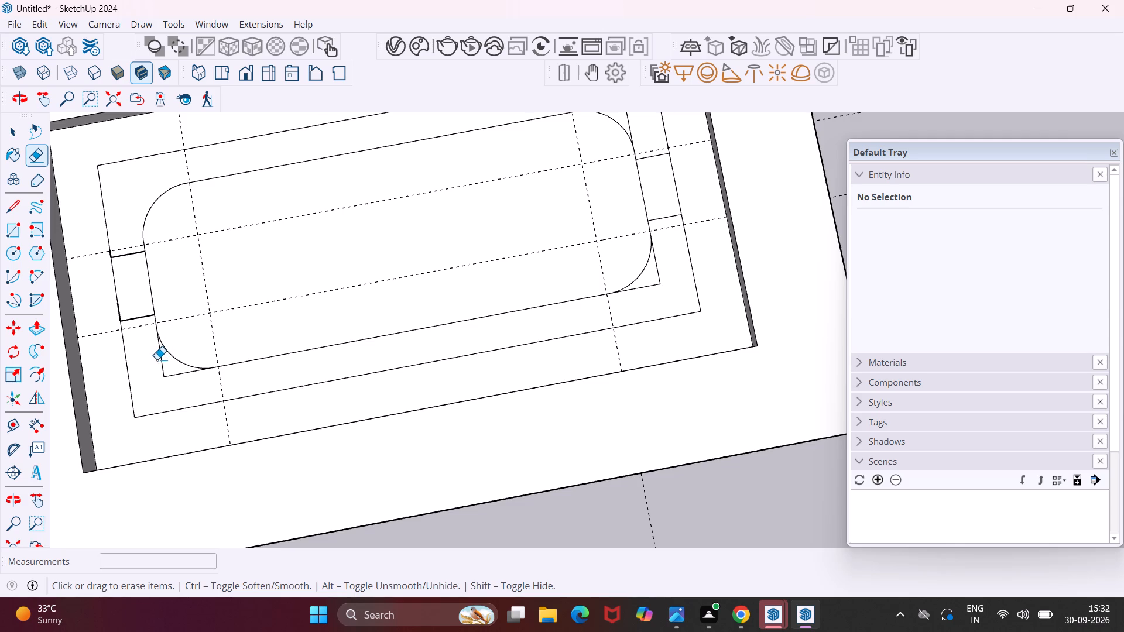
click(159, 356)
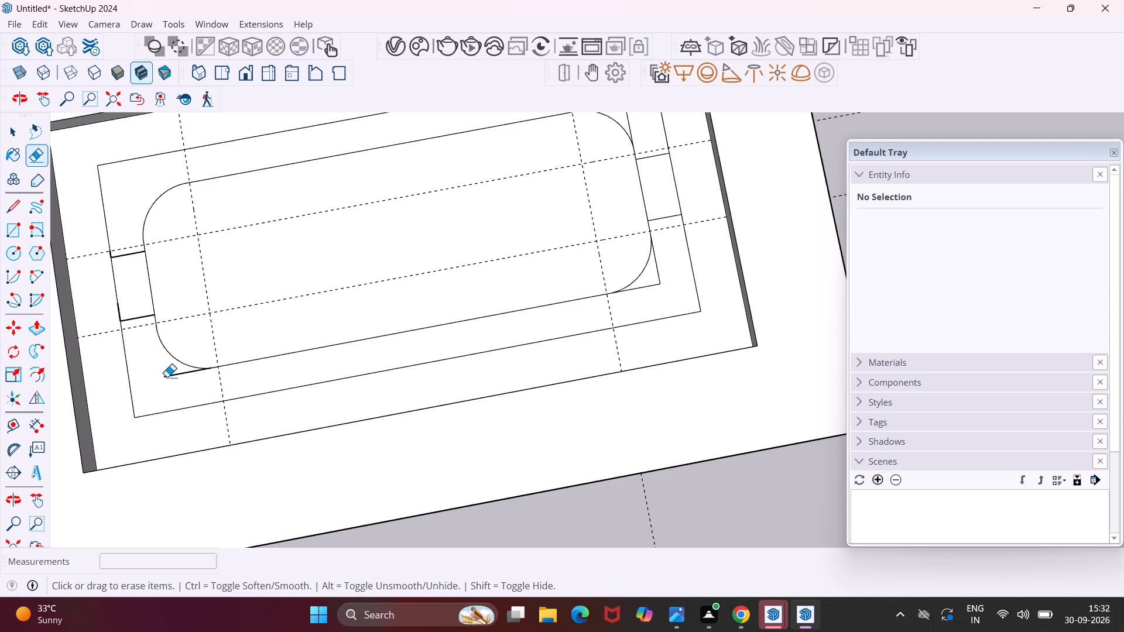
click(167, 377)
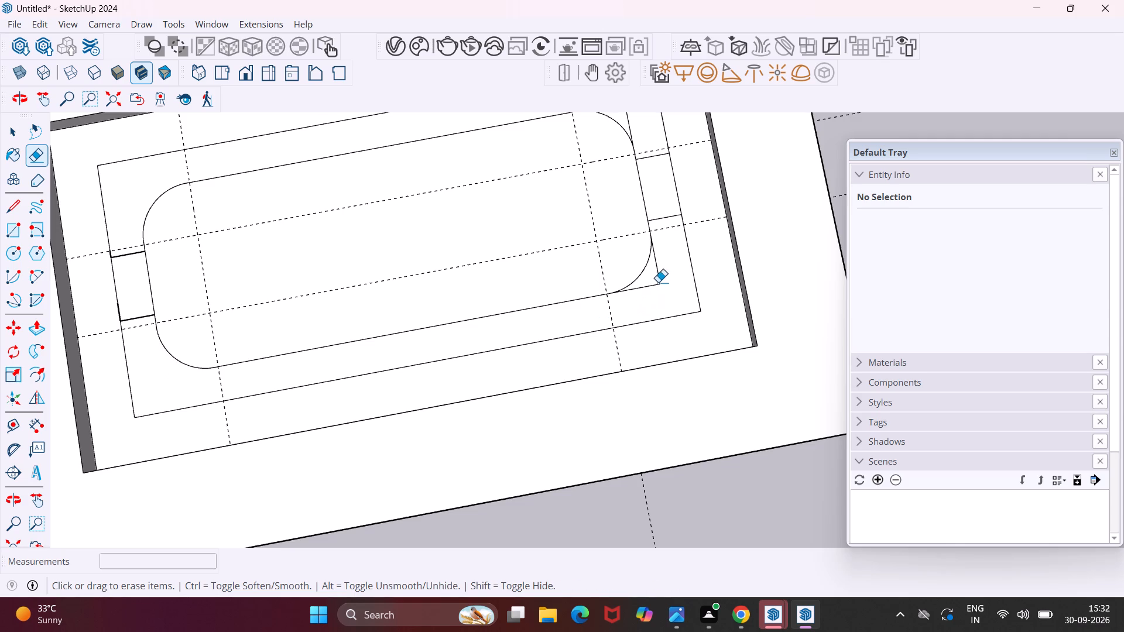
click(650, 285)
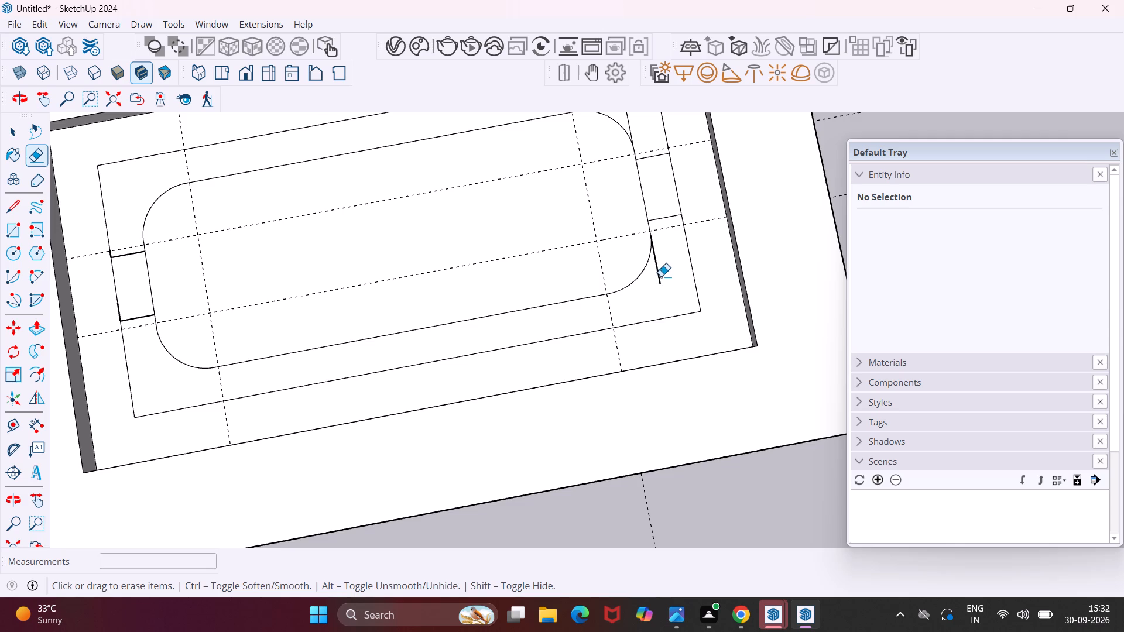
click(659, 272)
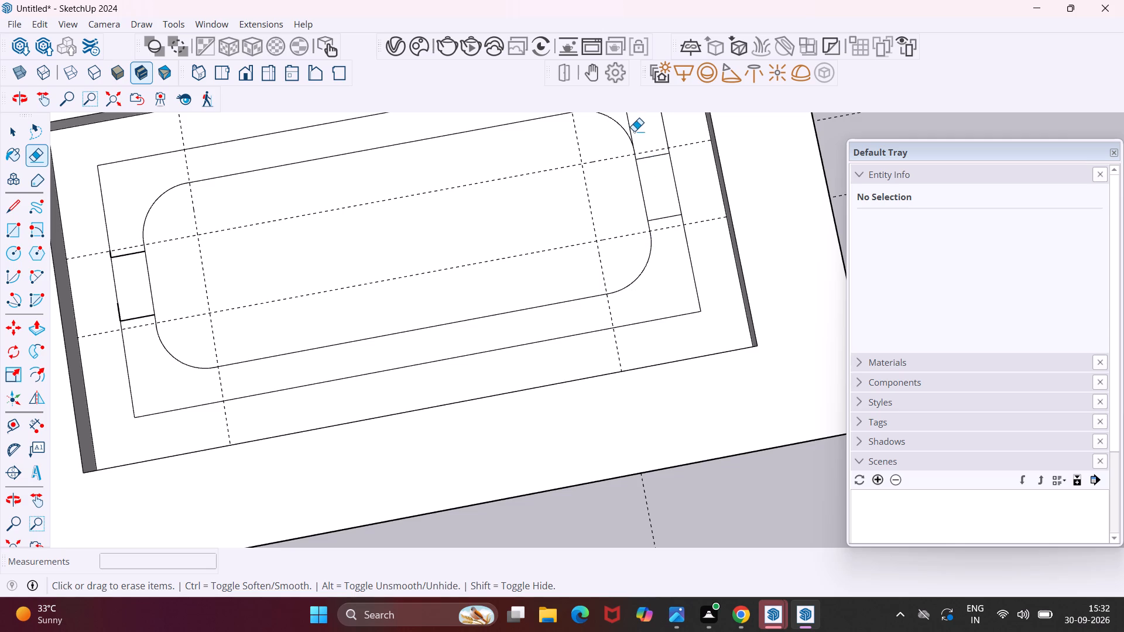
Erase the two straight edge pieces outside the innermost rectangle's last remaining square corner.
click(631, 129)
middle_drag(576, 180, 620, 189)
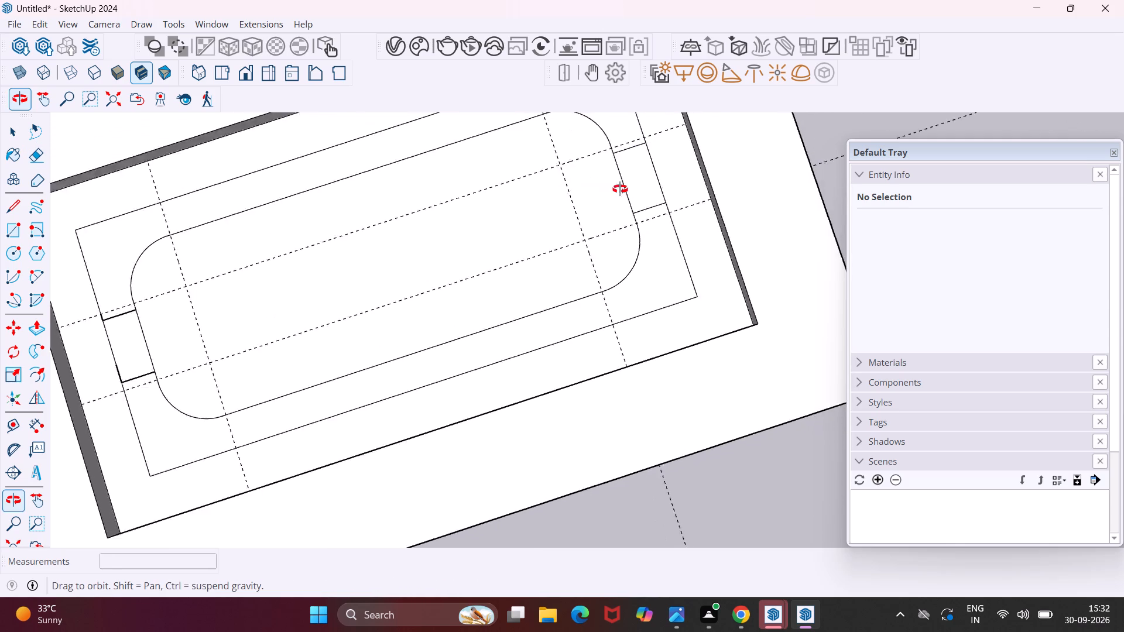
middle_drag(620, 189, 692, 225)
middle_drag(464, 202, 529, 238)
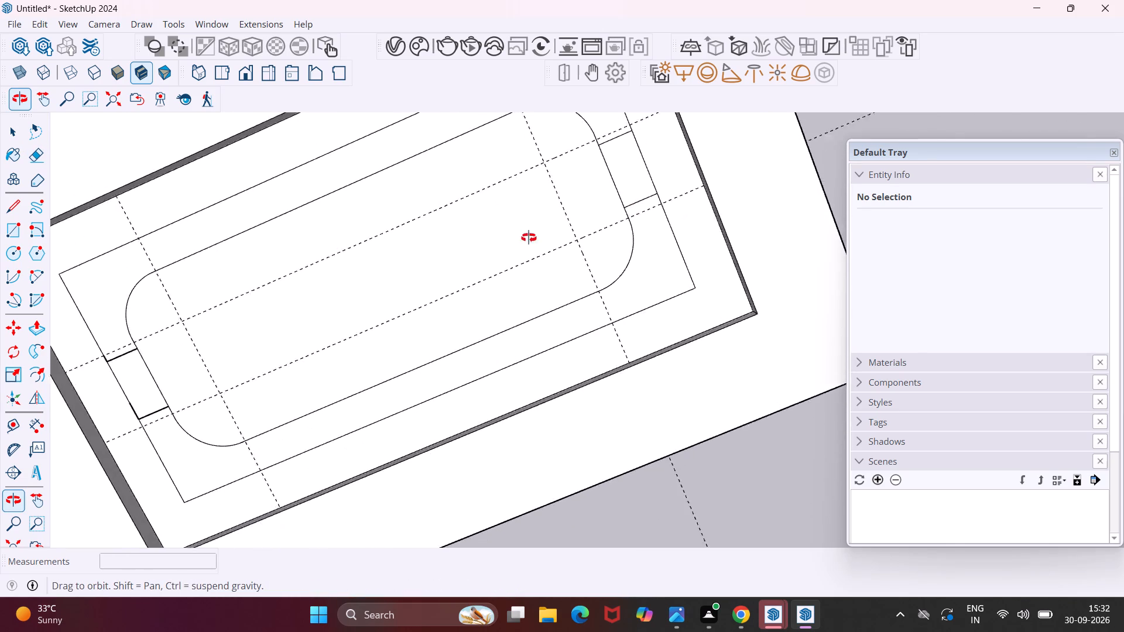
middle_drag(529, 238, 245, 267)
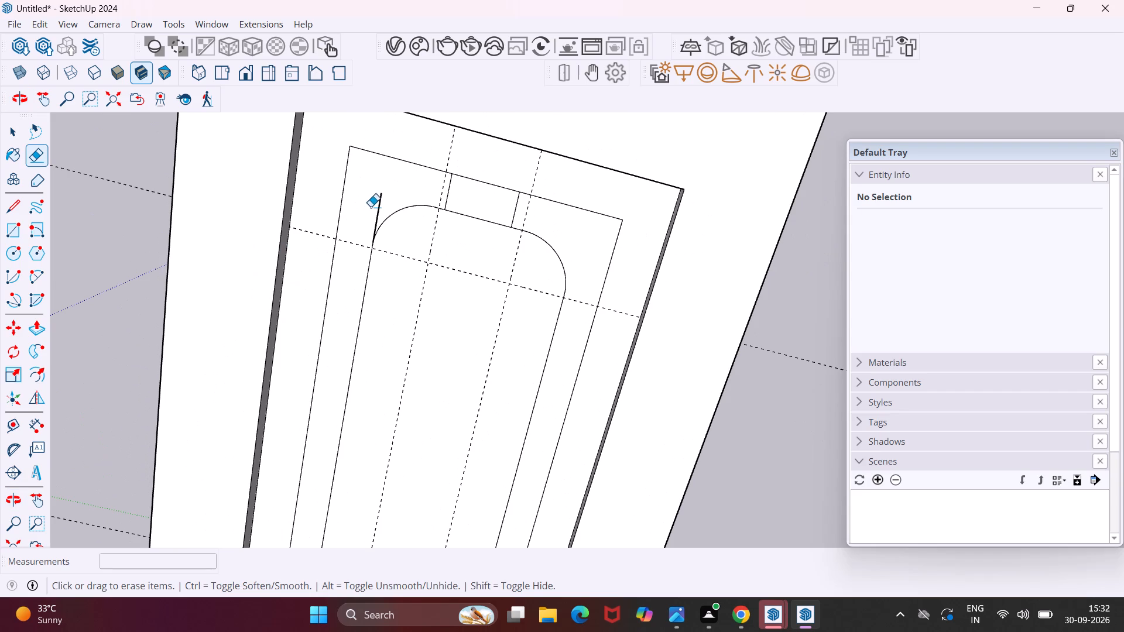
click(378, 204)
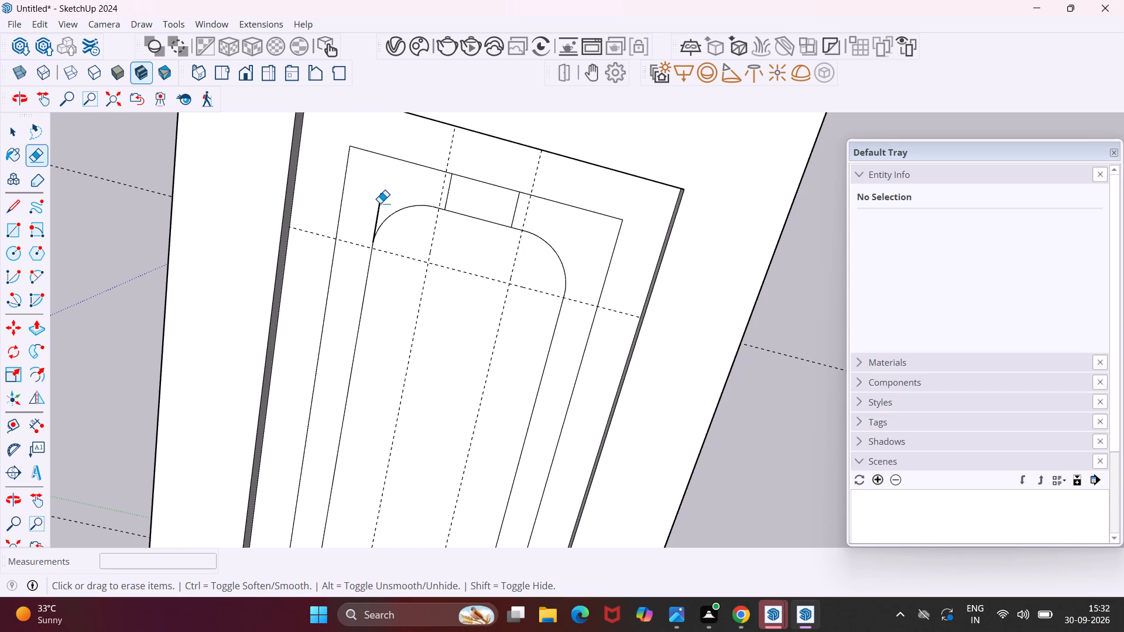
click(380, 203)
Erase the inner and outer edge segments between the two connecting lines on the short side with thin connectors.
scroll(377, 202, down, 6)
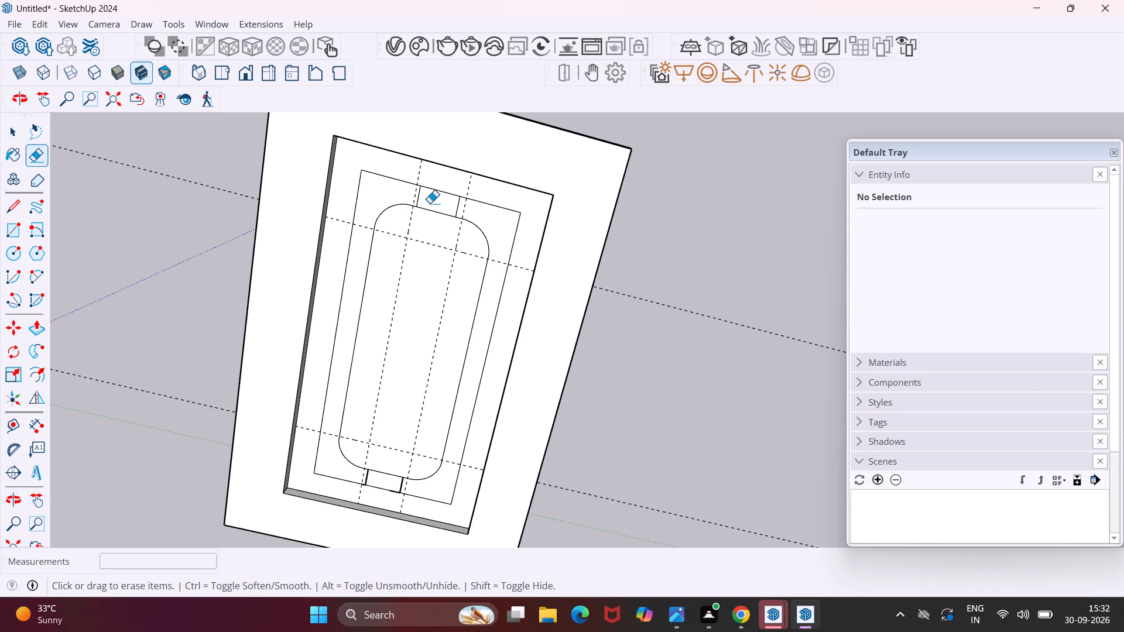
scroll(426, 201, up, 8)
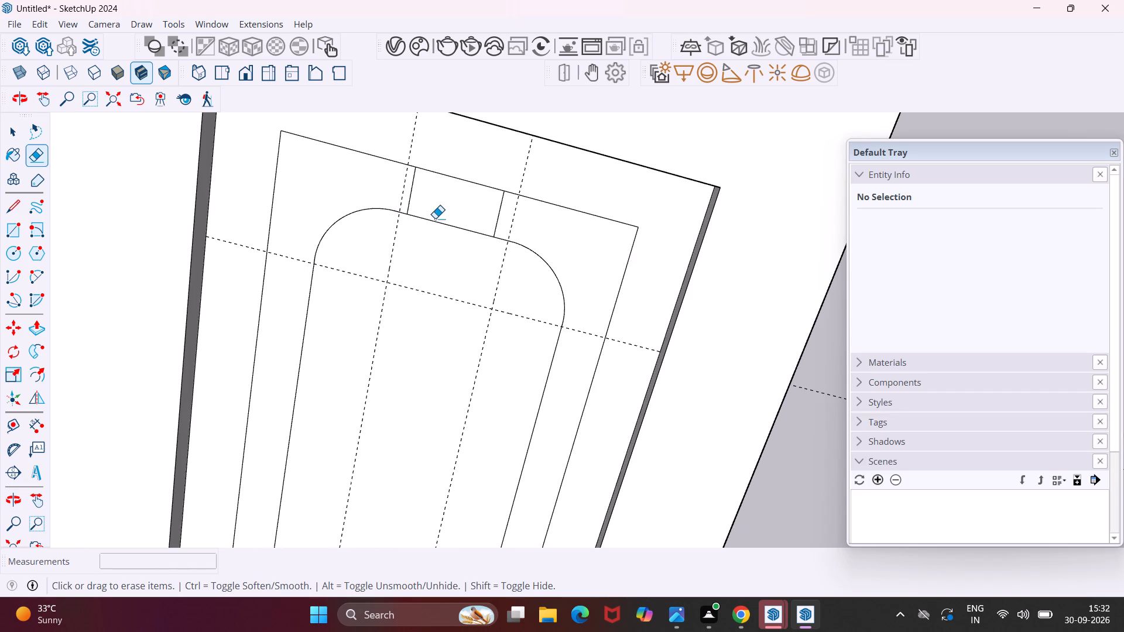
click(435, 221)
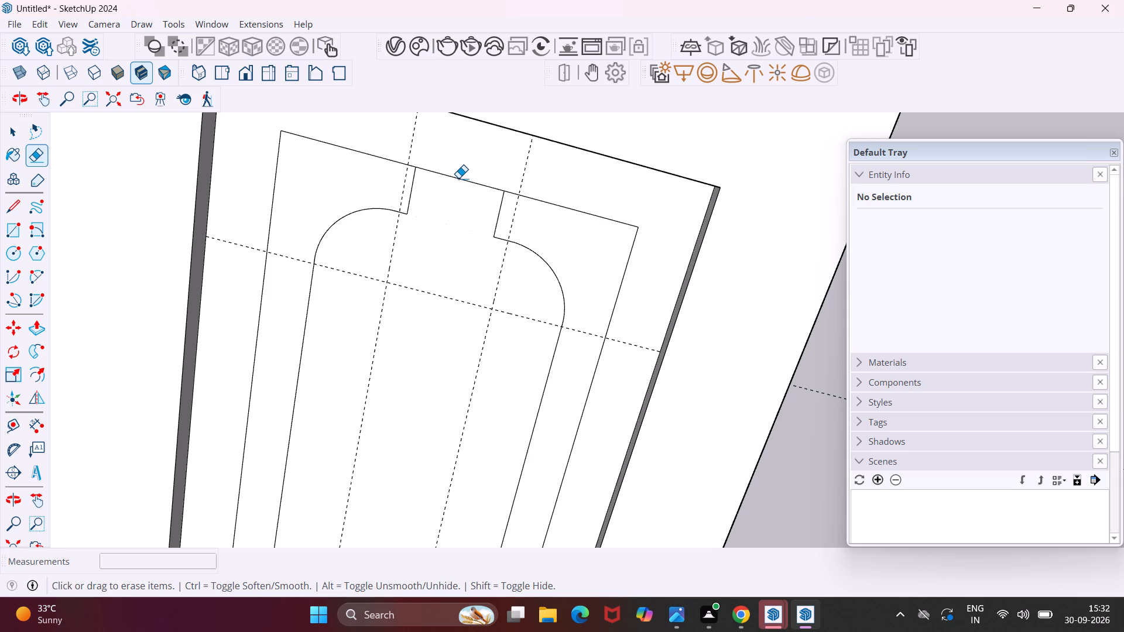
click(458, 178)
Erase the surrounding rectangle's edge segment between the two connecting lines on the opposite short side.
scroll(457, 177, down, 11)
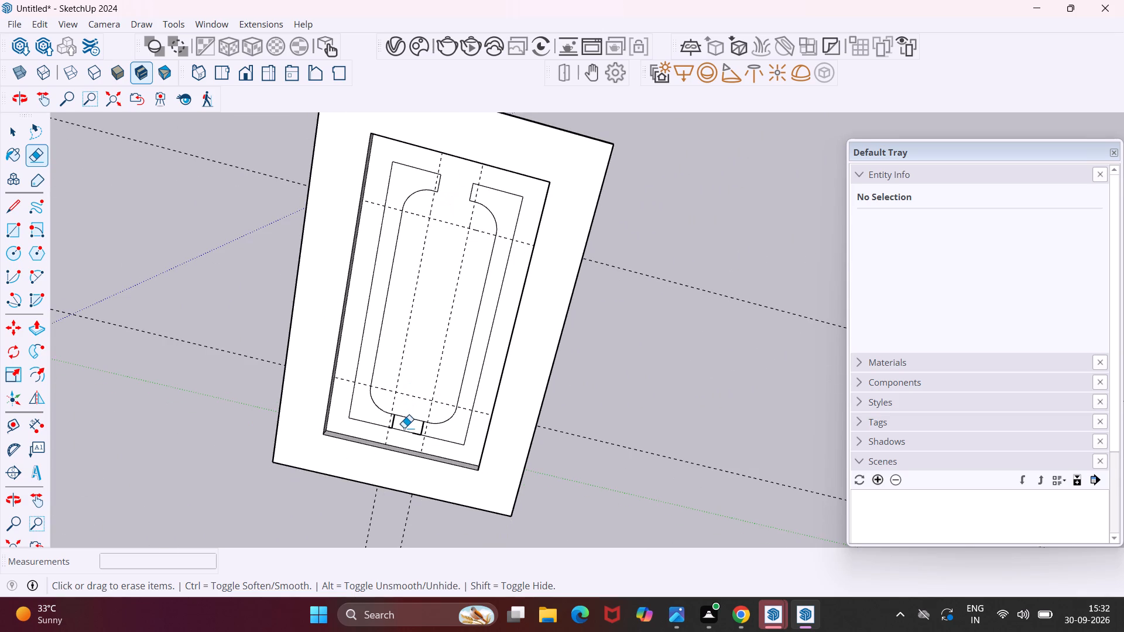
scroll(404, 428, up, 15)
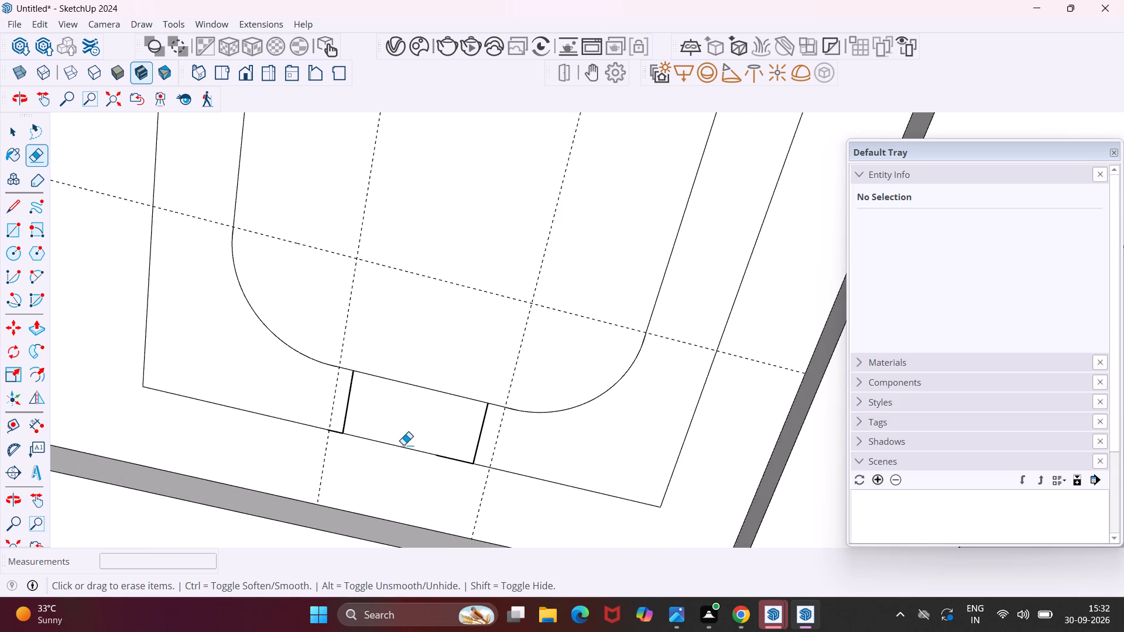
click(402, 446)
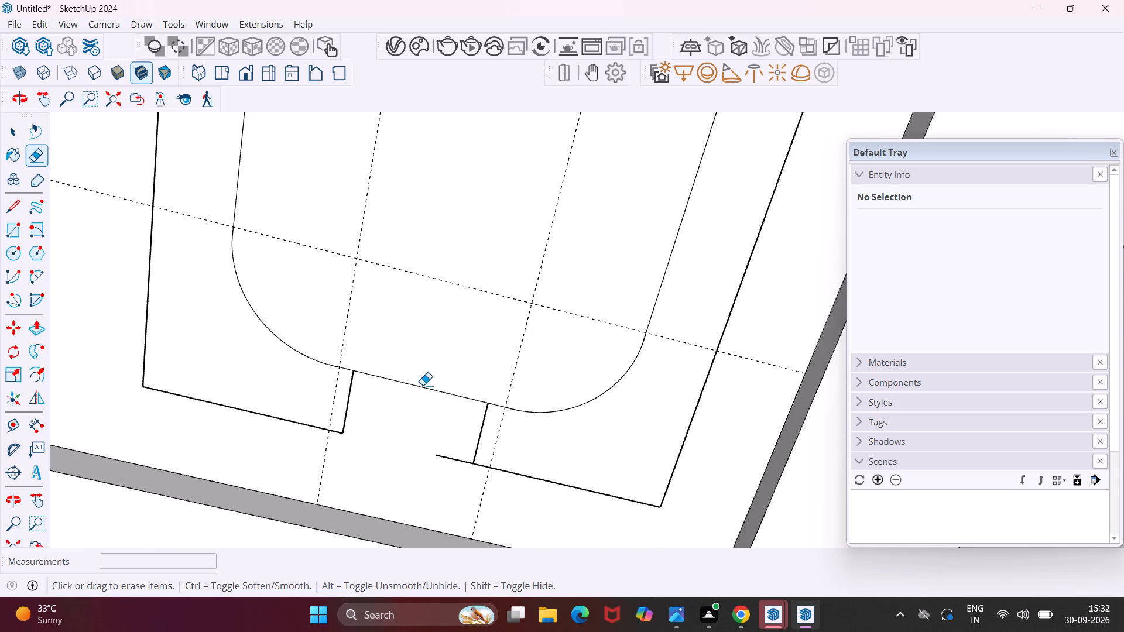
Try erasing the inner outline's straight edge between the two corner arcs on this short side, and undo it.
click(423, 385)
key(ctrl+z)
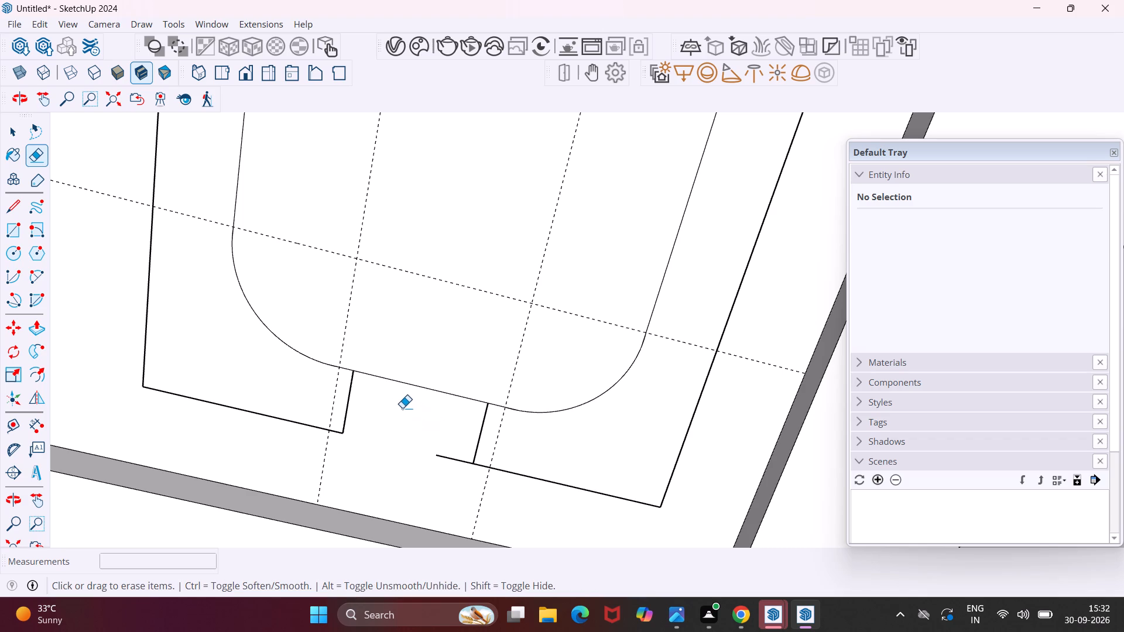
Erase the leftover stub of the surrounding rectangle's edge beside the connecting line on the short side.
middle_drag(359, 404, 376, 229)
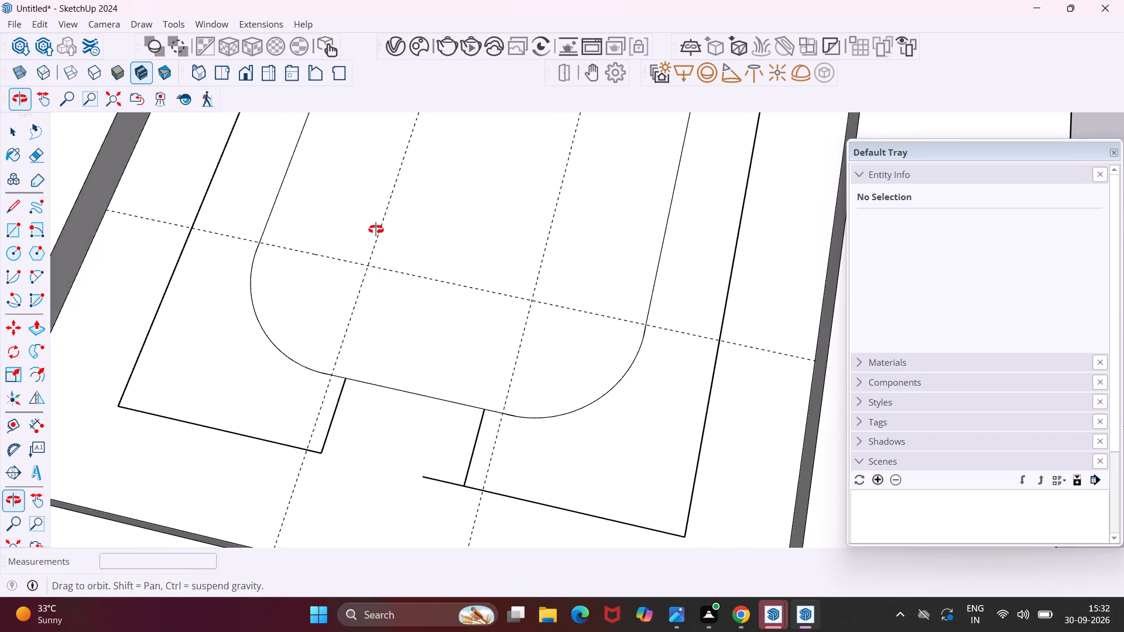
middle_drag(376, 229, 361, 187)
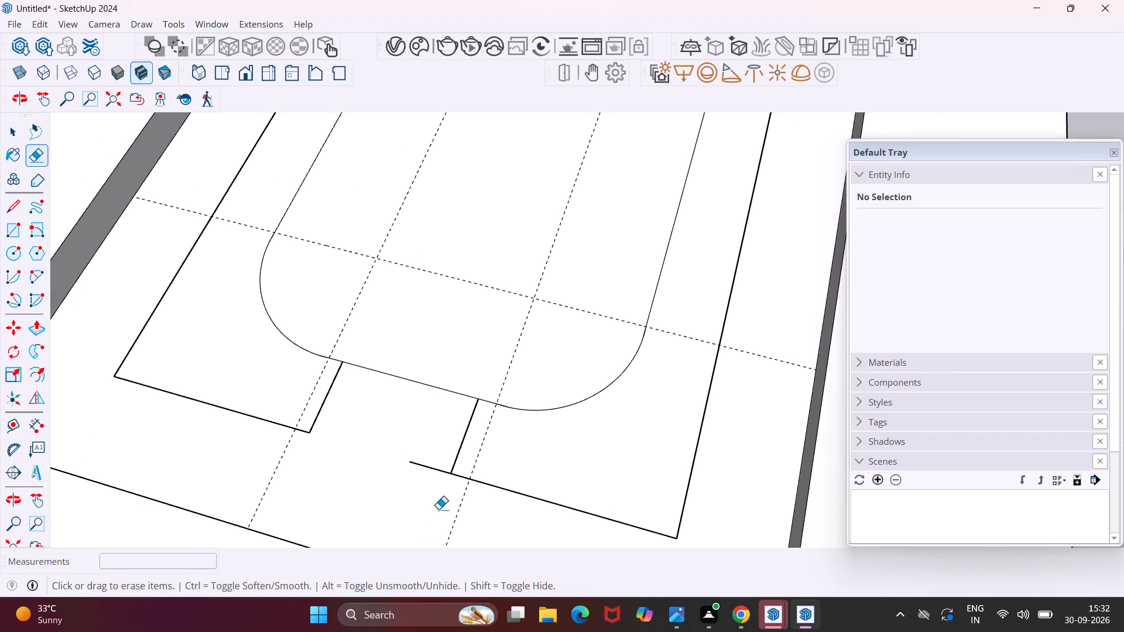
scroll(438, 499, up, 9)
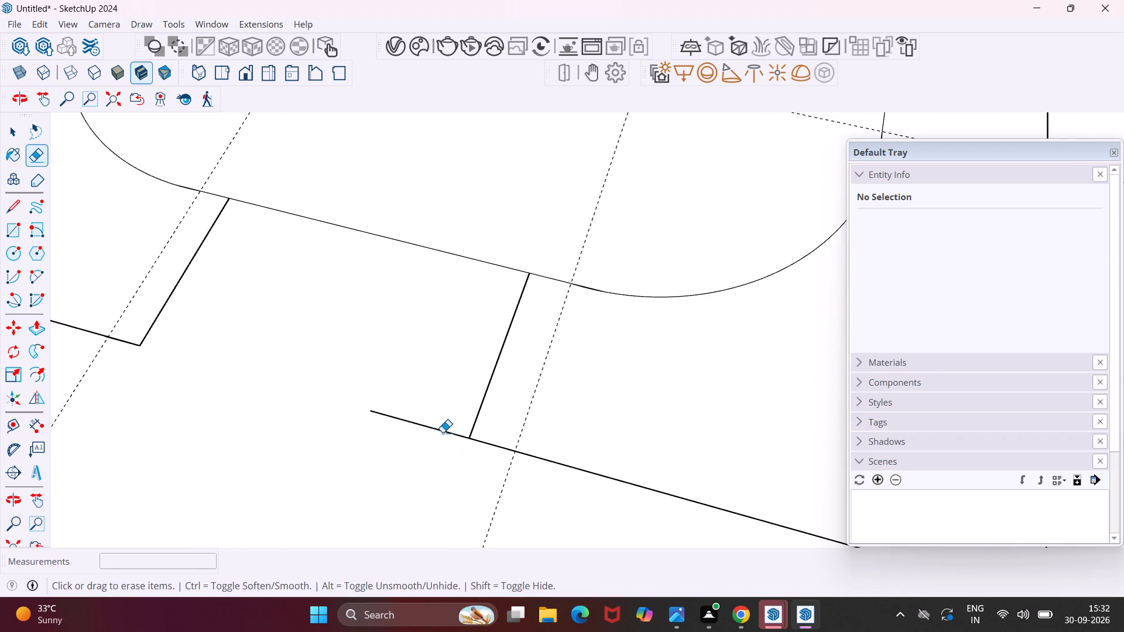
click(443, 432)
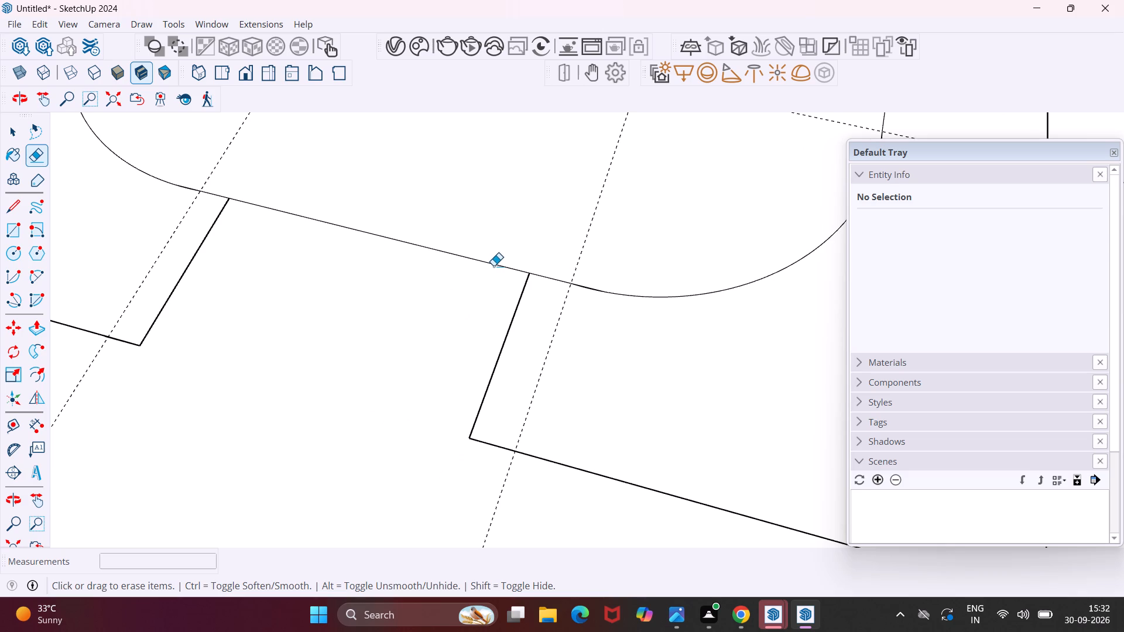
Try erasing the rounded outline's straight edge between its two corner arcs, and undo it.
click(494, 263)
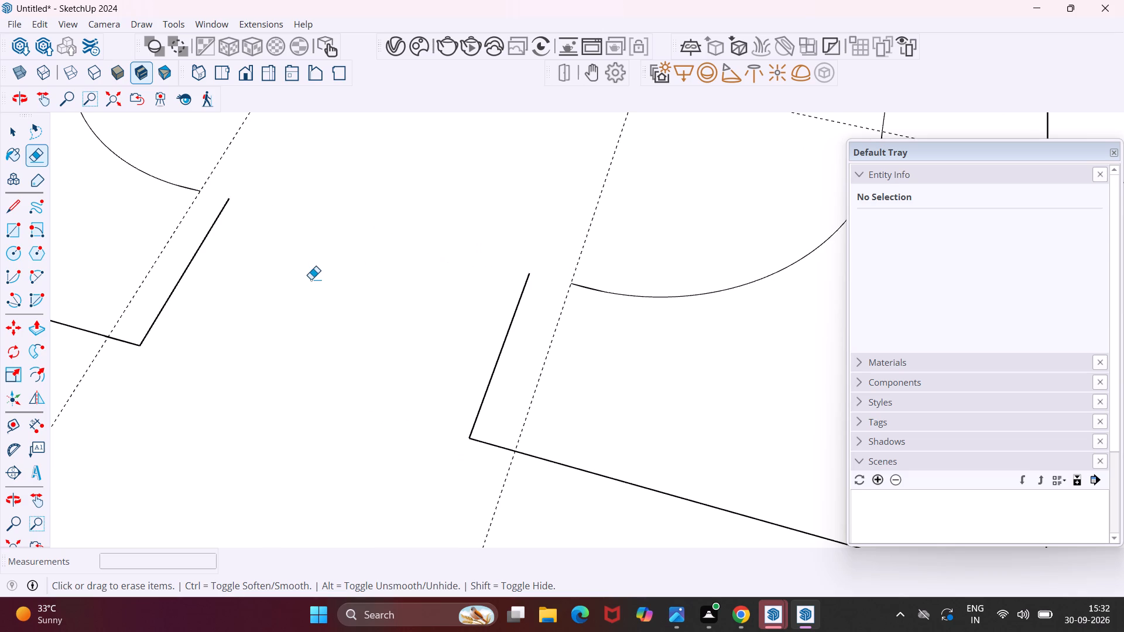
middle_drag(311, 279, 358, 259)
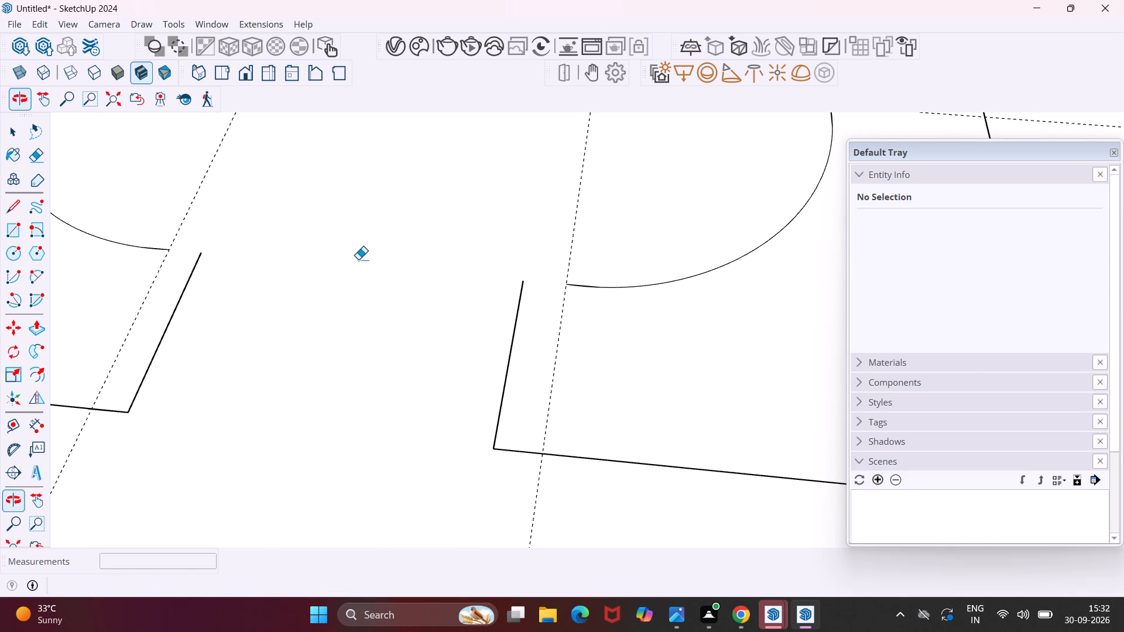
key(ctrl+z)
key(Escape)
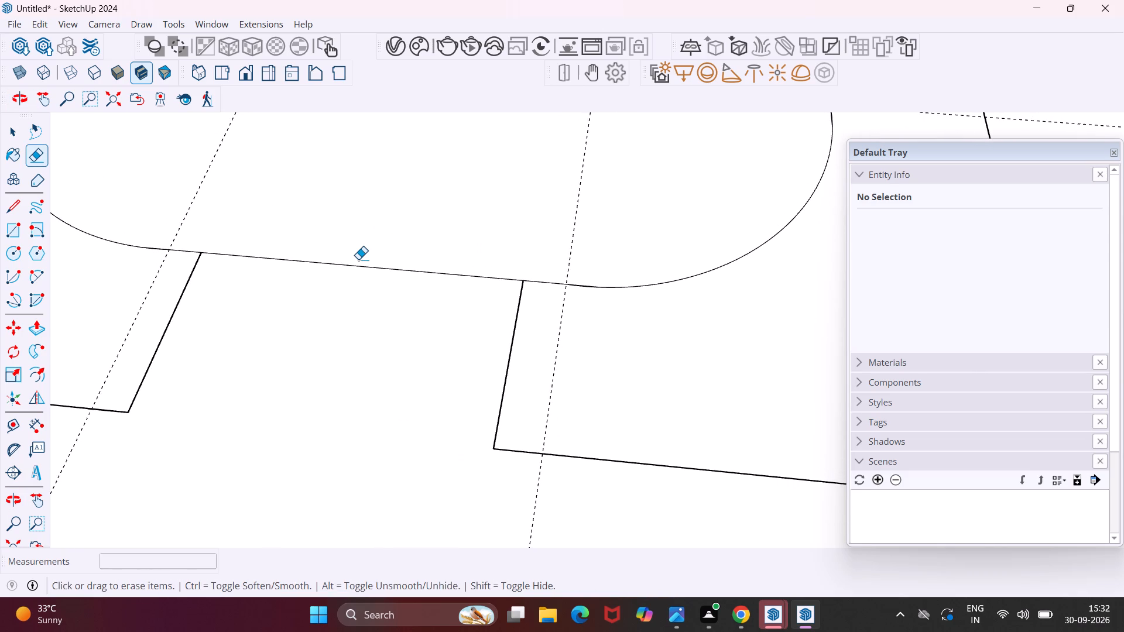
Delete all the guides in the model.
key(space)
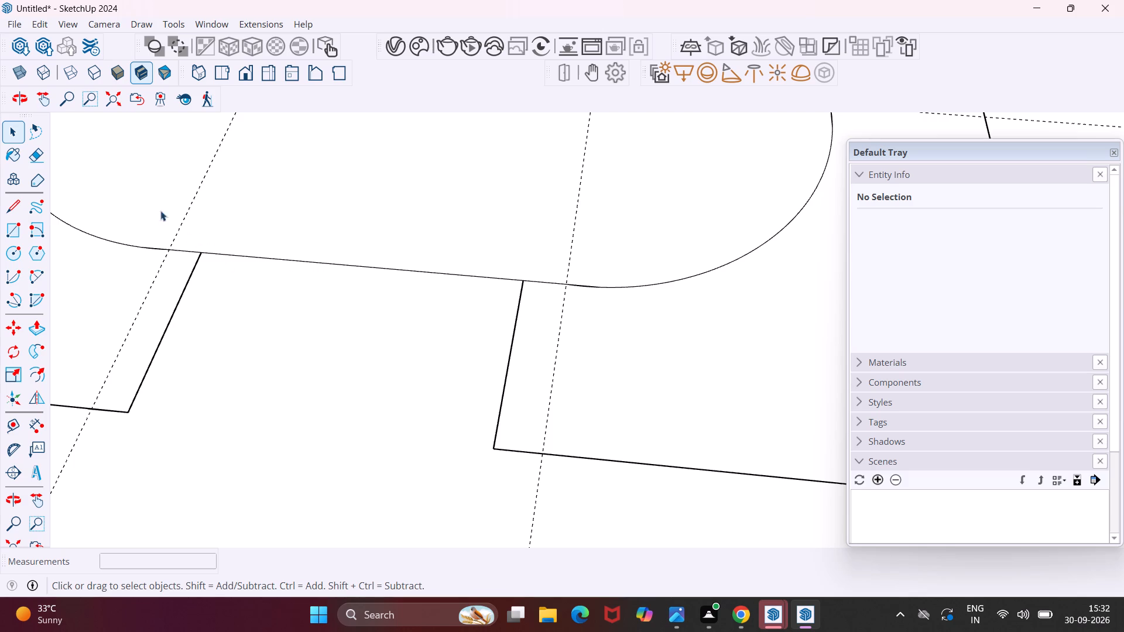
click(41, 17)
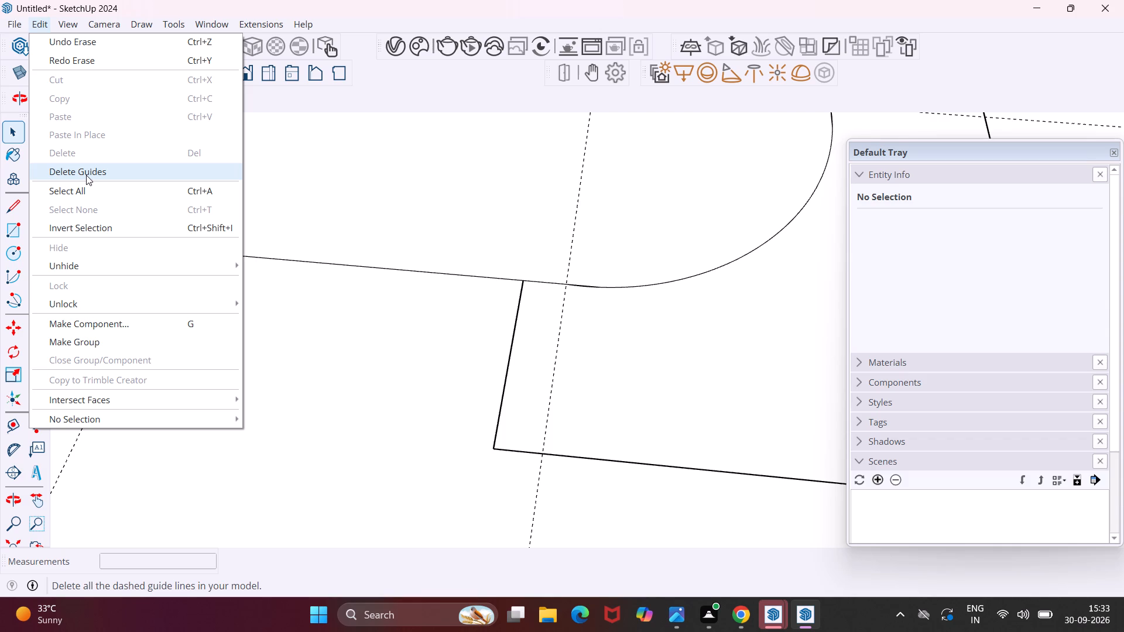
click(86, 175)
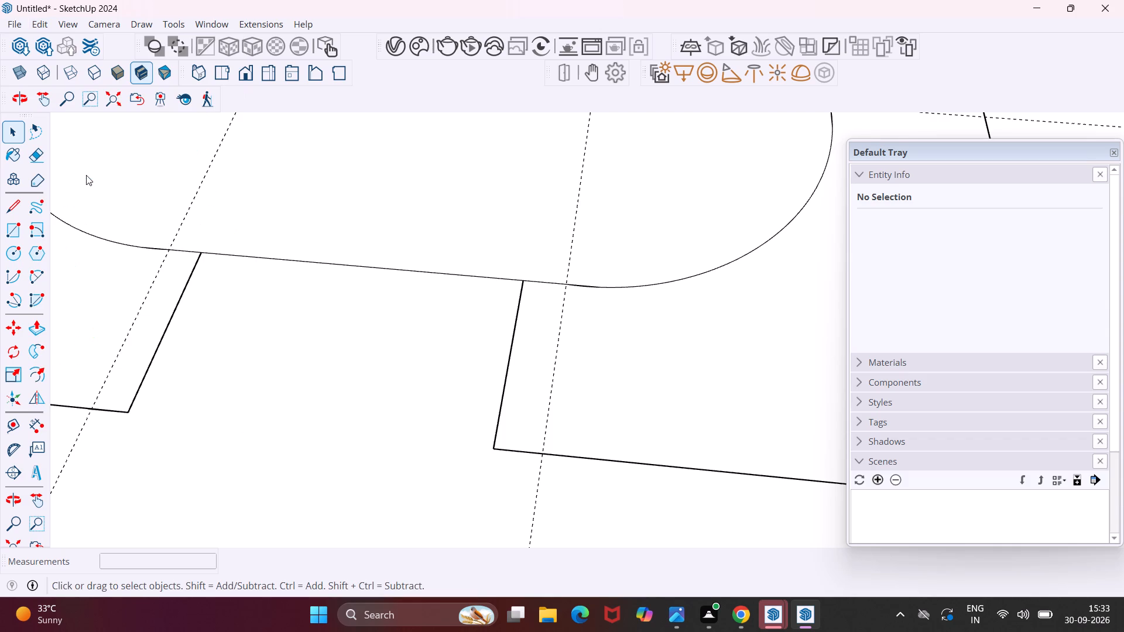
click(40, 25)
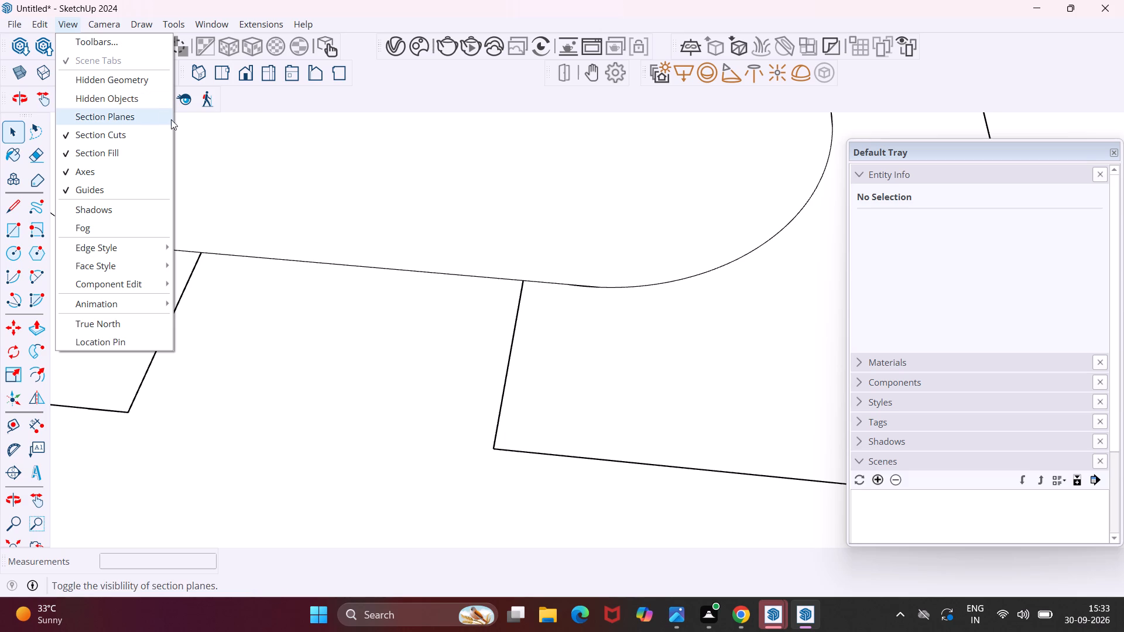
Select the ceiling faces around the rounded outline to check how the outlines divide them.
click(228, 174)
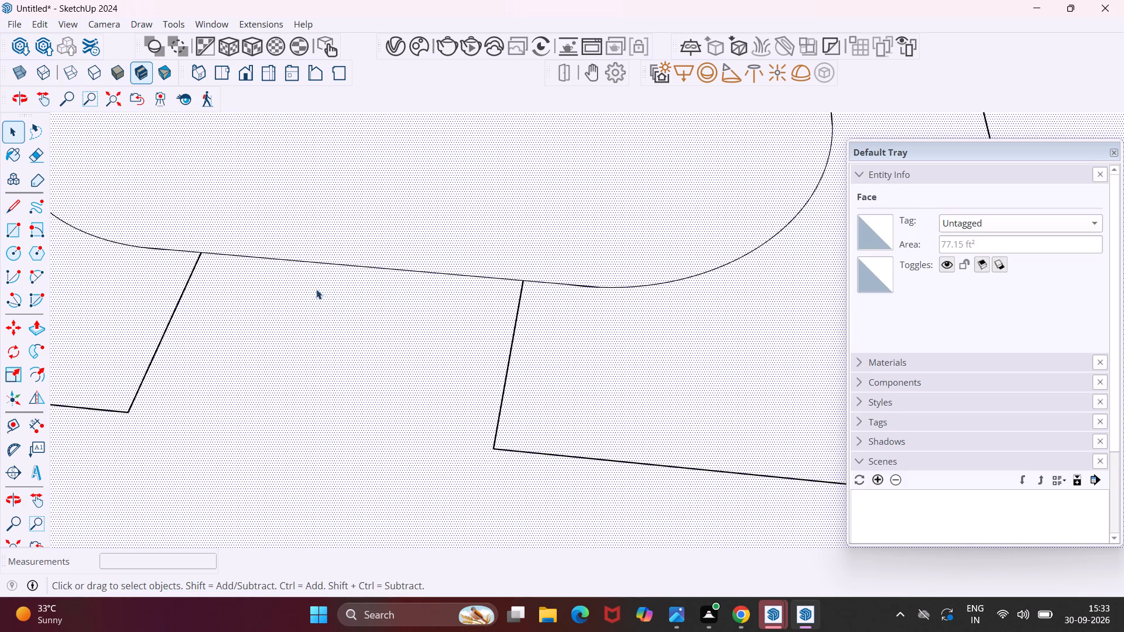
scroll(331, 274, down, 10)
scroll(427, 332, down, 7)
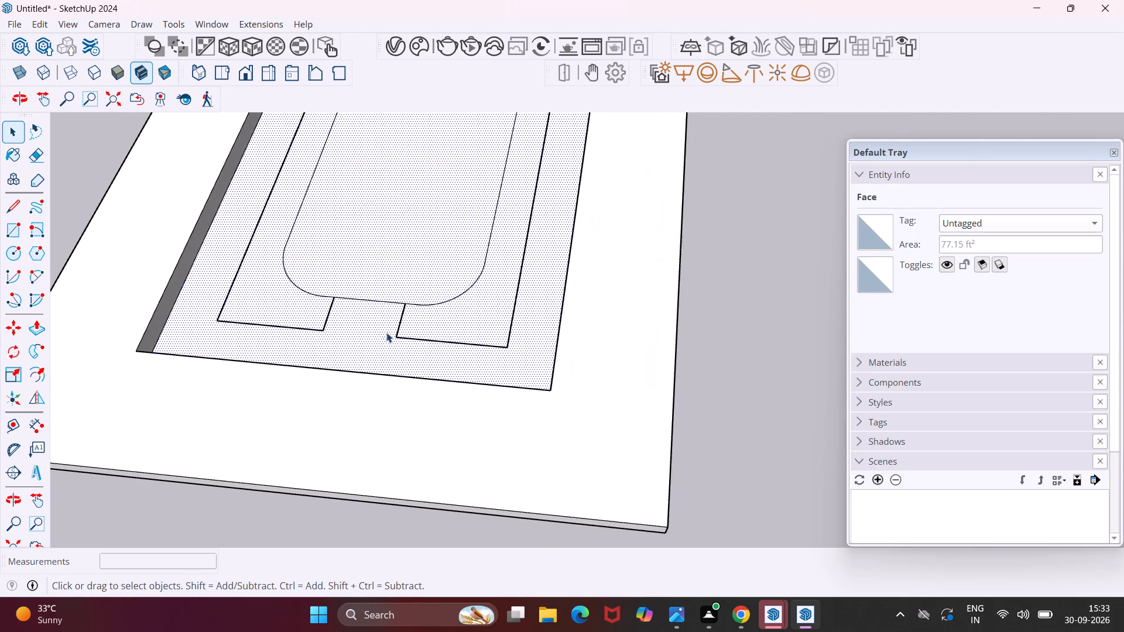
scroll(375, 327, down, 4)
click(676, 338)
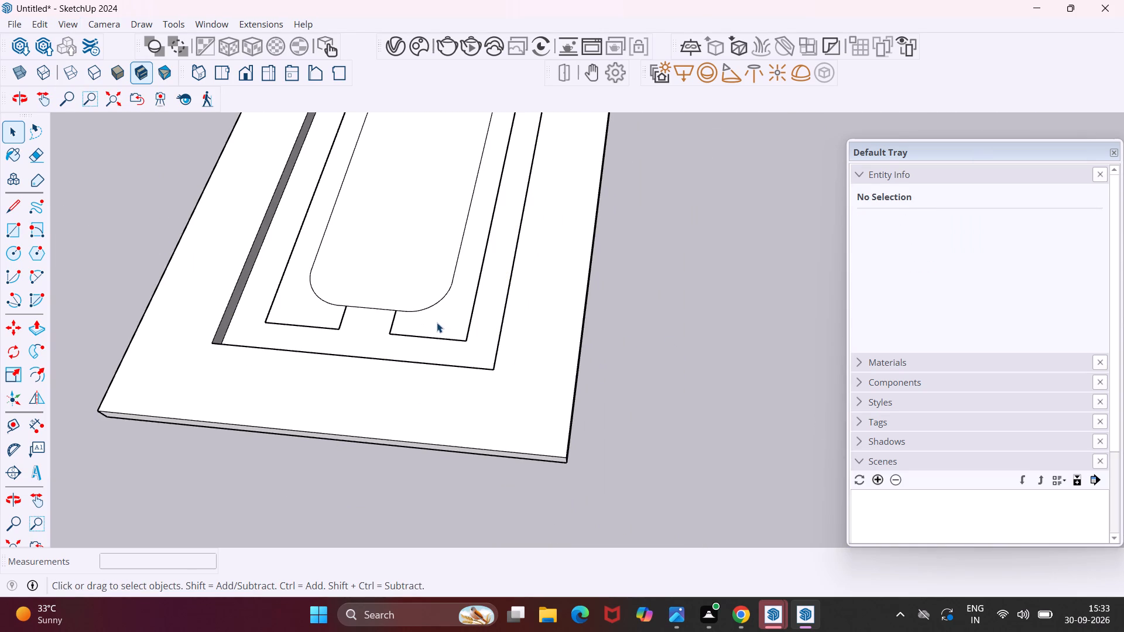
click(437, 321)
double_click(442, 321)
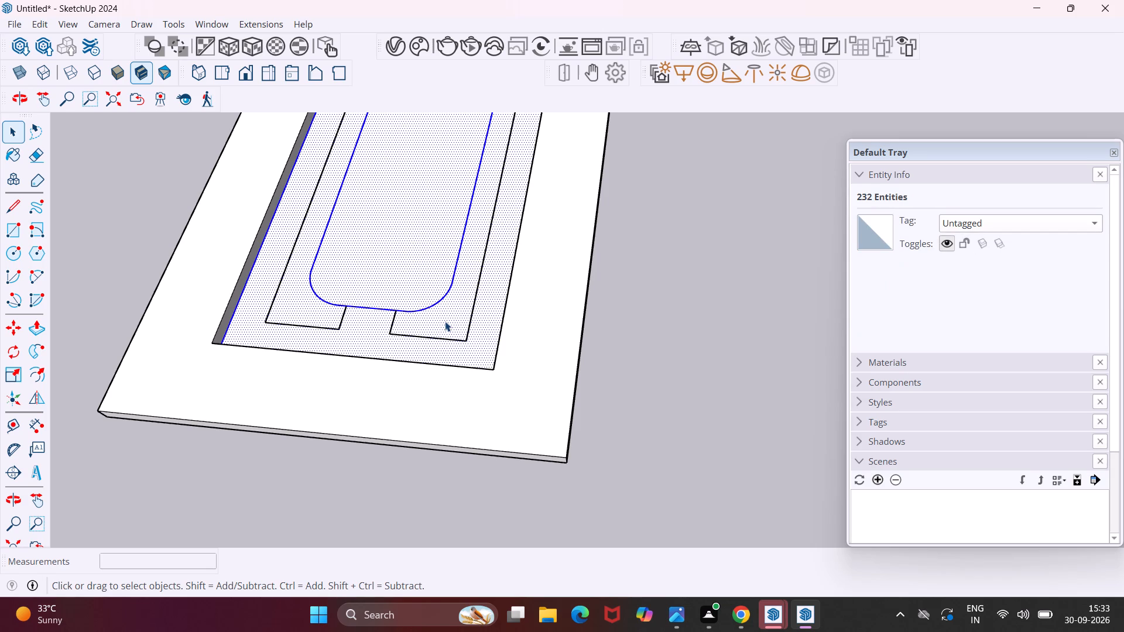
click(446, 321)
triple_click(446, 321)
double_click(446, 321)
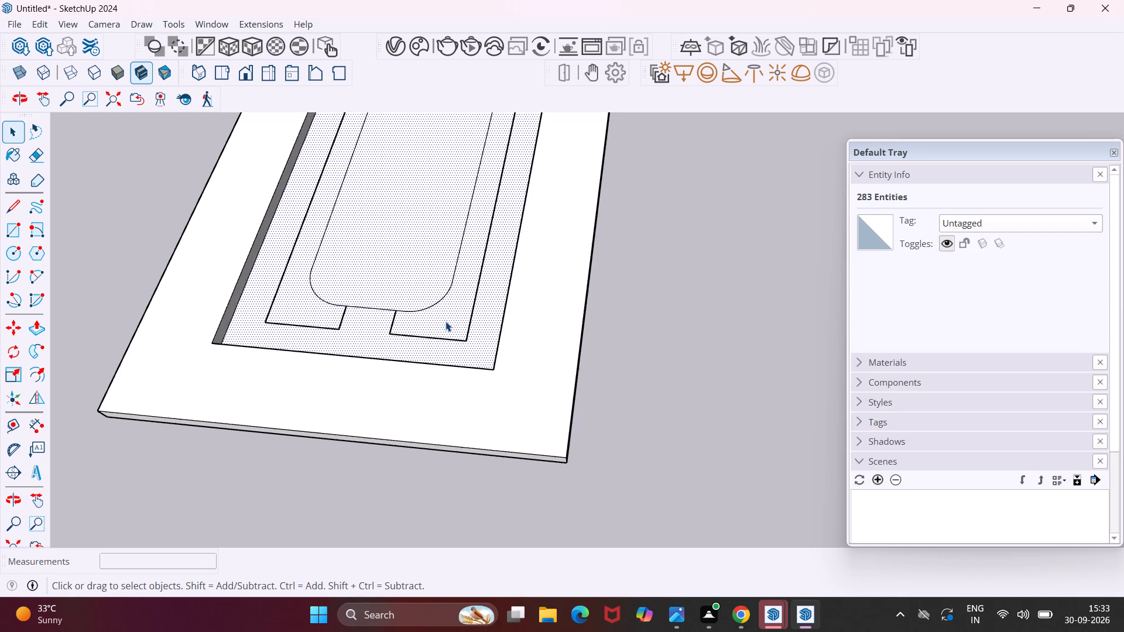
Undo the guide deletion and the recent erasures of the surrounding rectangle's edge between the two connecting lines.
key(ctrl+z)
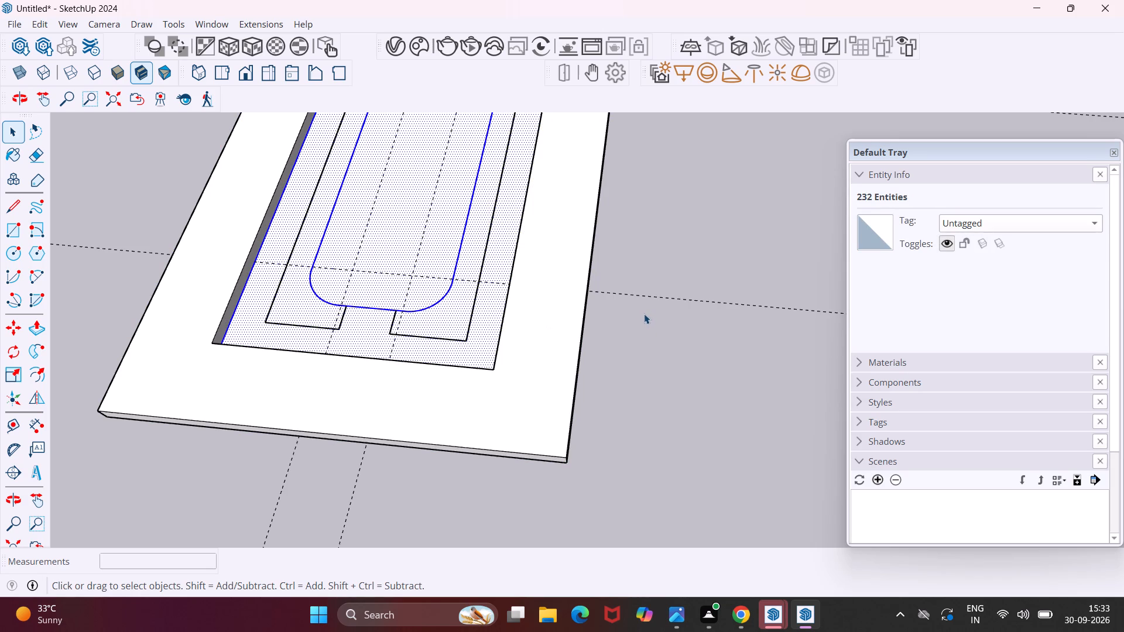
key(Escape)
key(x)
text(xx)
key(ctrl+z)
key(ctrl+z)
key(ctrl+z)
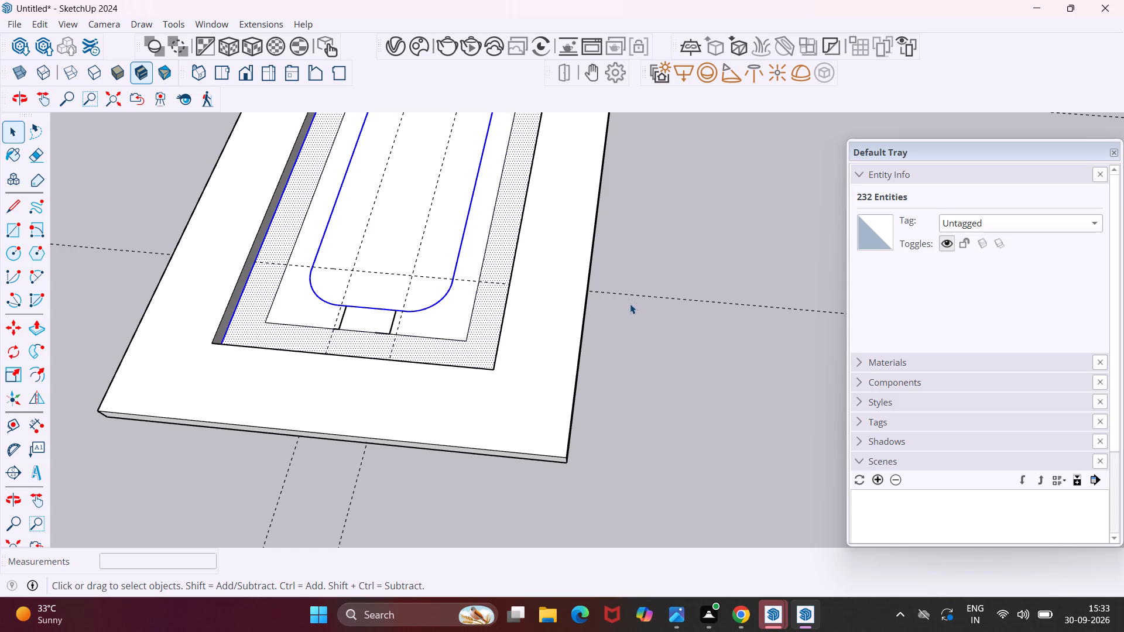
key(ctrl+z)
key(ctrl+z)
key(ctrl+z)
Check the face of the band between the rounded outline and the surrounding rectangle, including around the connecting lines.
click(702, 302)
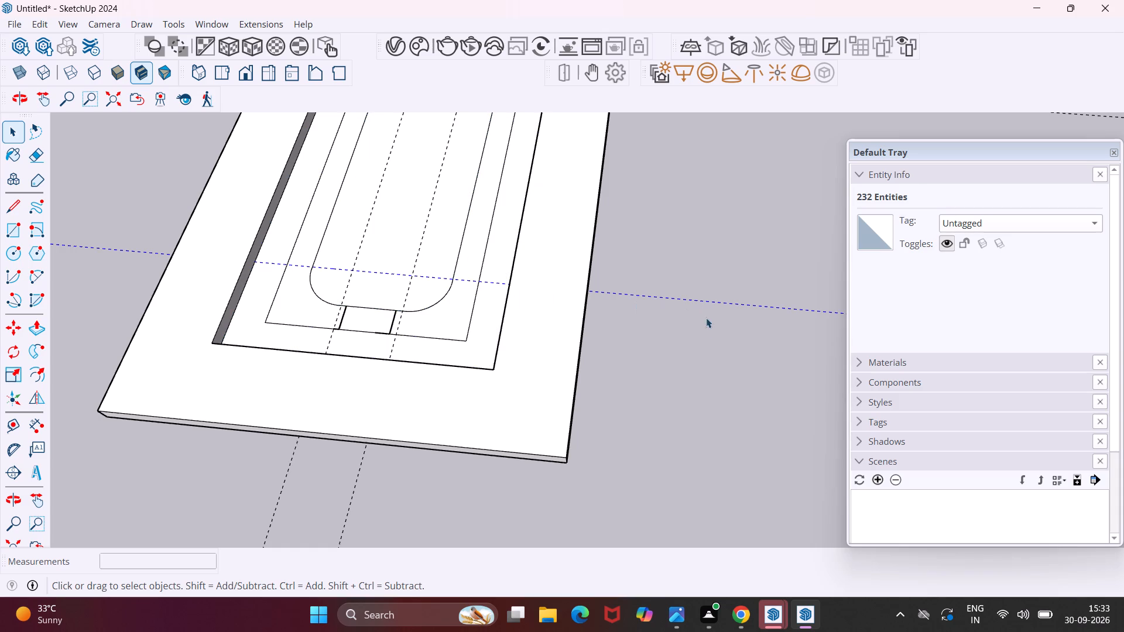
click(457, 314)
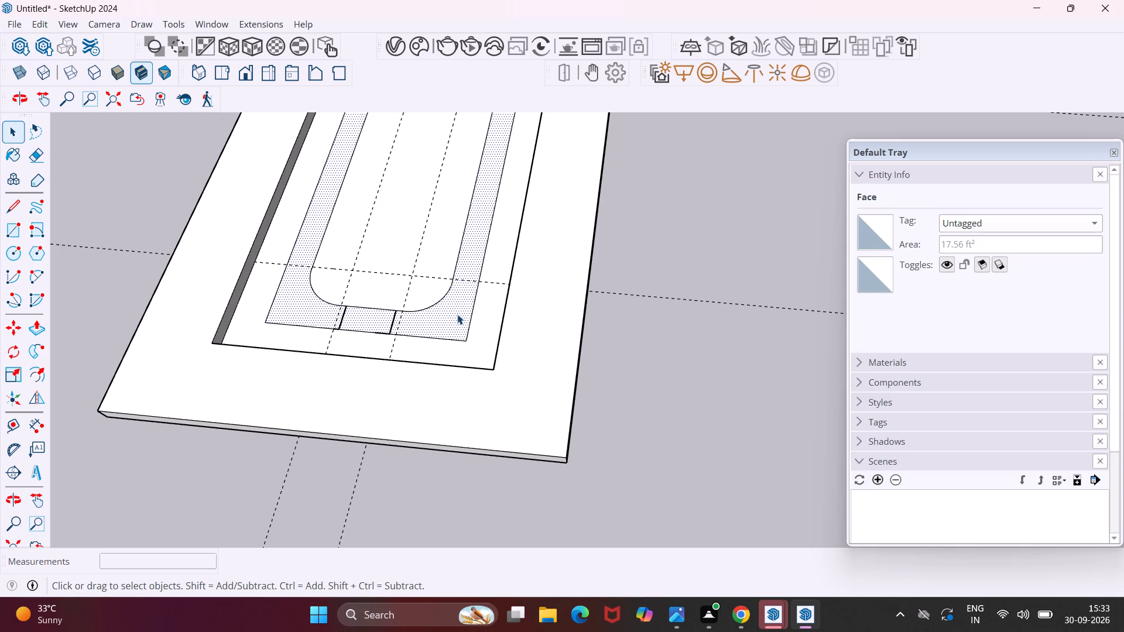
scroll(457, 314, down, 5)
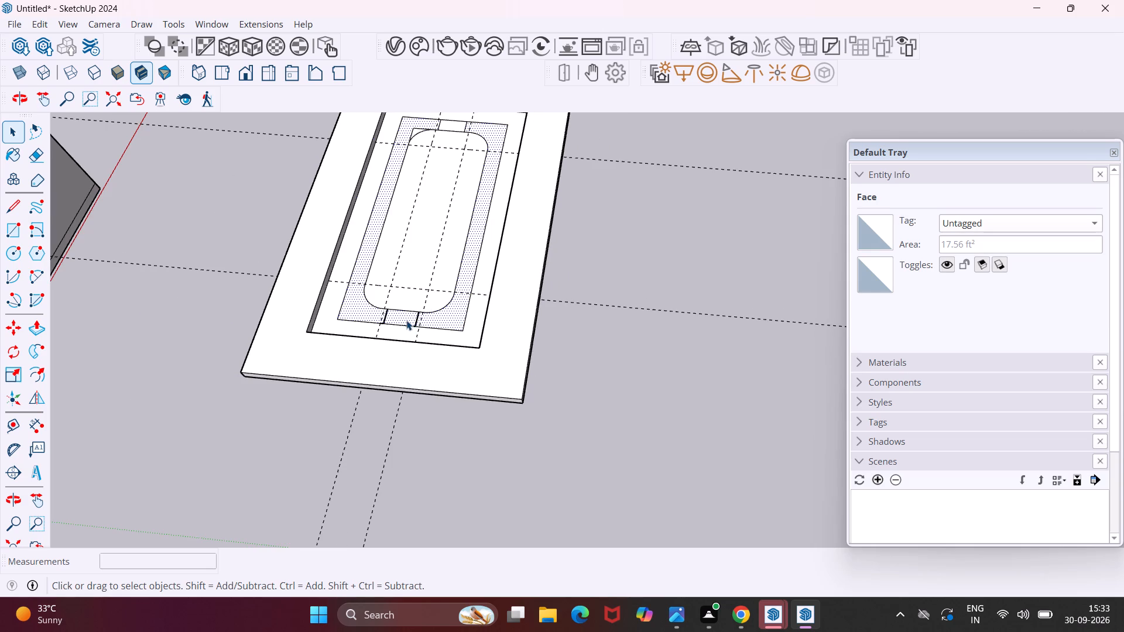
scroll(406, 320, up, 9)
key(Escape)
key(space)
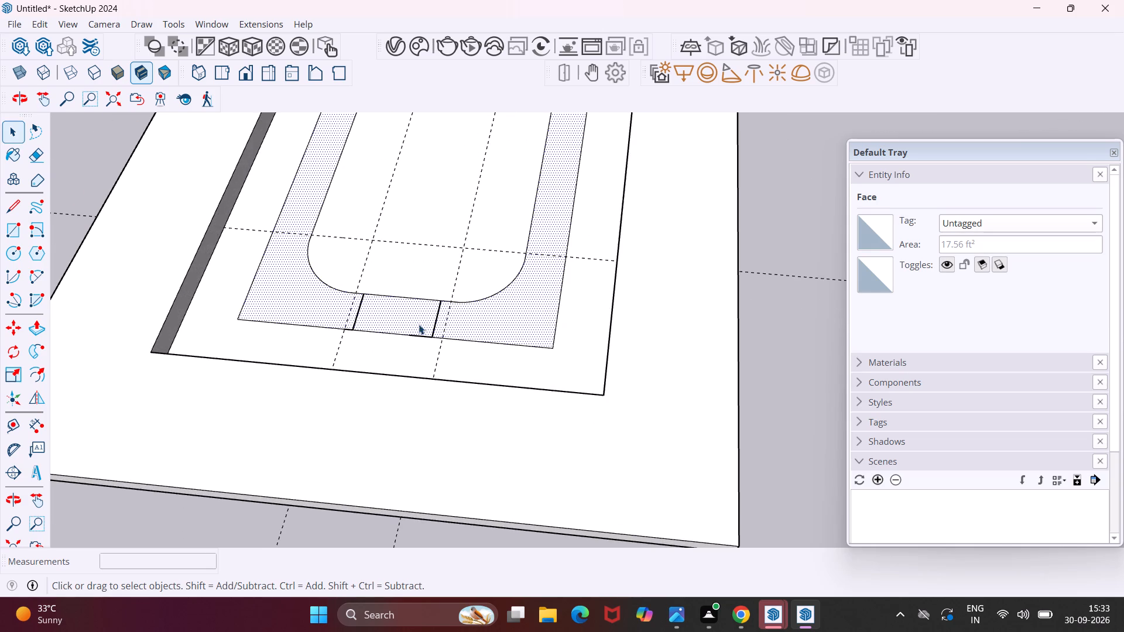
scroll(427, 322, up, 5)
scroll(461, 295, down, 11)
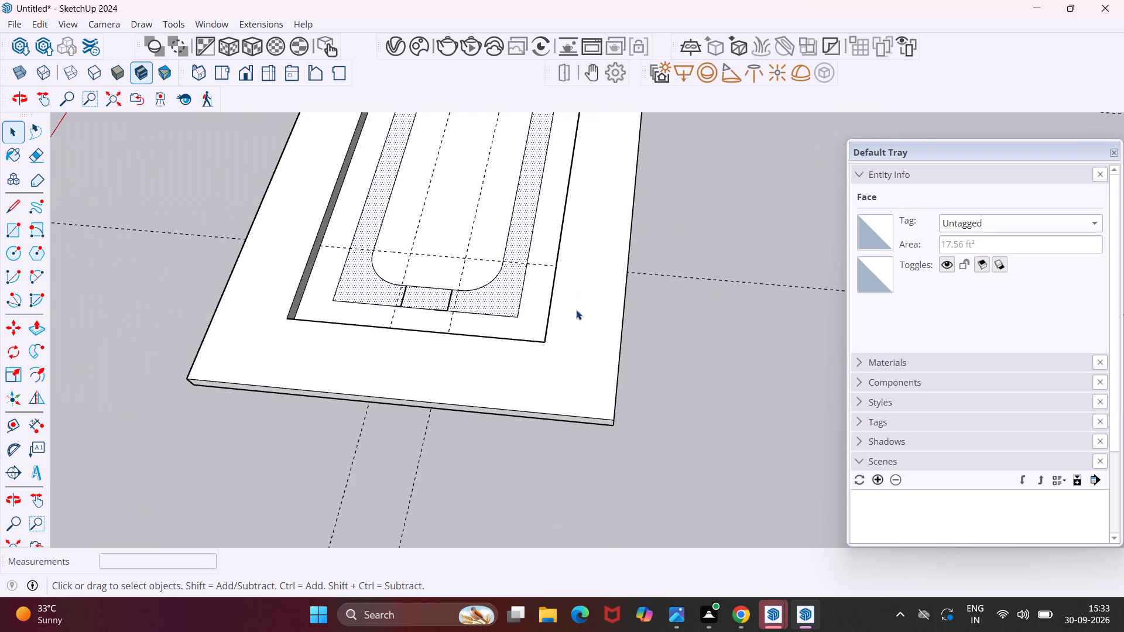
click(767, 400)
Erase the two connecting lines between the rounded outline and the surrounding rectangle on this short side.
scroll(421, 301, up, 11)
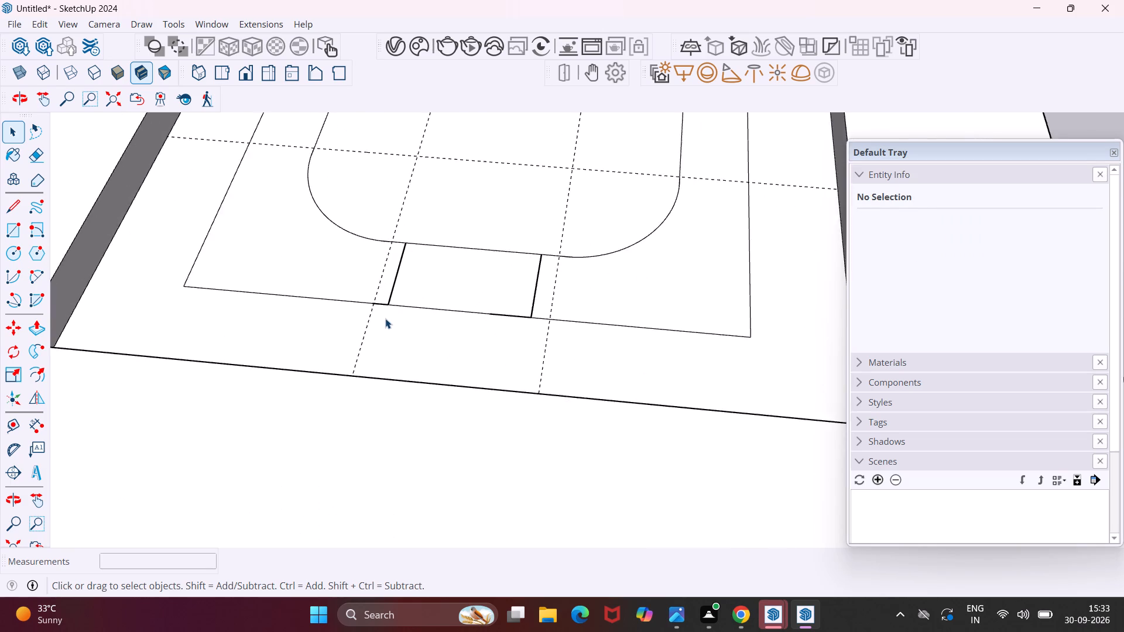
scroll(385, 318, up, 6)
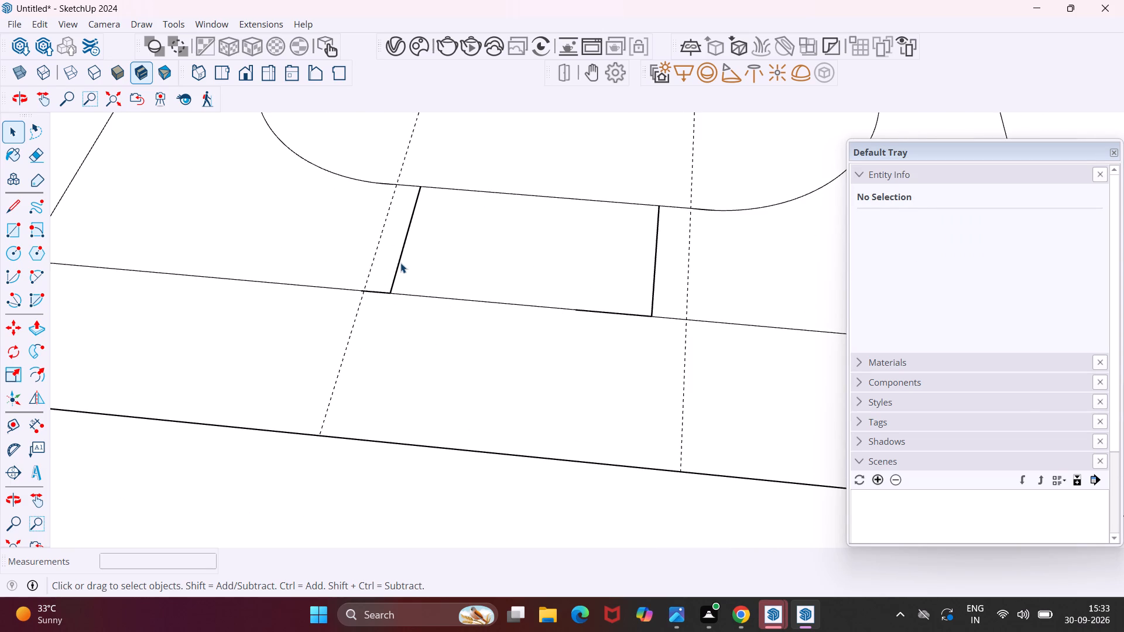
key(e)
click(400, 256)
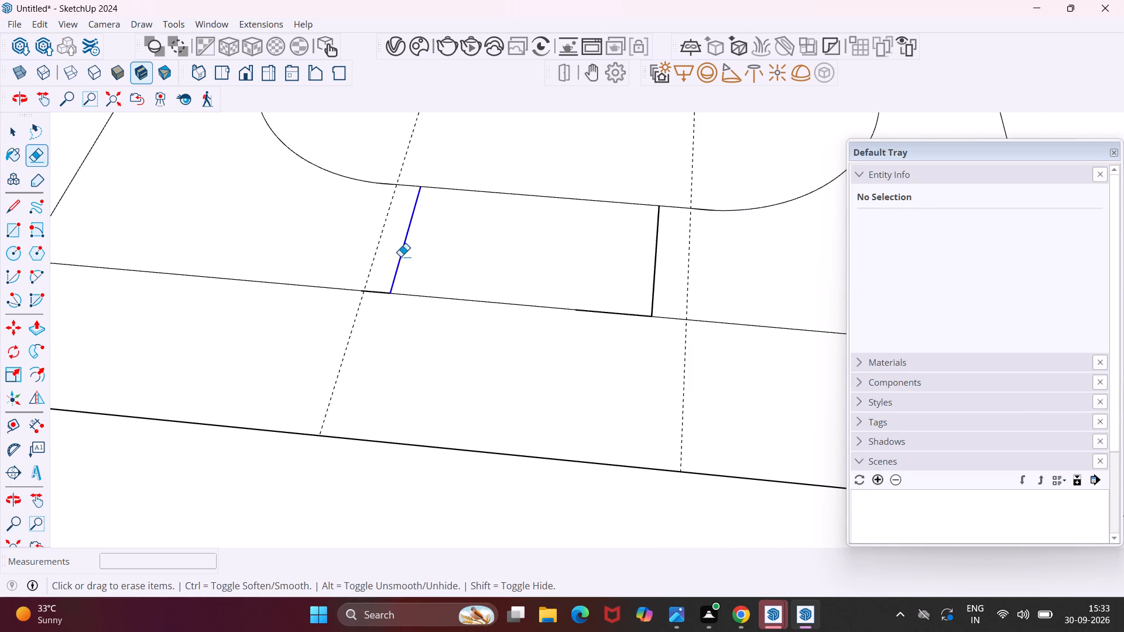
click(653, 274)
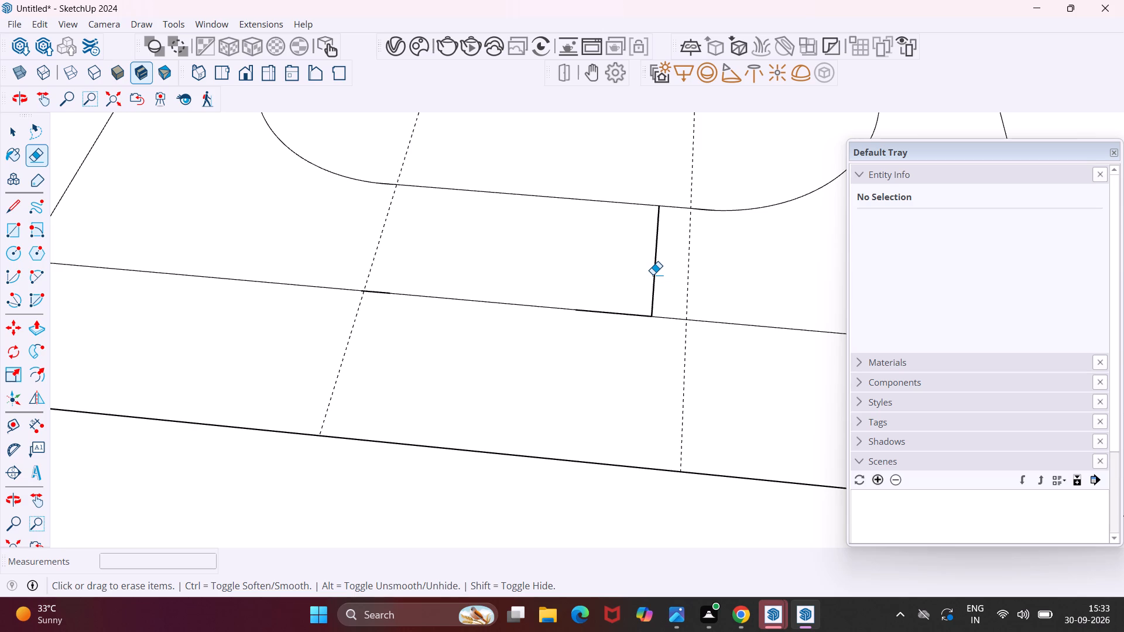
click(653, 271)
click(654, 272)
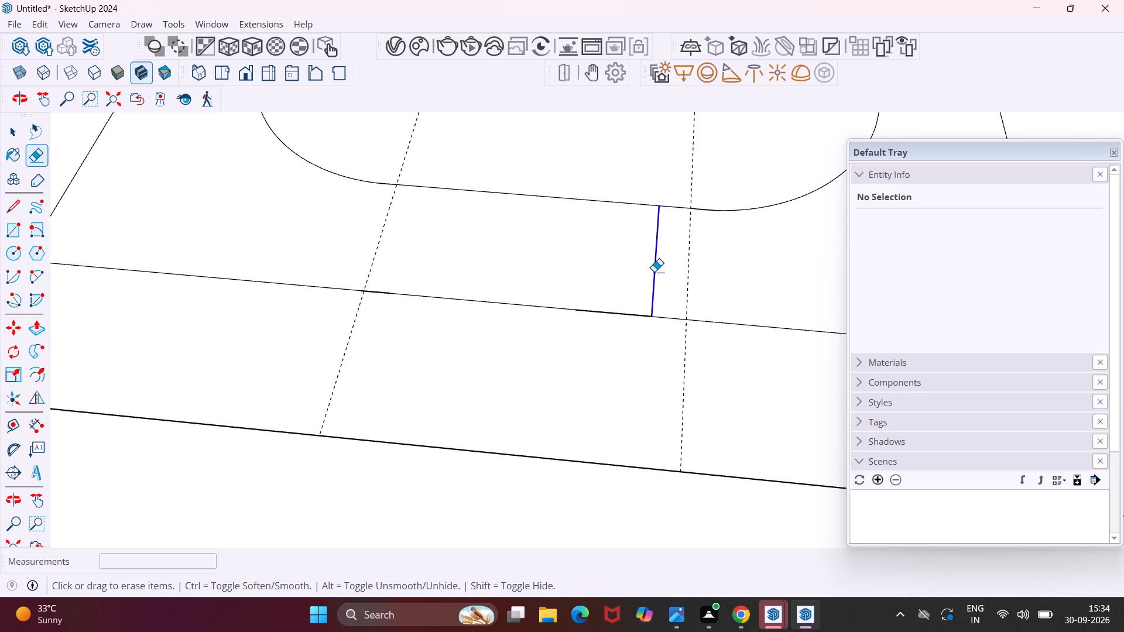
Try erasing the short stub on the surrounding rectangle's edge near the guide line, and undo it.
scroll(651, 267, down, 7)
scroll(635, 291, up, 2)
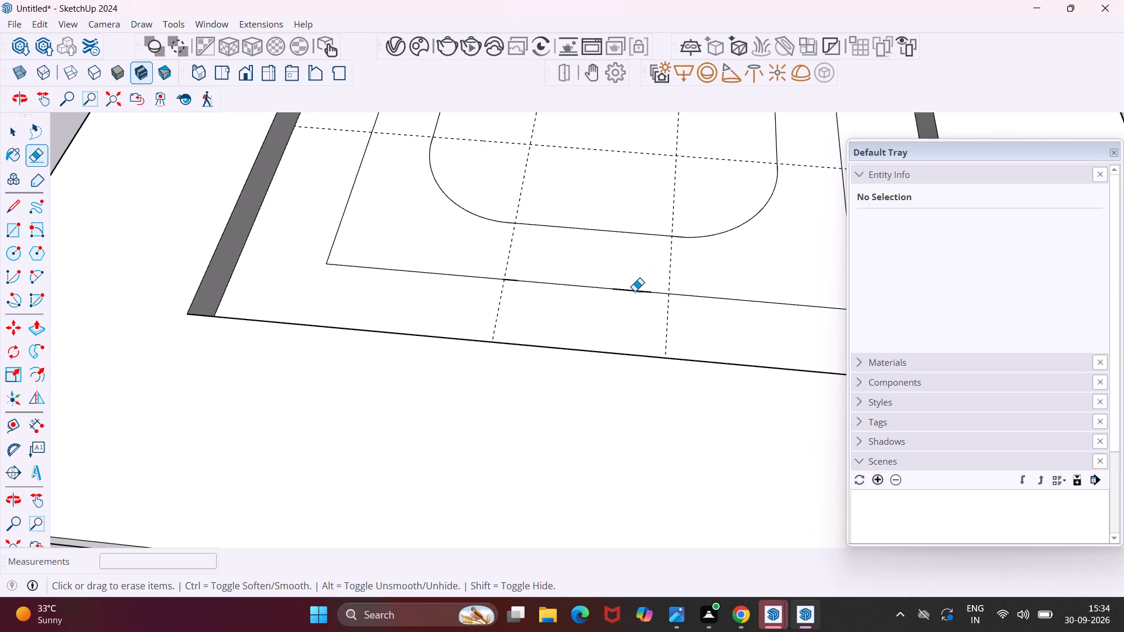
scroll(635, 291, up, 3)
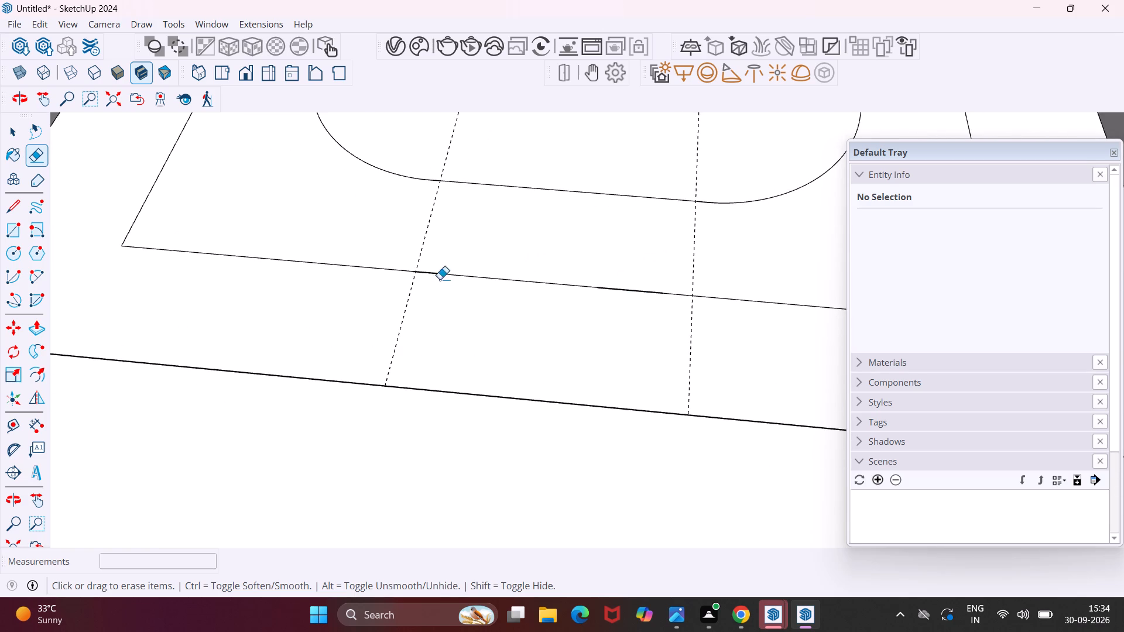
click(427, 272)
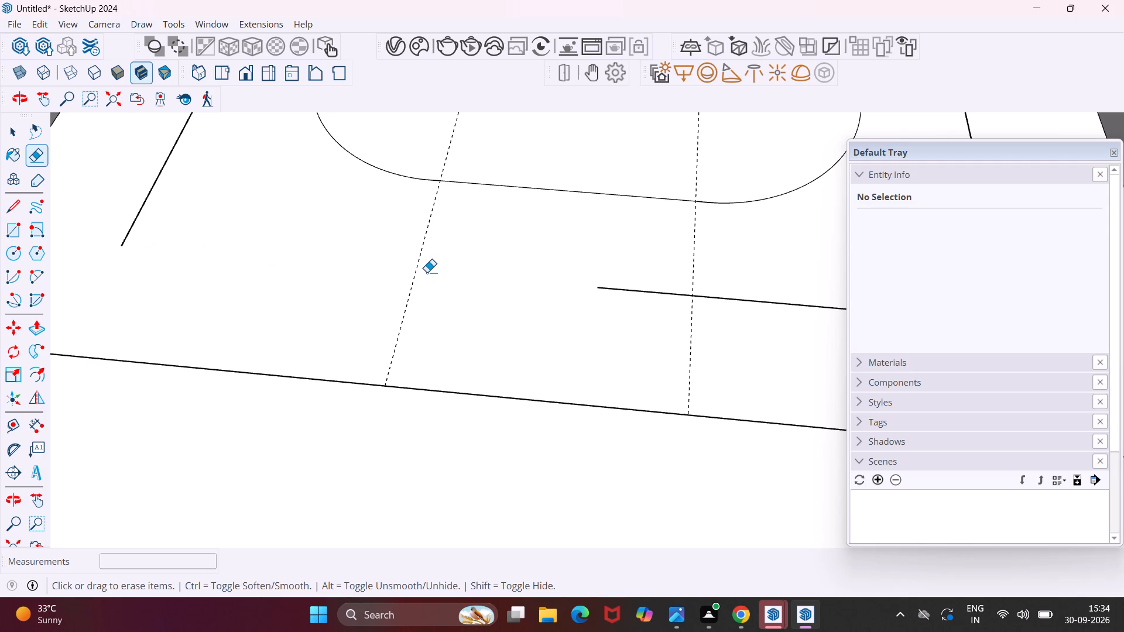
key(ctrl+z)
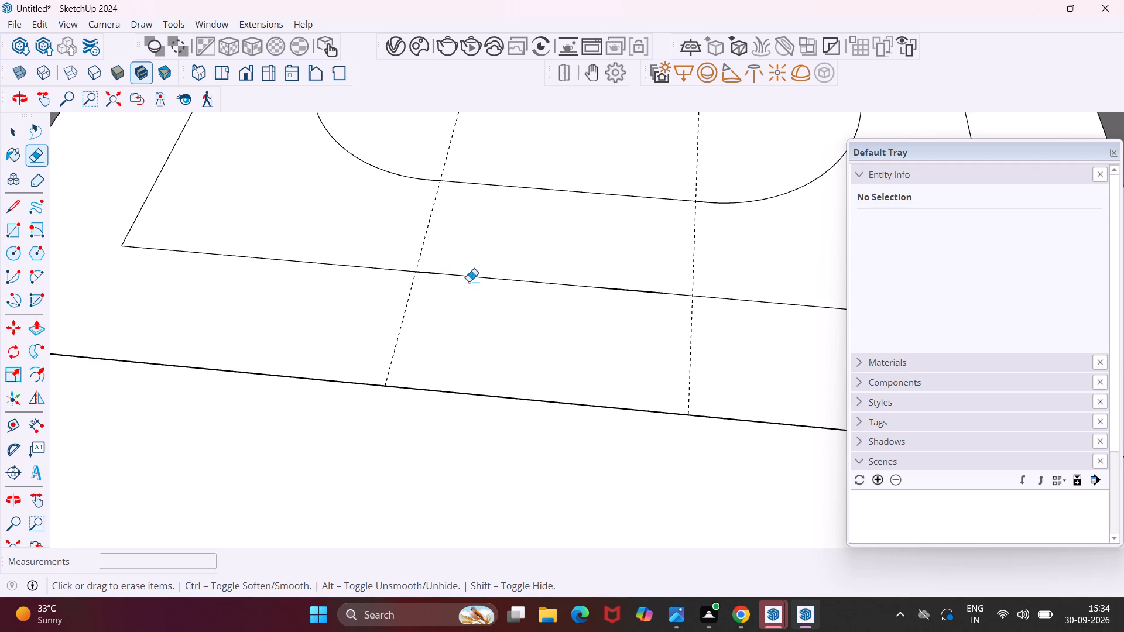
Erase the middle segment of the surrounding rectangle's short edge, between the points where the erased connecting lines met it.
click(608, 288)
scroll(557, 301, down, 6)
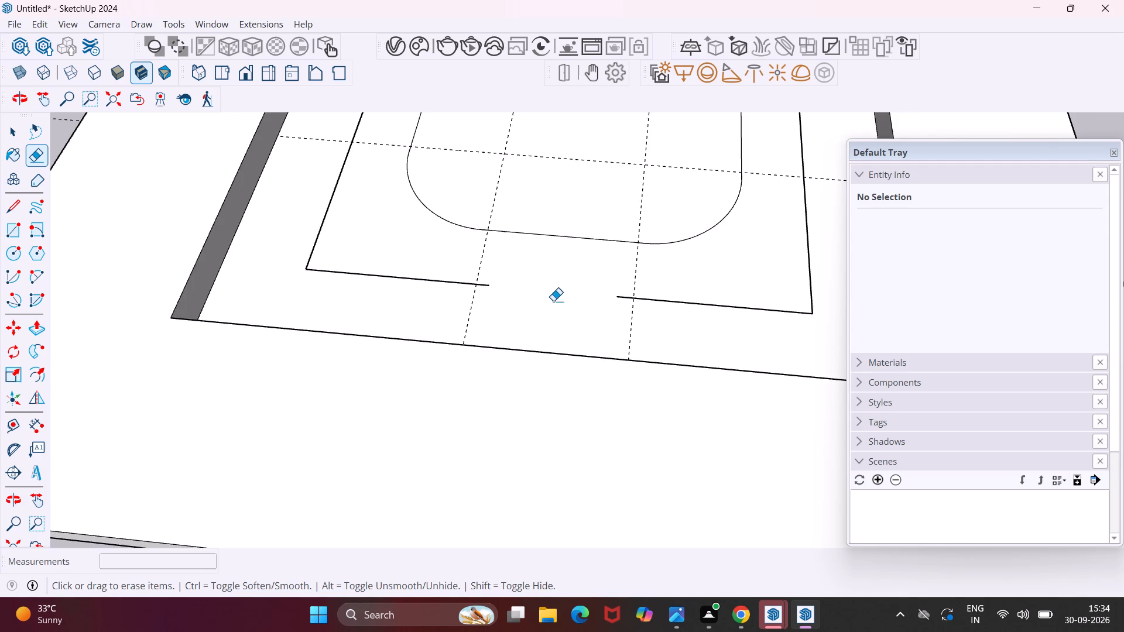
Draw a line about 1' 2 3/8" long to close the gap in the surrounding rectangle's short edge.
scroll(553, 301, down, 4)
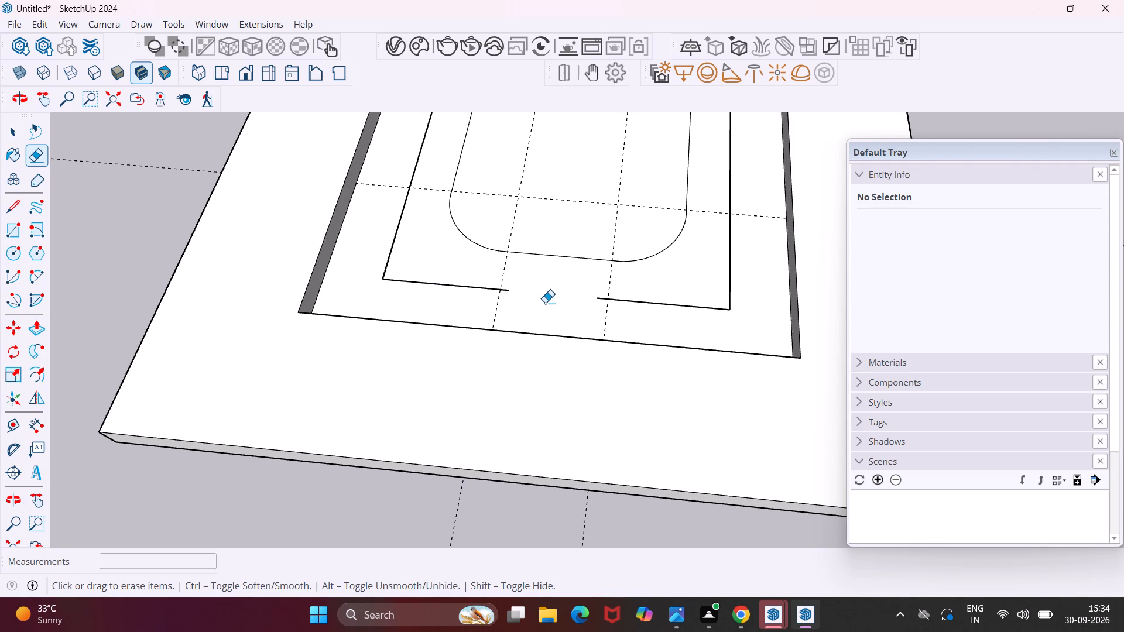
key(Escape)
key(space)
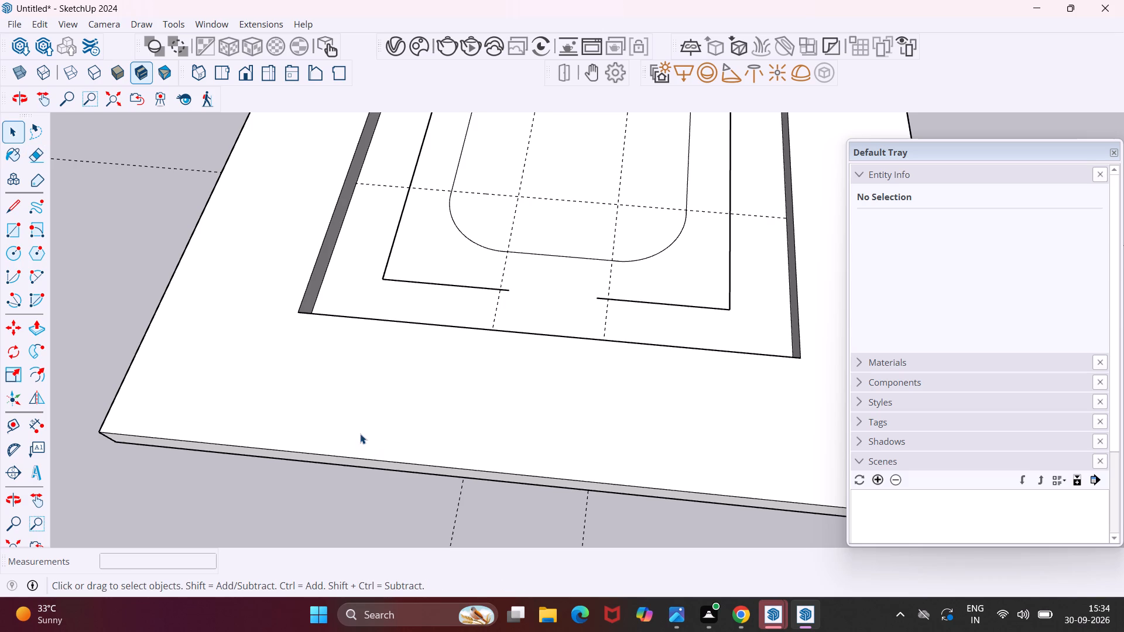
click(9, 209)
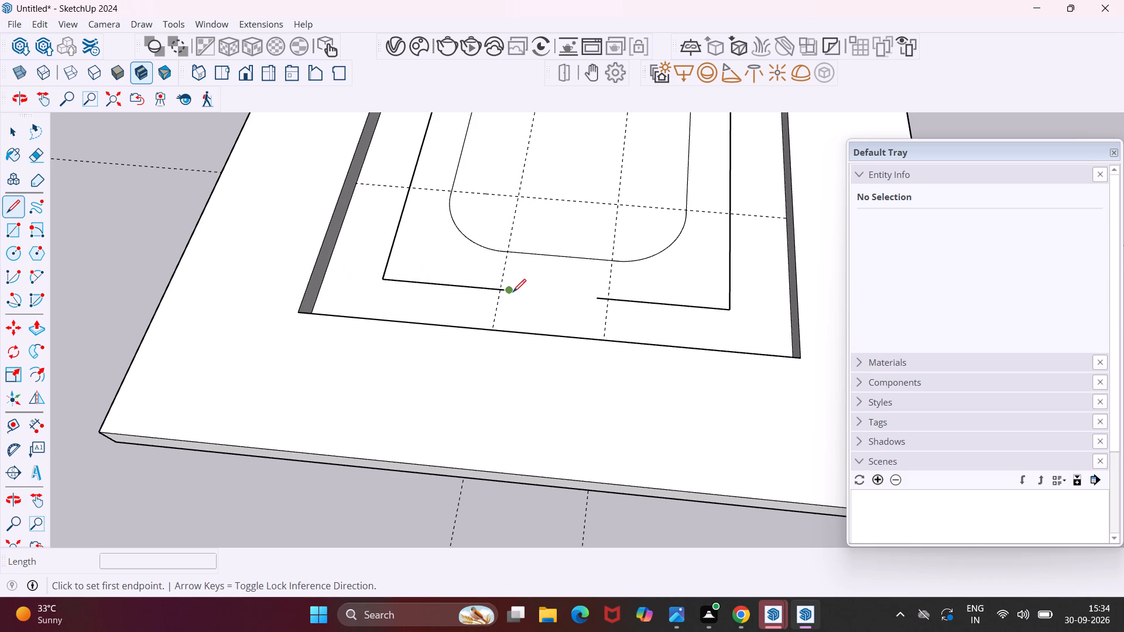
click(513, 290)
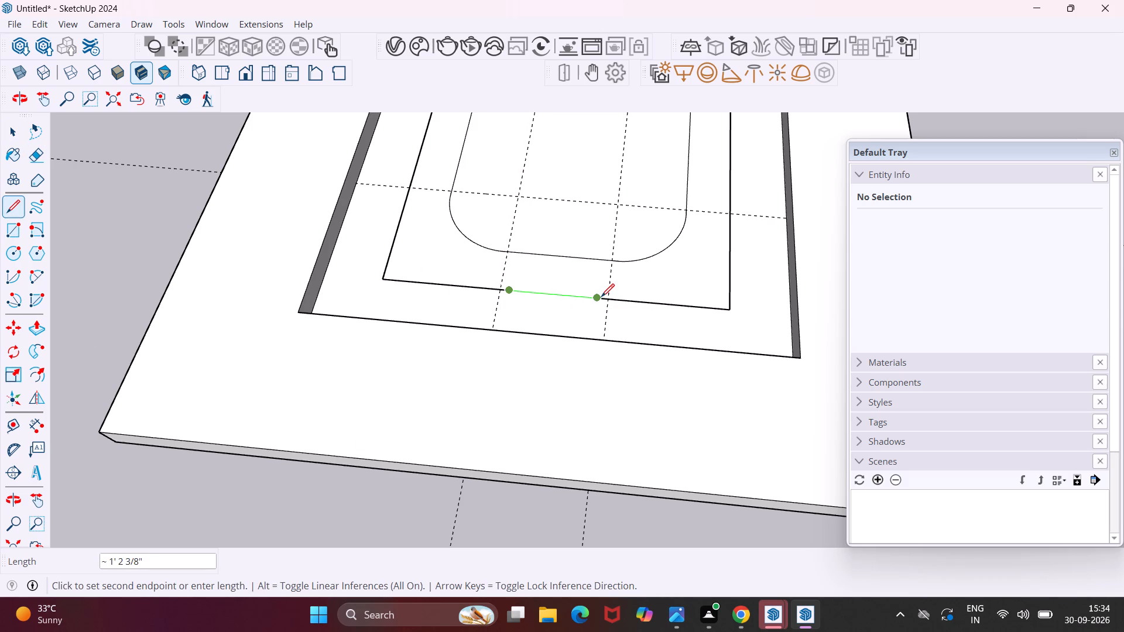
click(601, 296)
scroll(586, 302, up, 12)
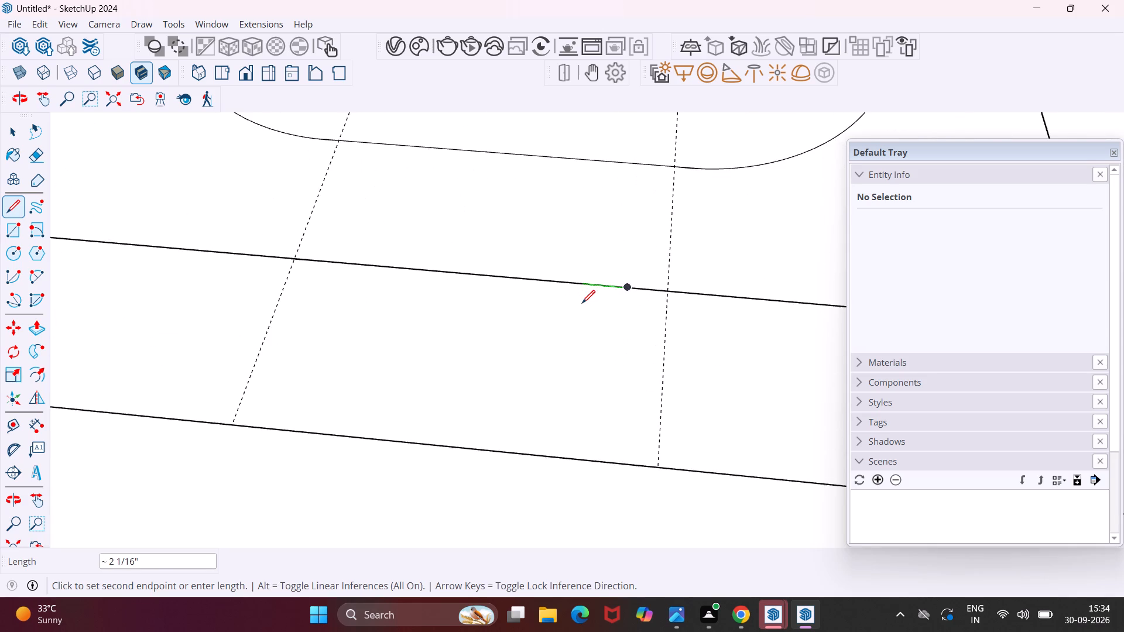
scroll(564, 300, up, 5)
scroll(673, 286, up, 1)
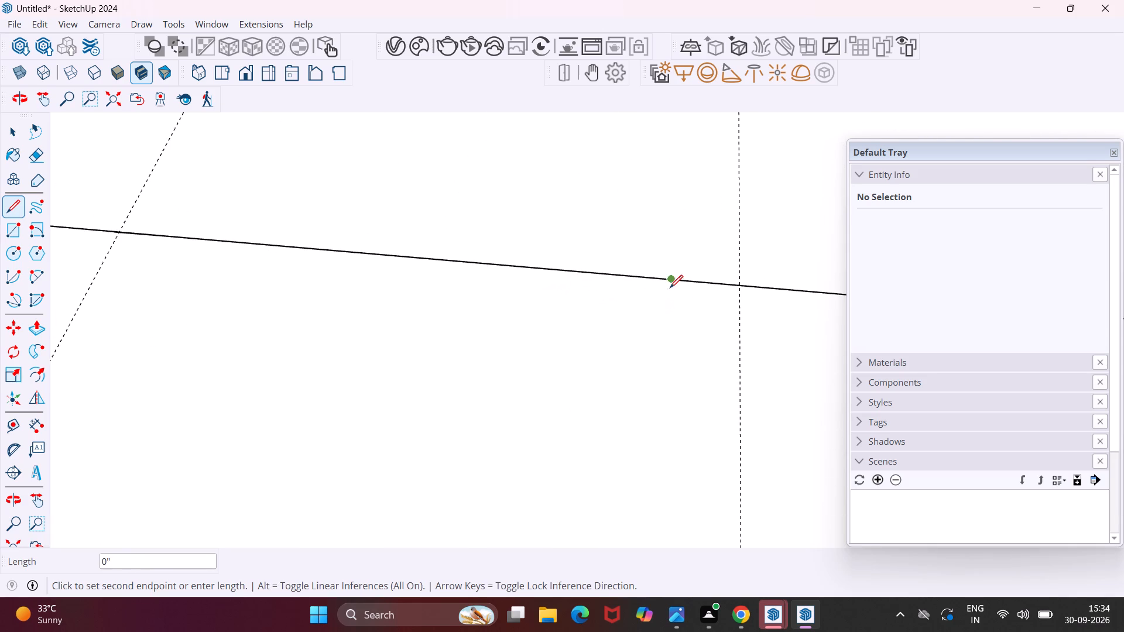
scroll(670, 288, up, 11)
key(Escape)
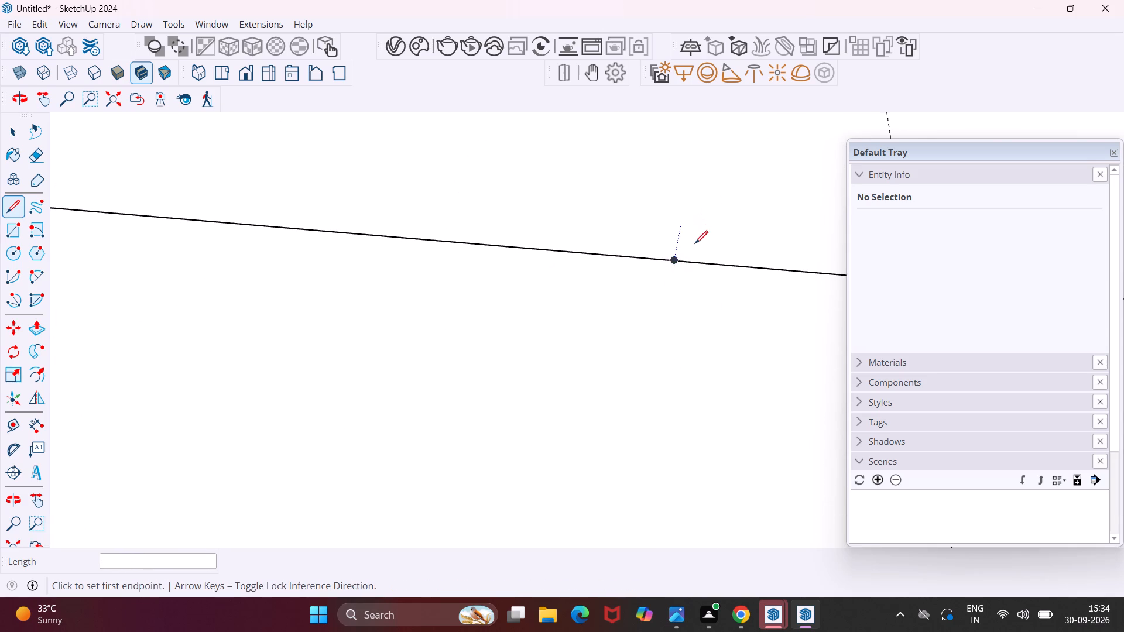
key(Escape)
key(space)
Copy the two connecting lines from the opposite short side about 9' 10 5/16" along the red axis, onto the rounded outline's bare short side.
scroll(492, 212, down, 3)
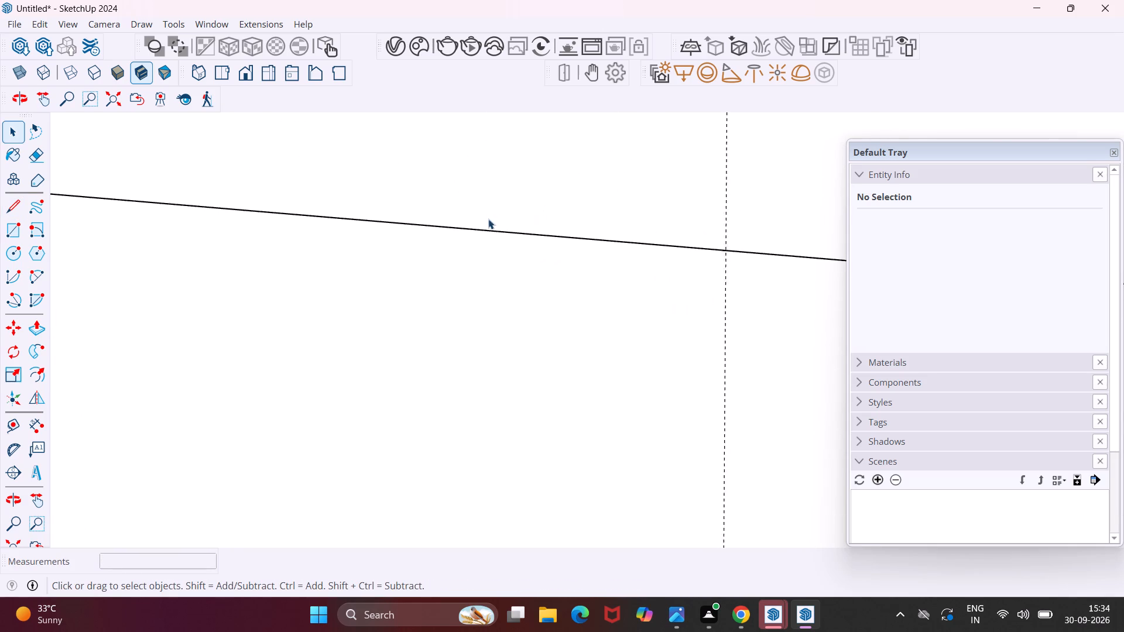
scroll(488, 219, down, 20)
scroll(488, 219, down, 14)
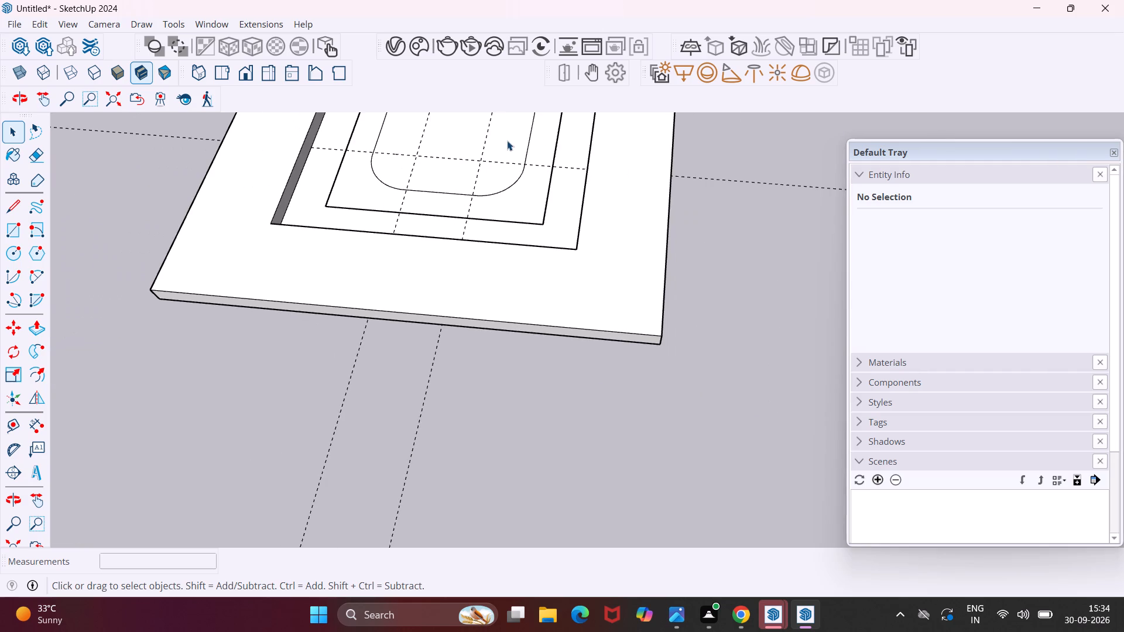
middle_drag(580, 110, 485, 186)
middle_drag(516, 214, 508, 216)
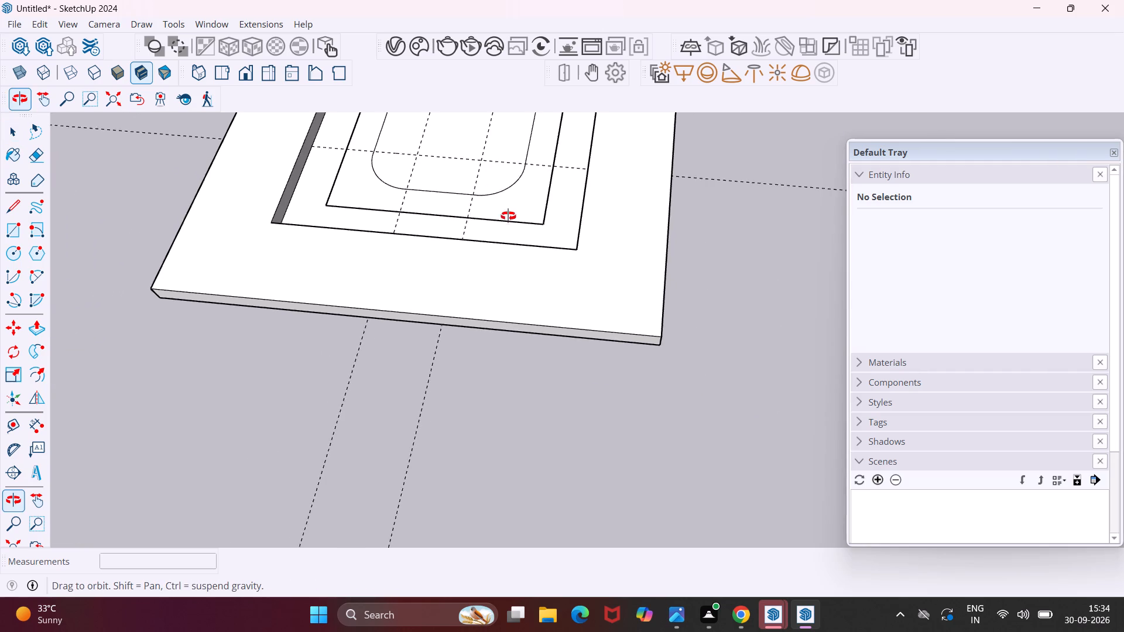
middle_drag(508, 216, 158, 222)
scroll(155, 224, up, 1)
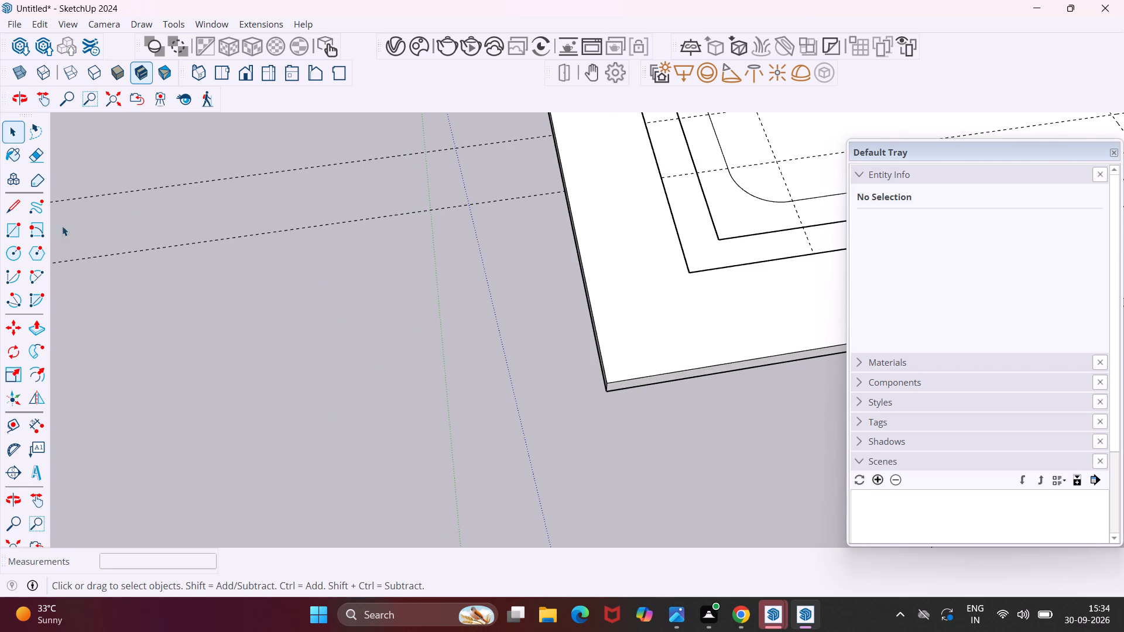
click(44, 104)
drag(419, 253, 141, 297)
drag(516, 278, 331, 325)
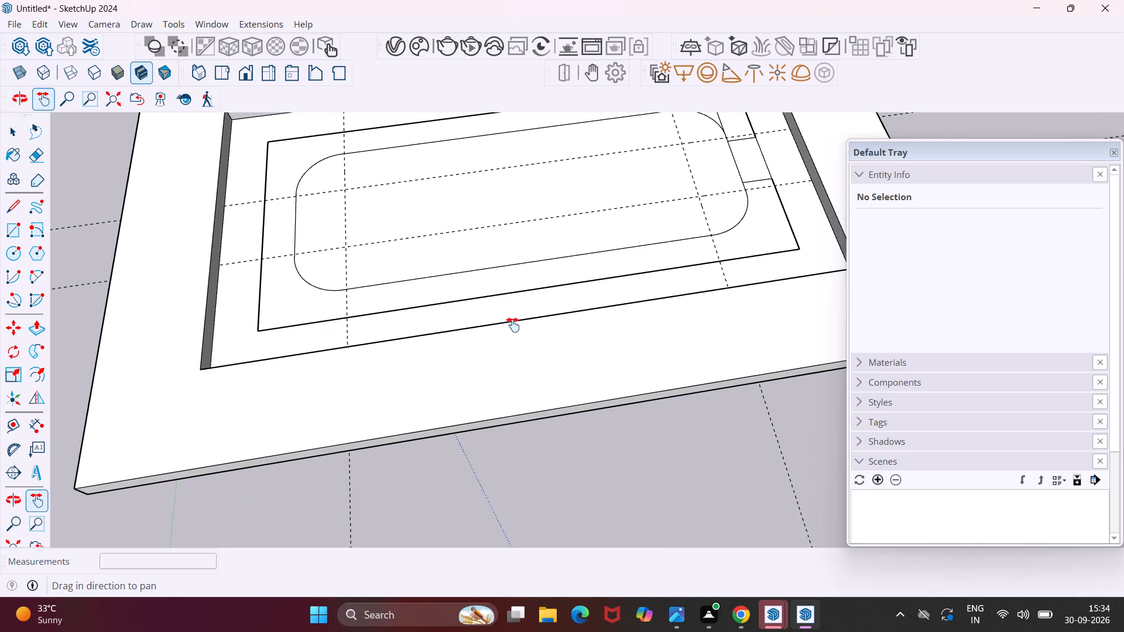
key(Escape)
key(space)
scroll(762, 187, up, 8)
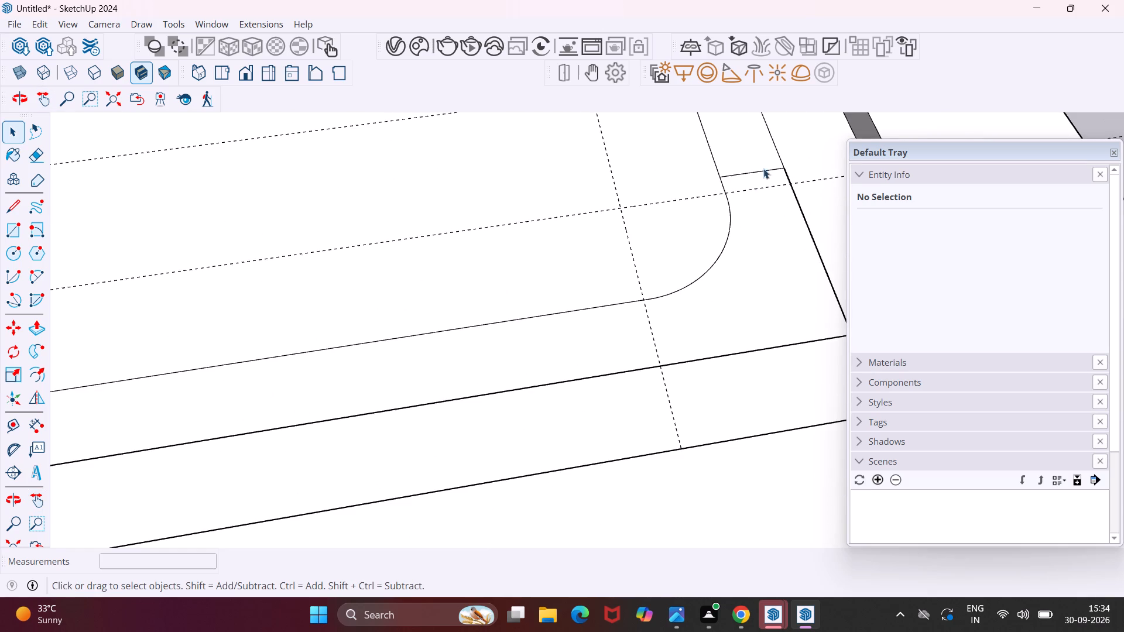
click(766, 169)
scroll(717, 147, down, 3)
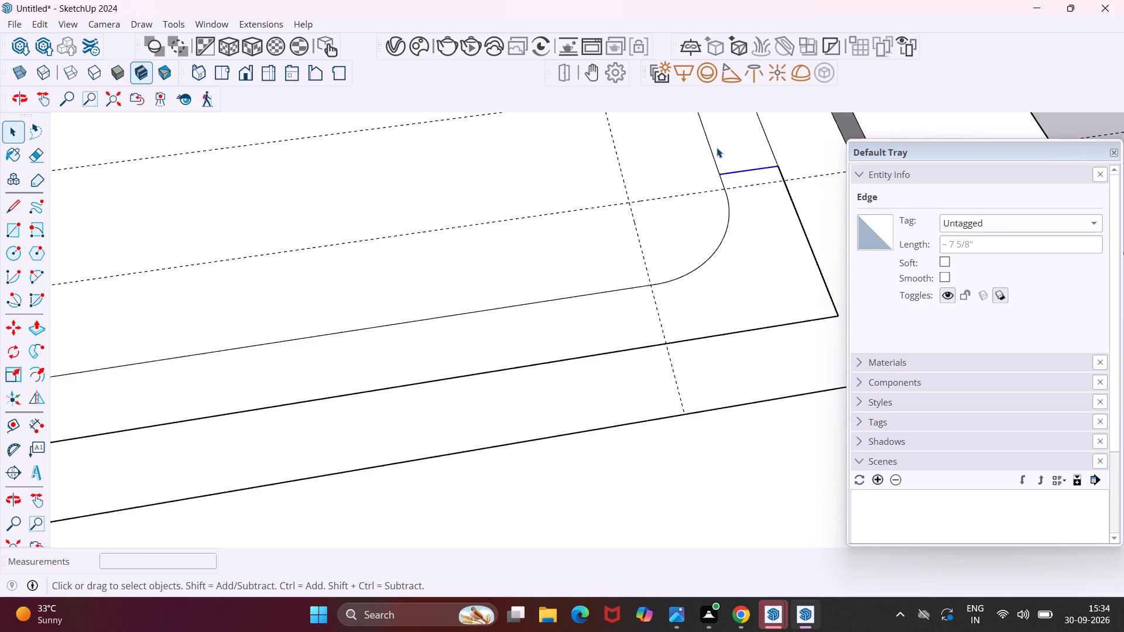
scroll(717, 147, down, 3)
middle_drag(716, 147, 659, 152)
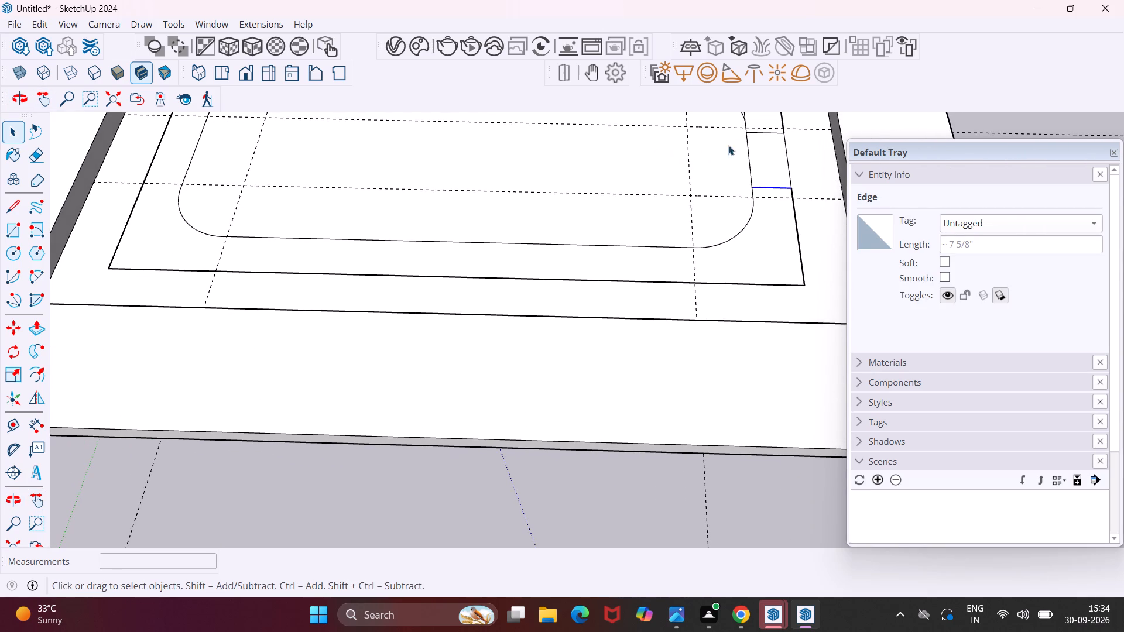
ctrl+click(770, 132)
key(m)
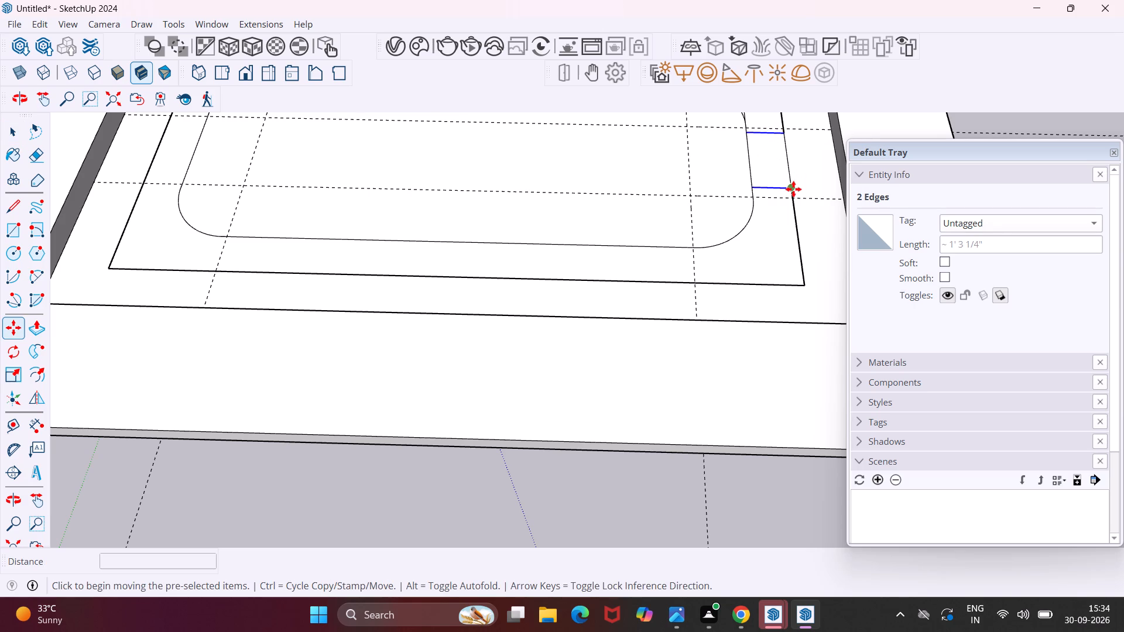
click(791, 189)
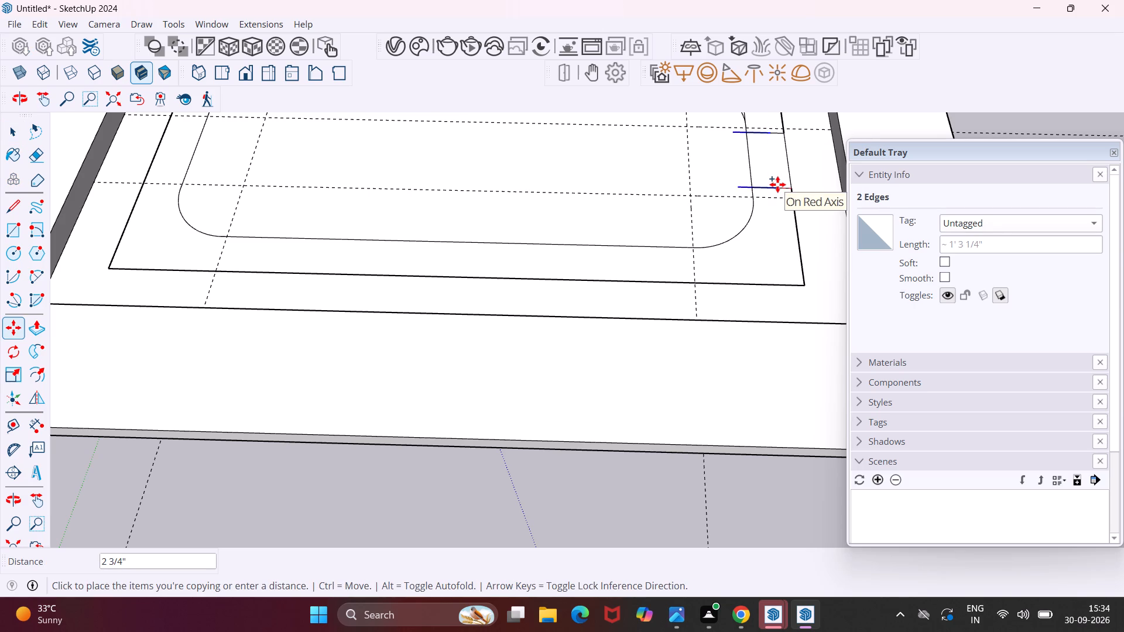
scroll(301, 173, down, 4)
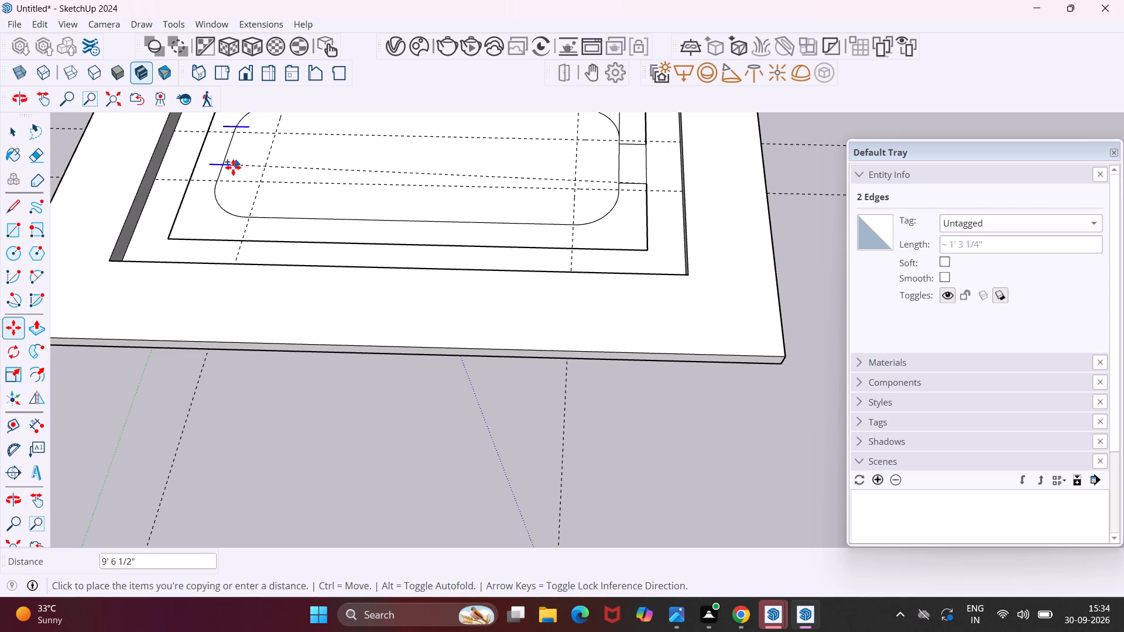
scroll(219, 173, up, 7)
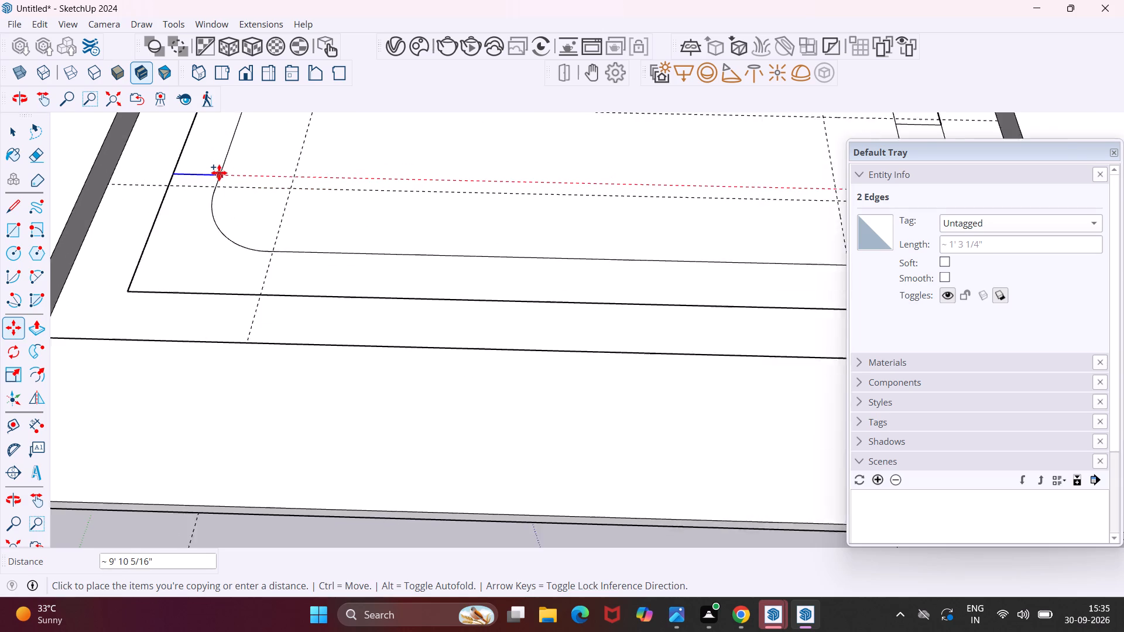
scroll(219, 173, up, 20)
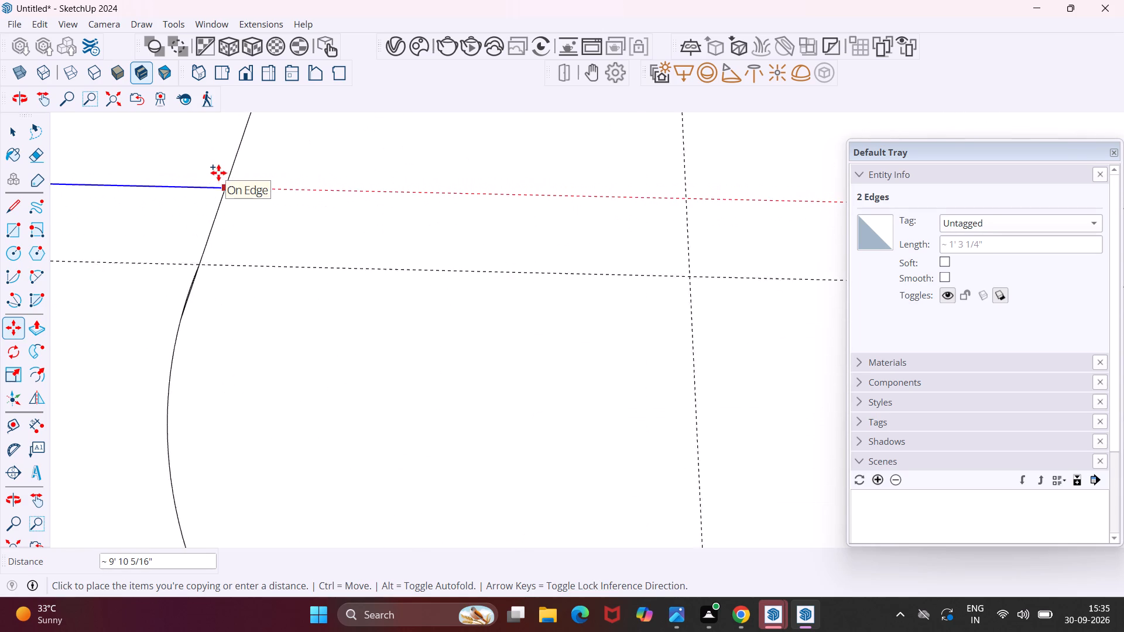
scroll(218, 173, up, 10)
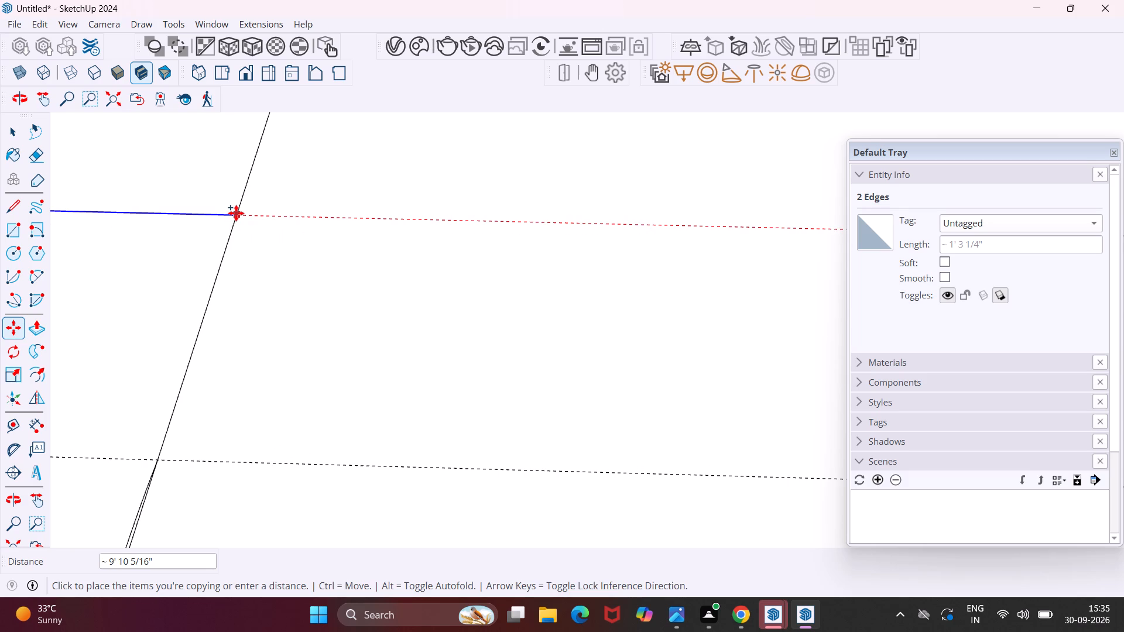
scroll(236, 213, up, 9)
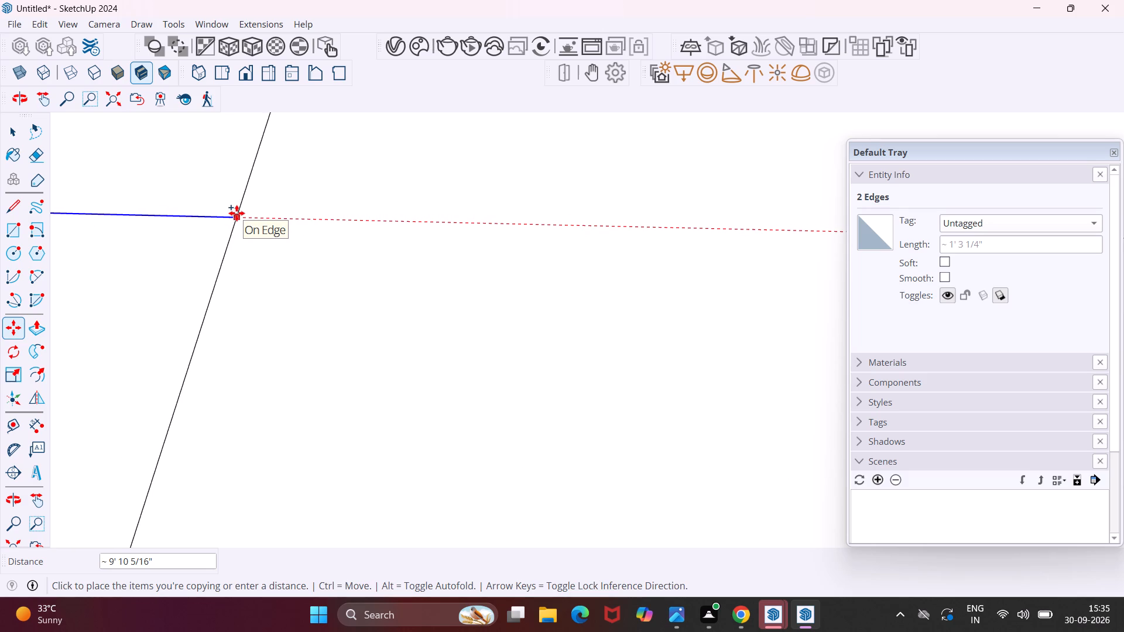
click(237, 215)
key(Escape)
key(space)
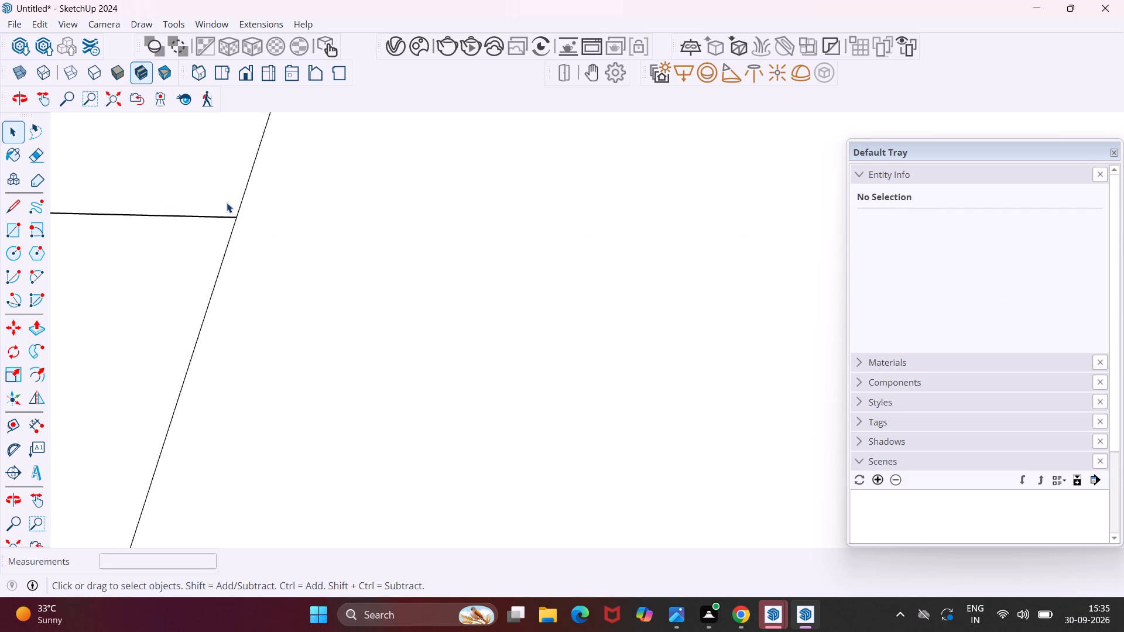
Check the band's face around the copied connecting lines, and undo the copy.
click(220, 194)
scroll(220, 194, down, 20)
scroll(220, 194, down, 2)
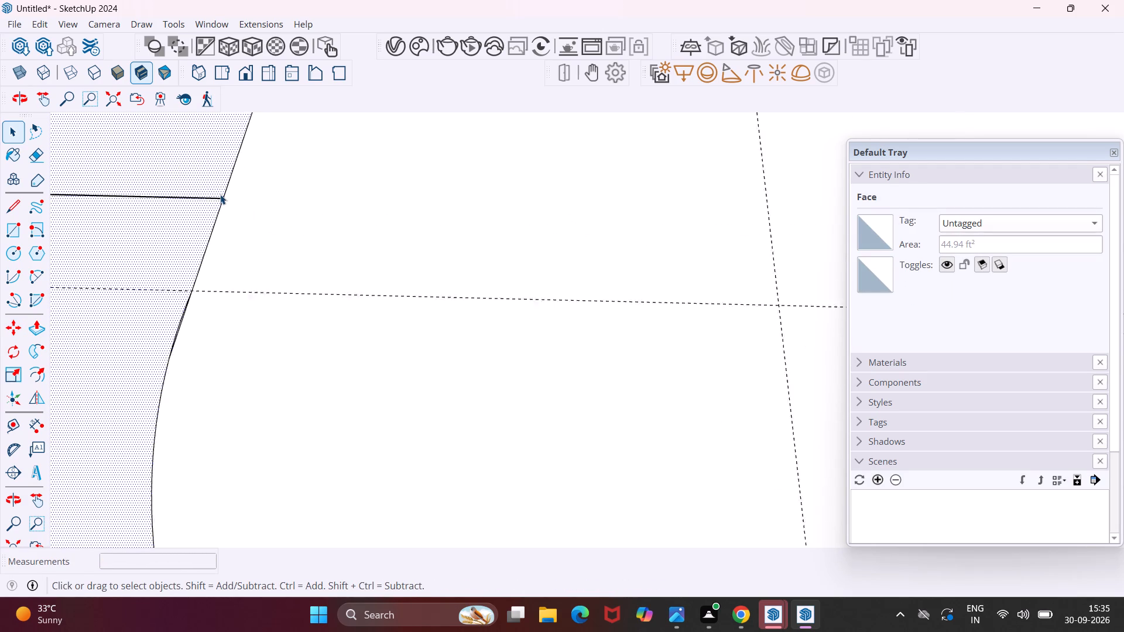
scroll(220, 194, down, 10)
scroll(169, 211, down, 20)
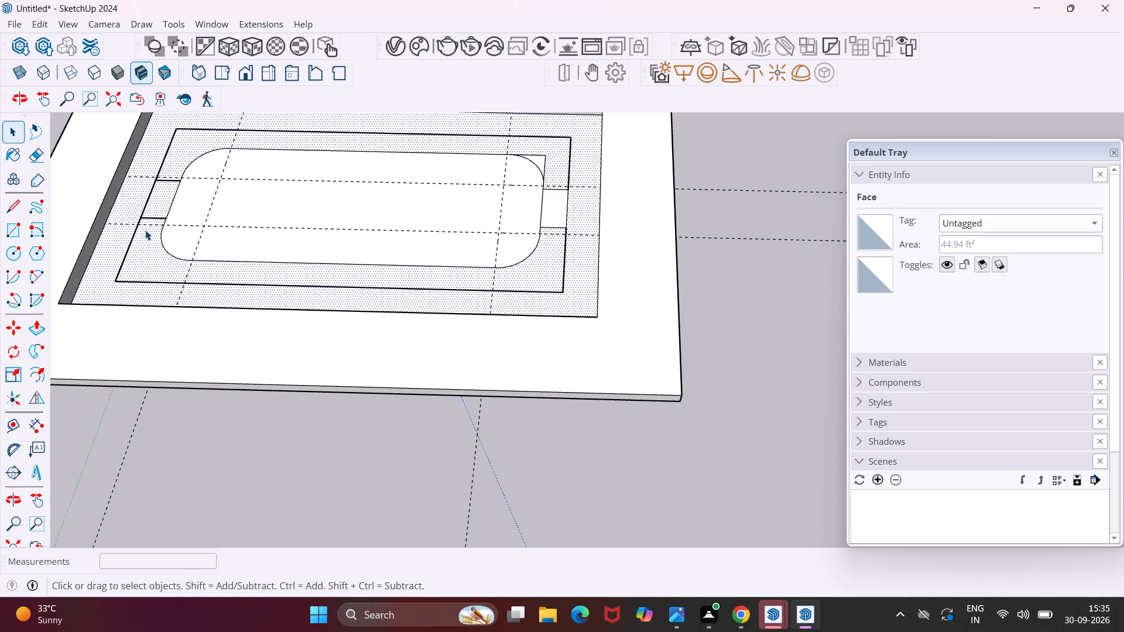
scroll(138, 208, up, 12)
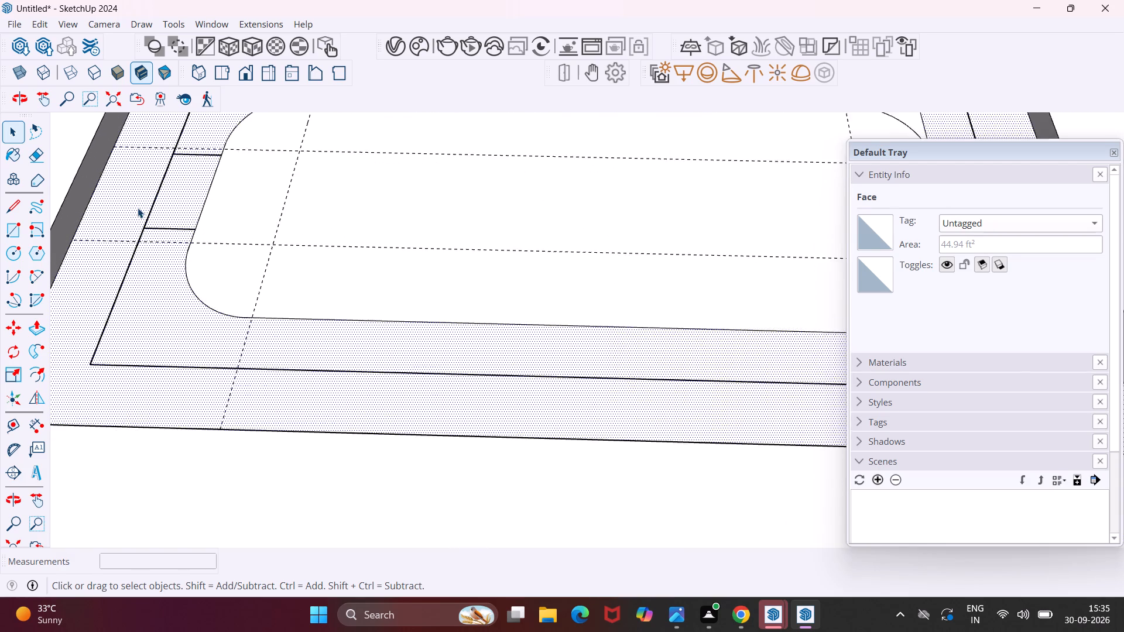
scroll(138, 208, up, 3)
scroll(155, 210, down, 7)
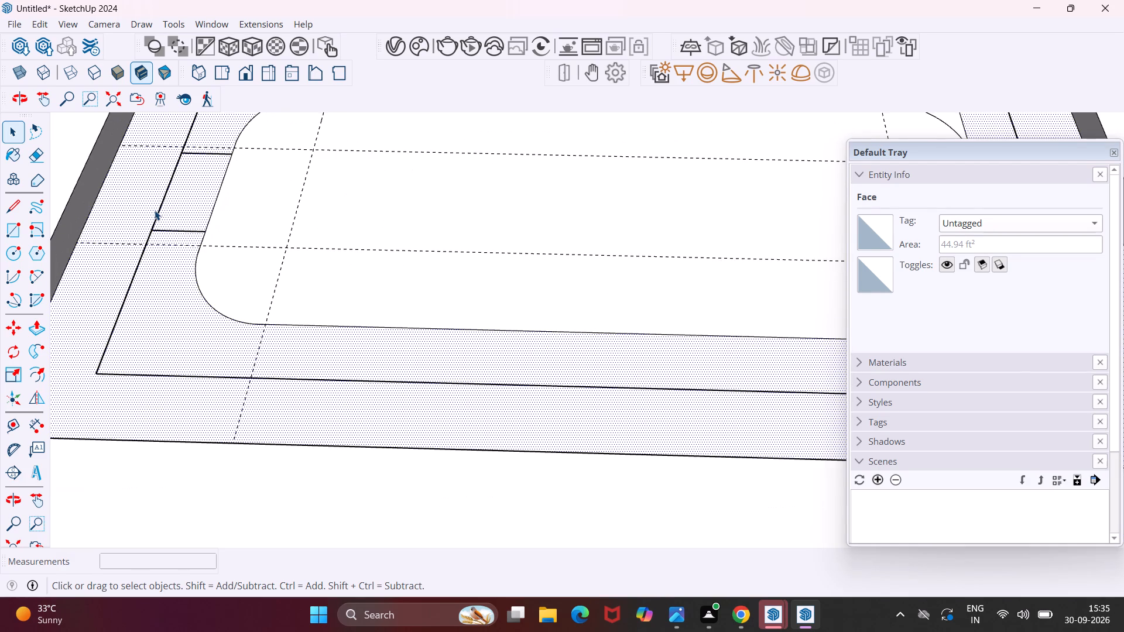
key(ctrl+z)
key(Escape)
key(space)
Place a guide parallel to the existing lengthwise guide, passing through the nearby connecting line on the short side.
scroll(107, 284, down, 8)
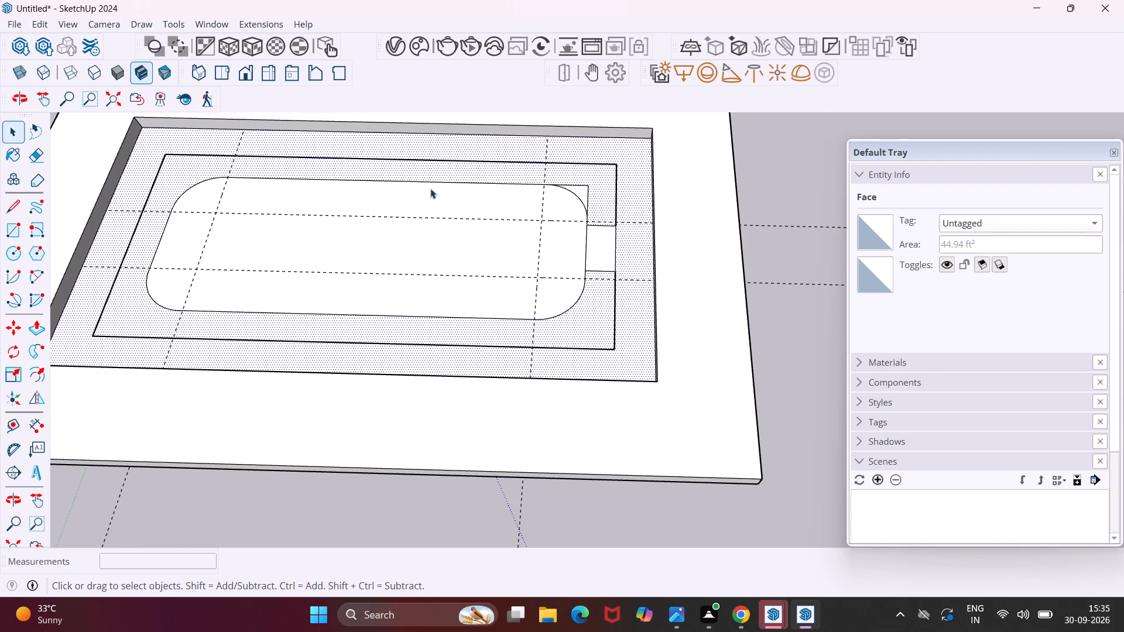
click(10, 430)
scroll(573, 277, up, 7)
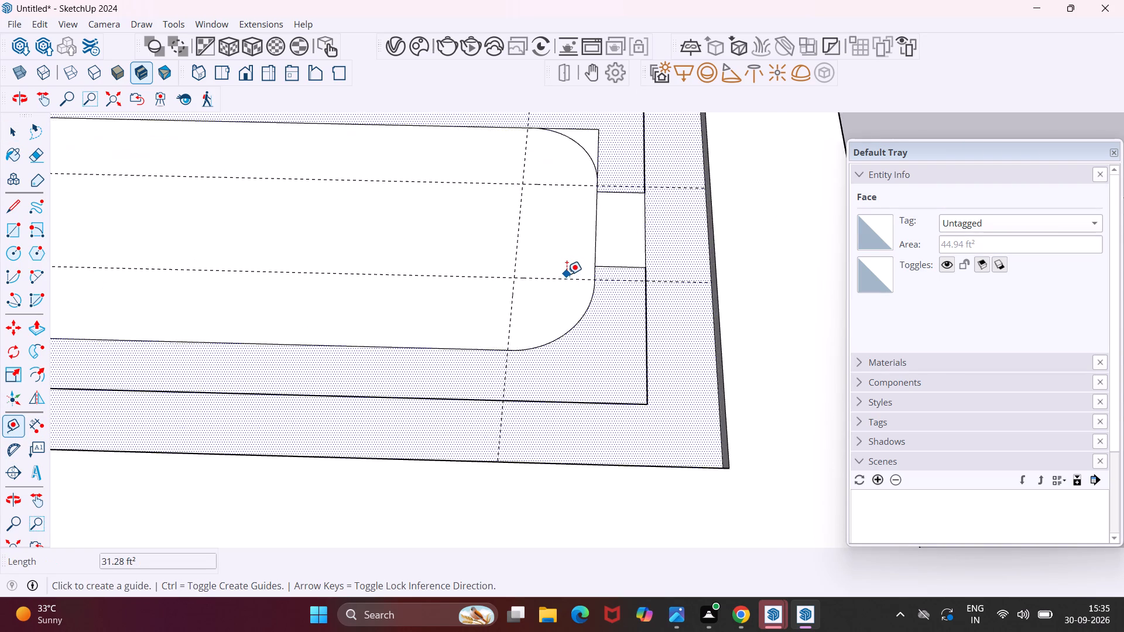
scroll(567, 274, up, 10)
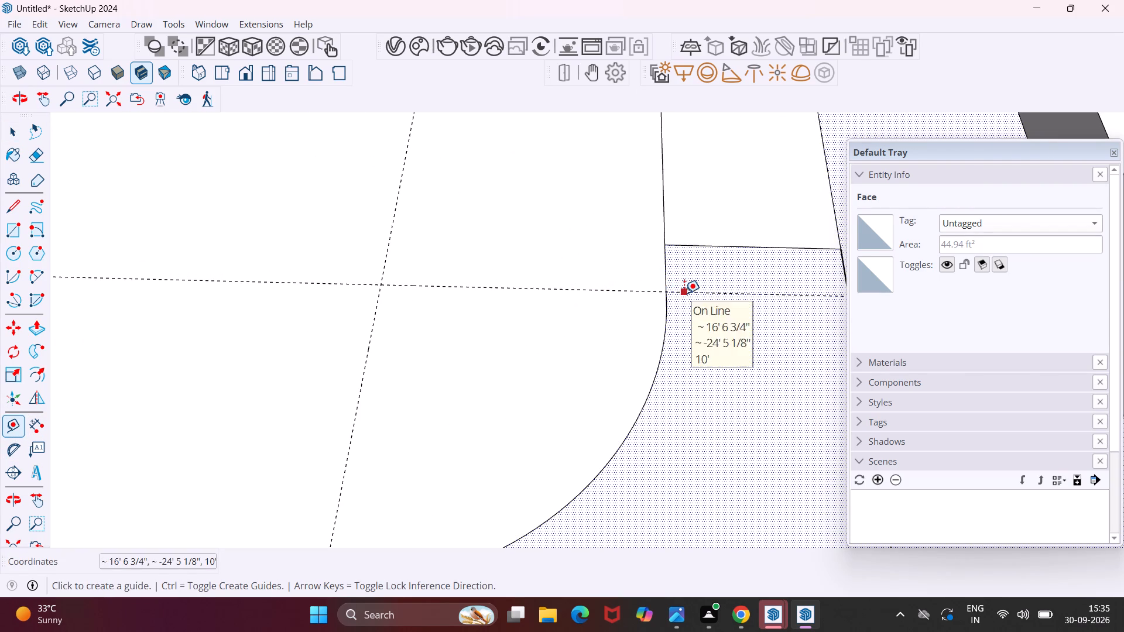
click(685, 293)
click(682, 249)
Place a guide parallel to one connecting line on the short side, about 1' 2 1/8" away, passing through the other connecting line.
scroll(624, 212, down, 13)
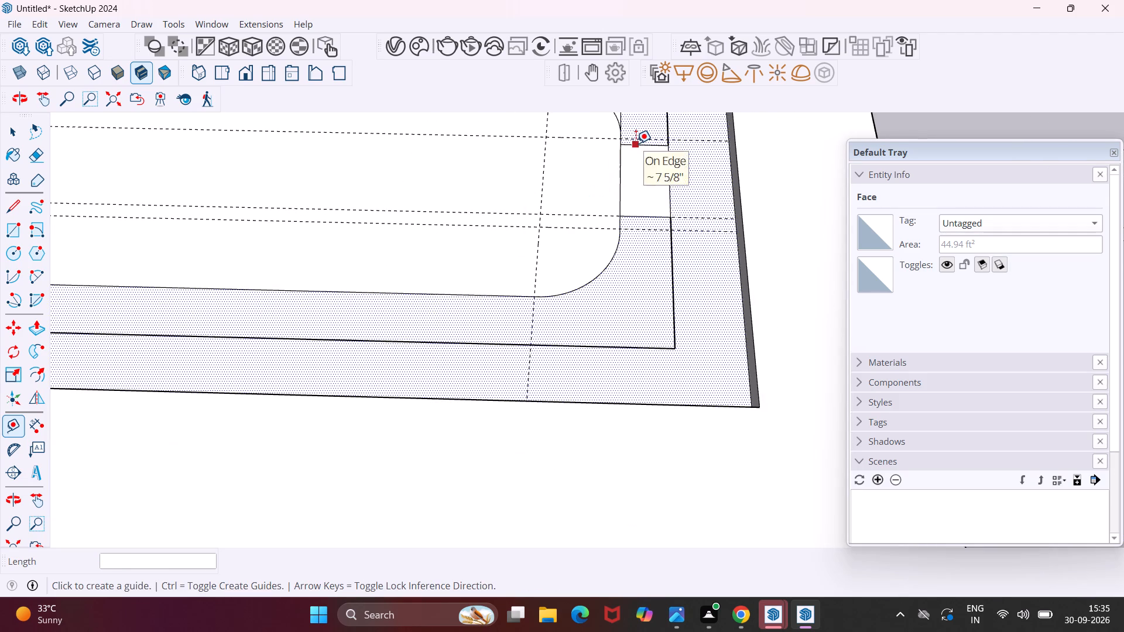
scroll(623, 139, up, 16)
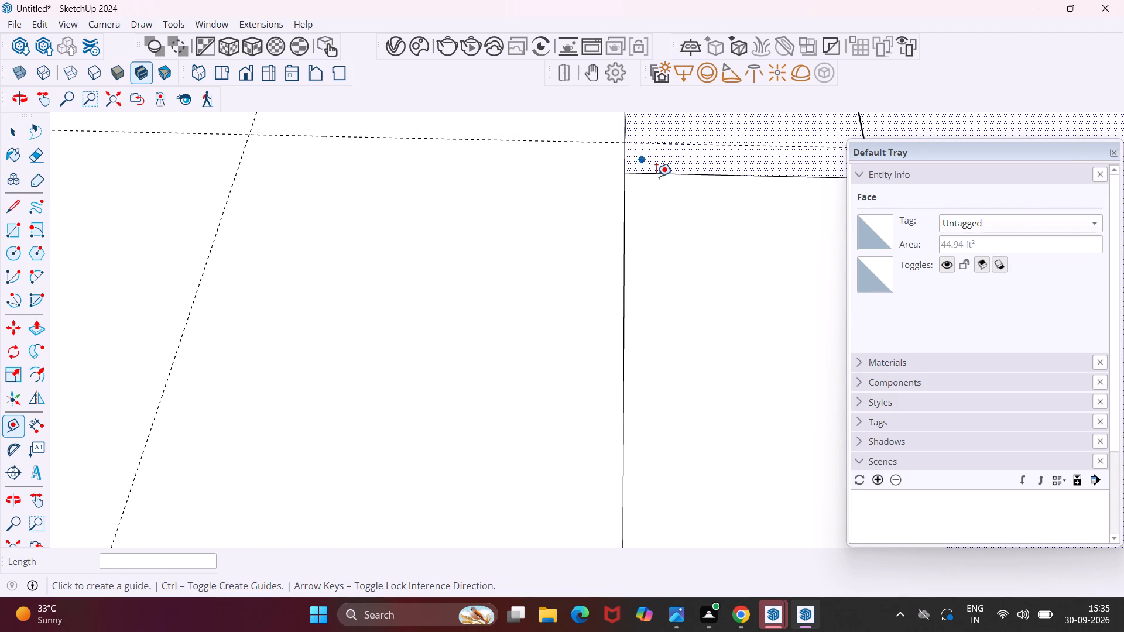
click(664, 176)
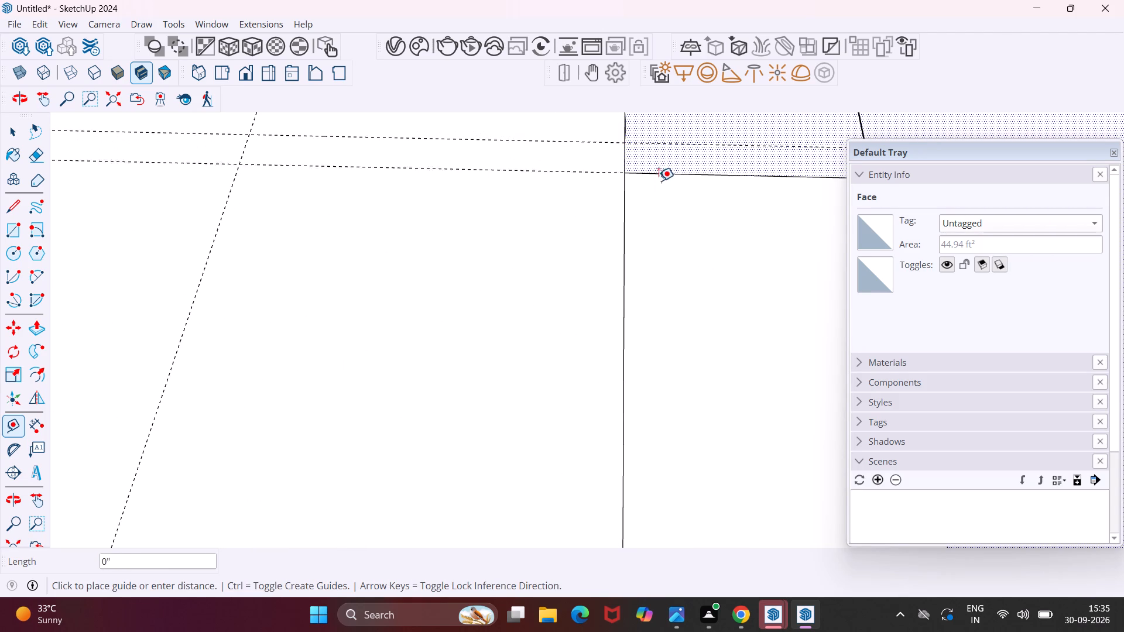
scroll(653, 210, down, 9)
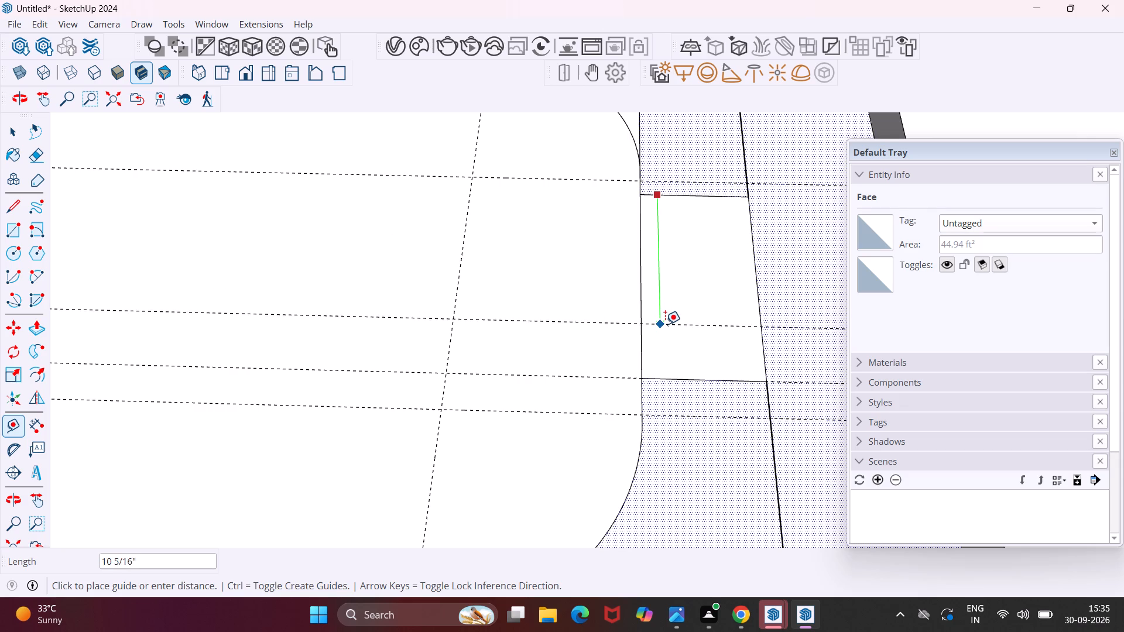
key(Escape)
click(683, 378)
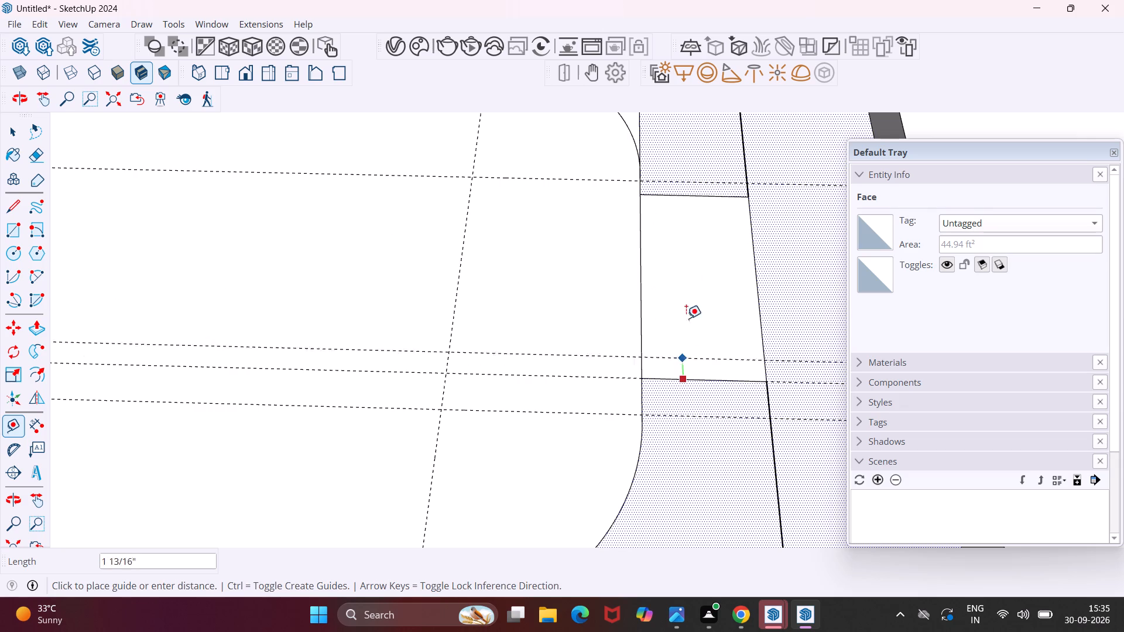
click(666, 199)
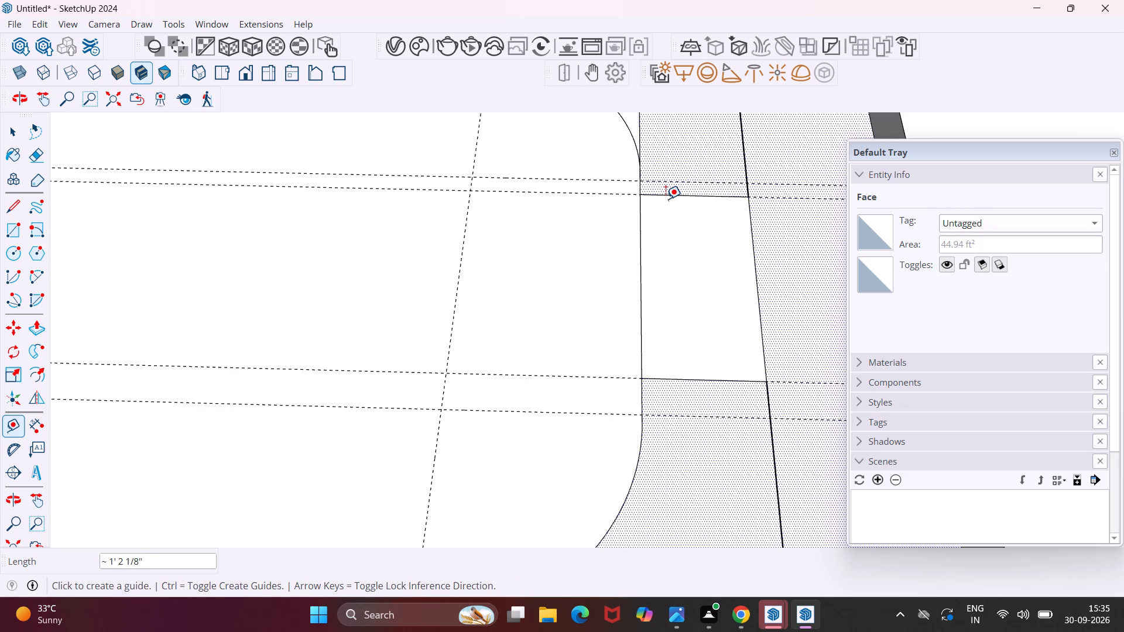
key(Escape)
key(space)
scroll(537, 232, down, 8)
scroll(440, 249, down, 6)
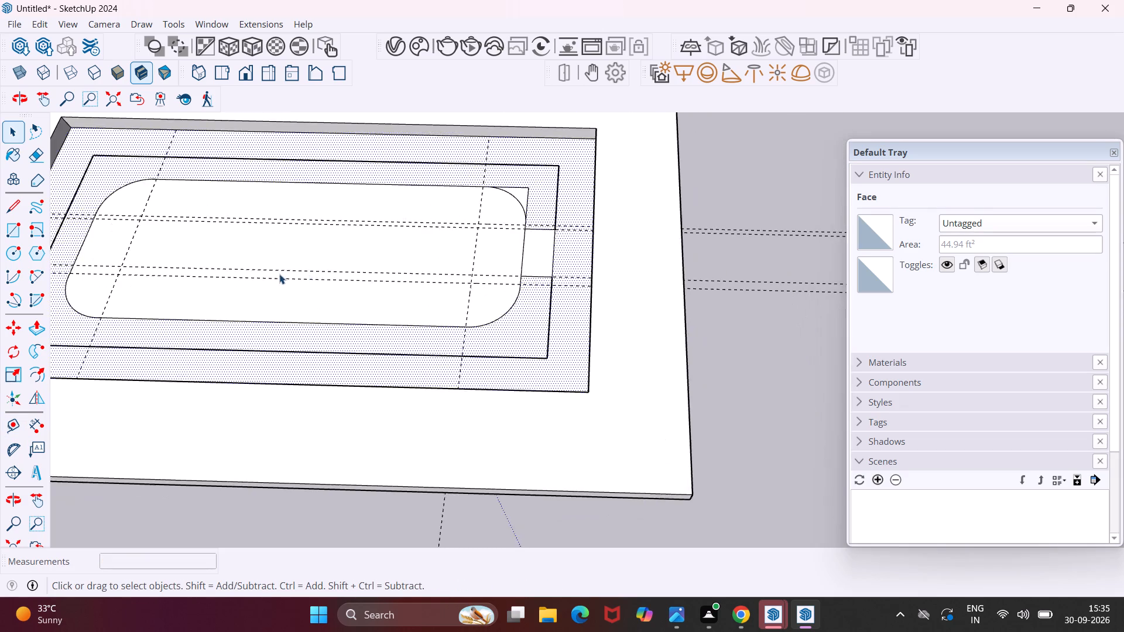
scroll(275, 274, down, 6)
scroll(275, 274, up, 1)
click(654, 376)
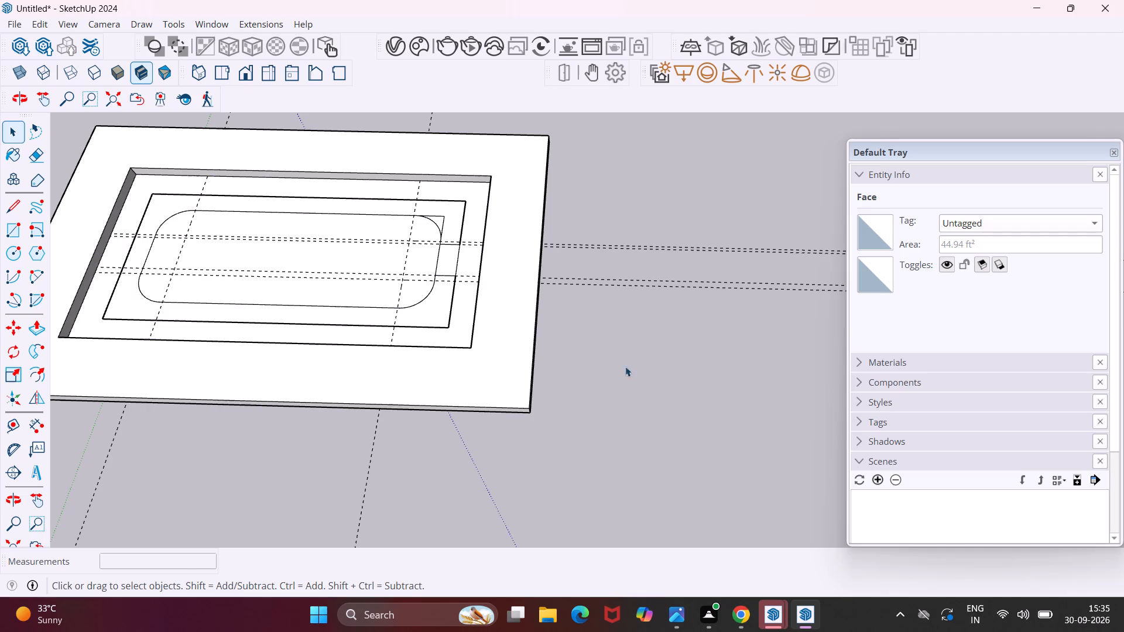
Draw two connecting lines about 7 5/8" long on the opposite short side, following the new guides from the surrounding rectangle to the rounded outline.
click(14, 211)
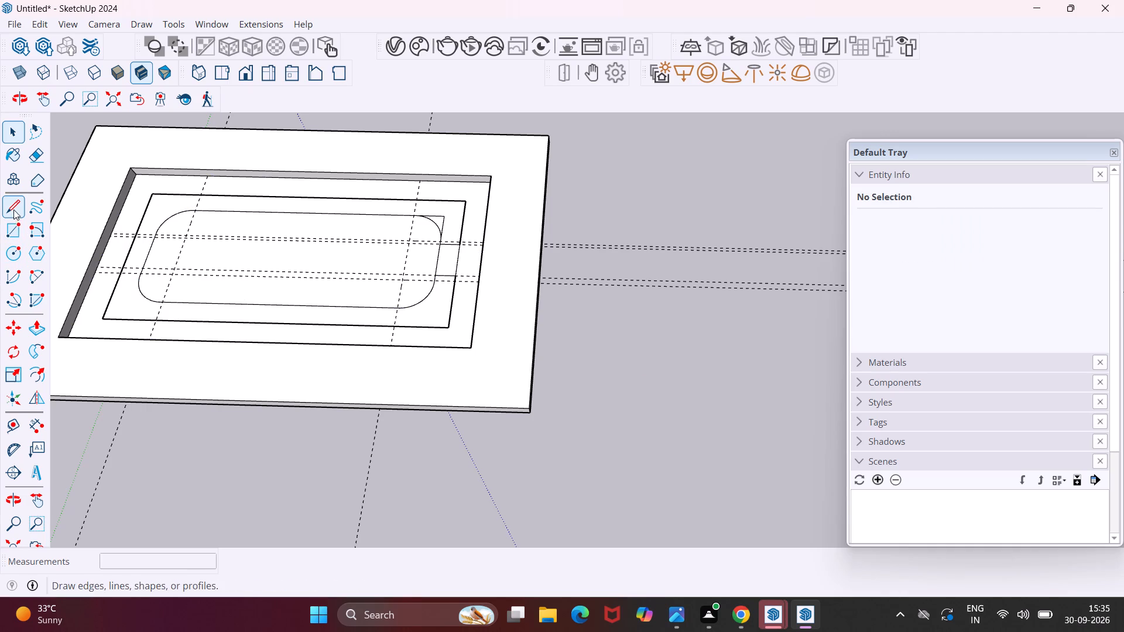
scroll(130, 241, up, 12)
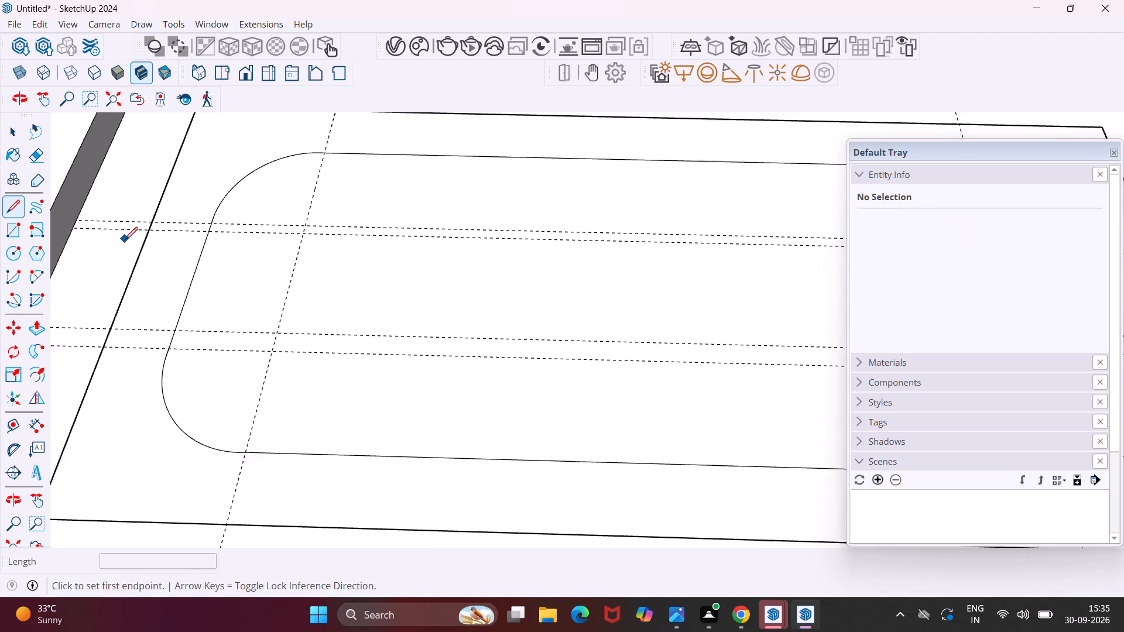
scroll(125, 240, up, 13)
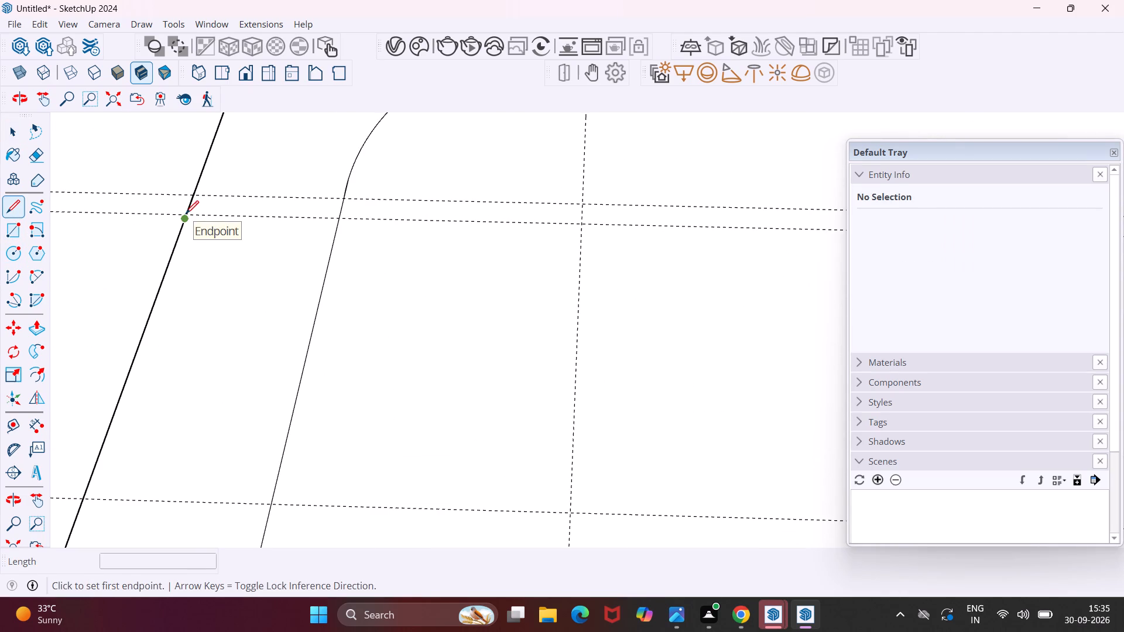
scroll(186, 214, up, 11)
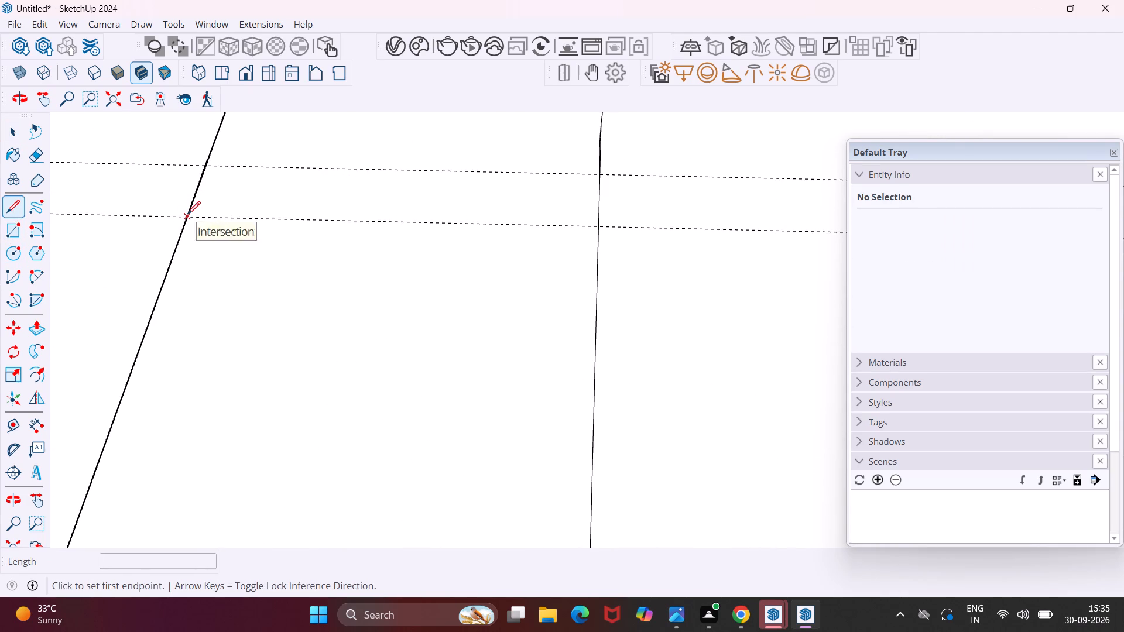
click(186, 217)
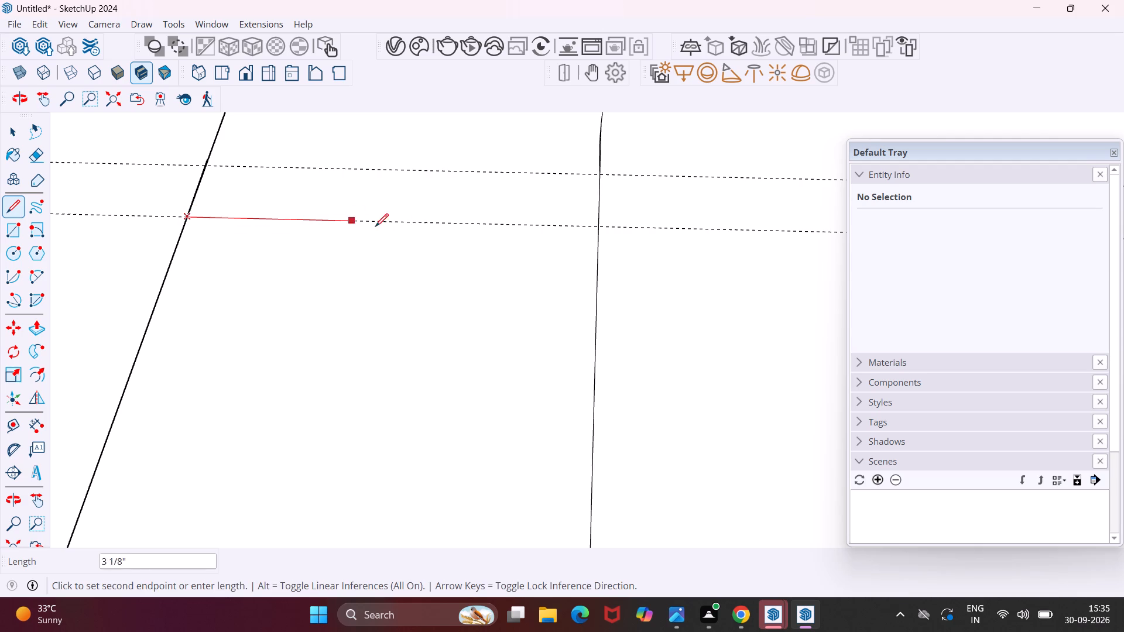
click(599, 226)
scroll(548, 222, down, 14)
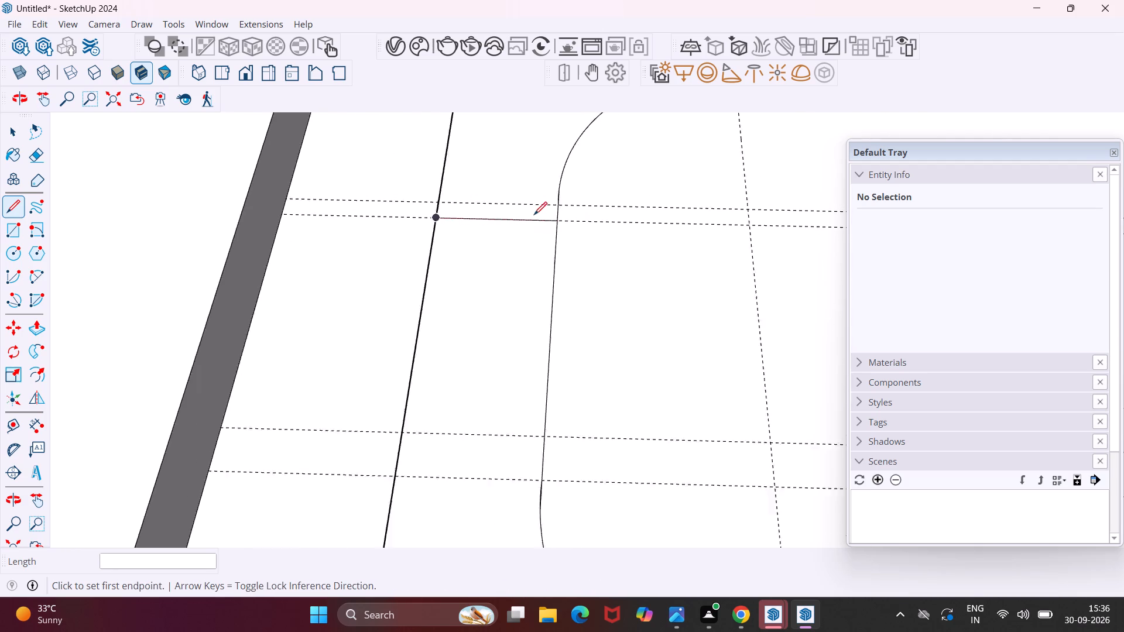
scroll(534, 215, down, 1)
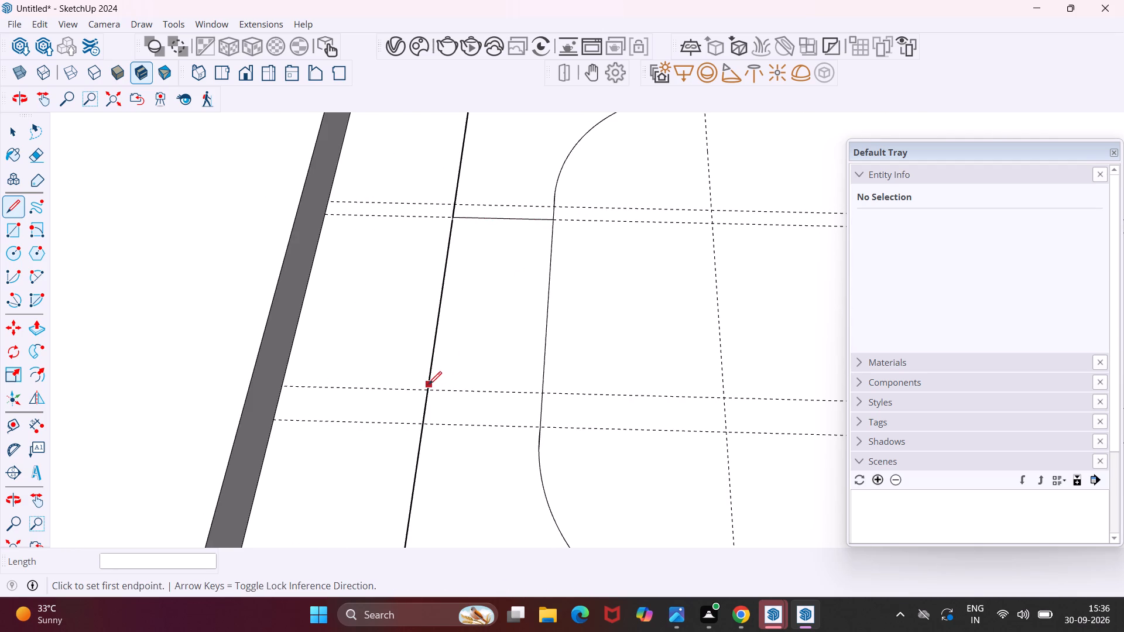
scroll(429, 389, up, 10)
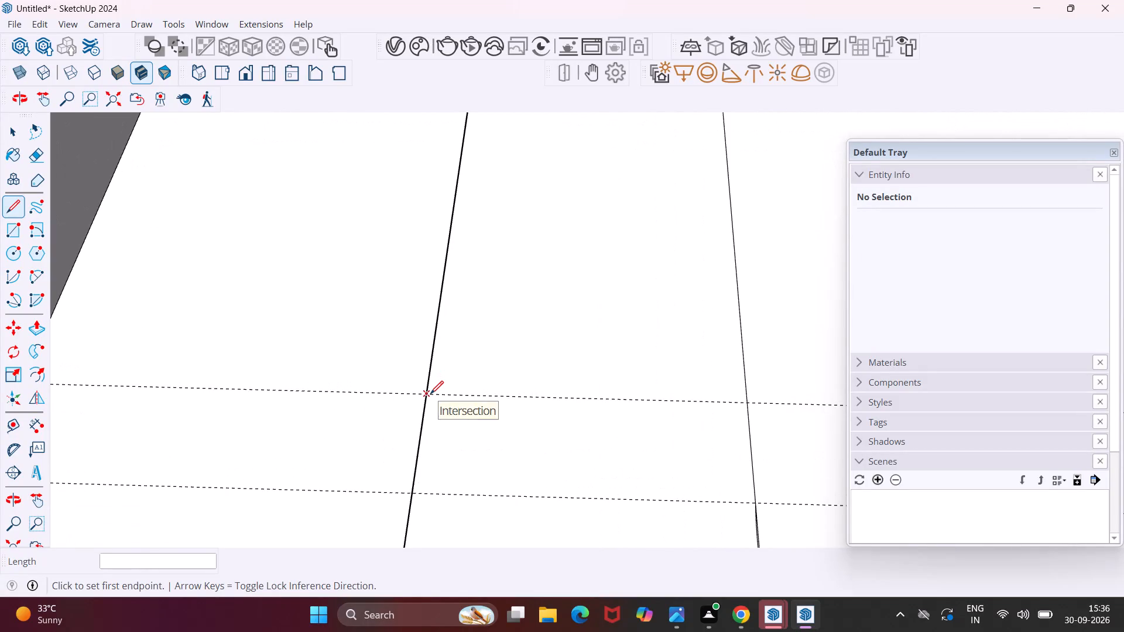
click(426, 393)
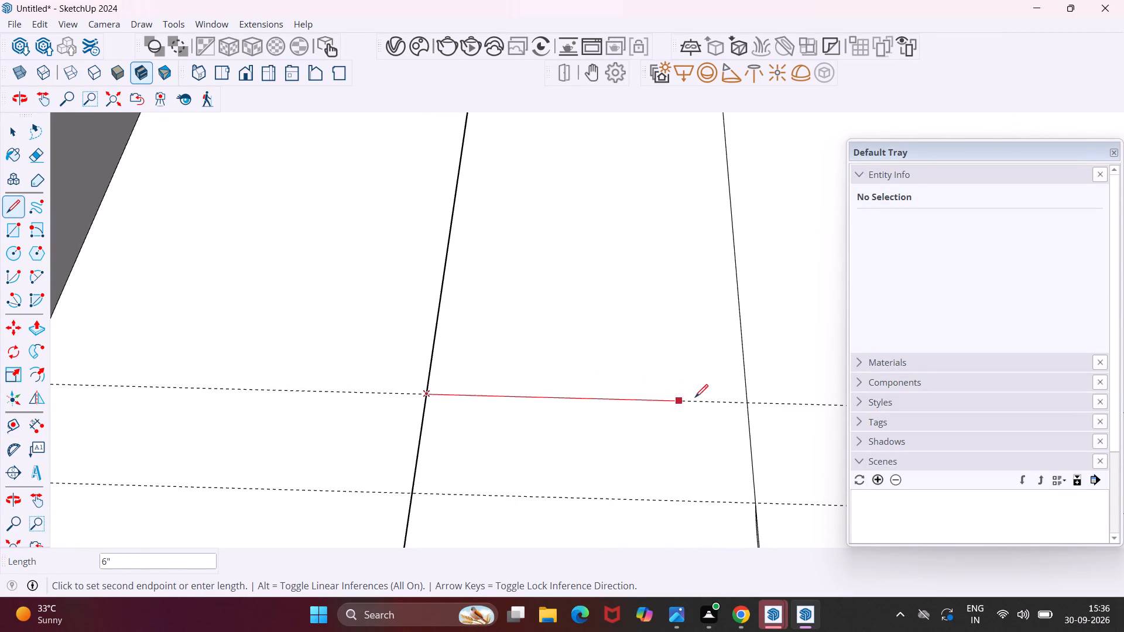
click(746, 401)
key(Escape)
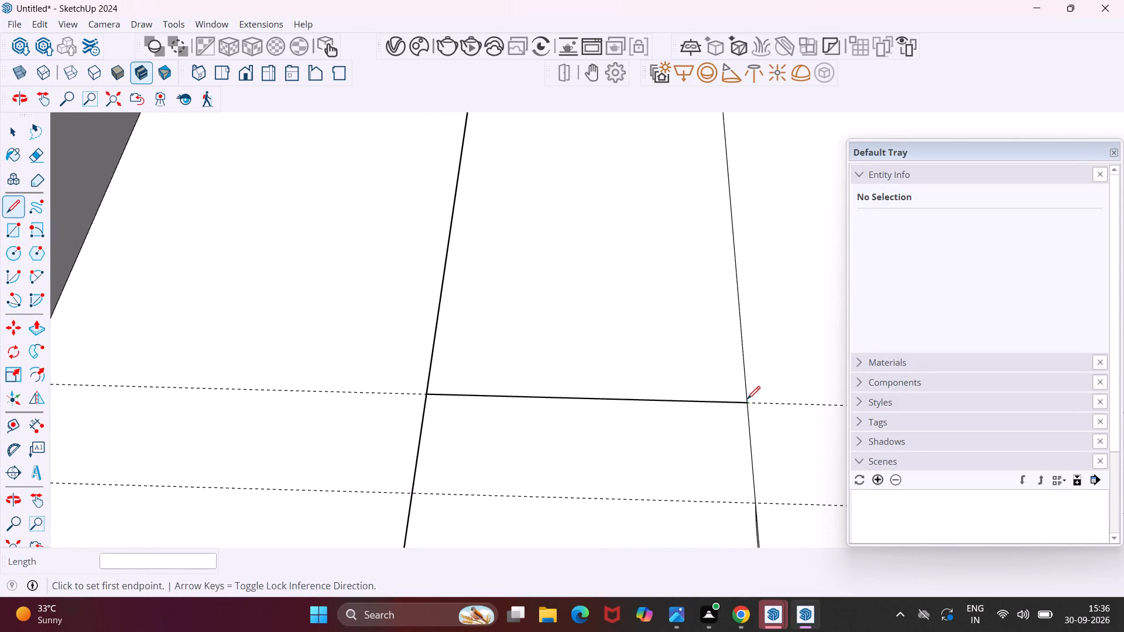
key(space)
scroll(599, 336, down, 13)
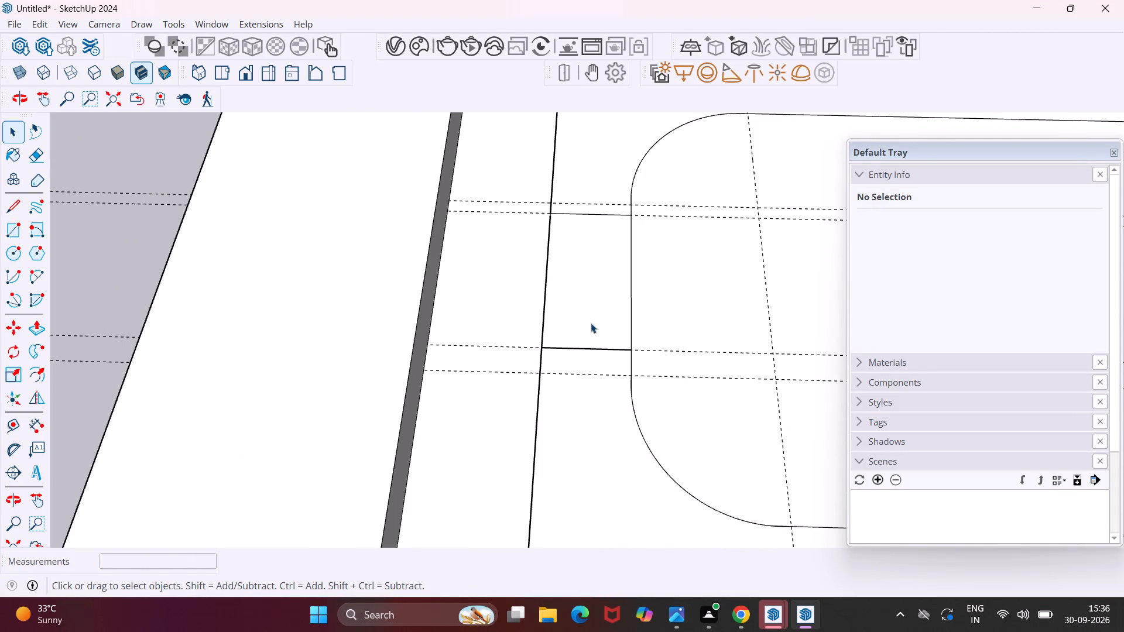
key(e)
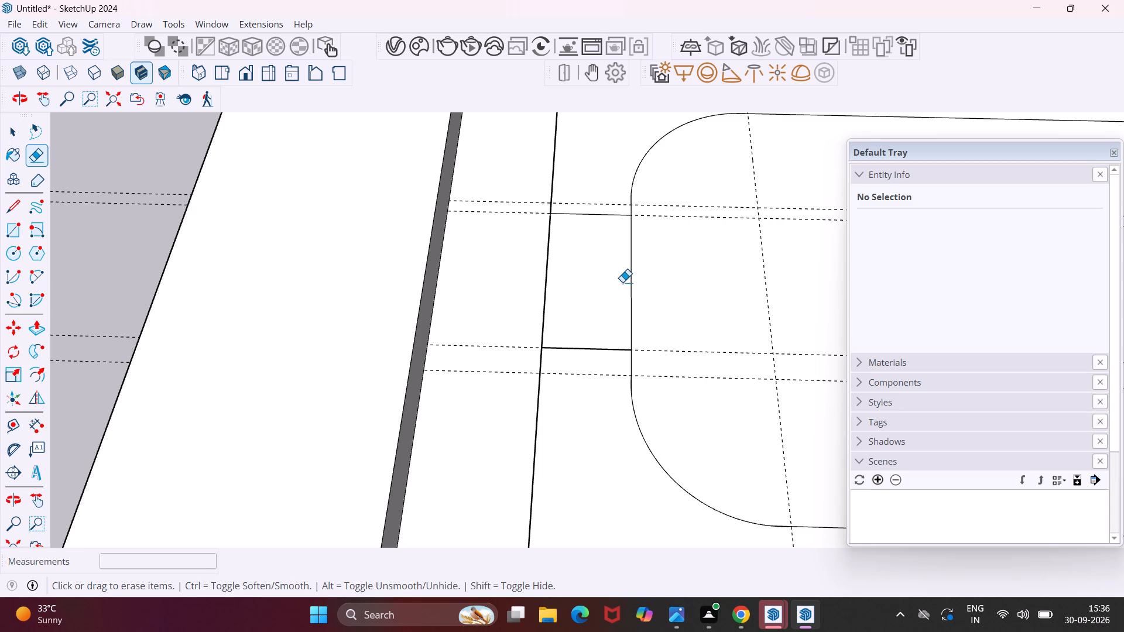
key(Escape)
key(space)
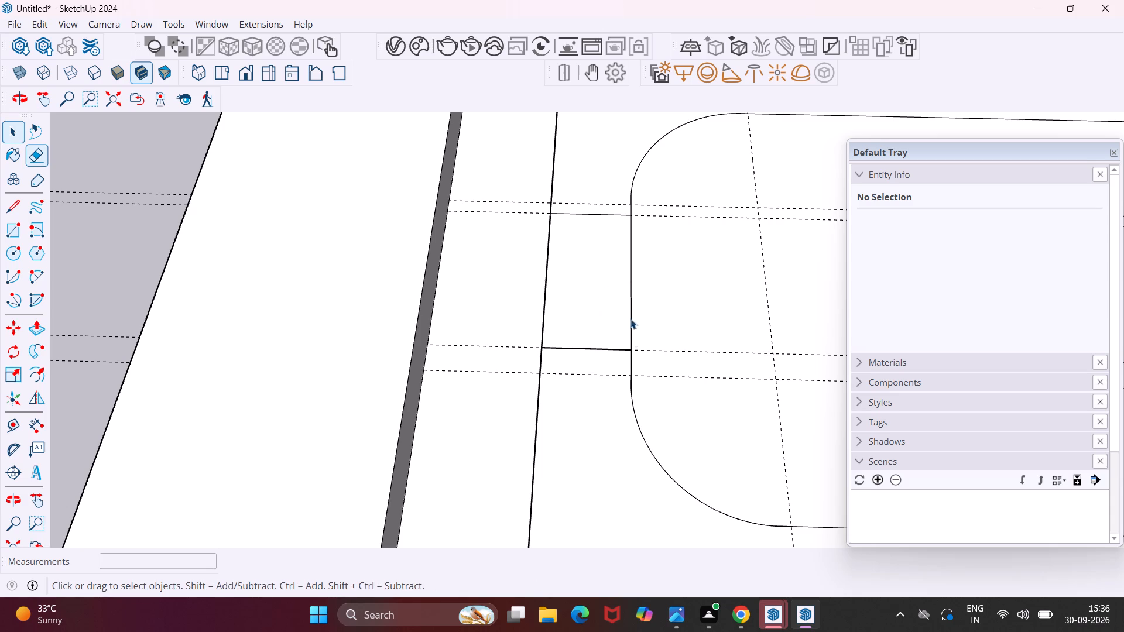
Check which faces and connected geometry the band around the rounded outline belongs to, near the connecting lines on both short sides.
click(615, 413)
scroll(585, 397, down, 9)
scroll(583, 395, up, 1)
scroll(581, 394, down, 6)
click(370, 448)
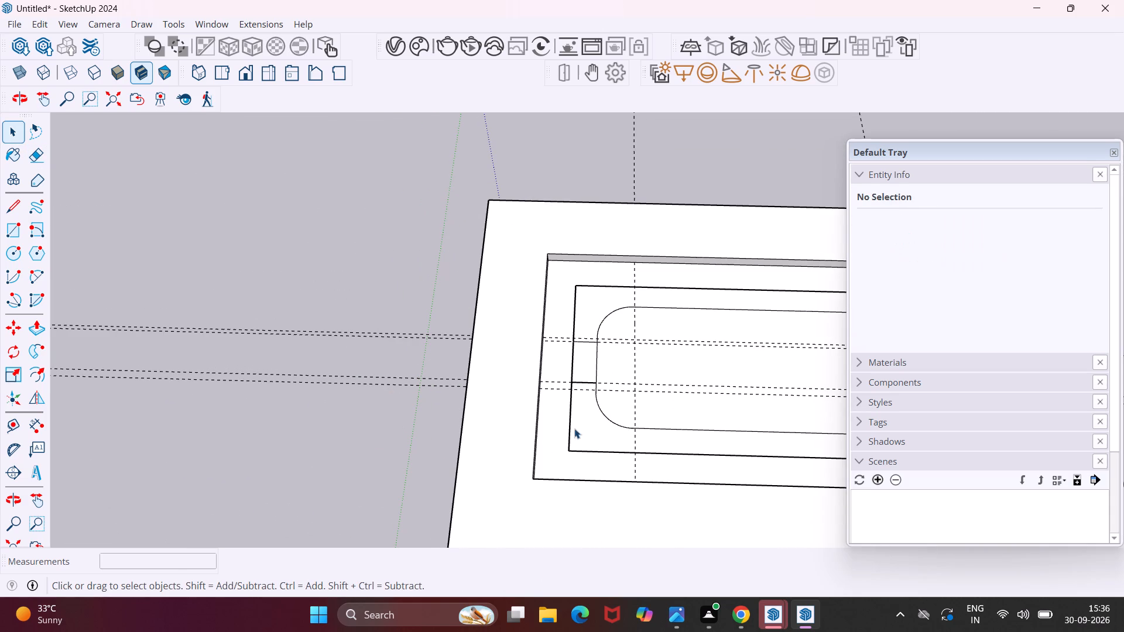
double_click(582, 425)
click(582, 425)
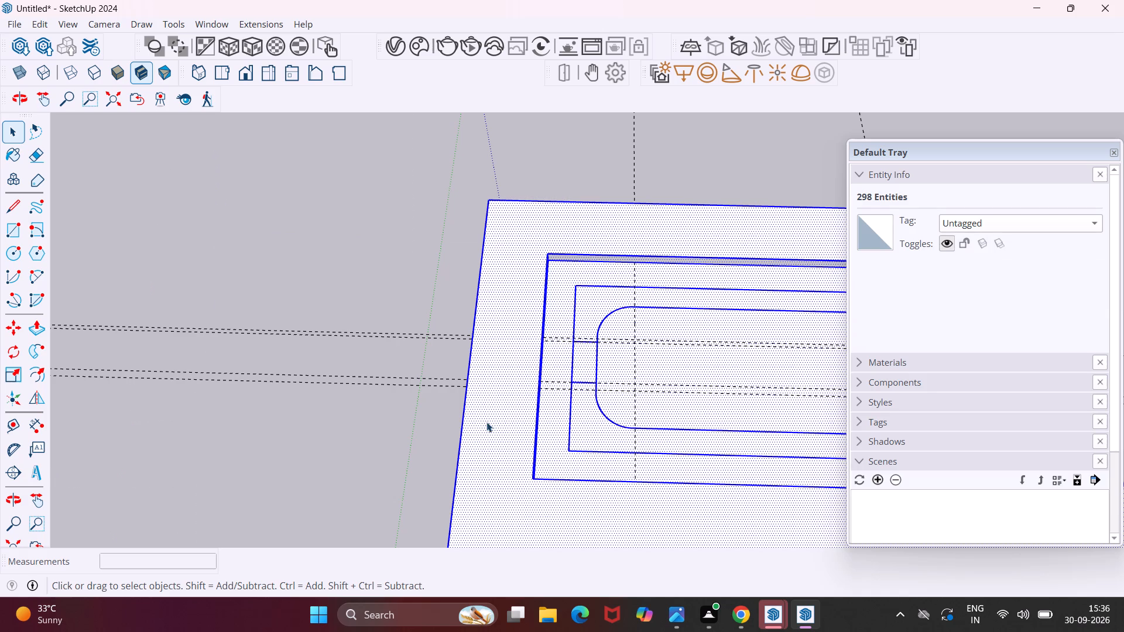
click(364, 455)
click(578, 434)
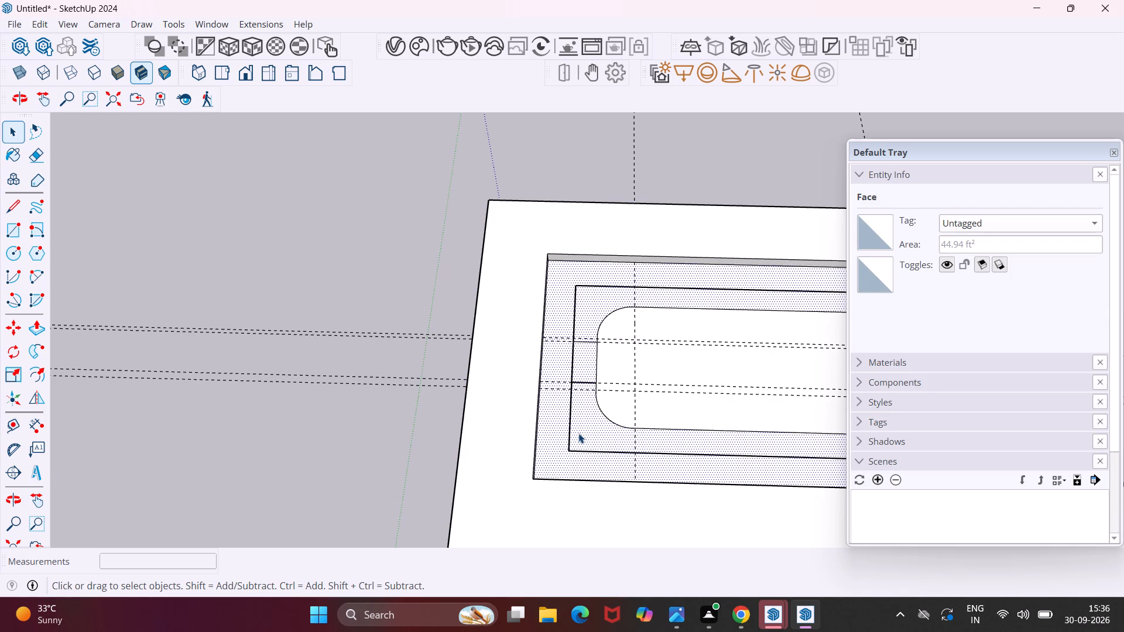
scroll(501, 400, down, 7)
scroll(420, 410, down, 5)
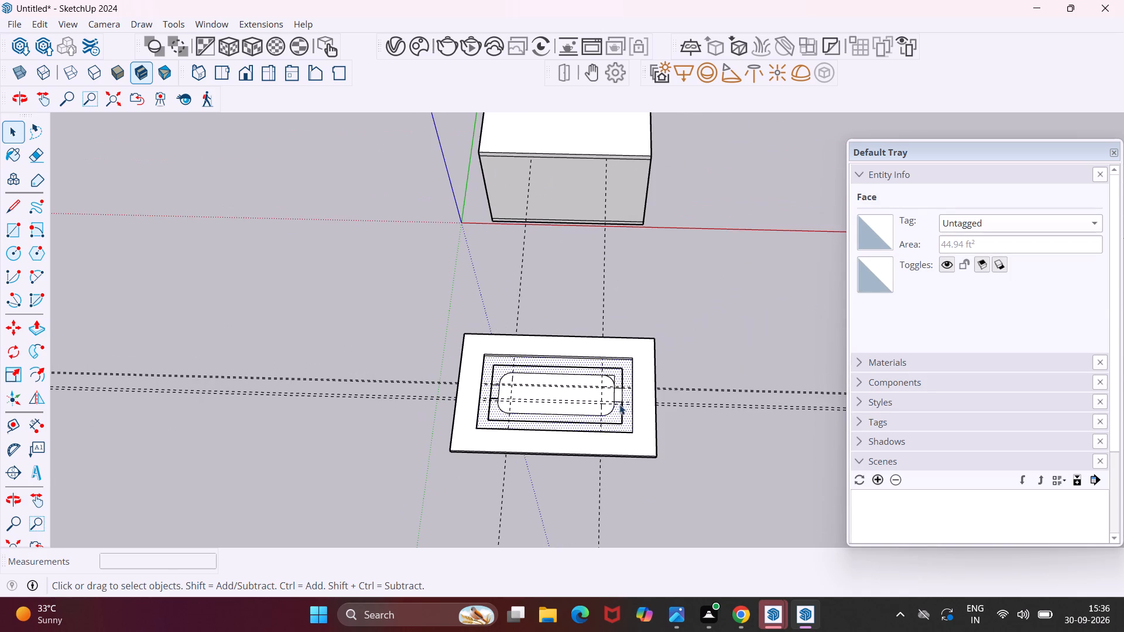
scroll(623, 374, up, 12)
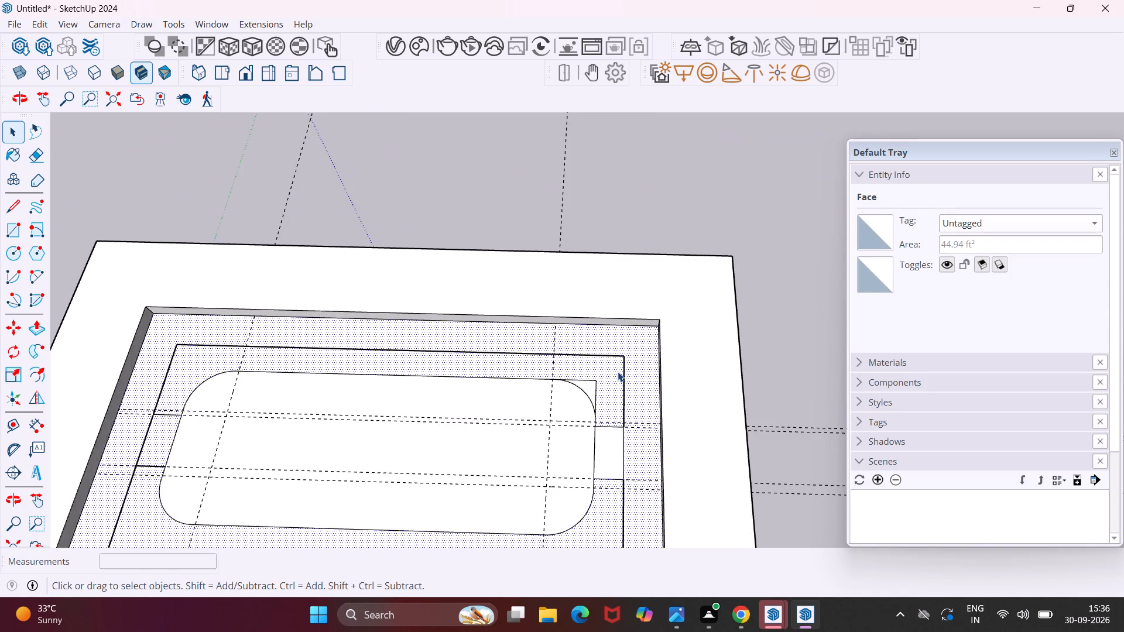
scroll(618, 372, up, 5)
scroll(598, 353, down, 10)
scroll(530, 362, down, 6)
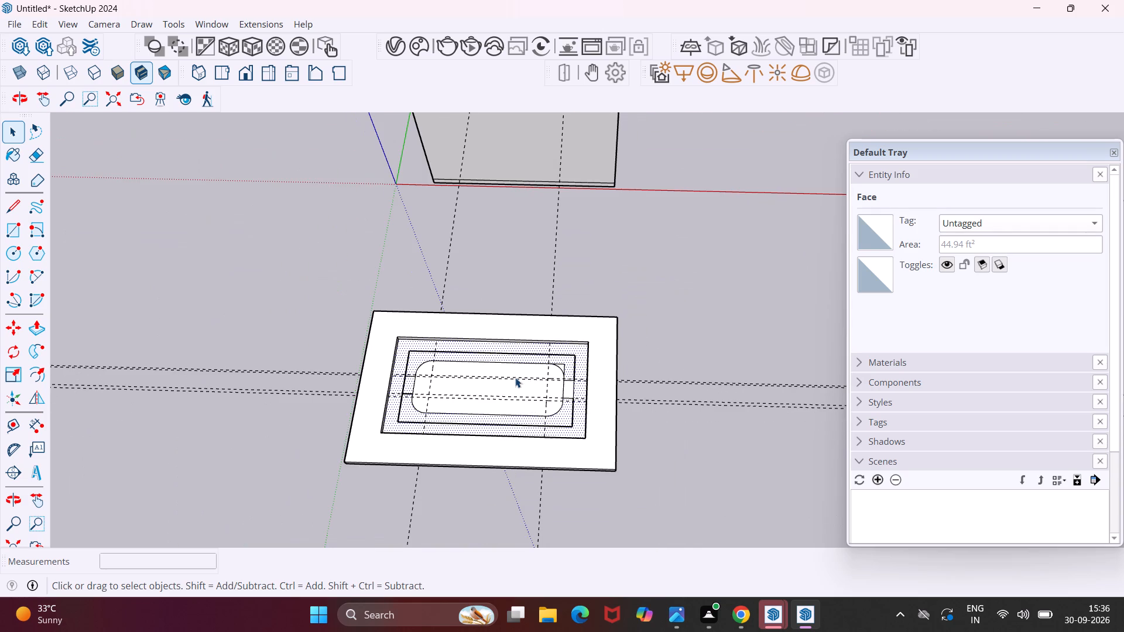
Undo the recent guides, connecting lines and corner trimming, back to the rounded outline with its inner rectangle's corners still in place.
key(ctrl+z)
key(ctrl+z)
key(ctrl+z)
key(ctrl+z)
key(ctrl+z)
key(ctrl+z)
key(ctrl+z)
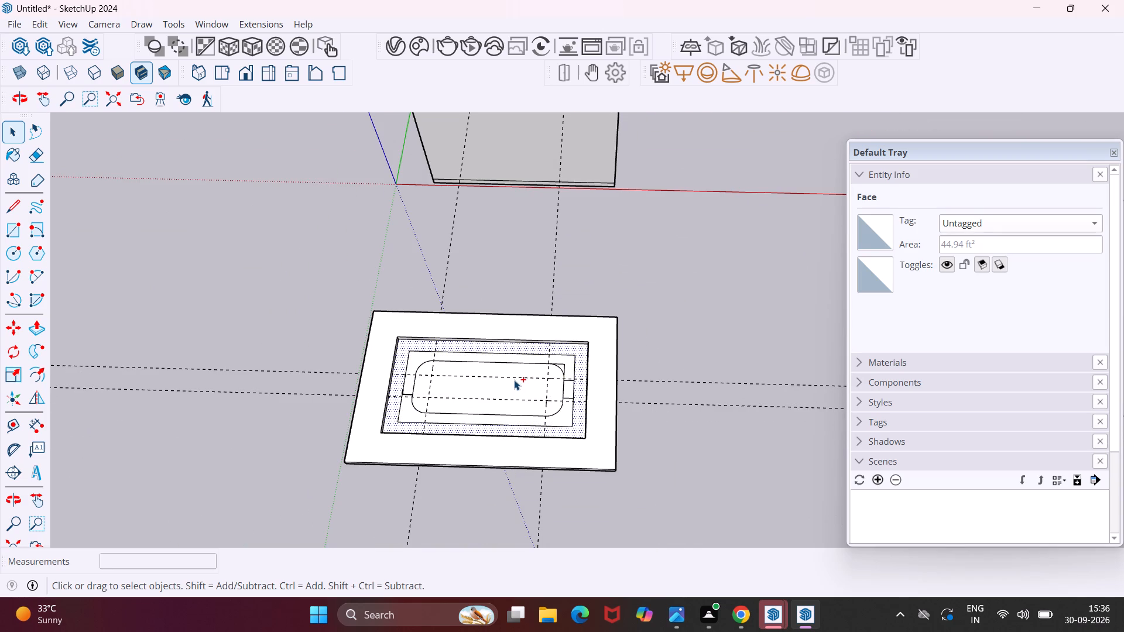
key(ctrl+z)
key(ctrl+z)
key(ctrl+z)
key(ctrl+z)
key(ctrl+z)
key(ctrl+z)
key(ctrl+z)
key(ctrl+z)
key(ctrl+z)
key(ctrl+z)
key(ctrl+z)
key(ctrl+z)
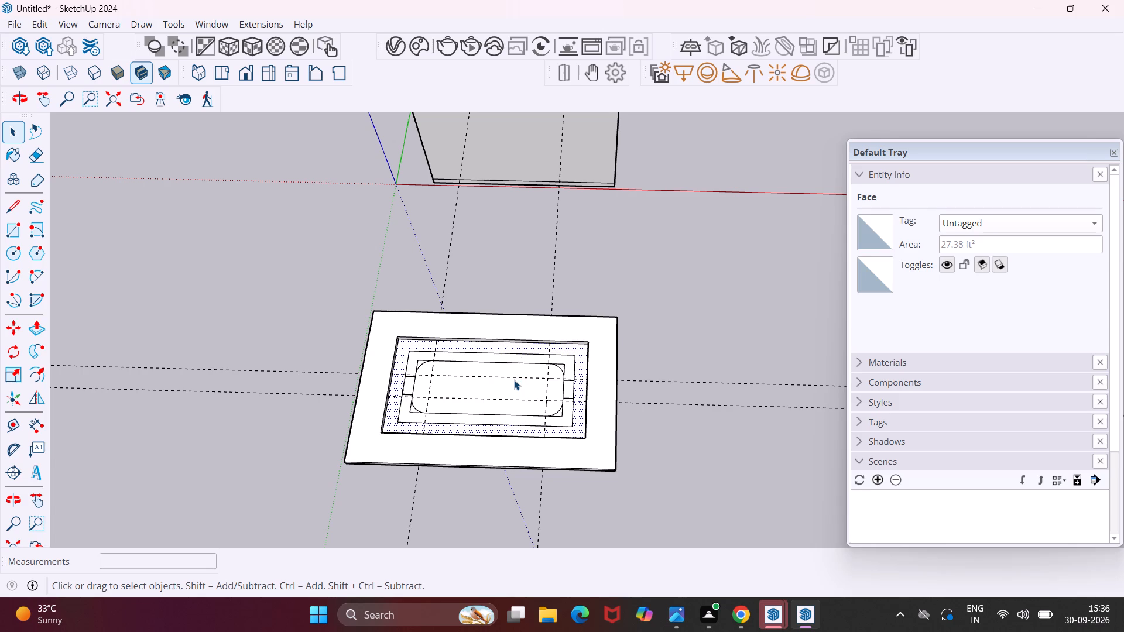
key(ctrl+z)
key(ctrl+z)
key(ctrl+z)
key(ctrl+z)
Erase the rounded outline, nearby rectangle edges and guides around one short side of the ceiling's recessed face.
key(e)
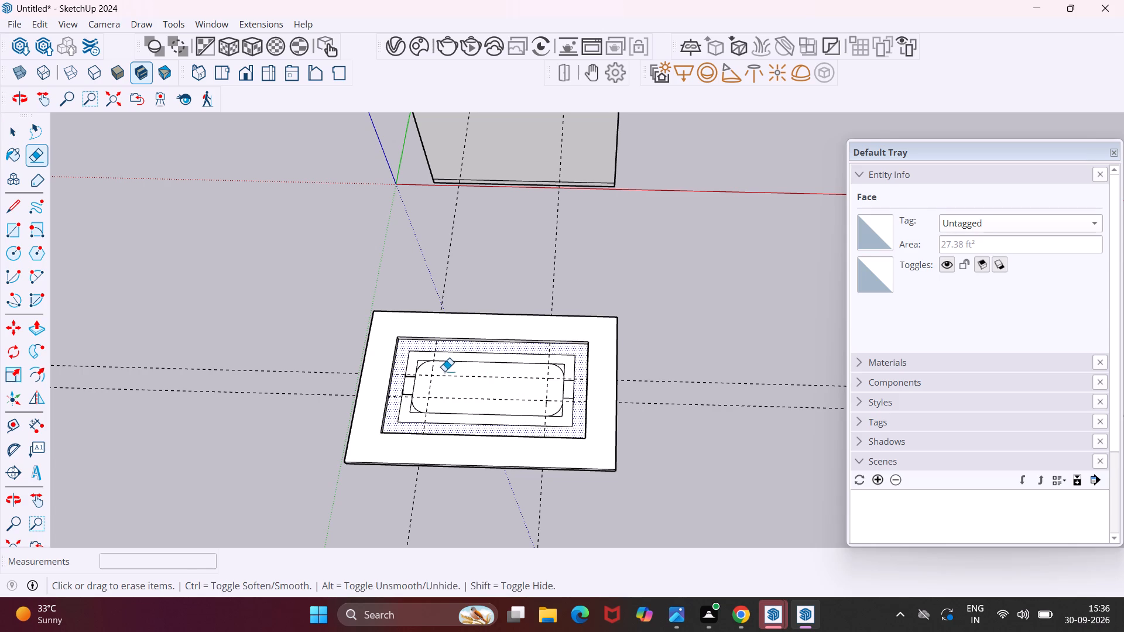
drag(406, 356, 444, 364)
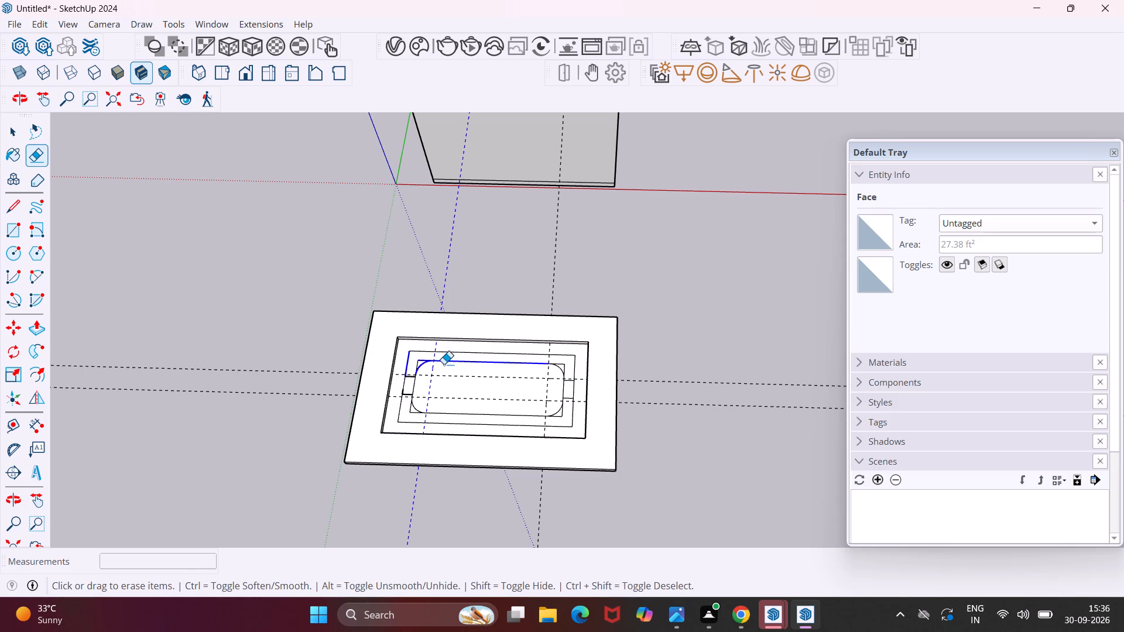
drag(444, 364, 447, 365)
click(414, 373)
click(417, 384)
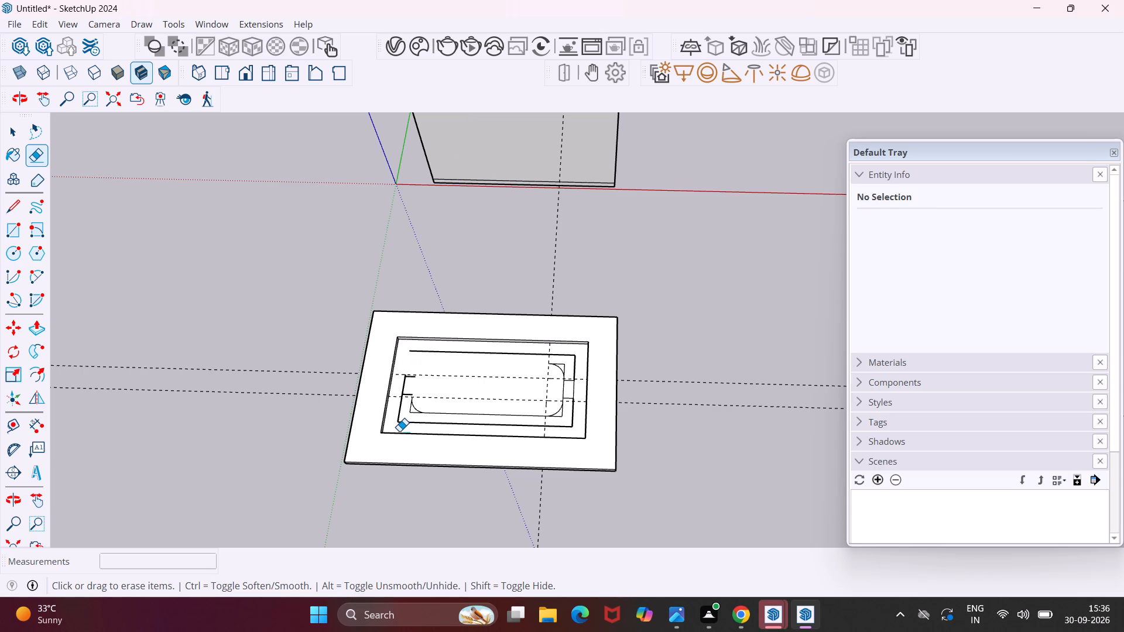
drag(395, 420, 452, 383)
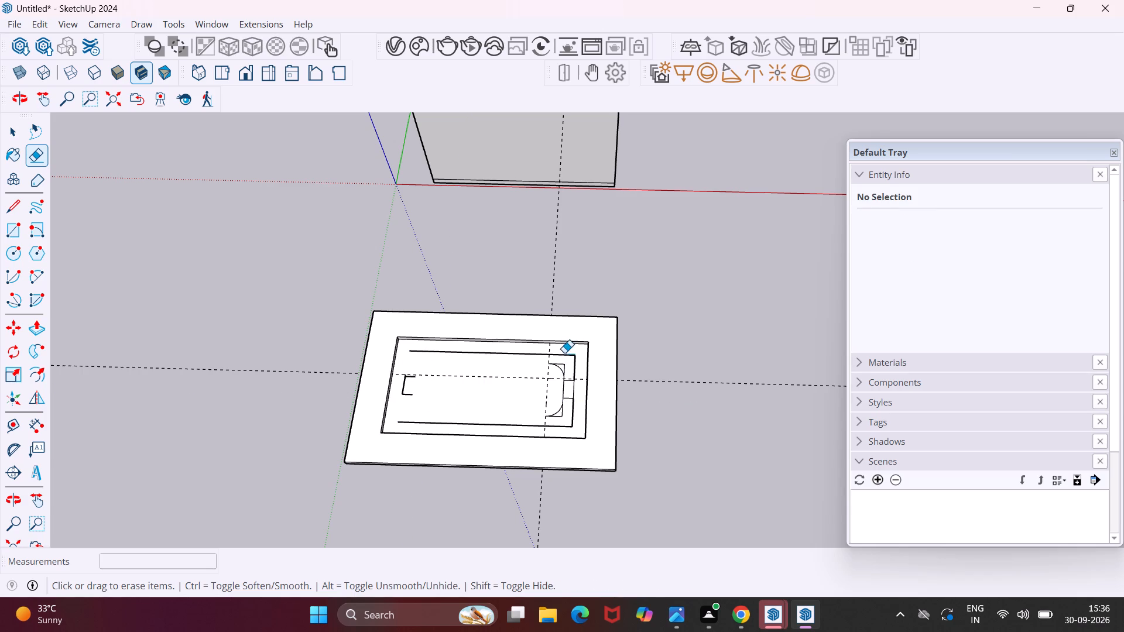
Erase the rounded corners, rectangle edges and remaining guides around the opposite short side, keeping the recess border intact.
drag(564, 353, 523, 435)
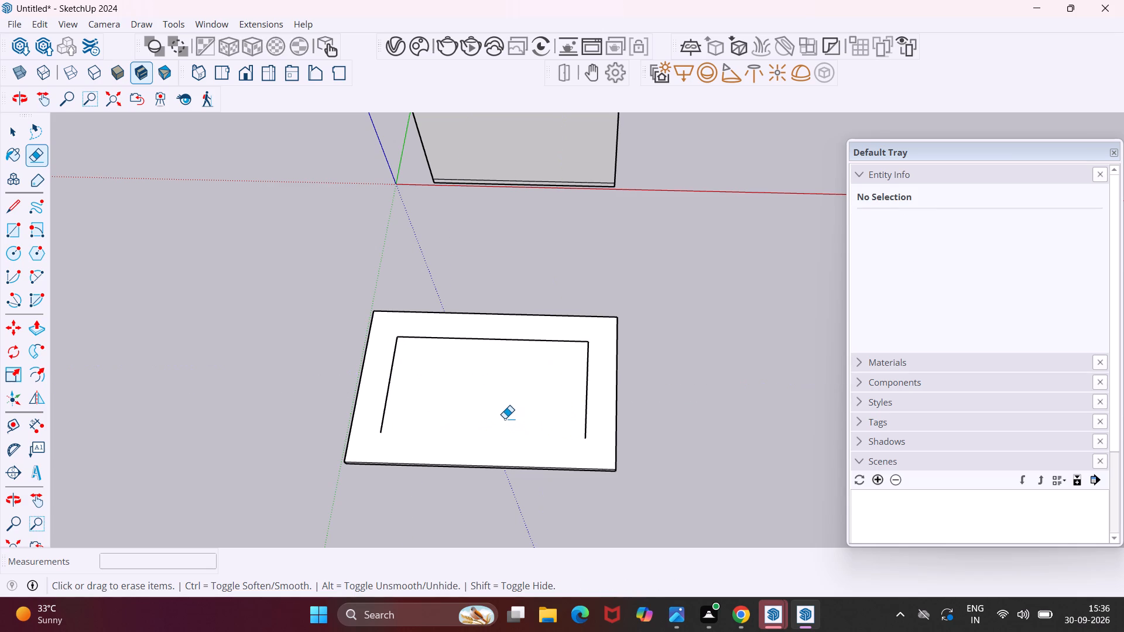
key(ctrl+z)
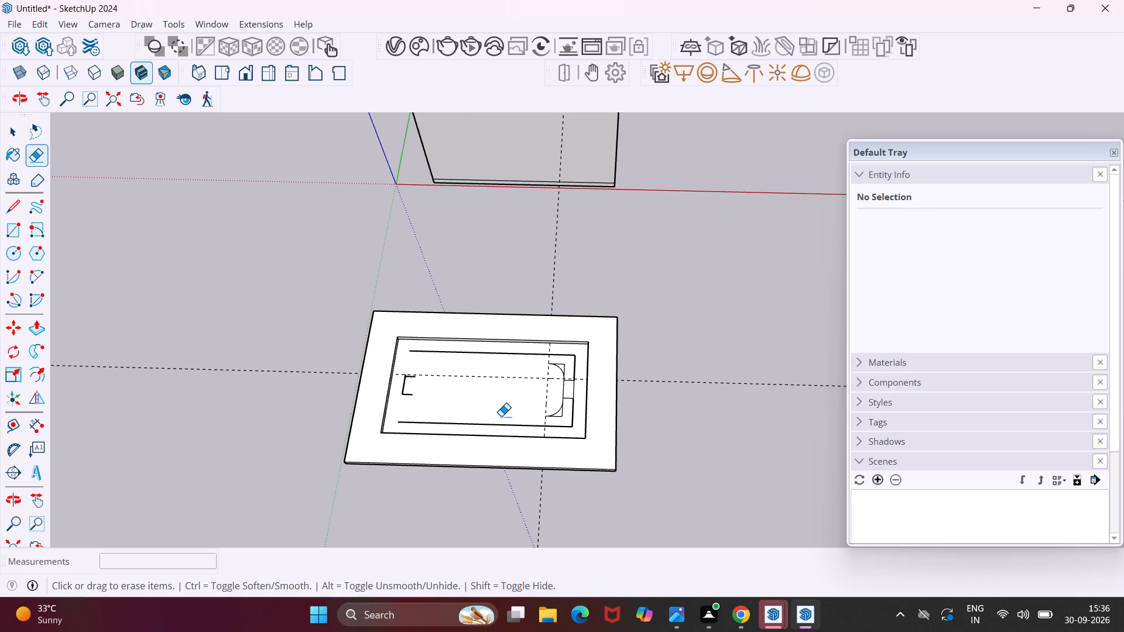
drag(573, 414, 535, 393)
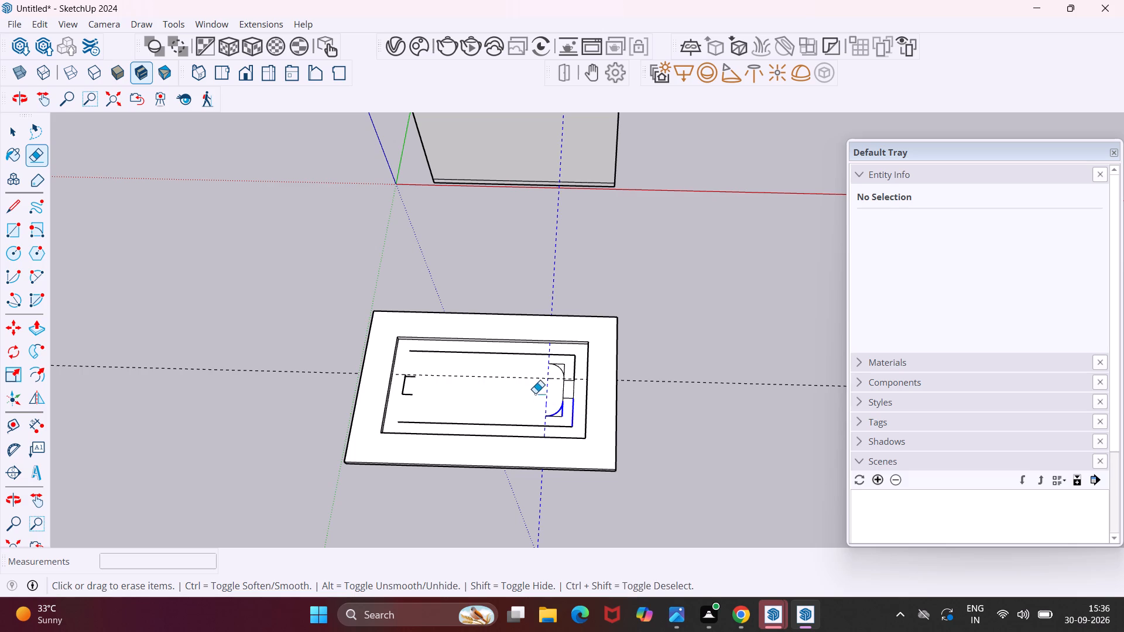
drag(535, 393, 521, 376)
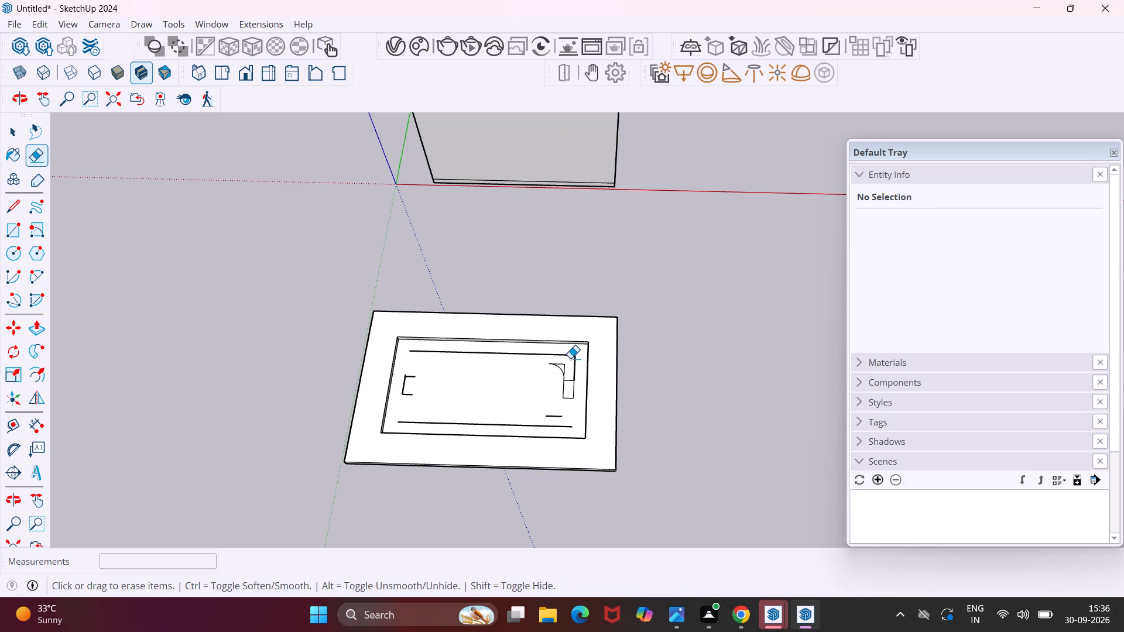
drag(570, 358, 551, 388)
click(560, 425)
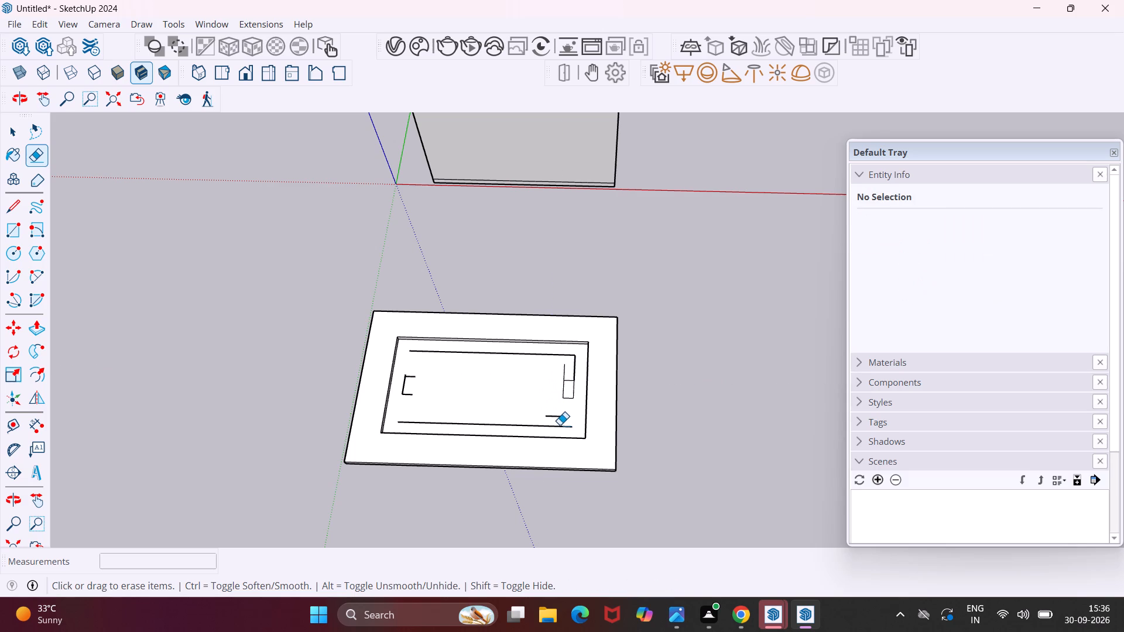
click(548, 424)
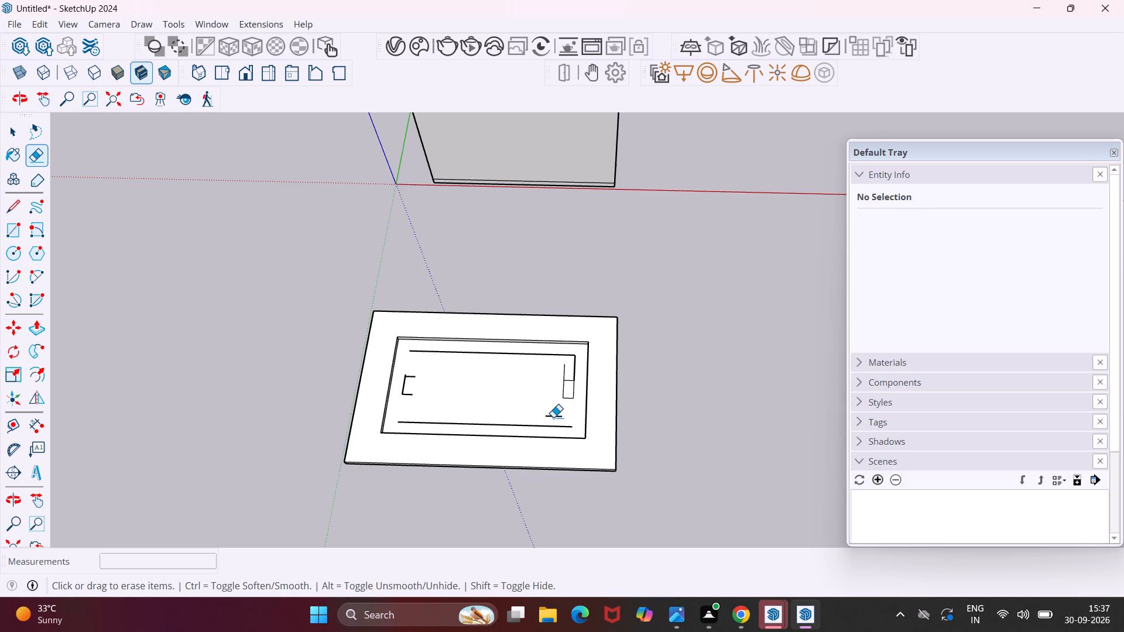
click(553, 417)
click(566, 387)
click(569, 374)
drag(575, 351, 563, 385)
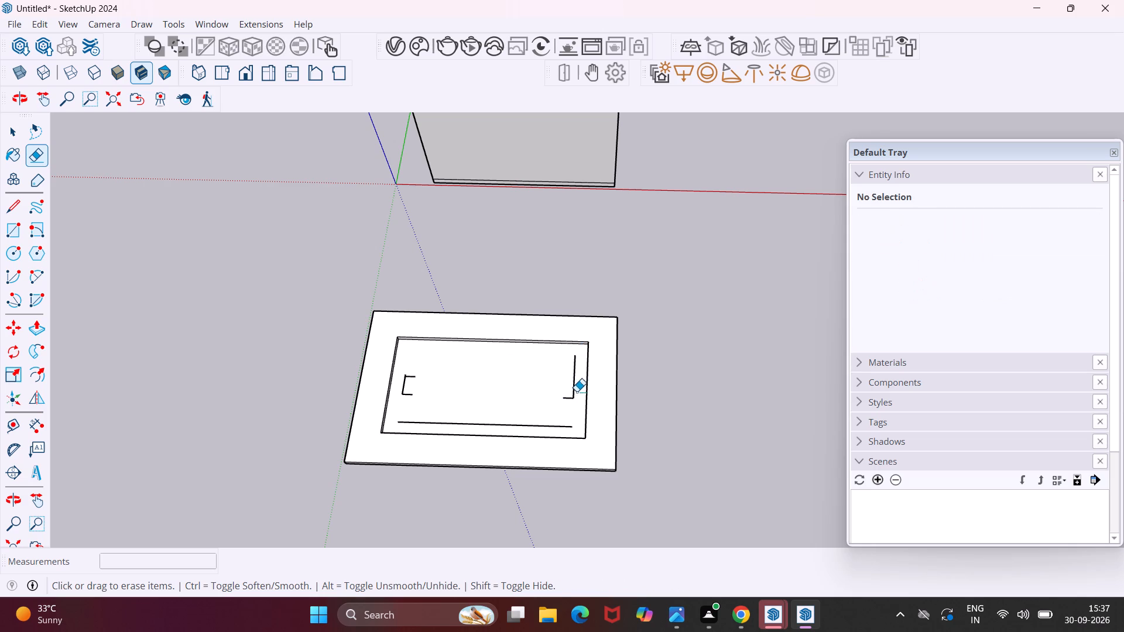
drag(580, 391, 554, 392)
Erase the leftover connecting lines and the last long rectangle edge, clearing the recessed face completely.
drag(417, 366, 404, 401)
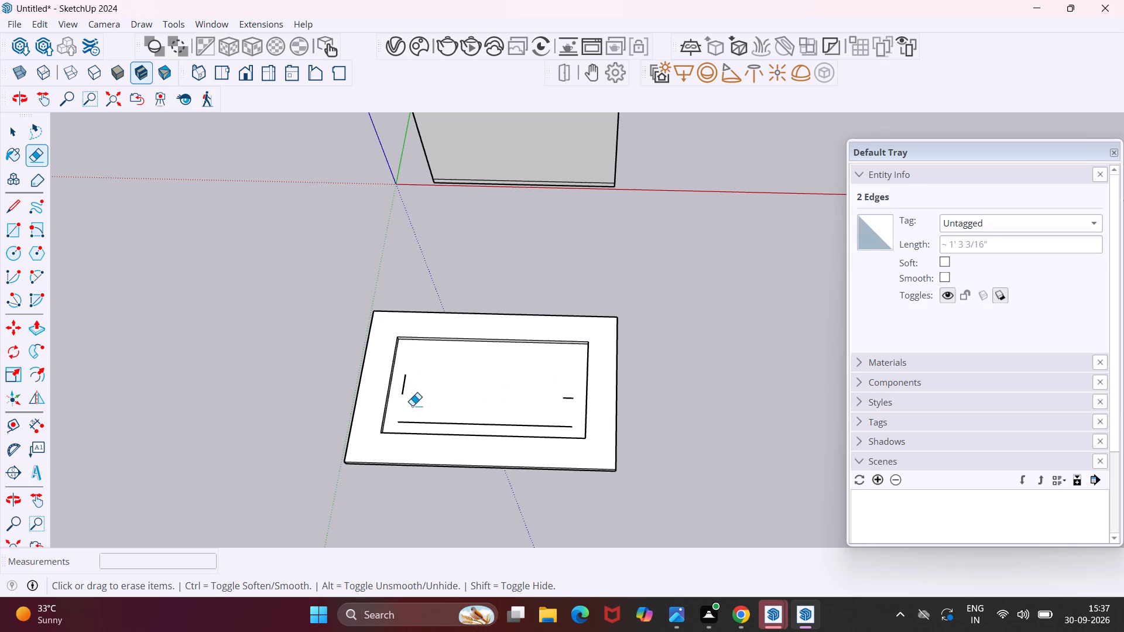
click(402, 387)
drag(427, 426, 427, 427)
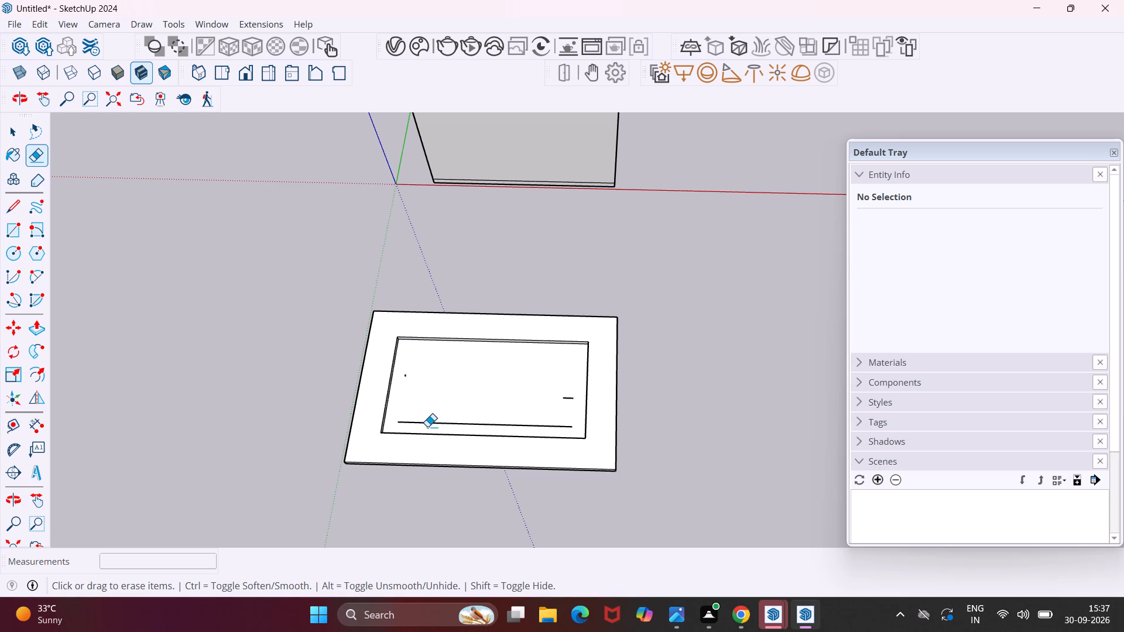
drag(427, 427, 432, 416)
drag(406, 371, 406, 377)
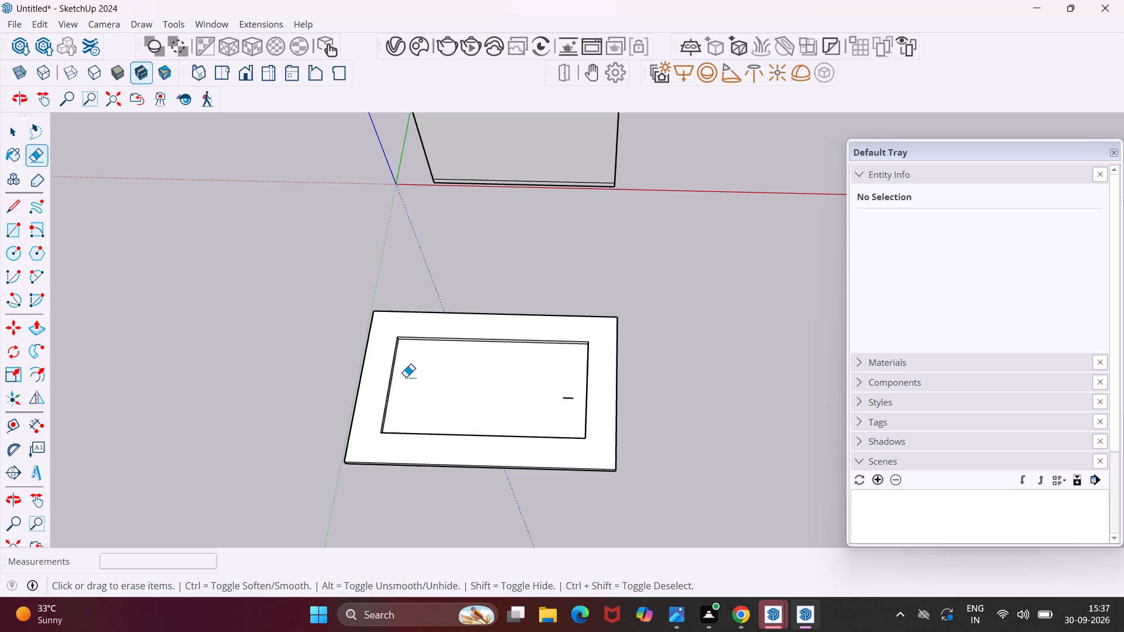
drag(406, 377, 406, 379)
drag(567, 394, 567, 408)
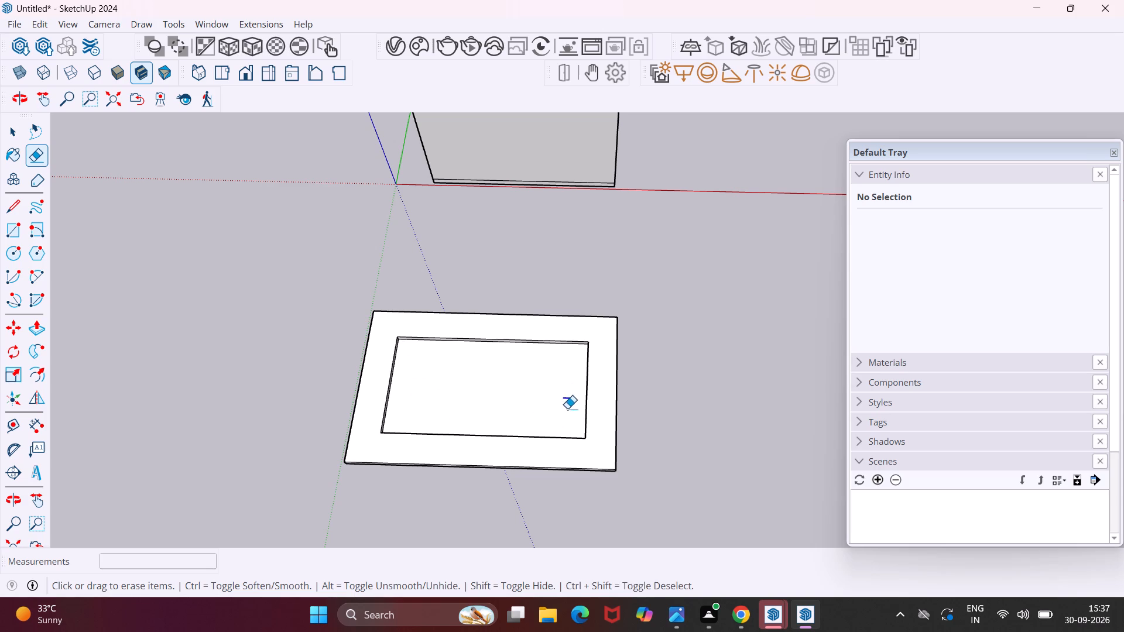
drag(567, 408, 567, 410)
key(Escape)
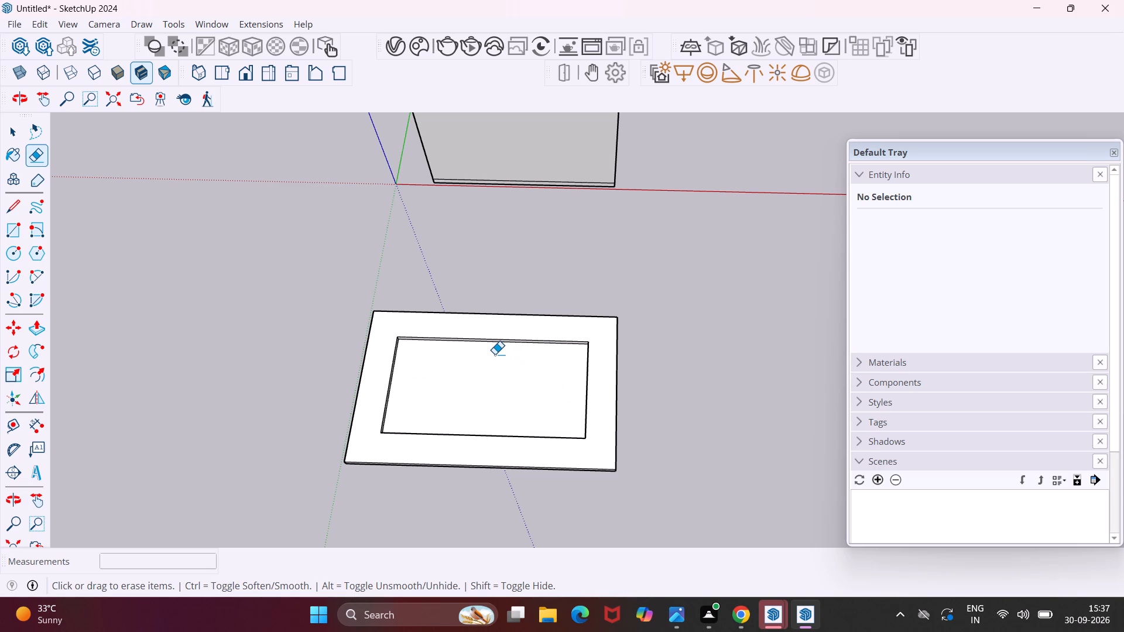
key(space)
Offset the recessed face's border inward by about 1' 2 13/16" to form a new rectangle.
middle_drag(499, 388, 292, 336)
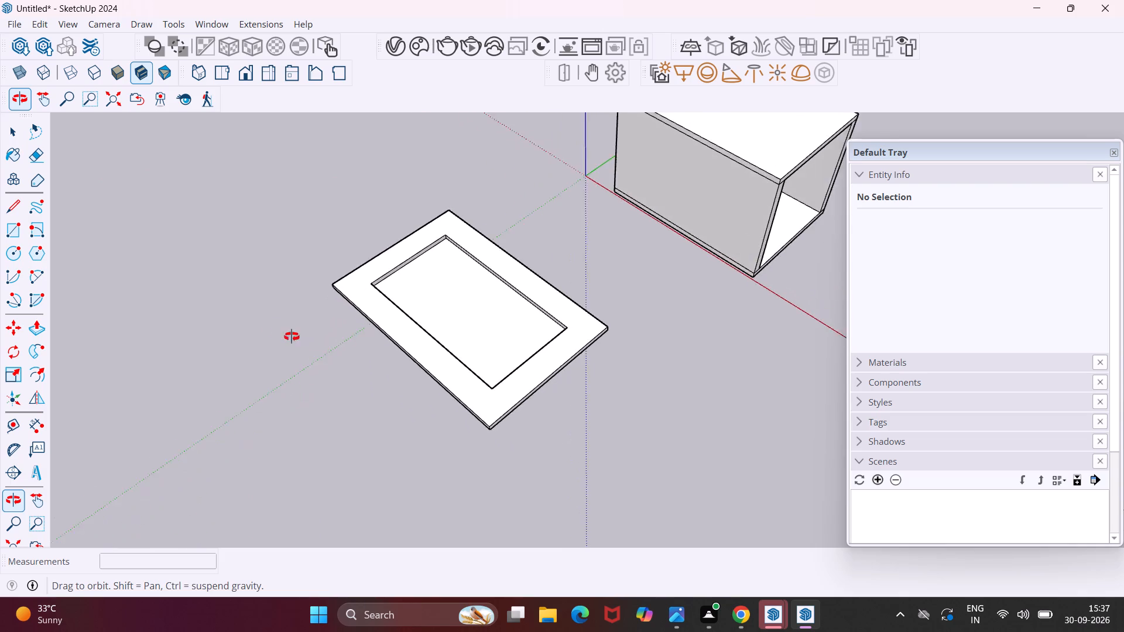
middle_drag(292, 336, 226, 316)
scroll(454, 238, up, 7)
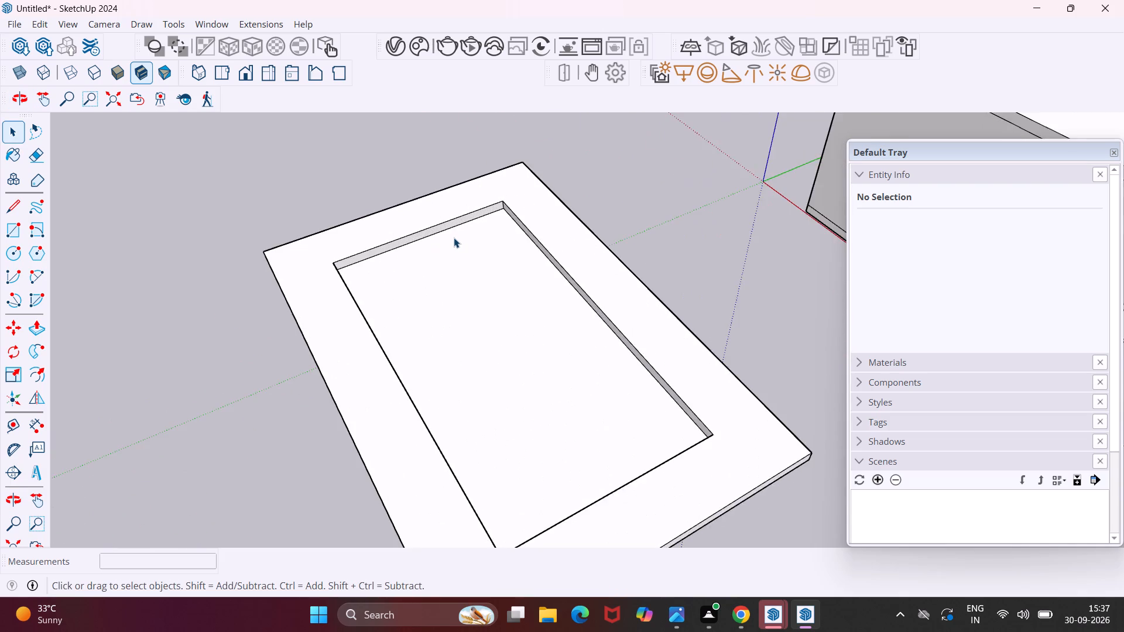
scroll(454, 238, up, 4)
click(465, 249)
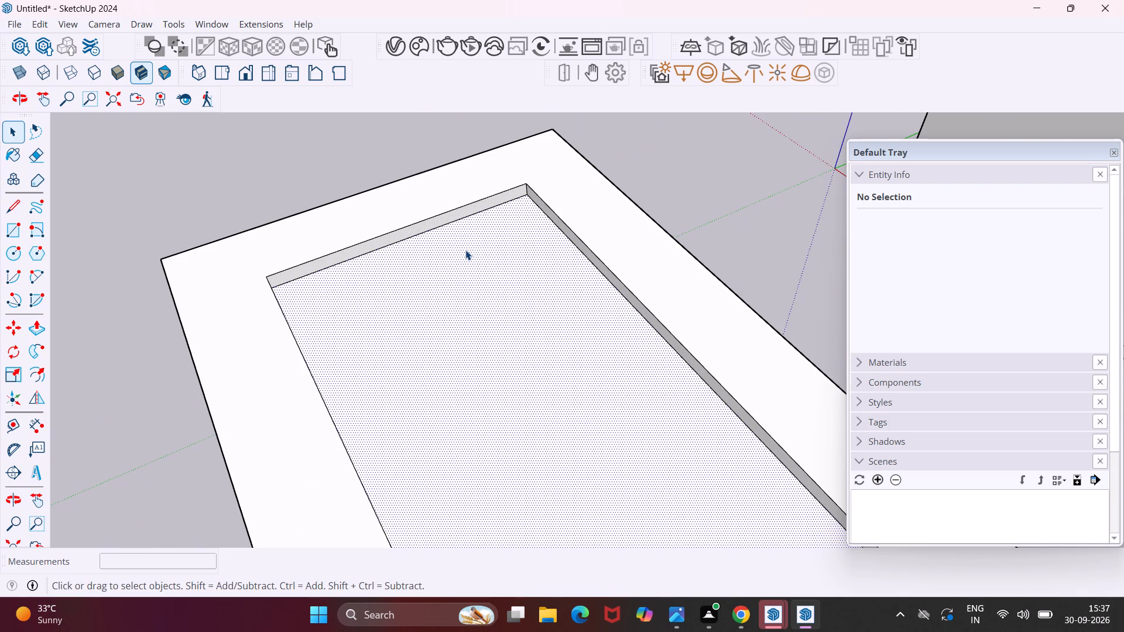
key(o)
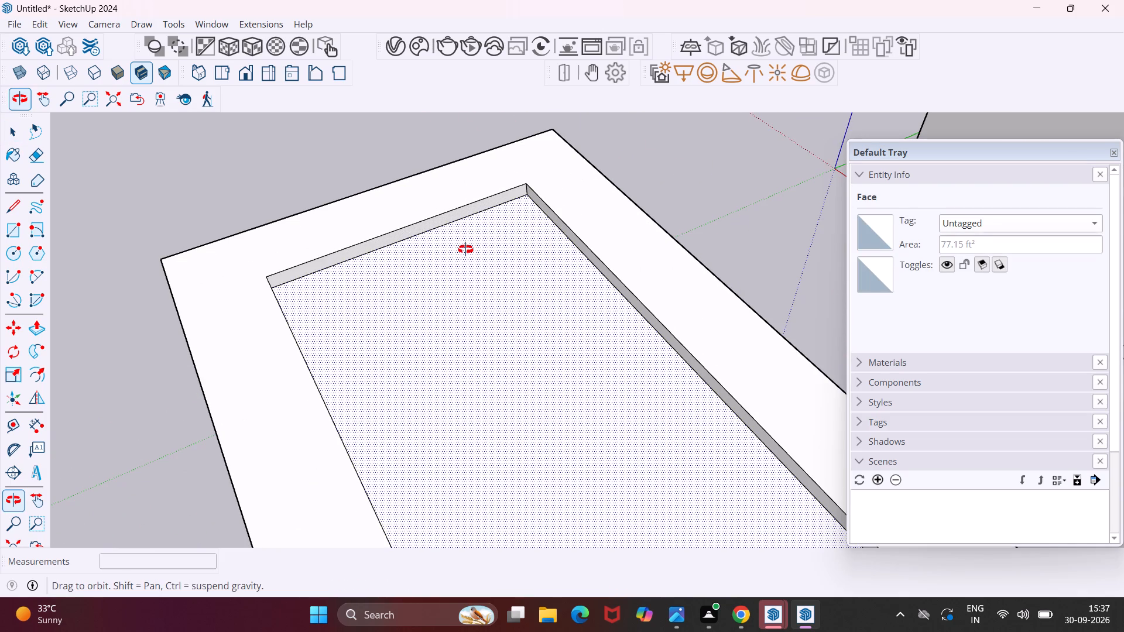
key(Escape)
key(space)
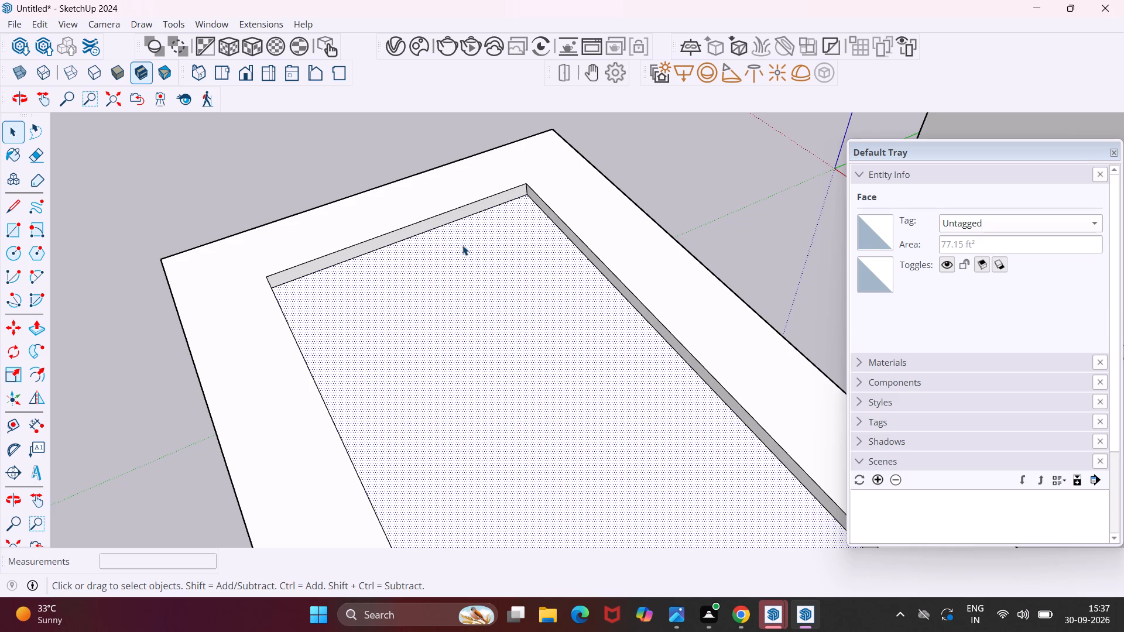
click(462, 255)
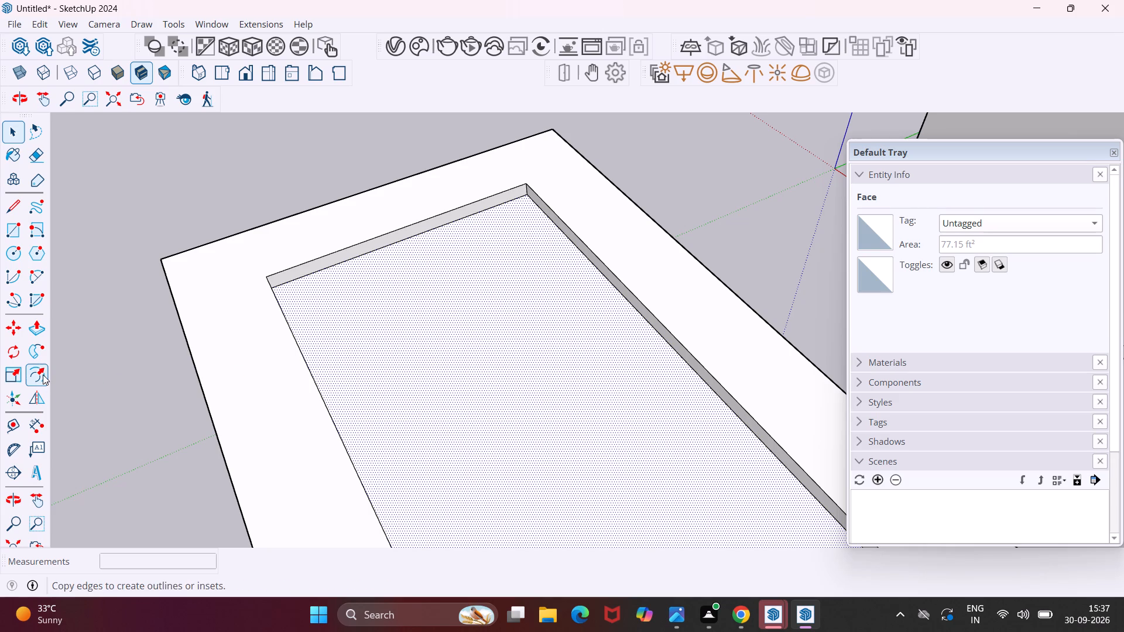
click(43, 375)
click(383, 253)
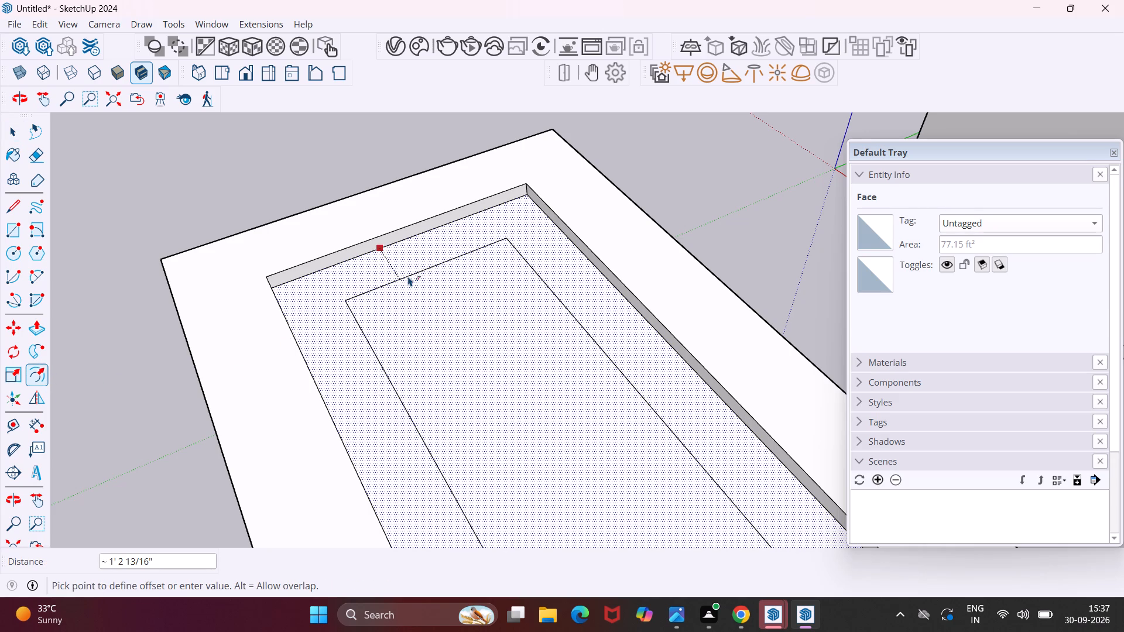
click(408, 276)
key(Escape)
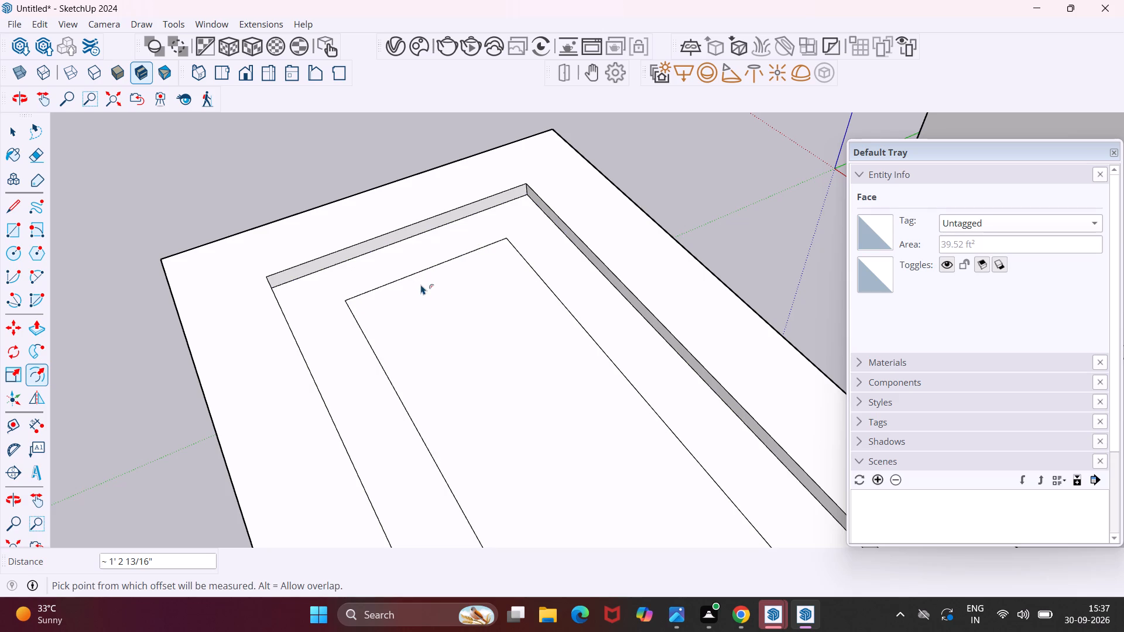
key(space)
Offset the new inner rectangle inward again by about 8 3/8" to form a second, smaller rectangle.
click(419, 291)
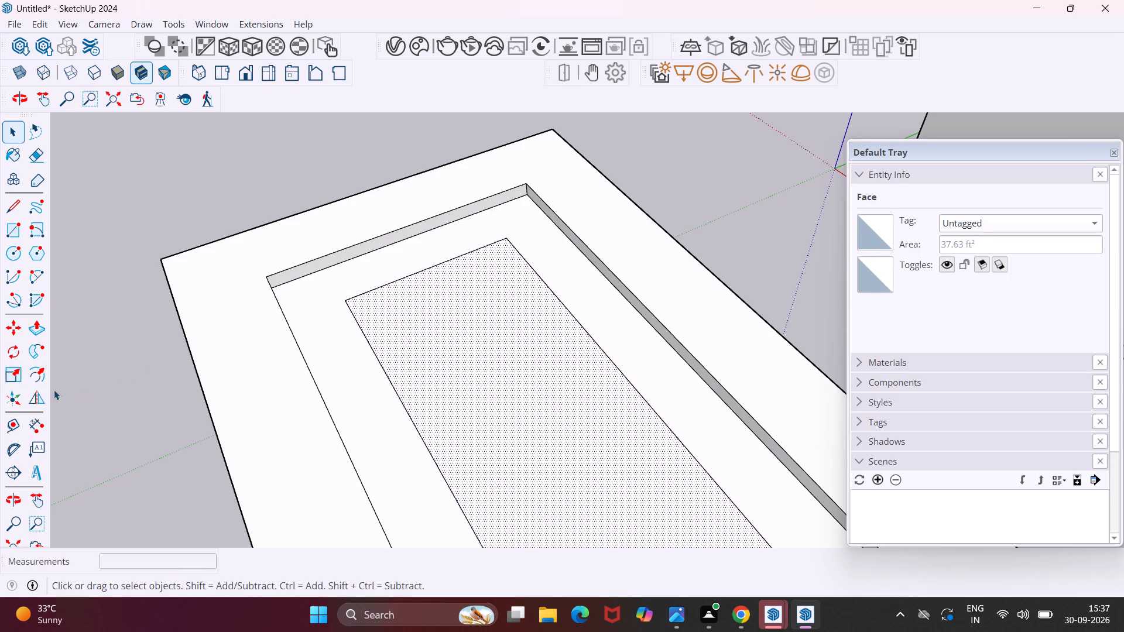
click(39, 375)
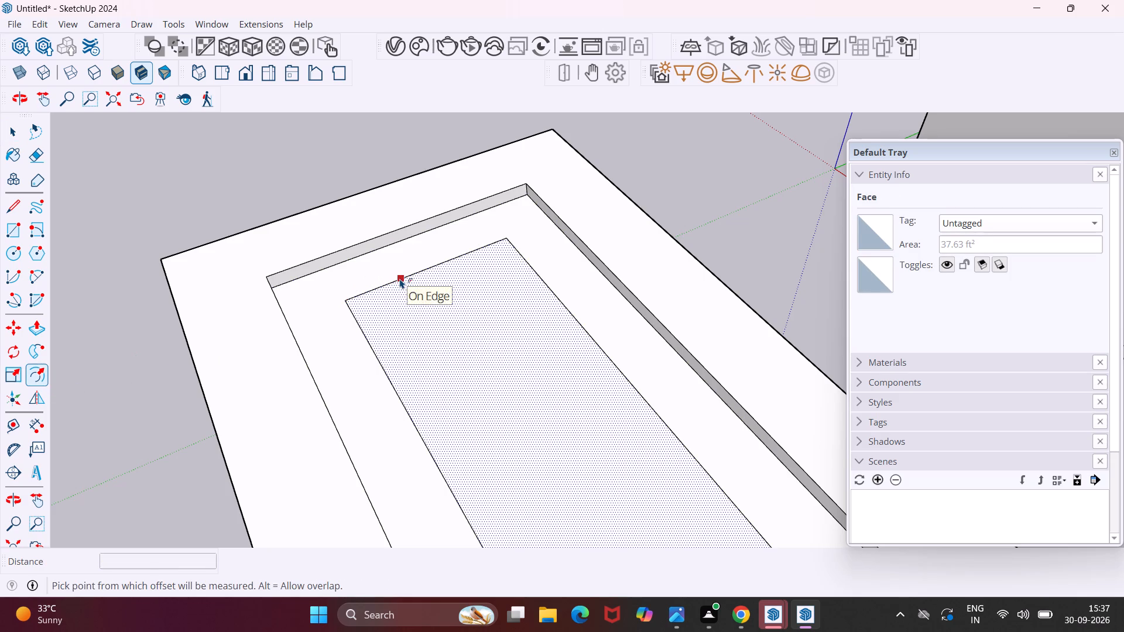
click(400, 279)
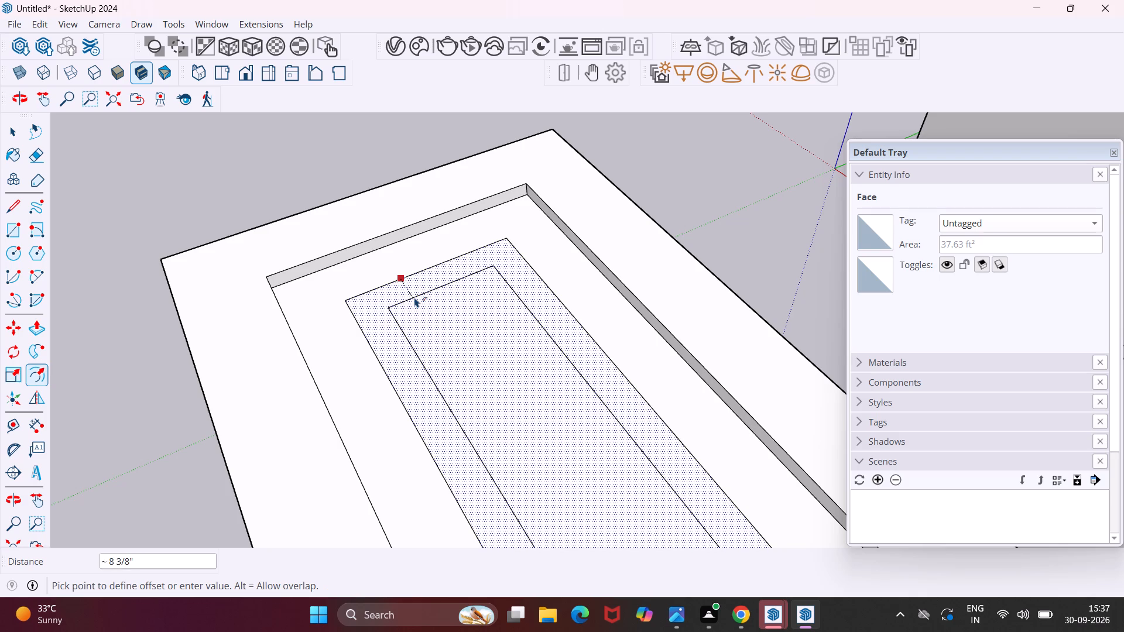
click(414, 297)
key(Escape)
key(space)
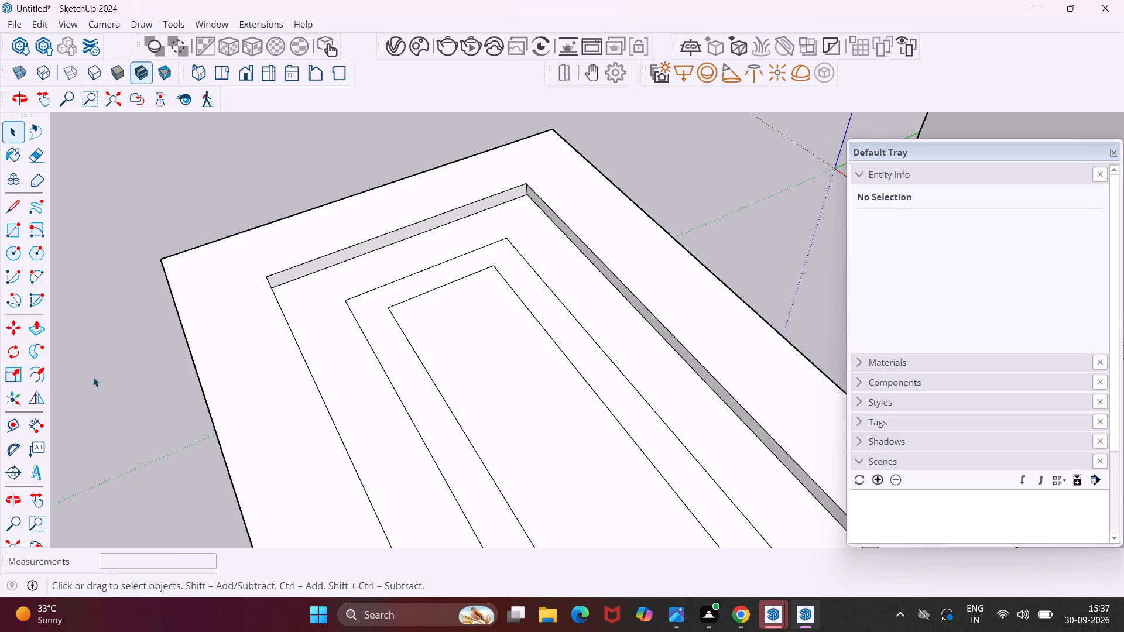
Place two lengthwise guides inside the innermost rectangle, about 7 11/16" from one long edge and about 9 1/2" from the other.
click(15, 419)
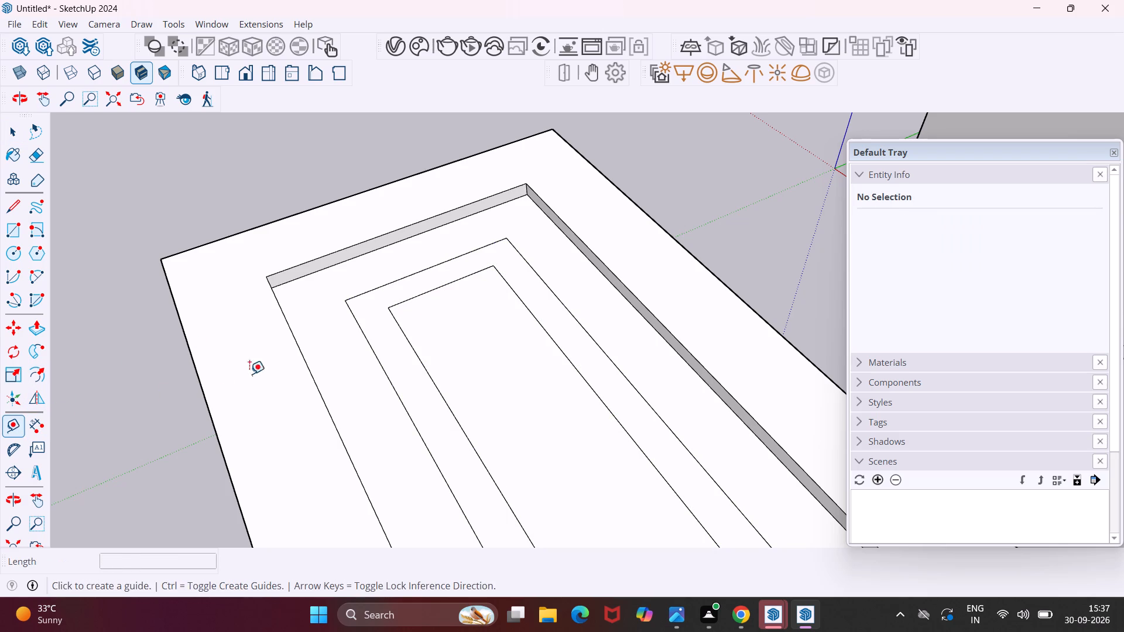
click(406, 346)
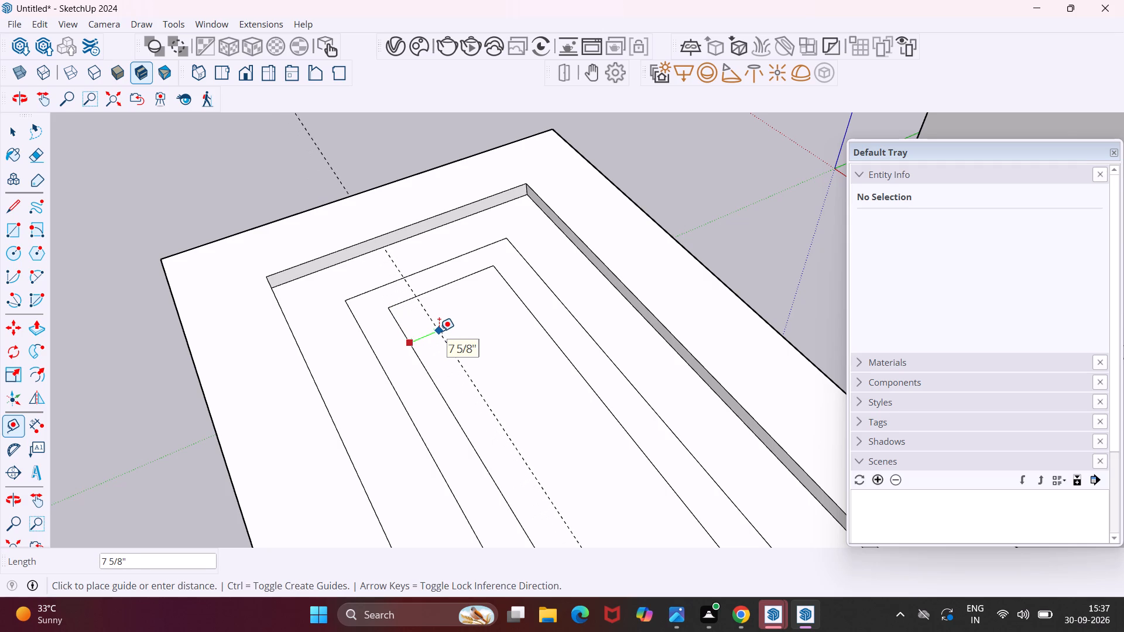
click(439, 331)
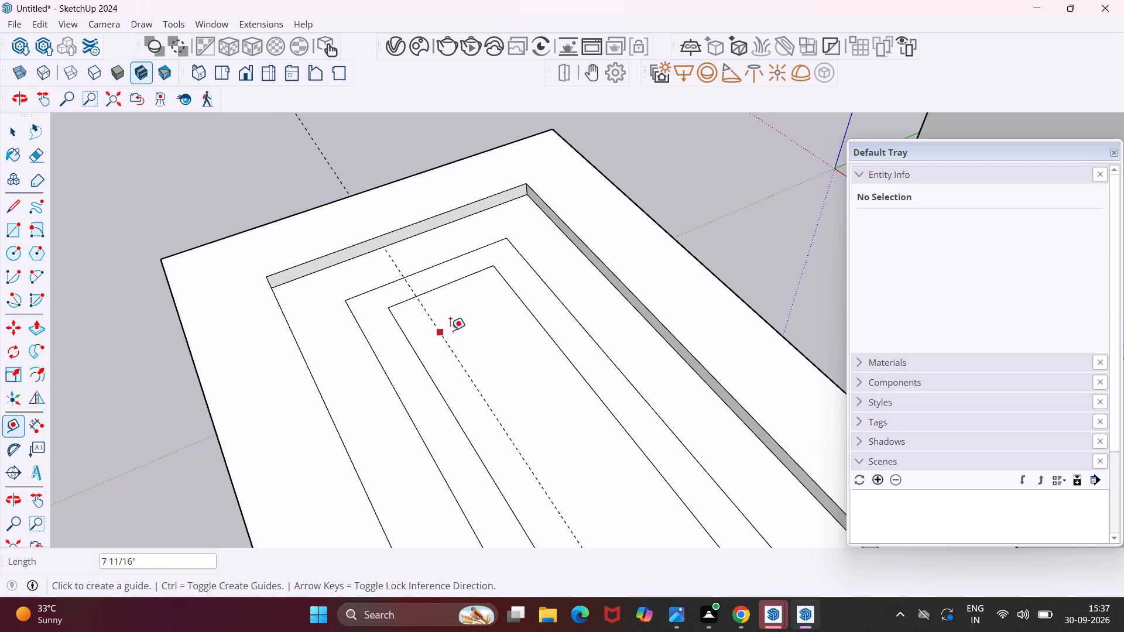
click(520, 296)
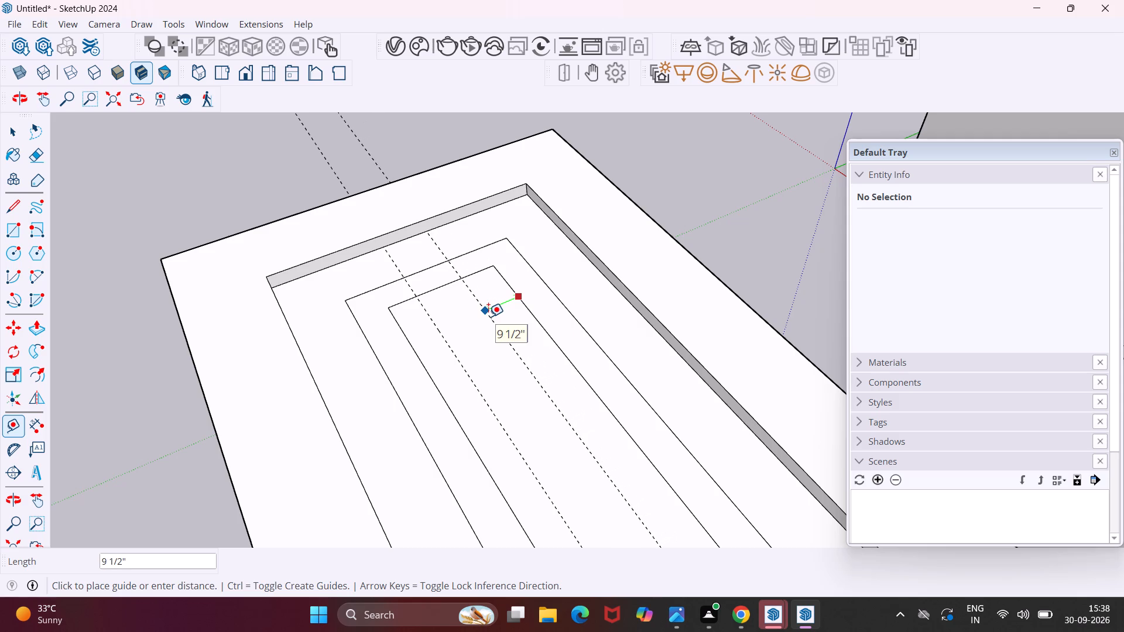
click(488, 317)
key(Escape)
key(space)
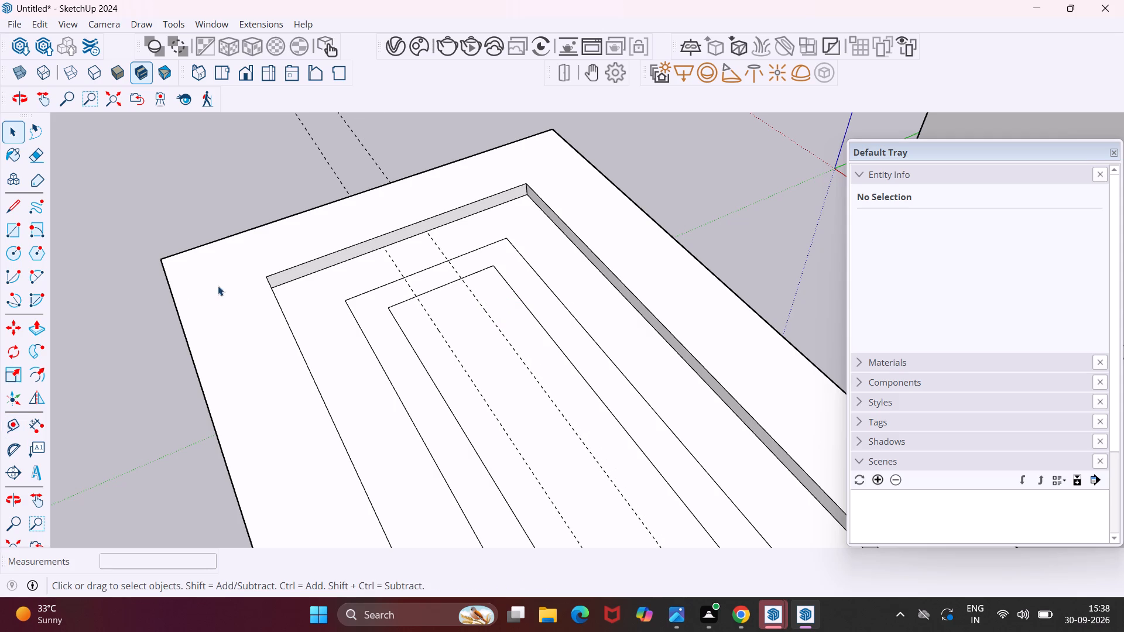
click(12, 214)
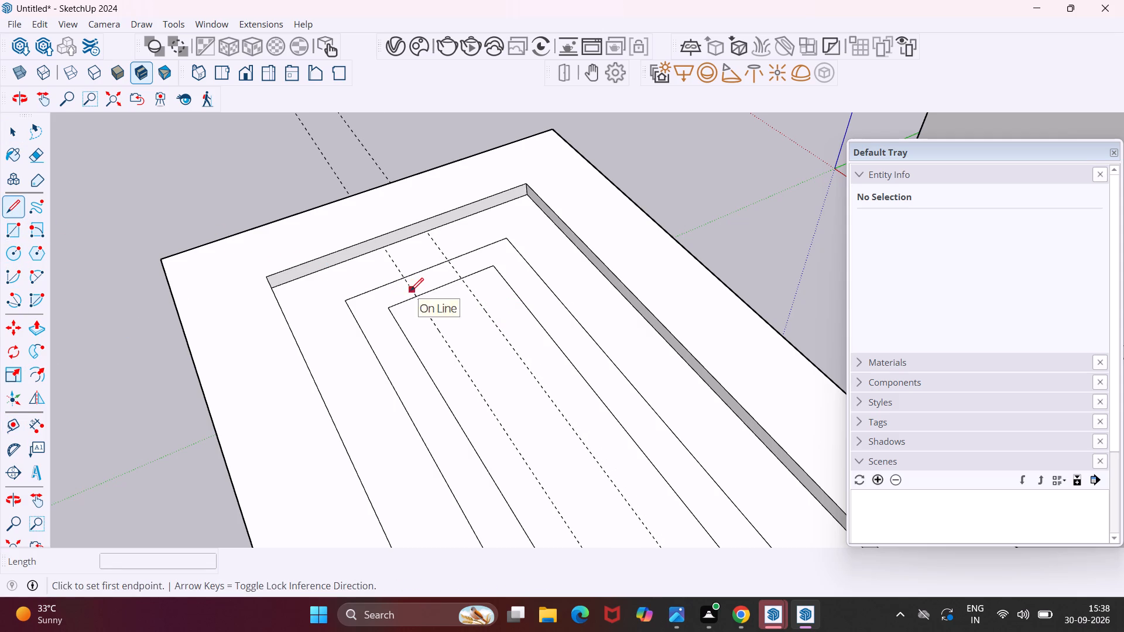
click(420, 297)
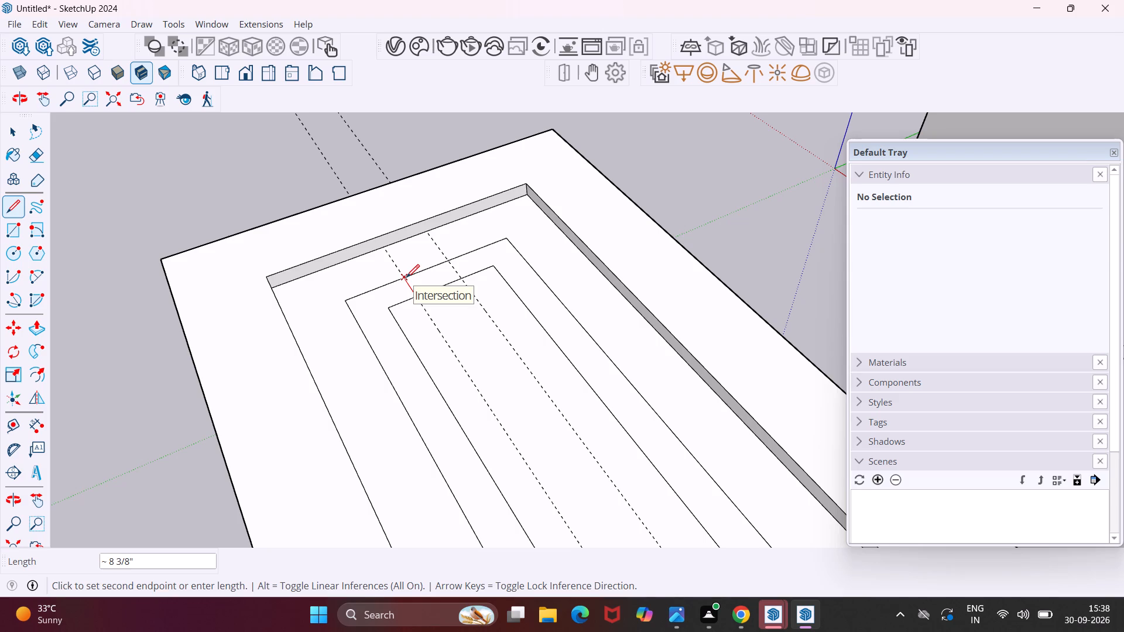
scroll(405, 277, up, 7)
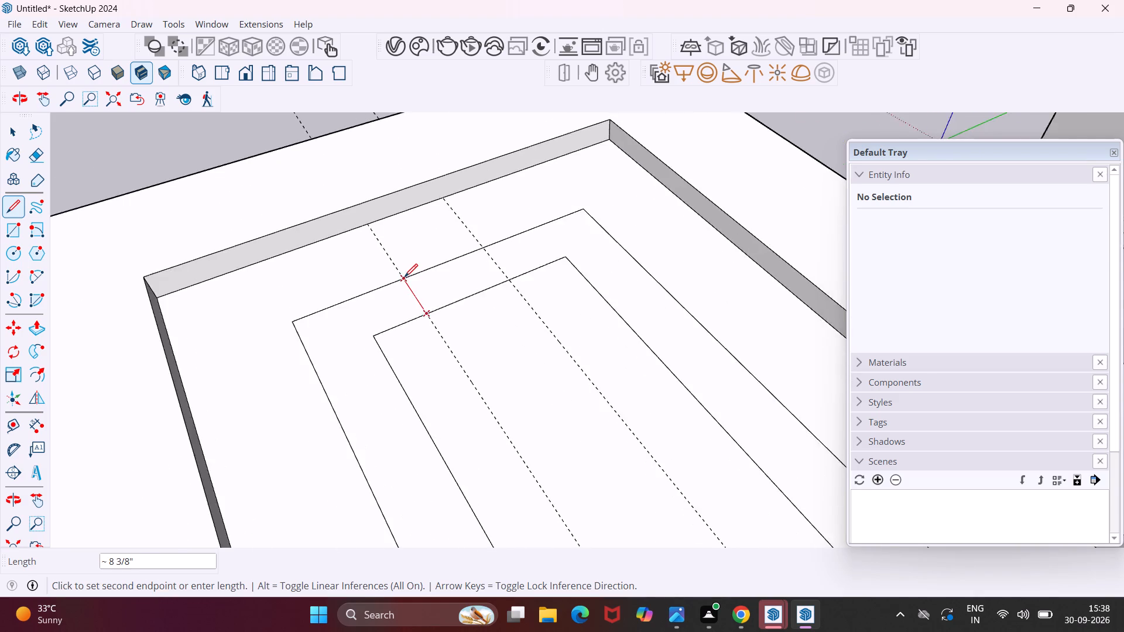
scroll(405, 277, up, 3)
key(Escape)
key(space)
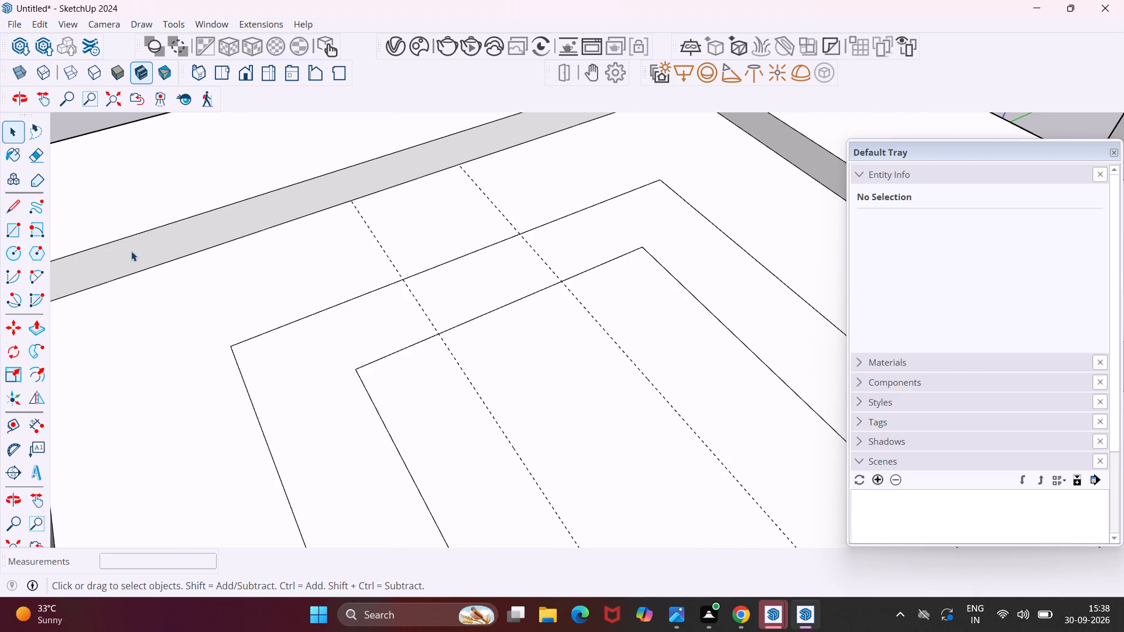
Draw a rectangle of about 1' 13/16" by 8 3/8" between the guides at each short end of the band between the offset rectangles.
click(18, 232)
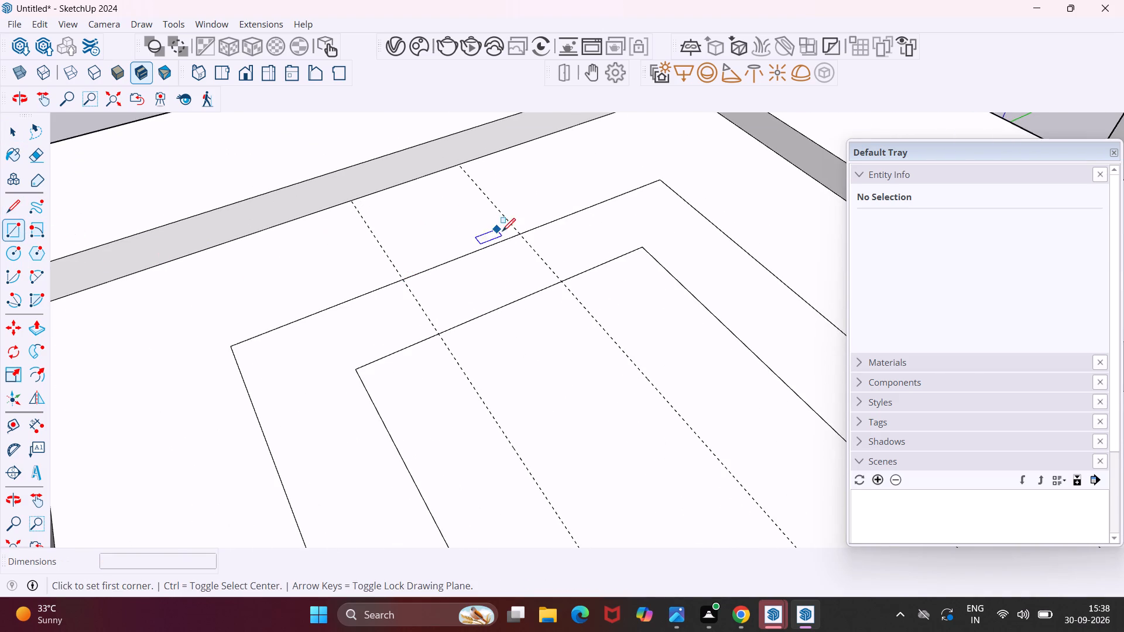
click(519, 235)
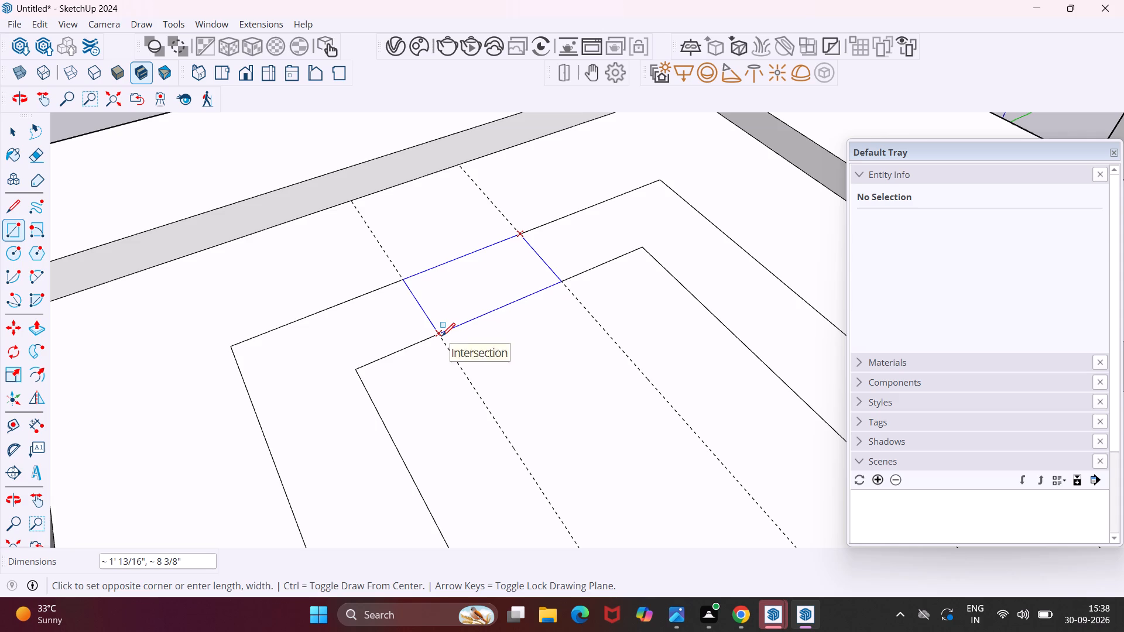
click(441, 335)
scroll(432, 328, down, 16)
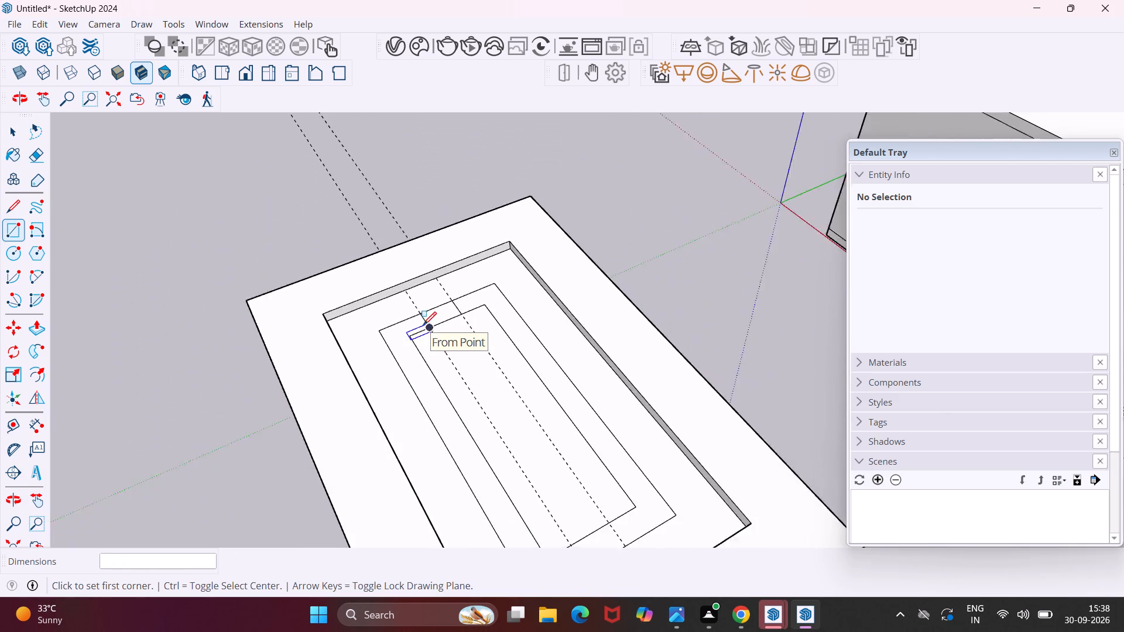
scroll(423, 325, down, 3)
scroll(553, 461, up, 10)
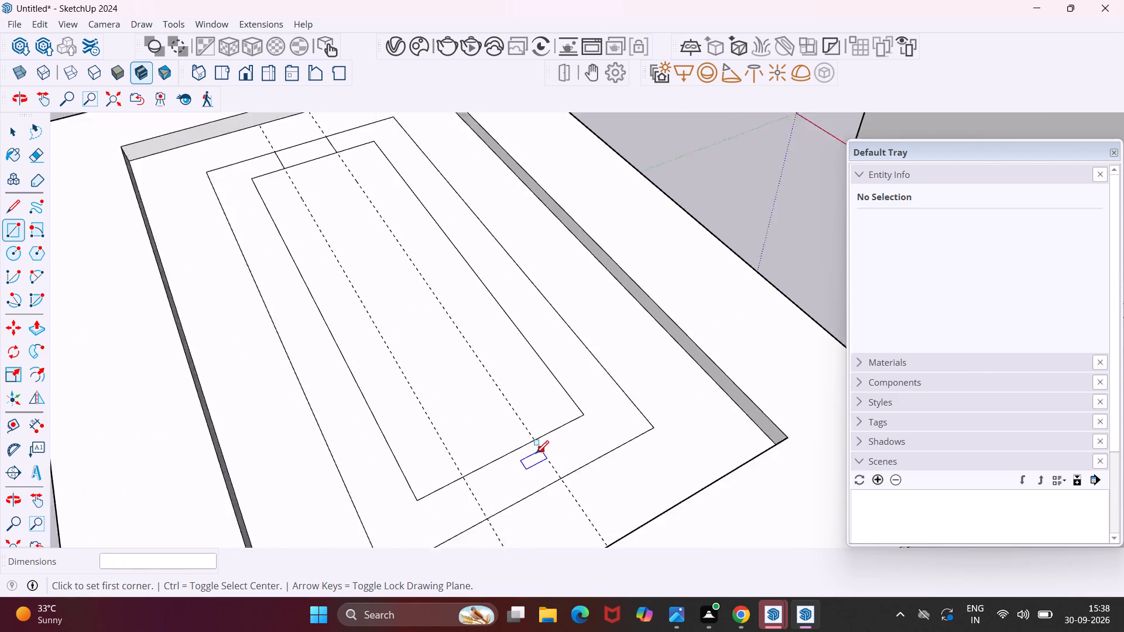
scroll(536, 454, up, 1)
click(533, 439)
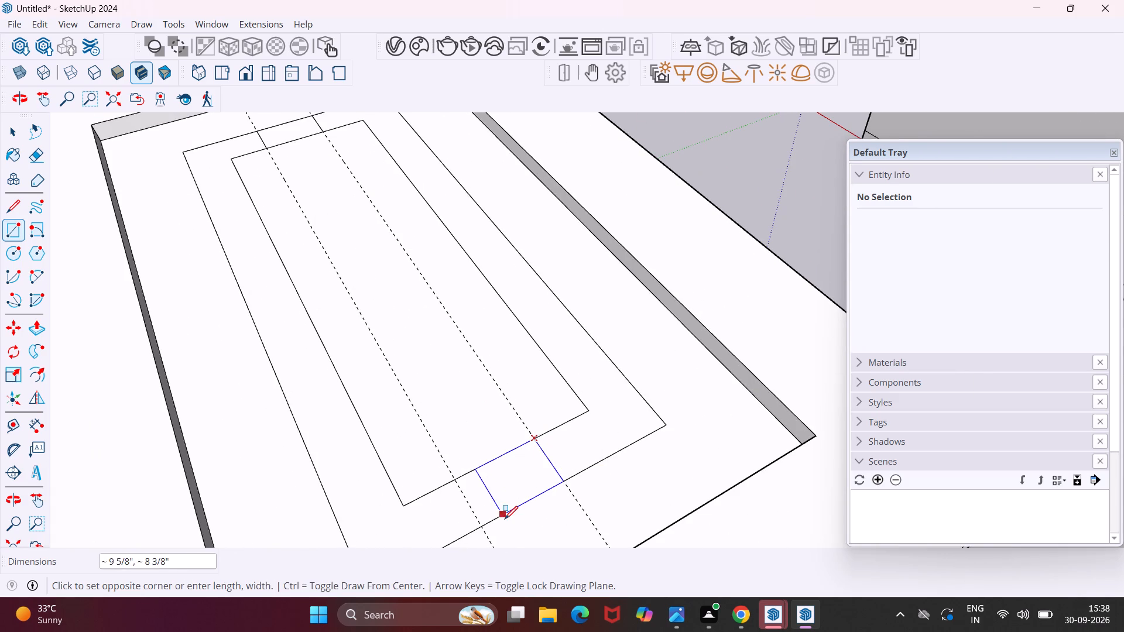
click(484, 523)
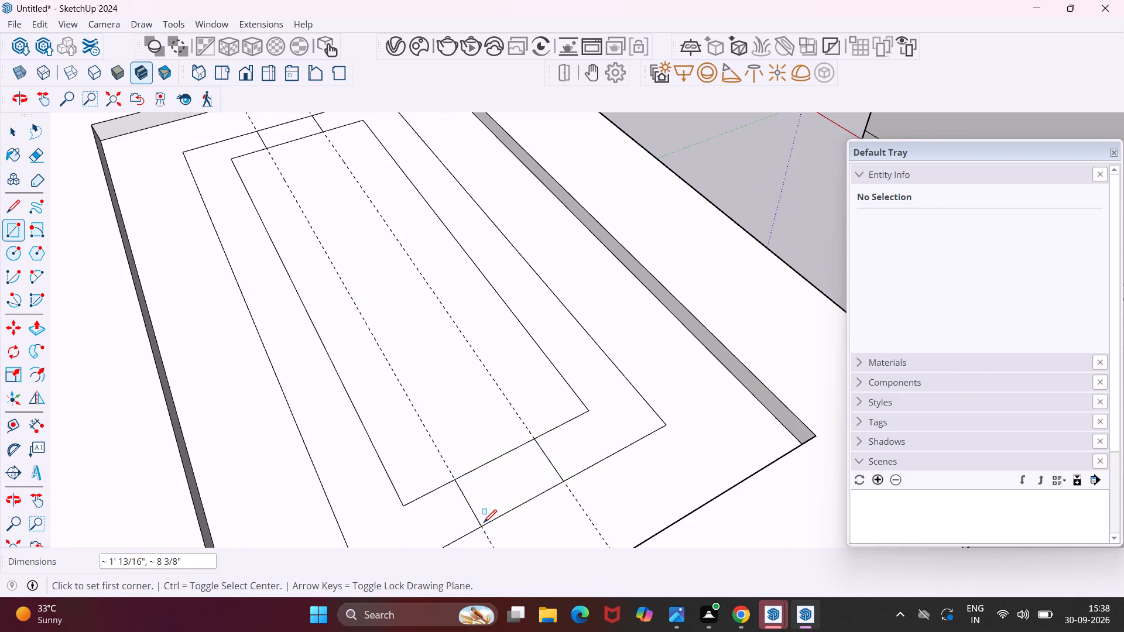
key(Escape)
key(space)
Erase both offset rectangles' edge segments between the guides at each short end, splitting the band into two C-shaped strips.
key(e)
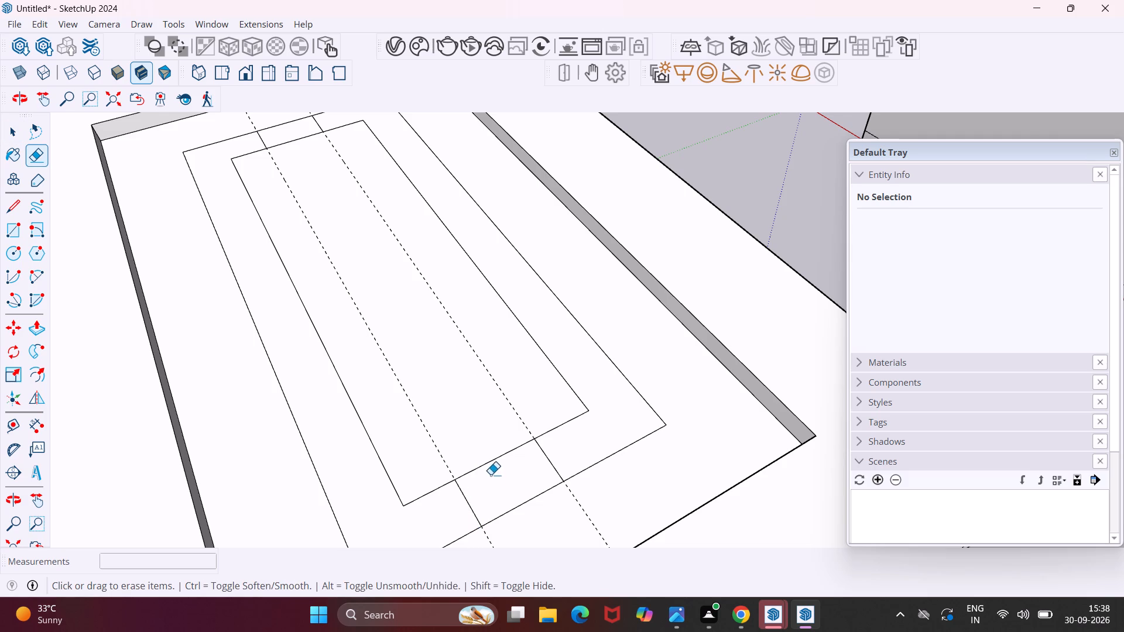
click(486, 462)
click(523, 504)
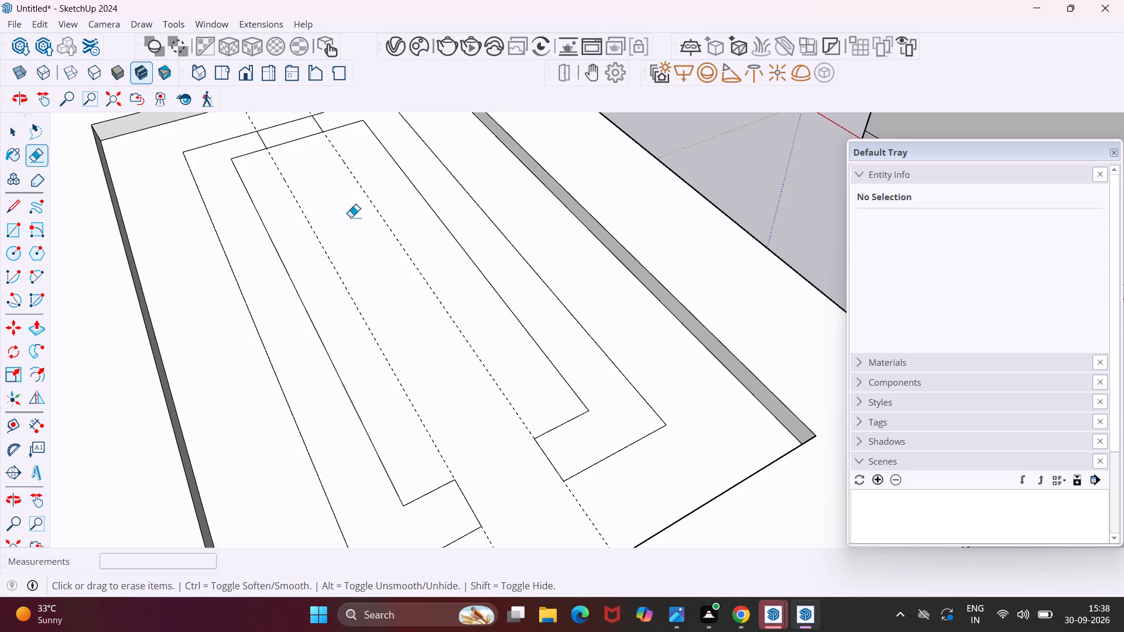
click(300, 139)
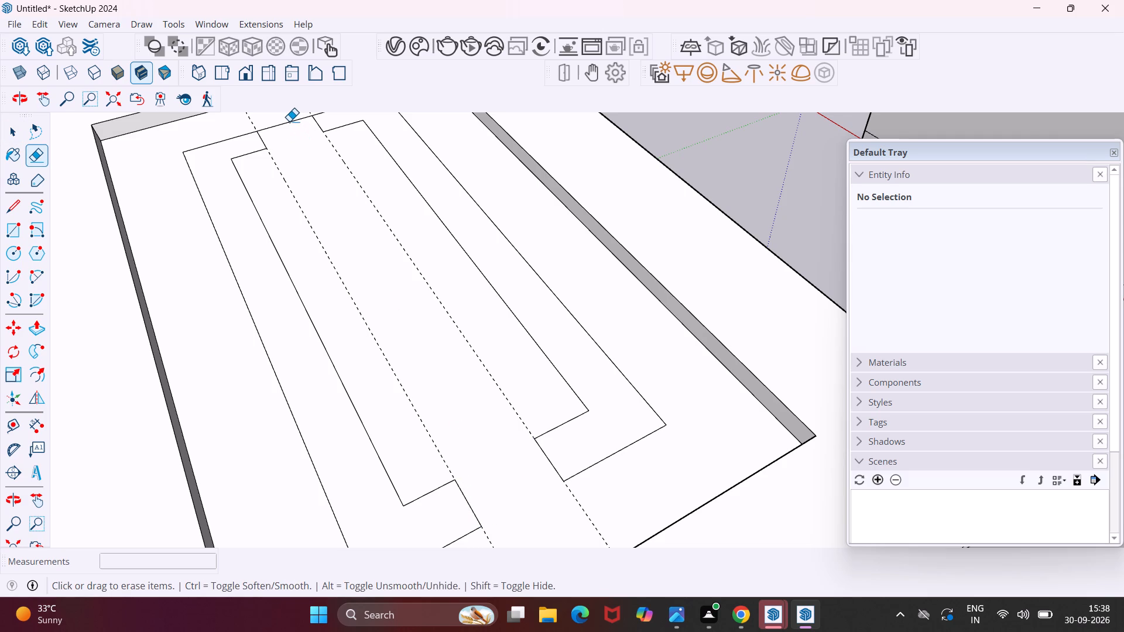
click(289, 121)
key(ctrl+z)
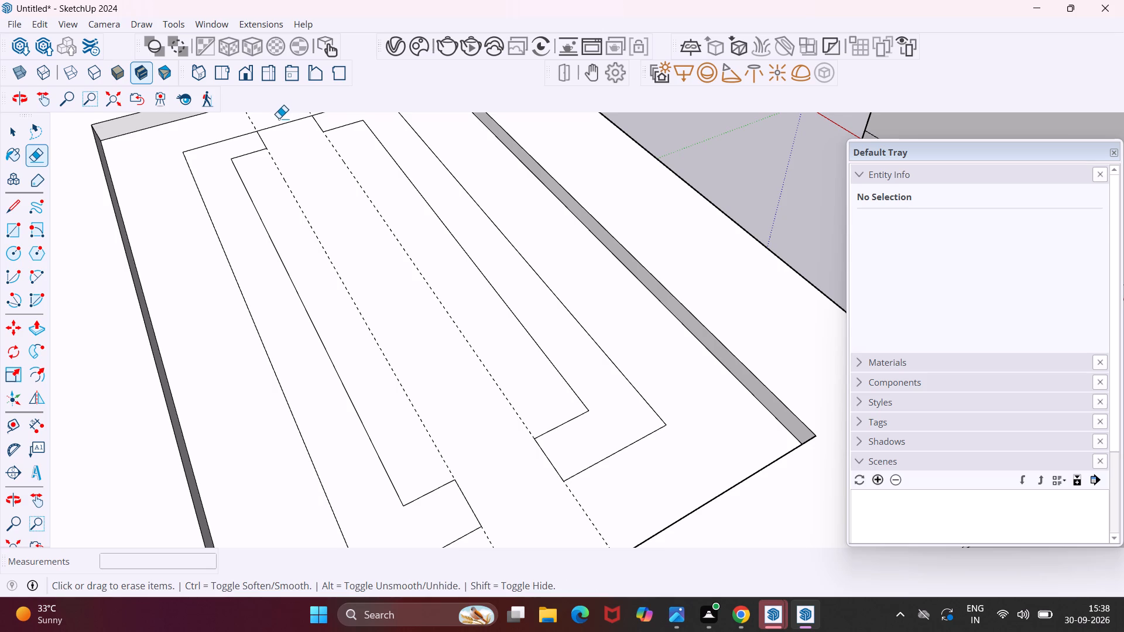
click(280, 124)
key(Escape)
key(space)
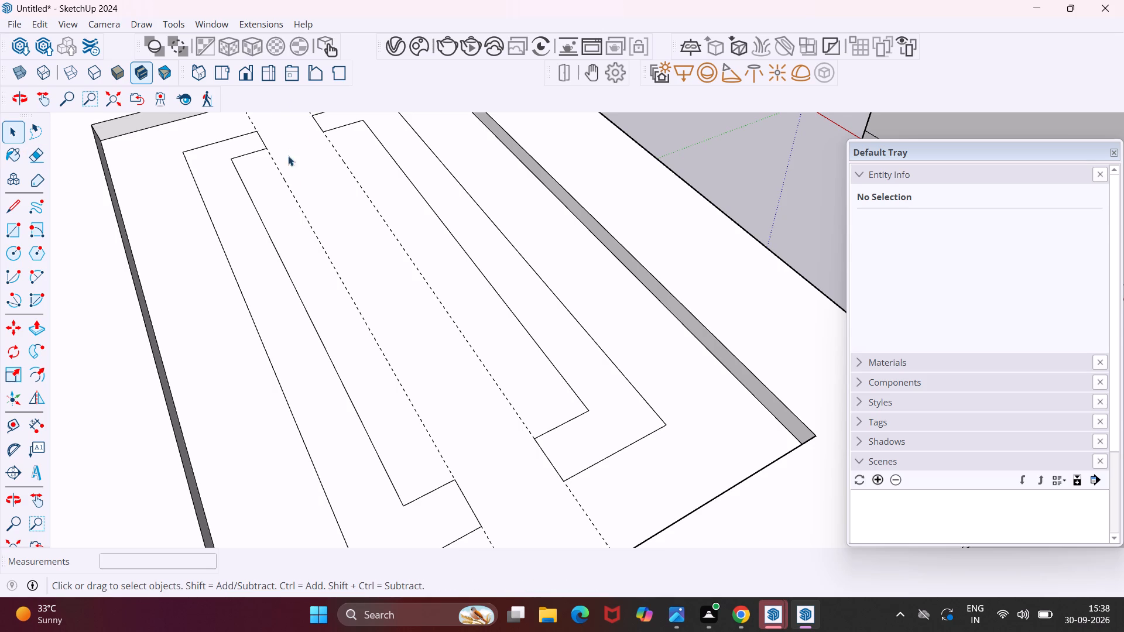
Push/Pull the C-shaped strip farther from the room model up by 4".
click(268, 273)
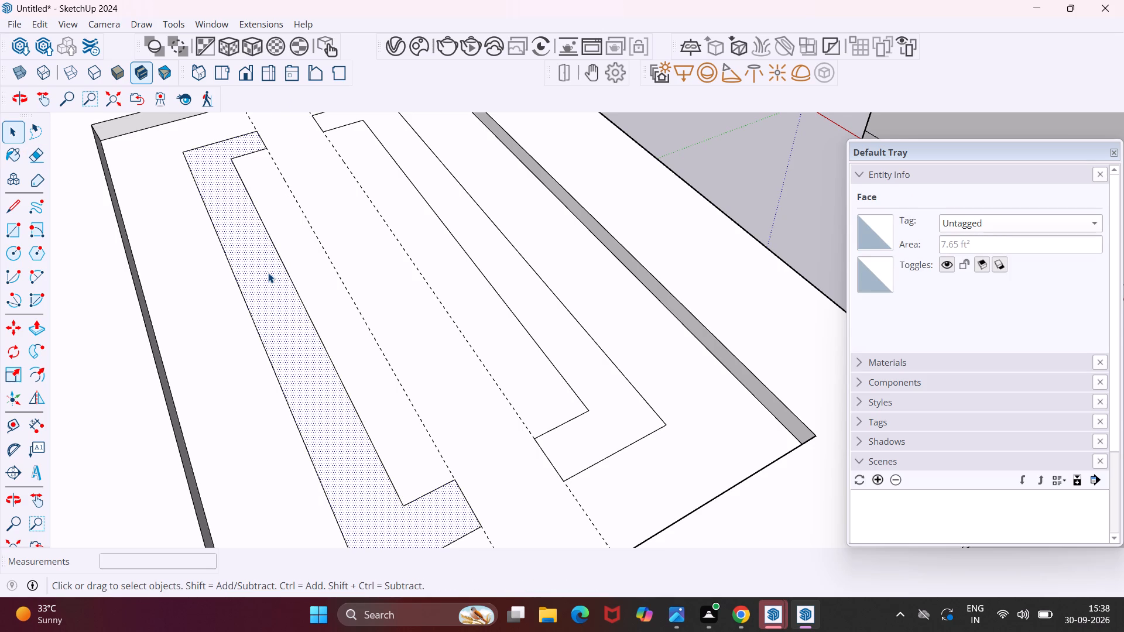
key(p)
click(267, 273)
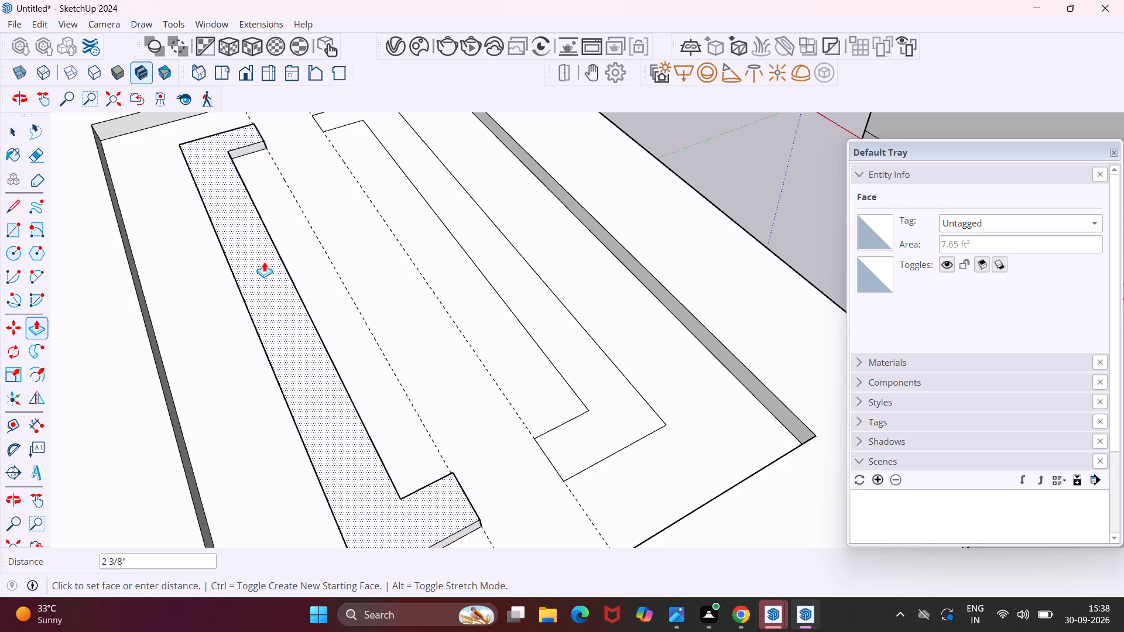
scroll(264, 262, down, 5)
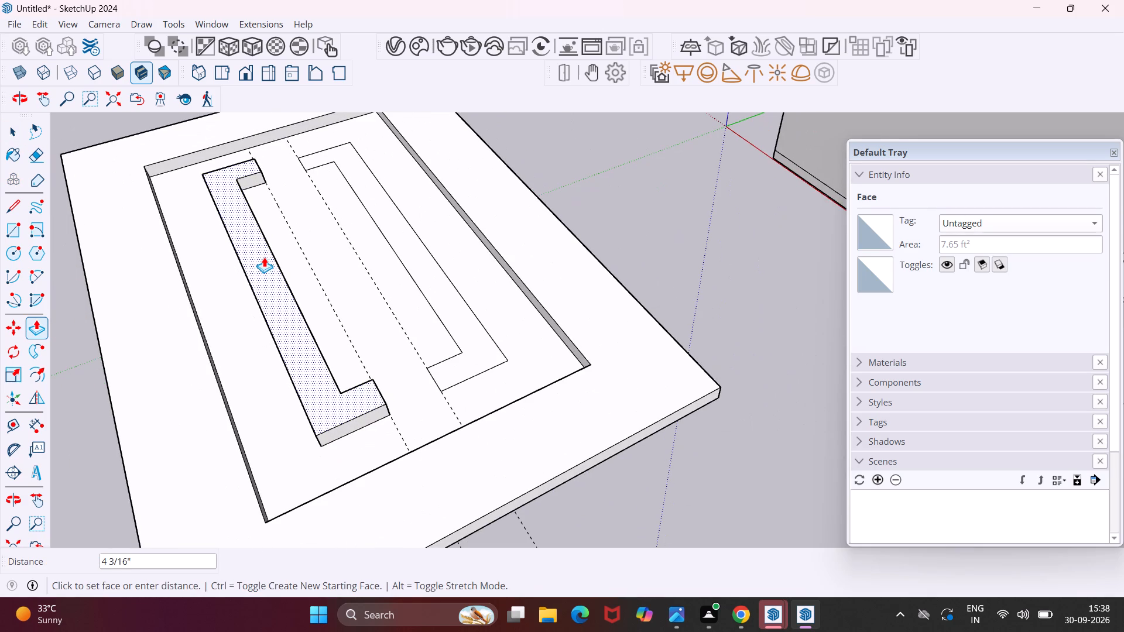
scroll(263, 257, up, 1)
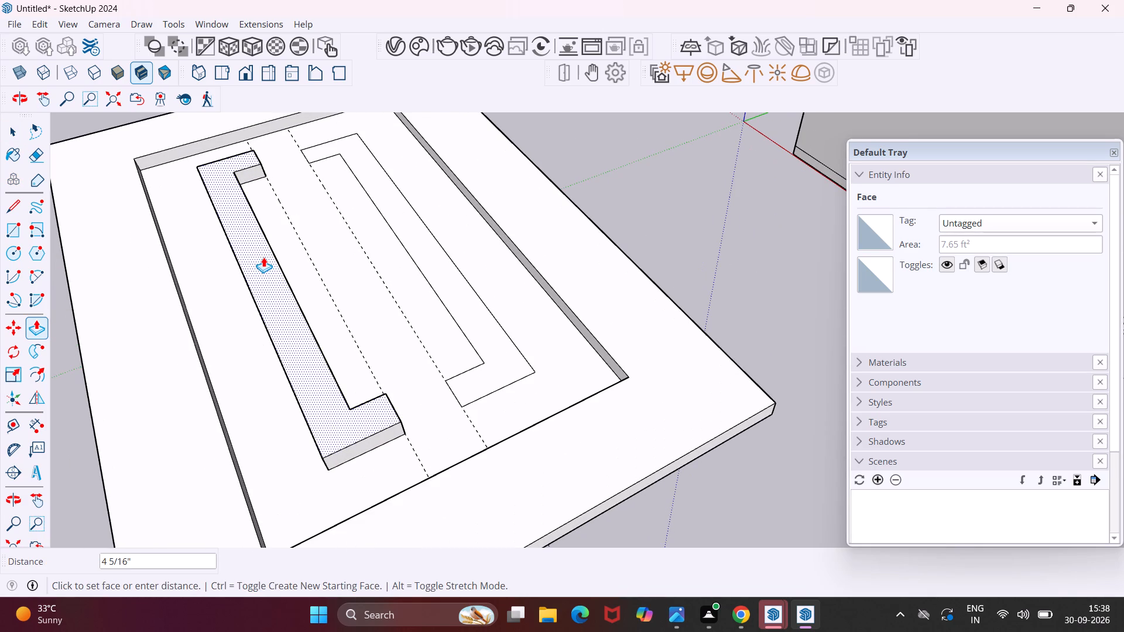
text(.4)
key(BackSpace)
key(BackSpace)
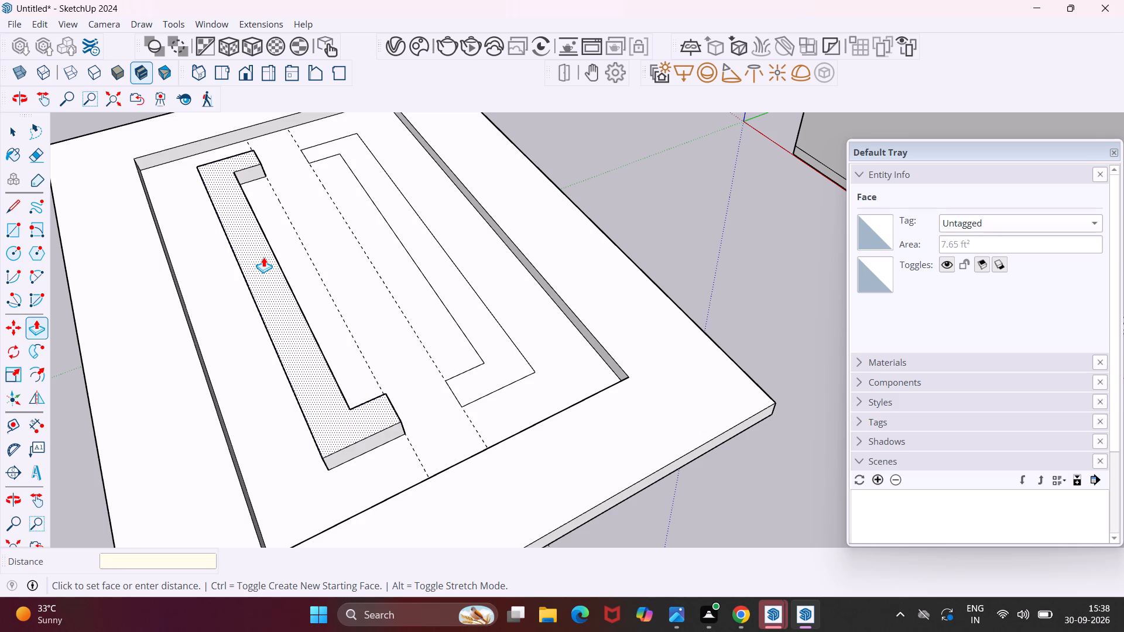
key(4)
key(shift+quotedbl)
key(Return)
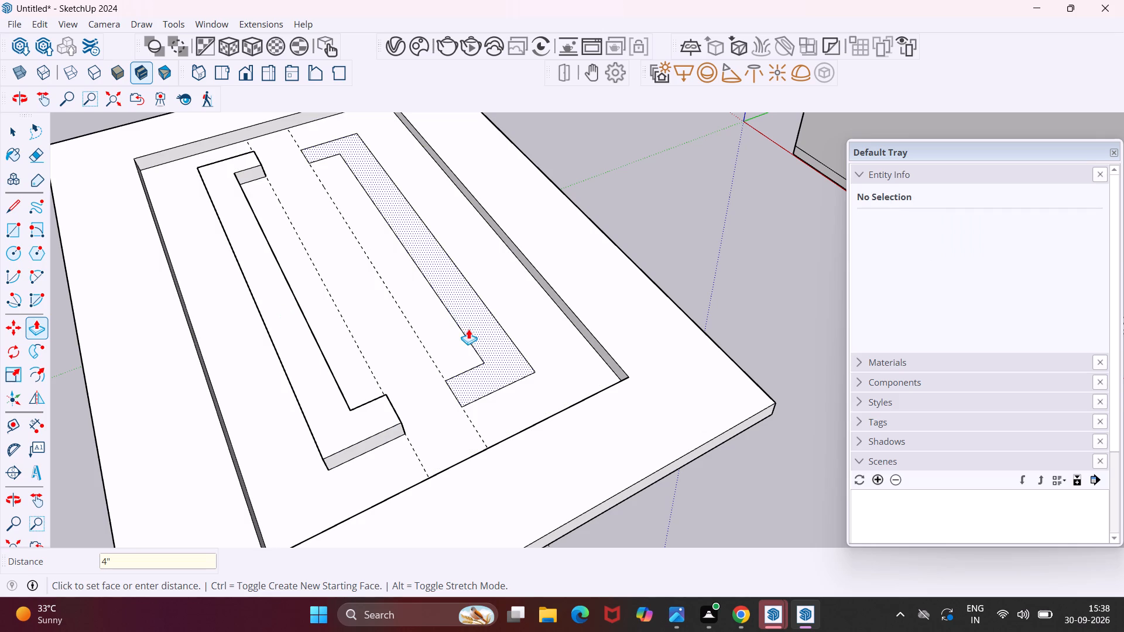
Push/Pull the other C-shaped strip, nearer the room model, up by 4".
click(485, 339)
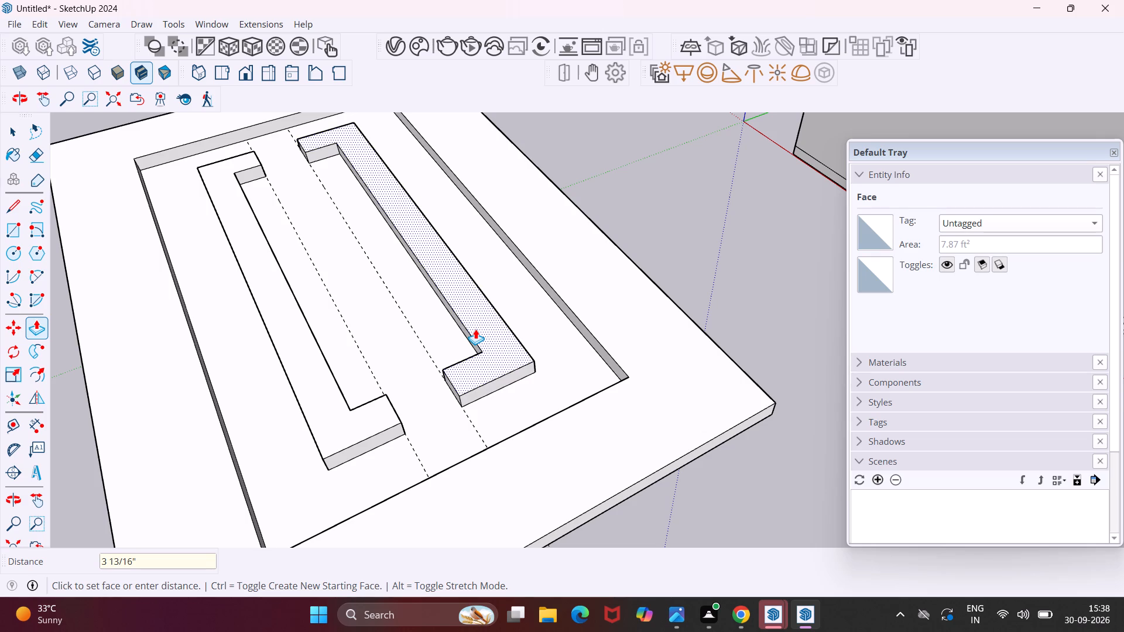
text(4")
key(Return)
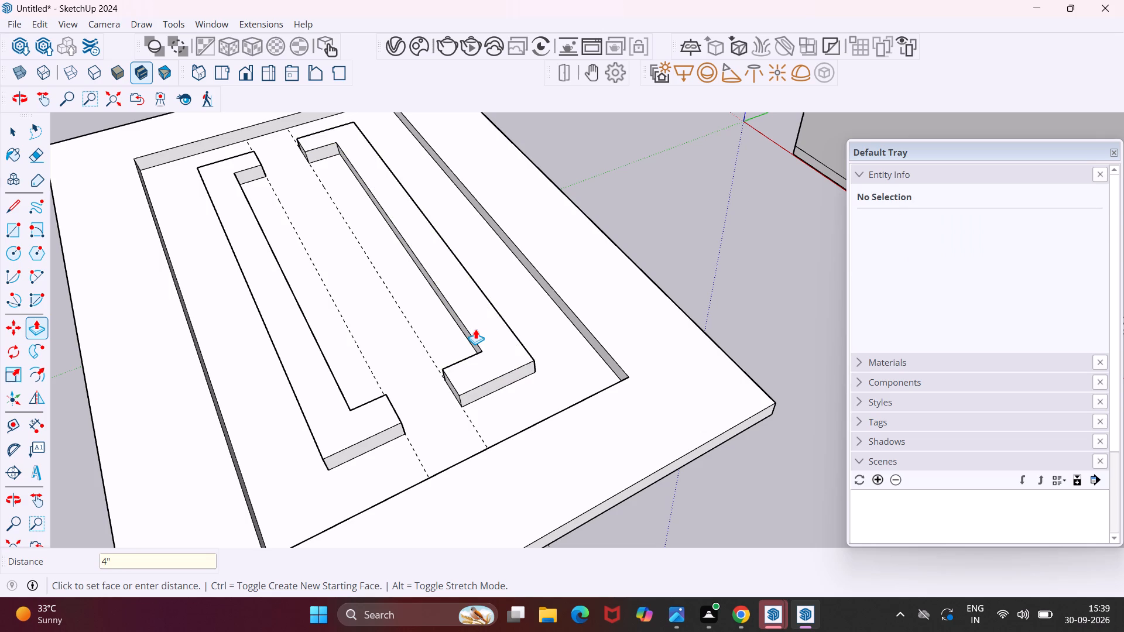
scroll(475, 329, down, 7)
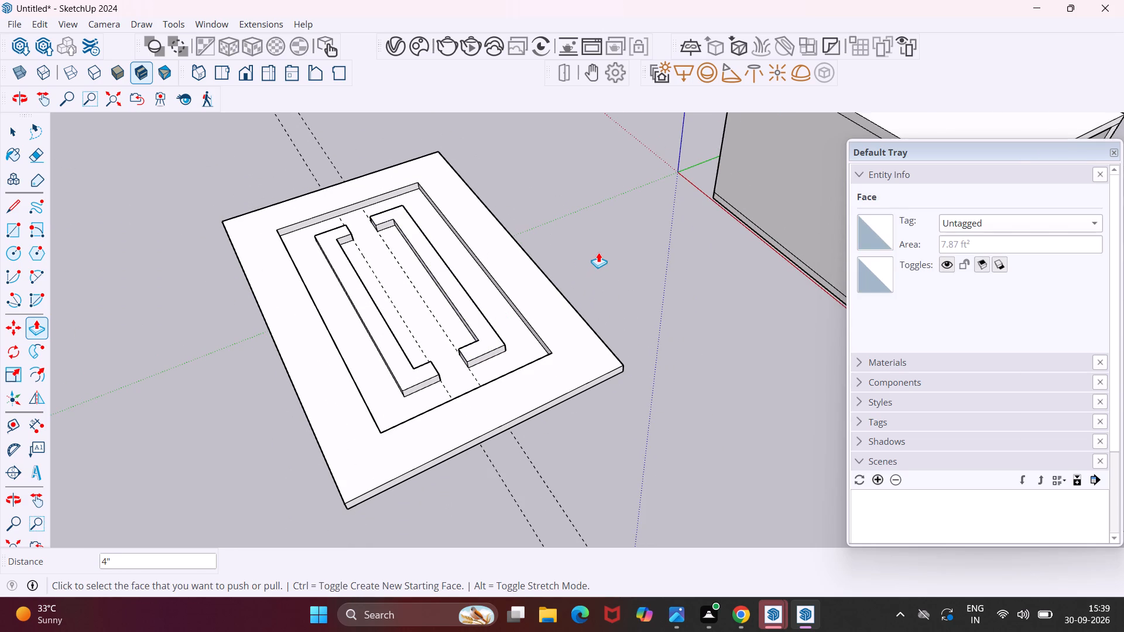
key(Escape)
key(space)
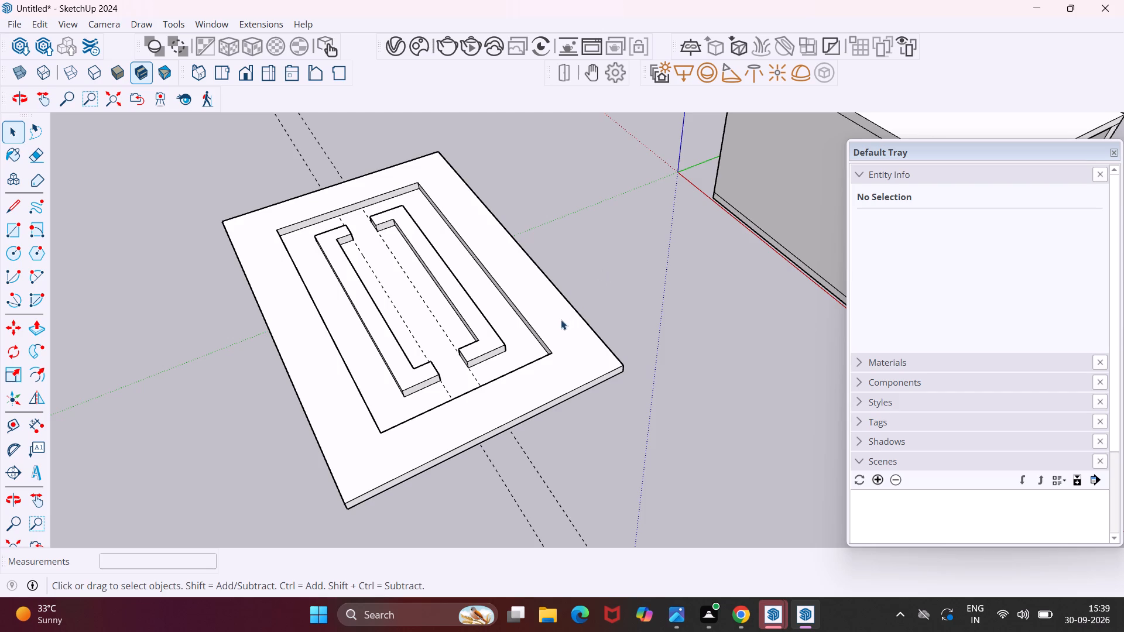
Draw a circle of about 10 1/16" radius on the recessed face, centred between the two guides and the C-shaped strips.
middle_drag(560, 320, 420, 331)
scroll(414, 254, up, 5)
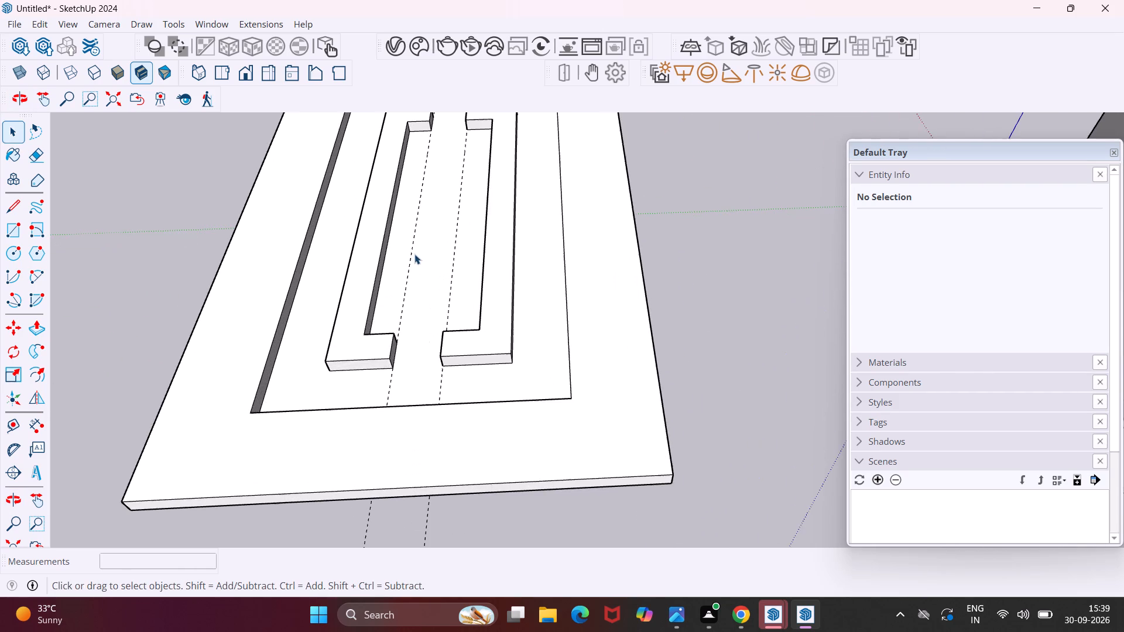
middle_drag(434, 224, 529, 259)
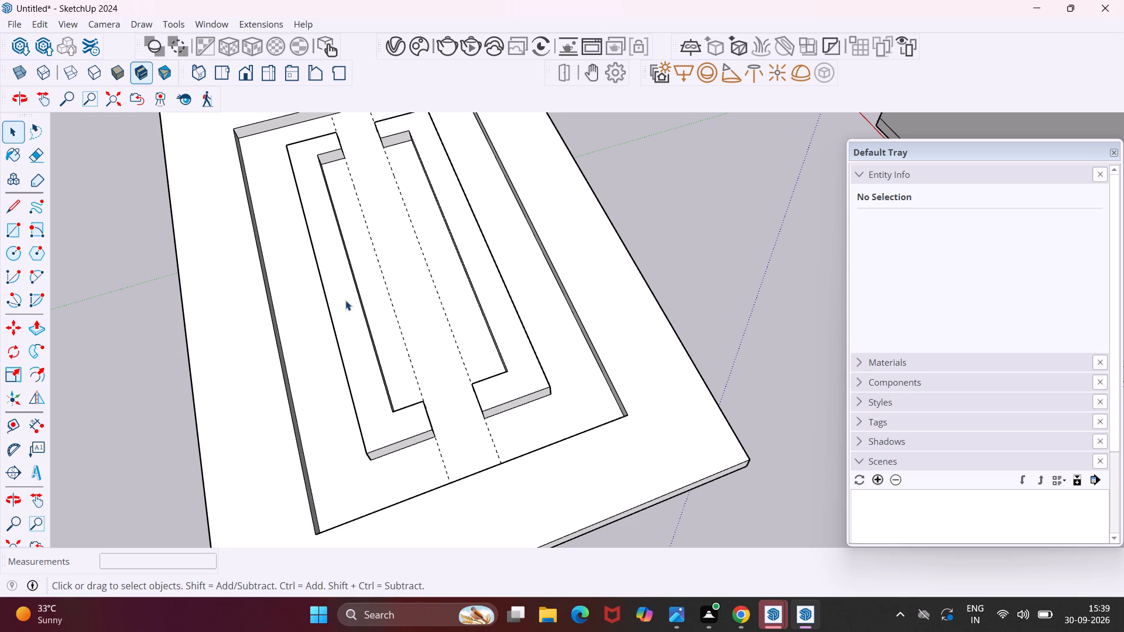
scroll(351, 304, down, 5)
scroll(407, 248, down, 3)
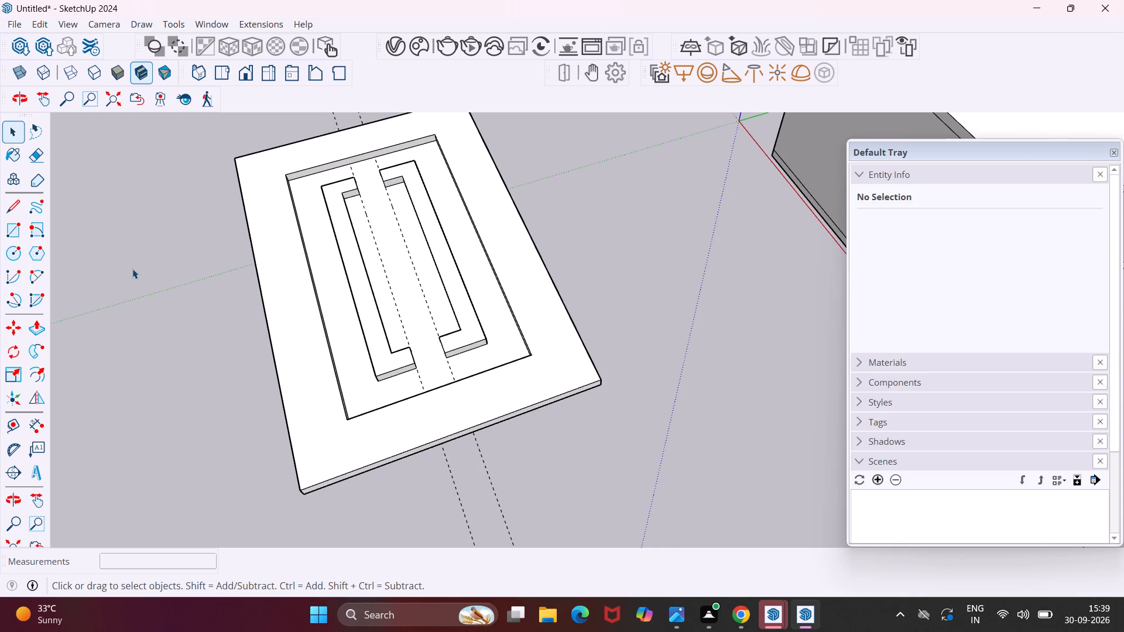
click(16, 249)
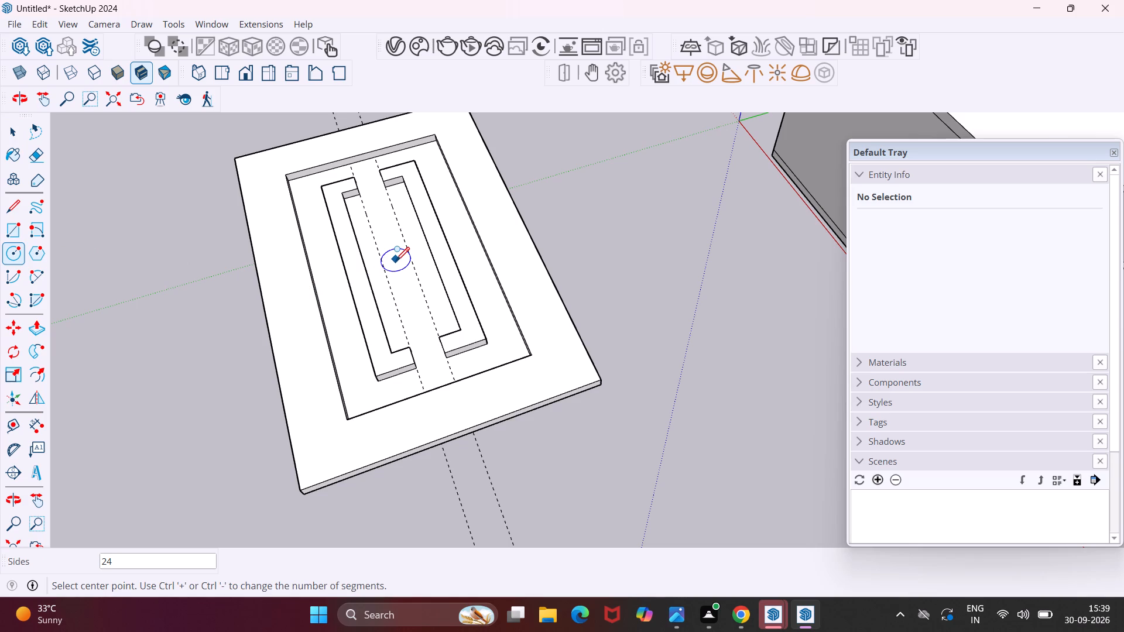
scroll(395, 259, up, 5)
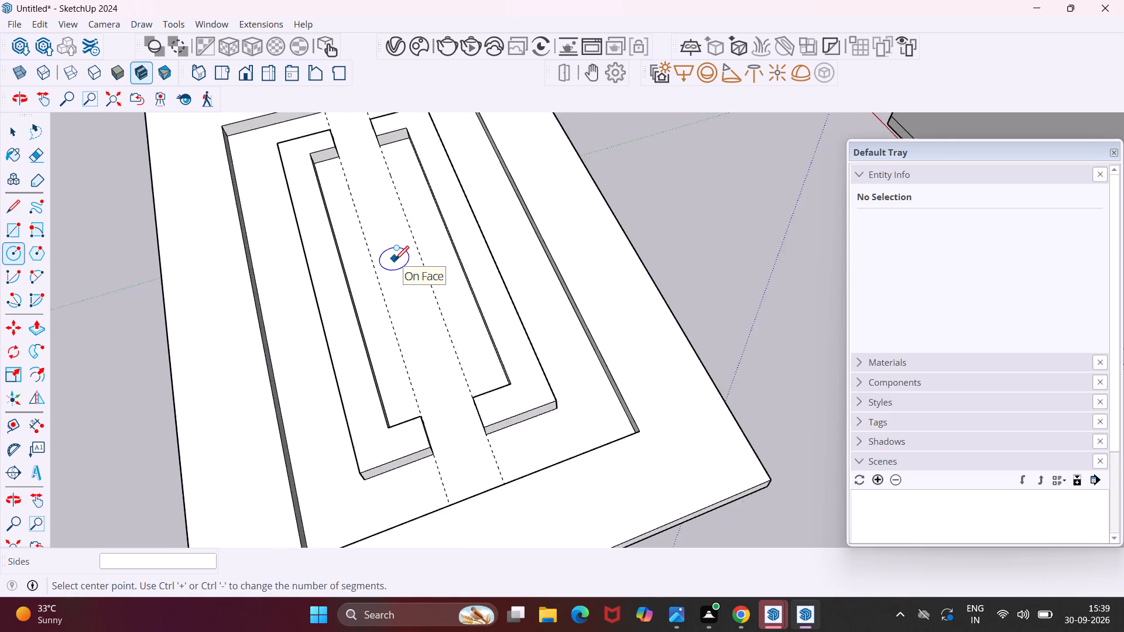
scroll(395, 259, up, 5)
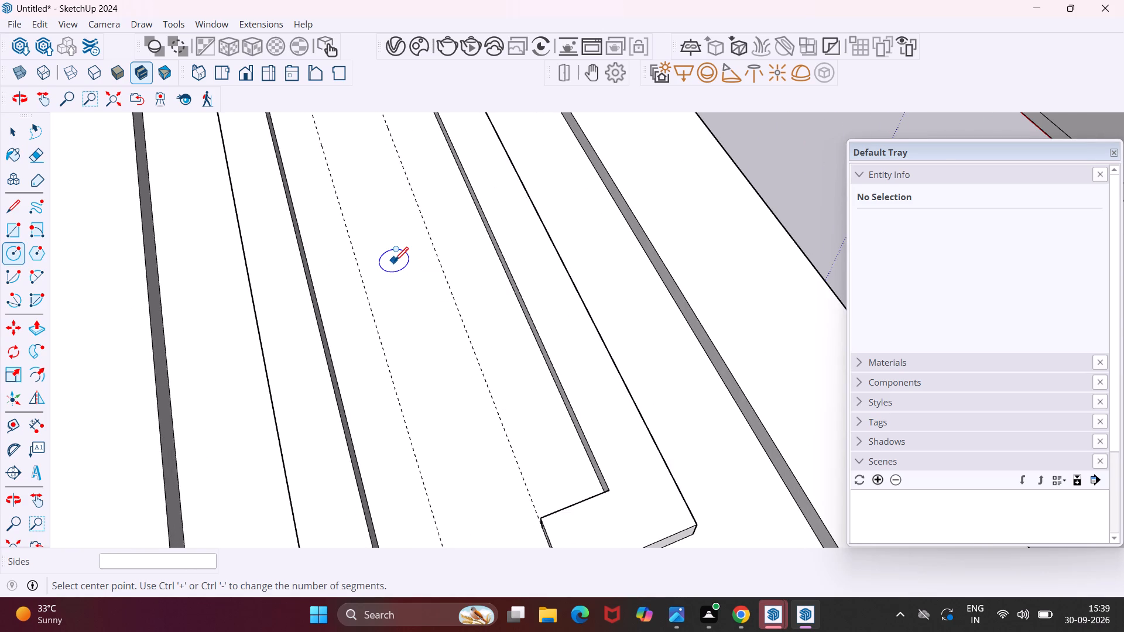
scroll(395, 259, down, 4)
click(393, 256)
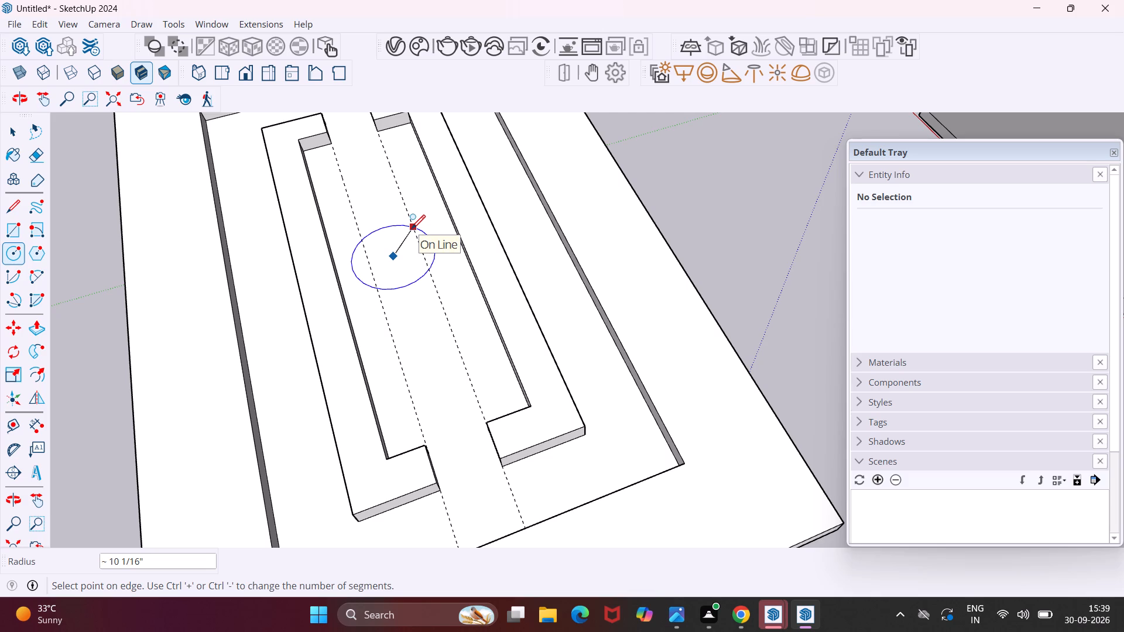
click(412, 228)
key(Escape)
key(space)
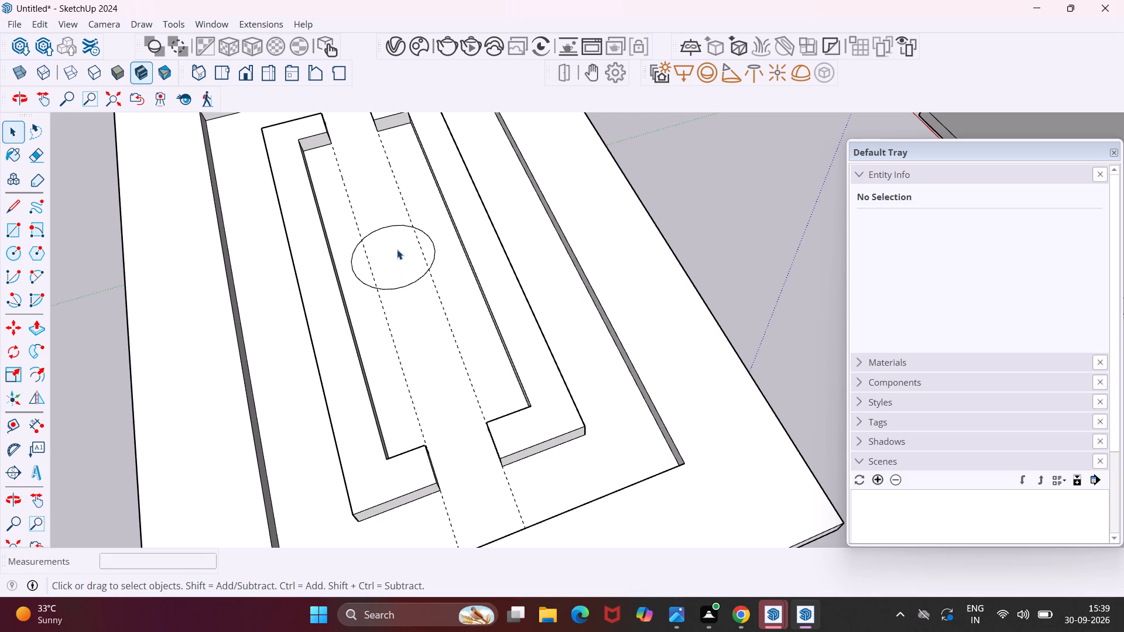
Offset the central circle inward by about 2 3/4".
click(391, 249)
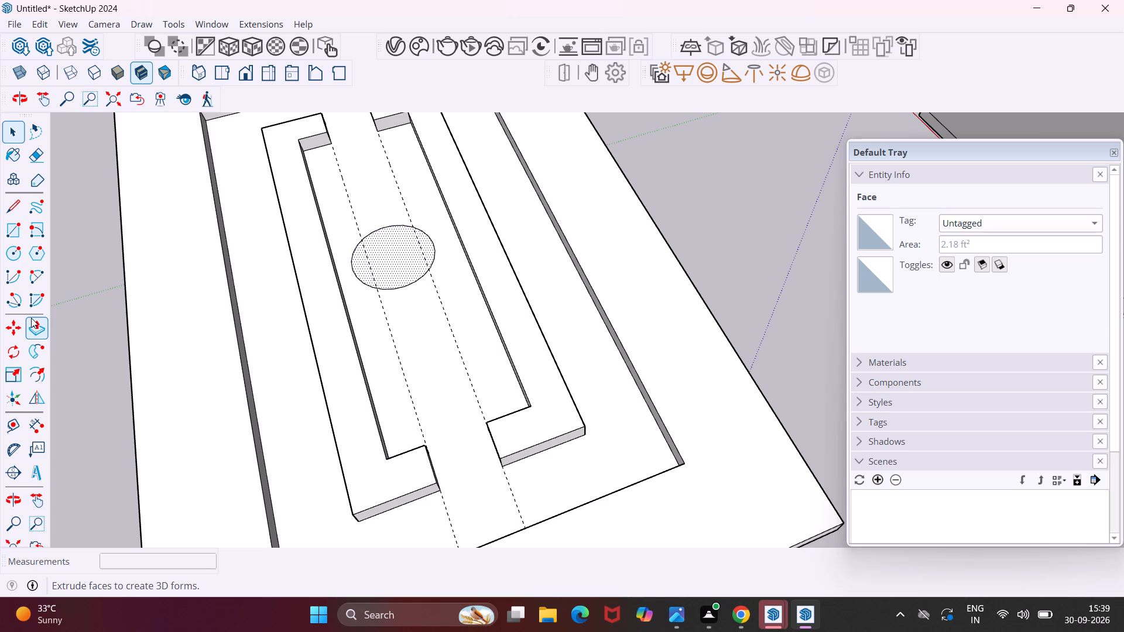
click(39, 376)
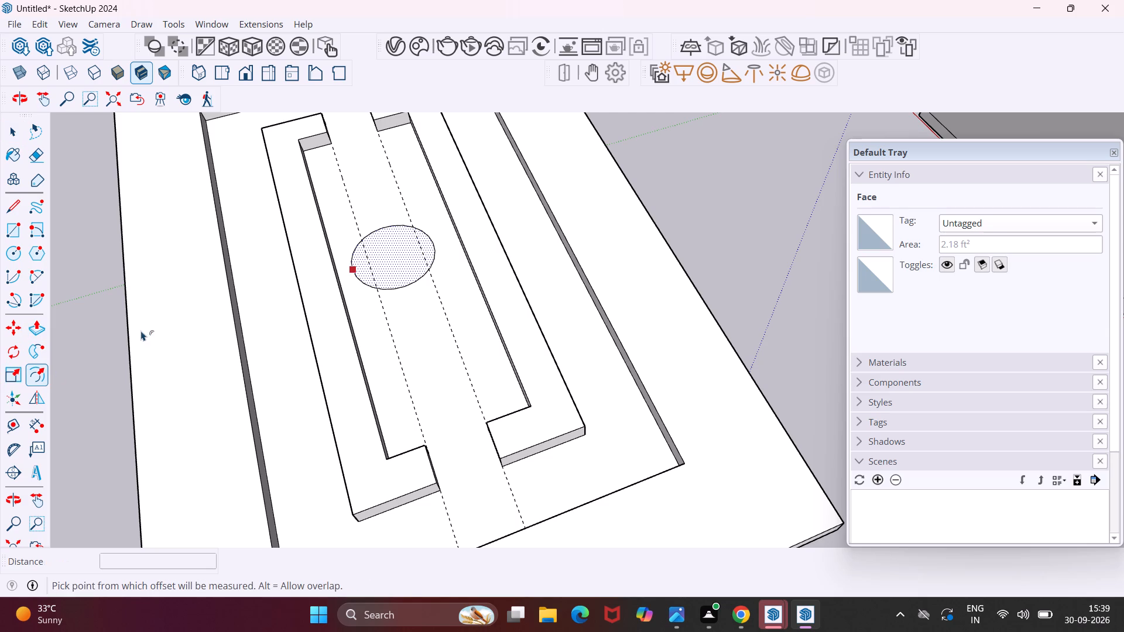
click(357, 264)
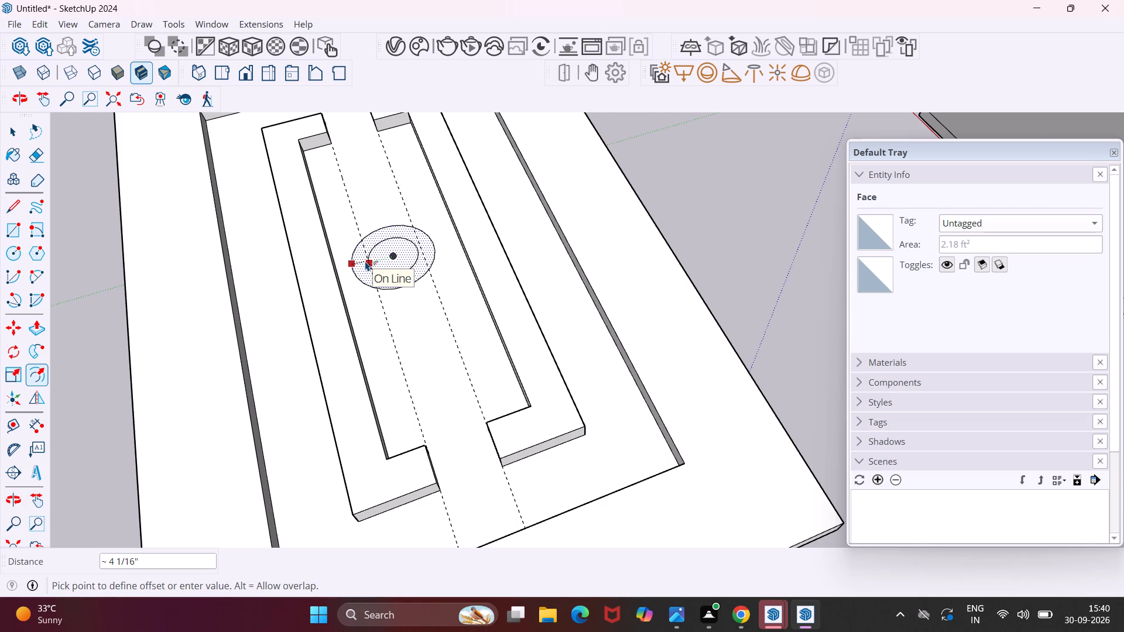
click(362, 260)
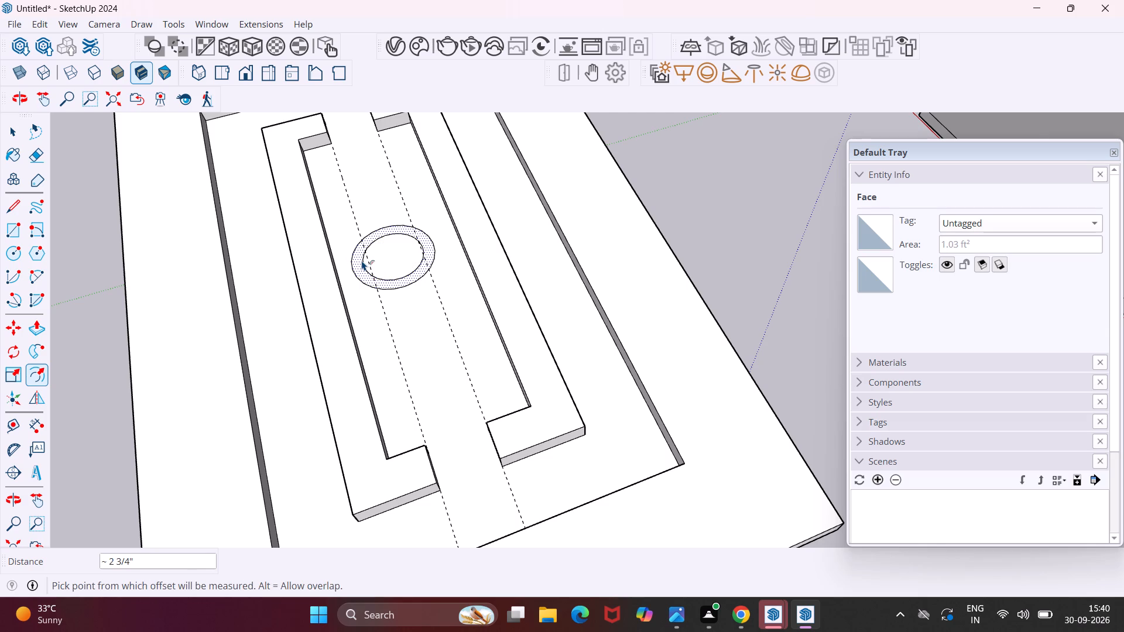
key(Escape)
key(space)
Push/Pull the ring between the two central circles up by 4".
click(357, 270)
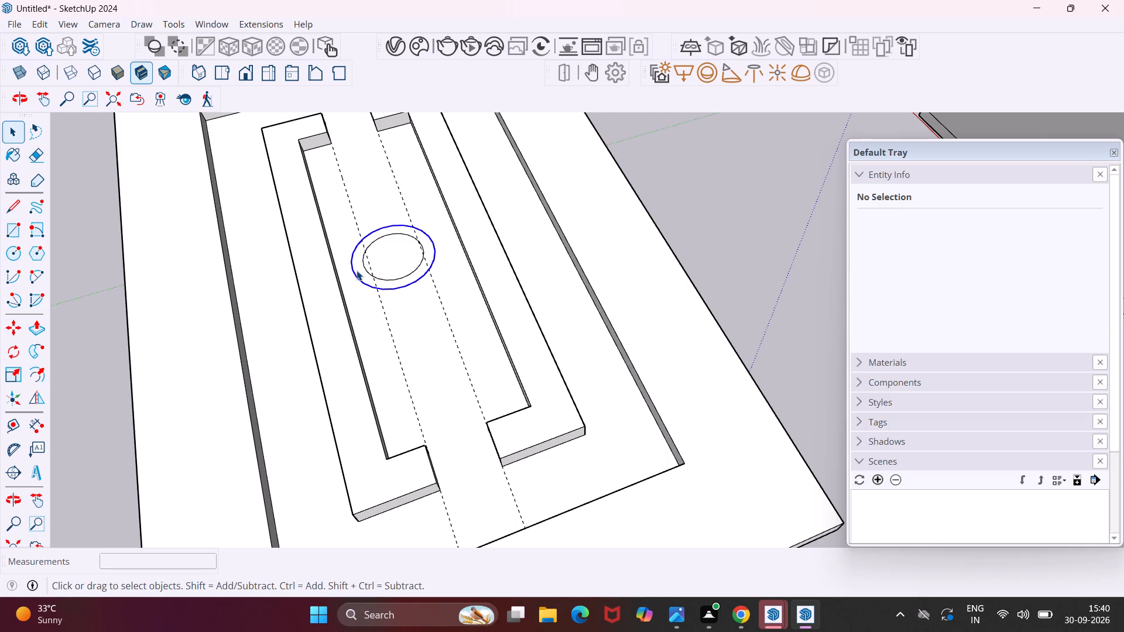
scroll(360, 270, up, 5)
click(358, 269)
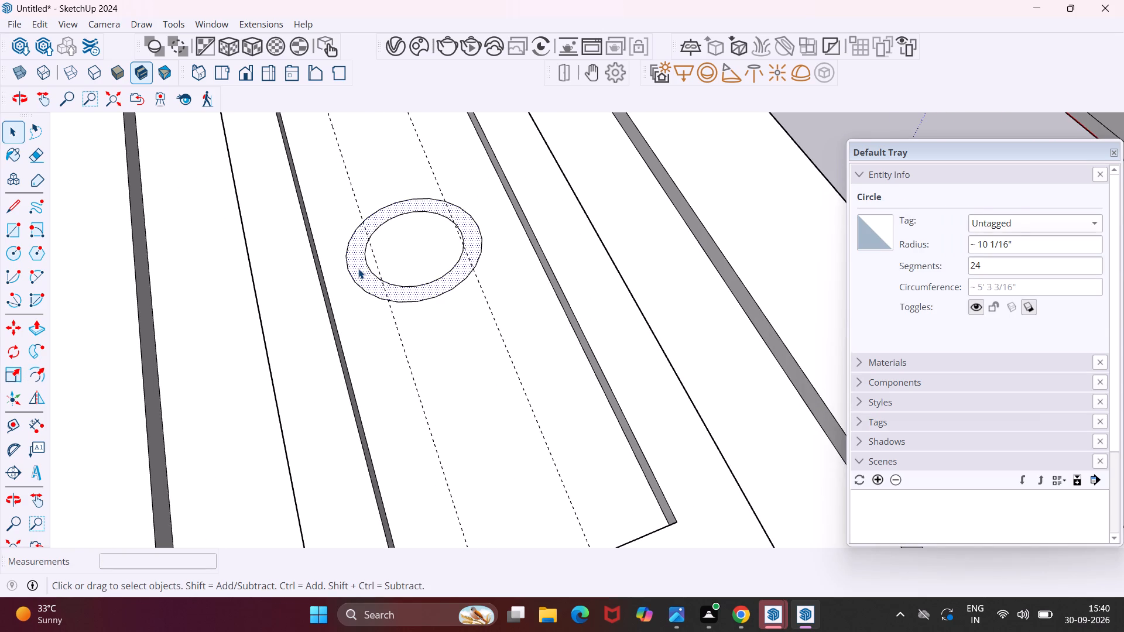
key(p)
click(358, 269)
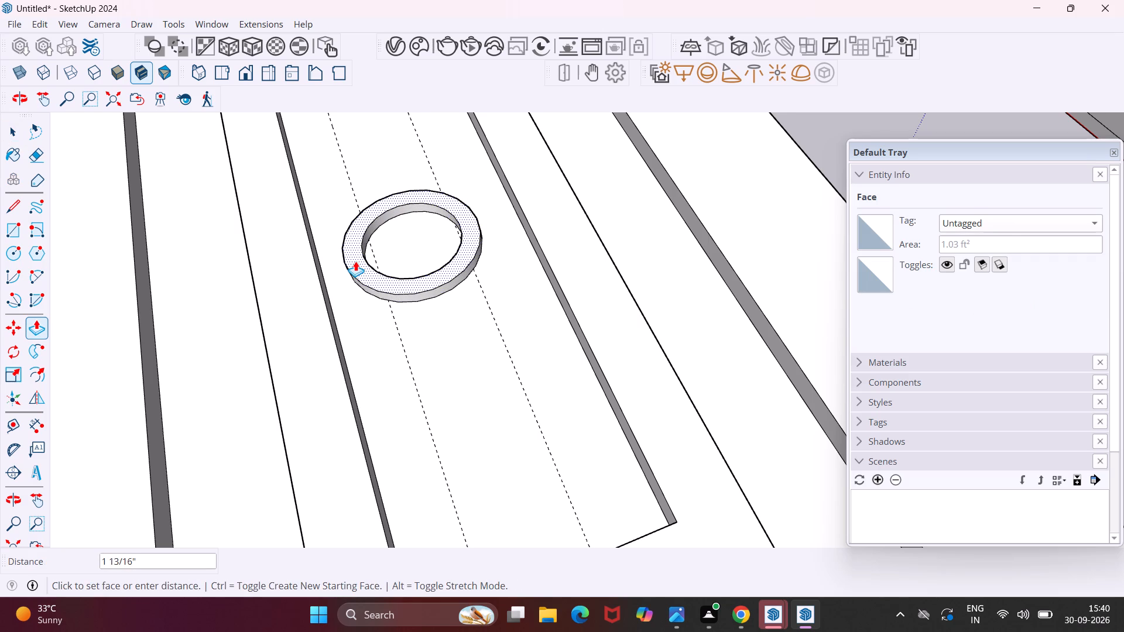
key(4)
key(shift+quotedbl)
key(Return)
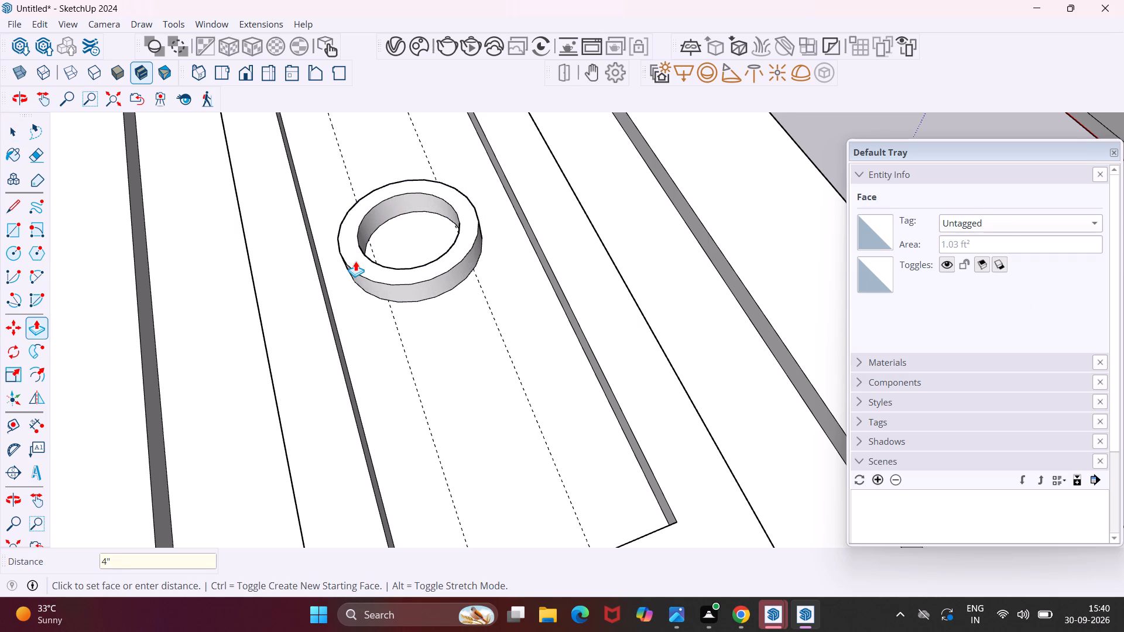
middle_drag(419, 272, 386, 294)
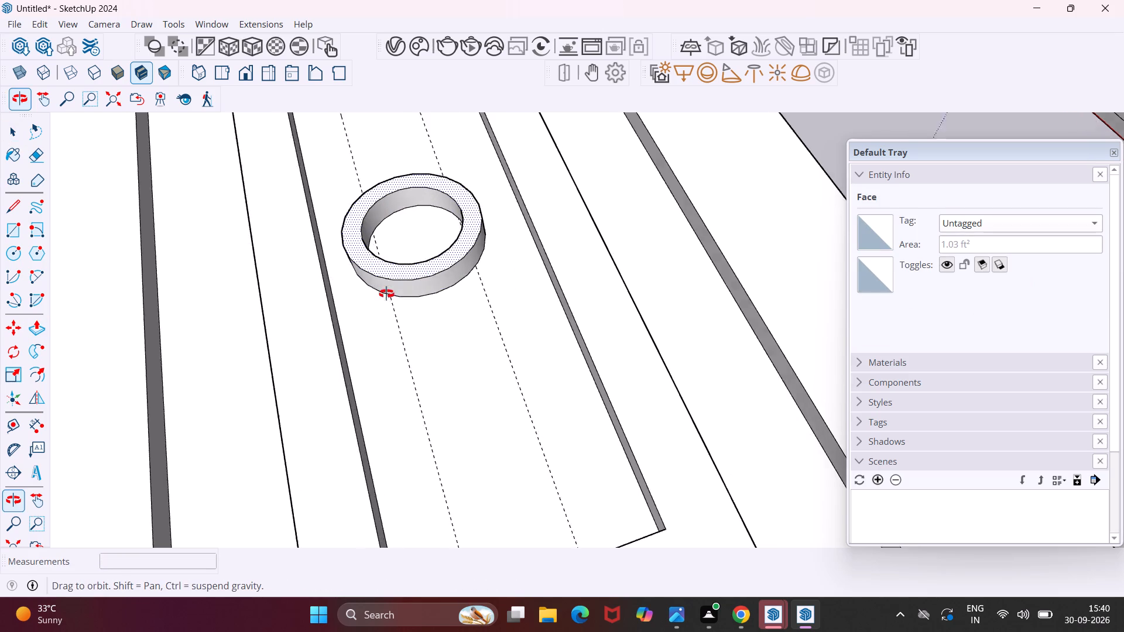
middle_drag(386, 294, 361, 310)
scroll(396, 209, down, 11)
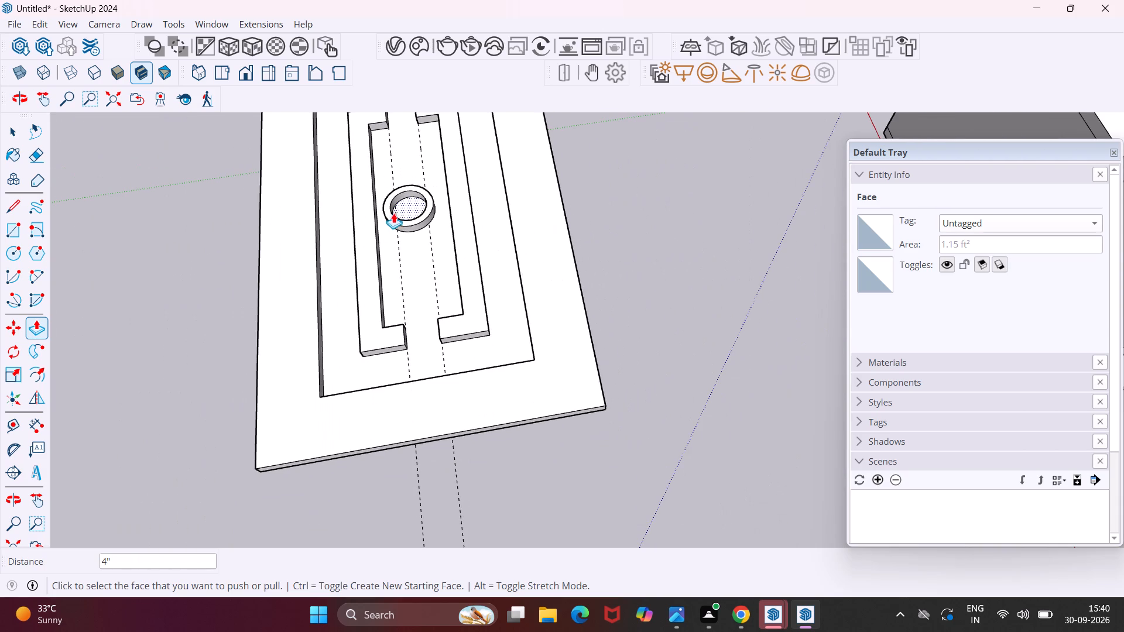
middle_drag(479, 217, 427, 266)
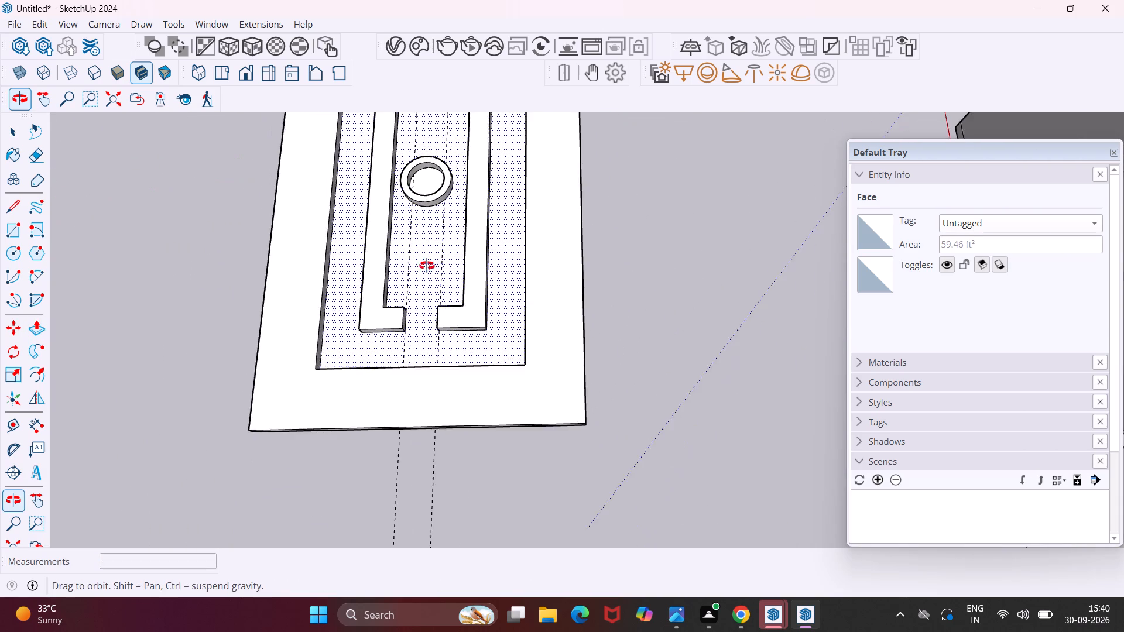
middle_drag(427, 266, 311, 249)
key(Escape)
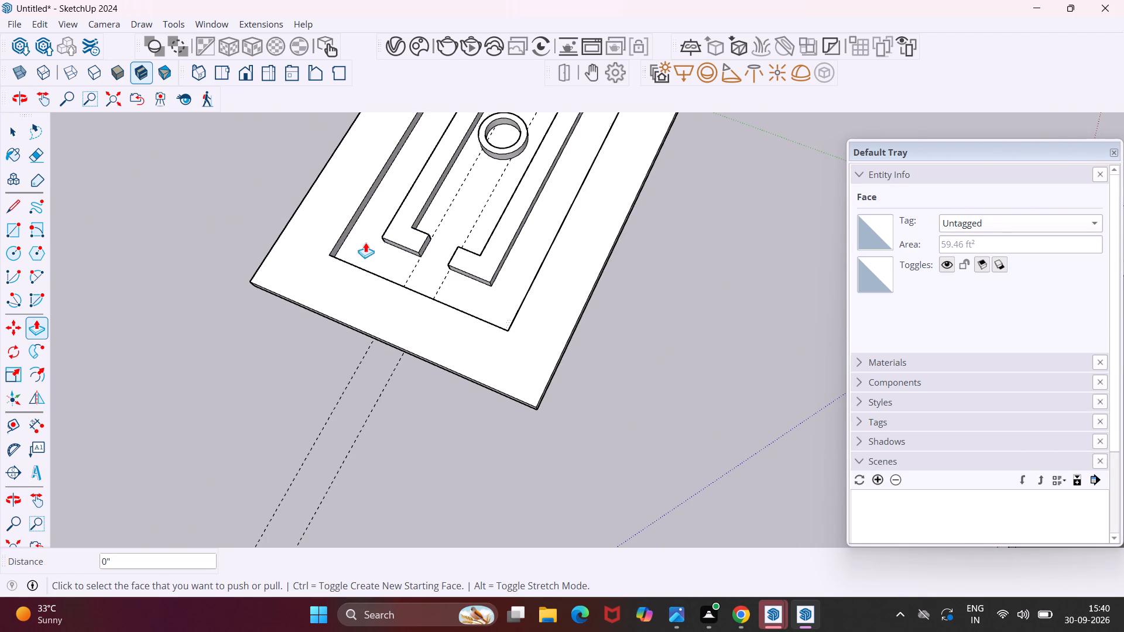
key(space)
Copy the four top edges of the rectangular recess 2" down its side walls.
middle_drag(364, 242, 376, 171)
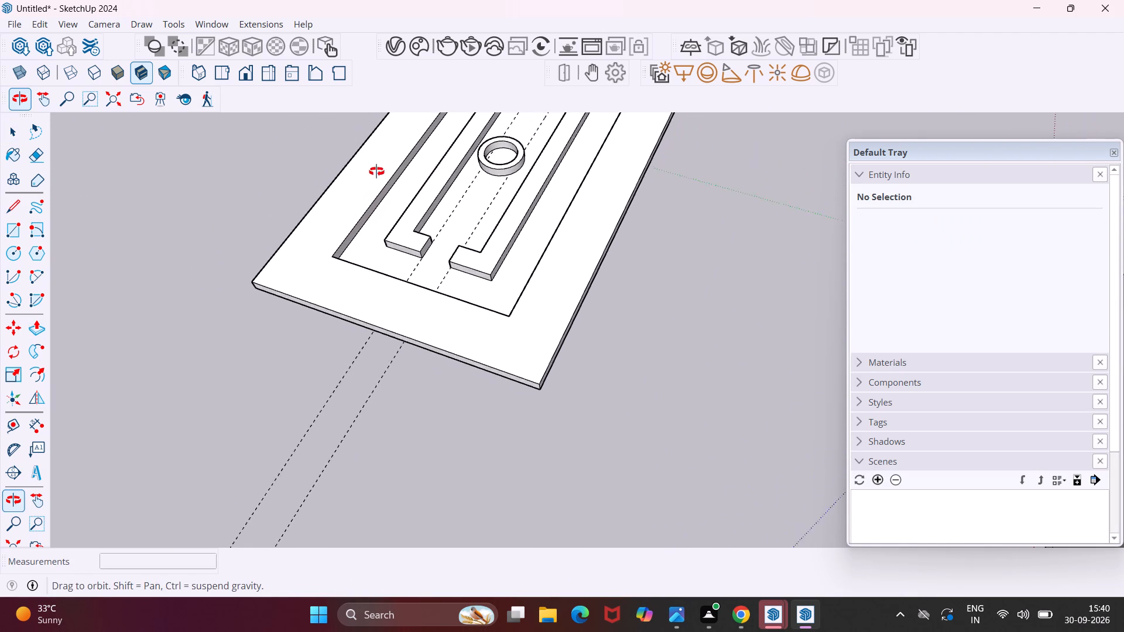
middle_drag(376, 171, 379, 165)
scroll(331, 251, up, 11)
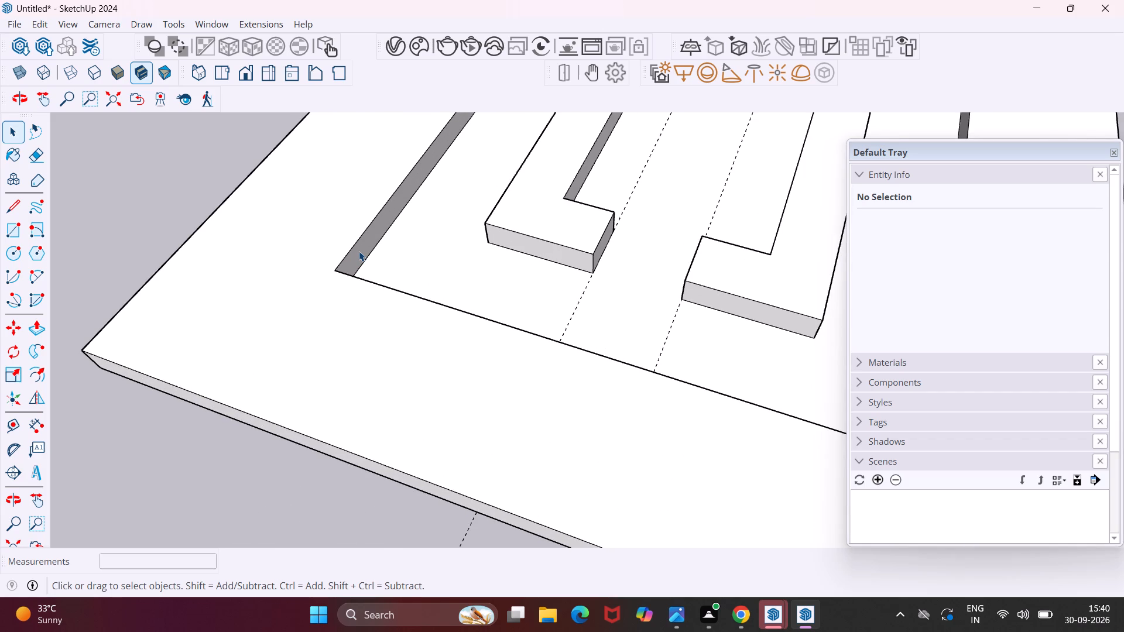
click(354, 249)
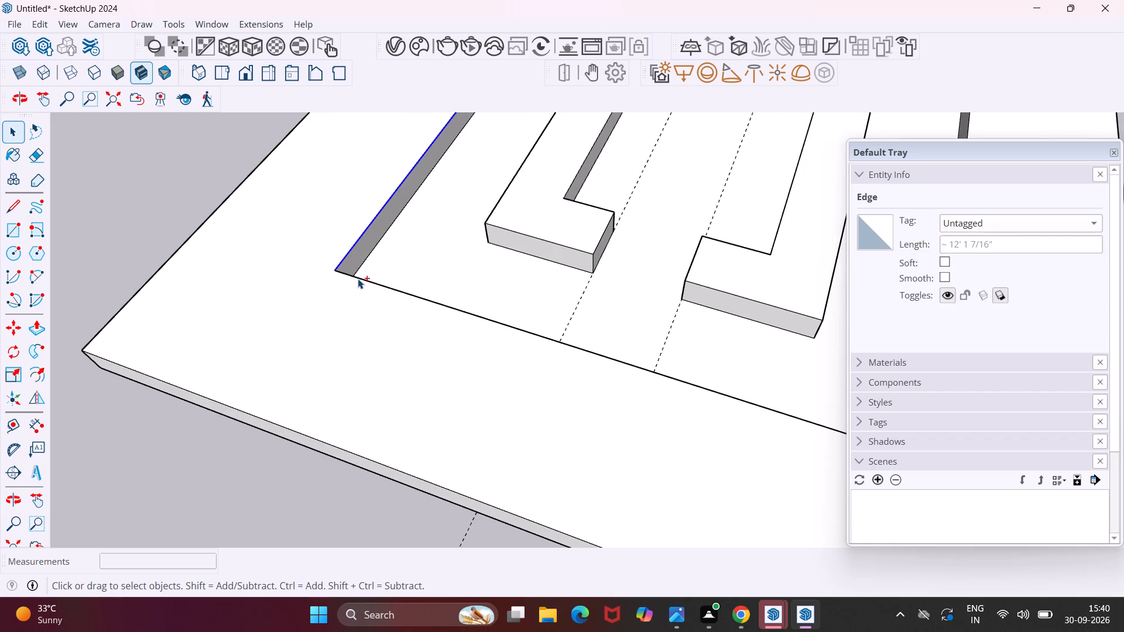
ctrl+click(361, 279)
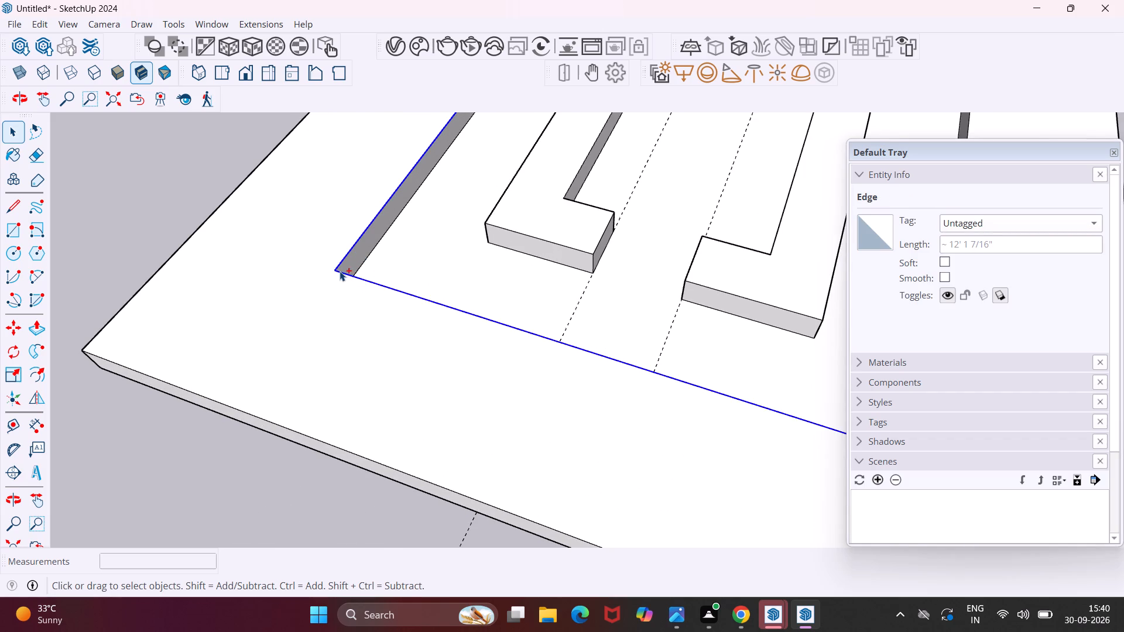
ctrl+scroll(340, 271, down, 6)
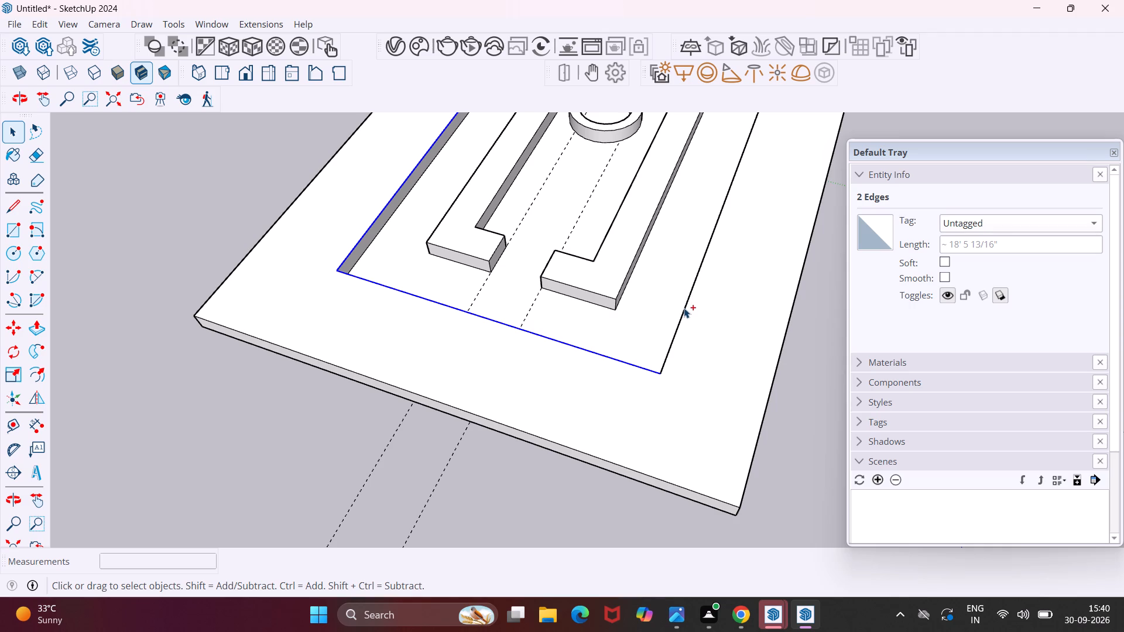
ctrl+click(684, 308)
ctrl+scroll(677, 299, down, 5)
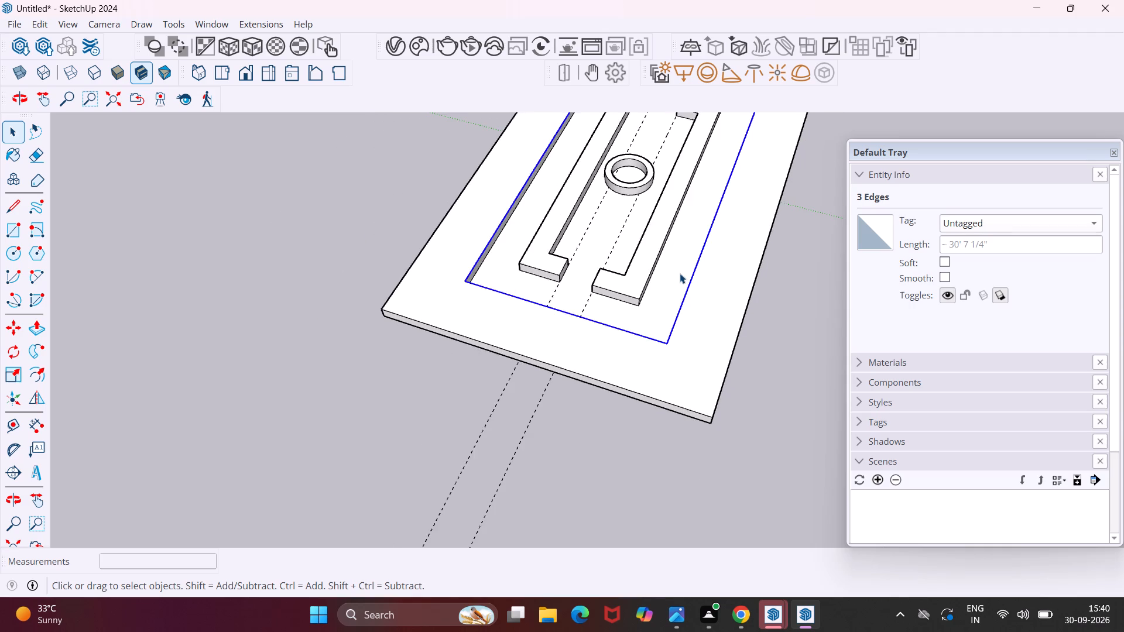
scroll(681, 270, down, 5)
scroll(702, 144, up, 12)
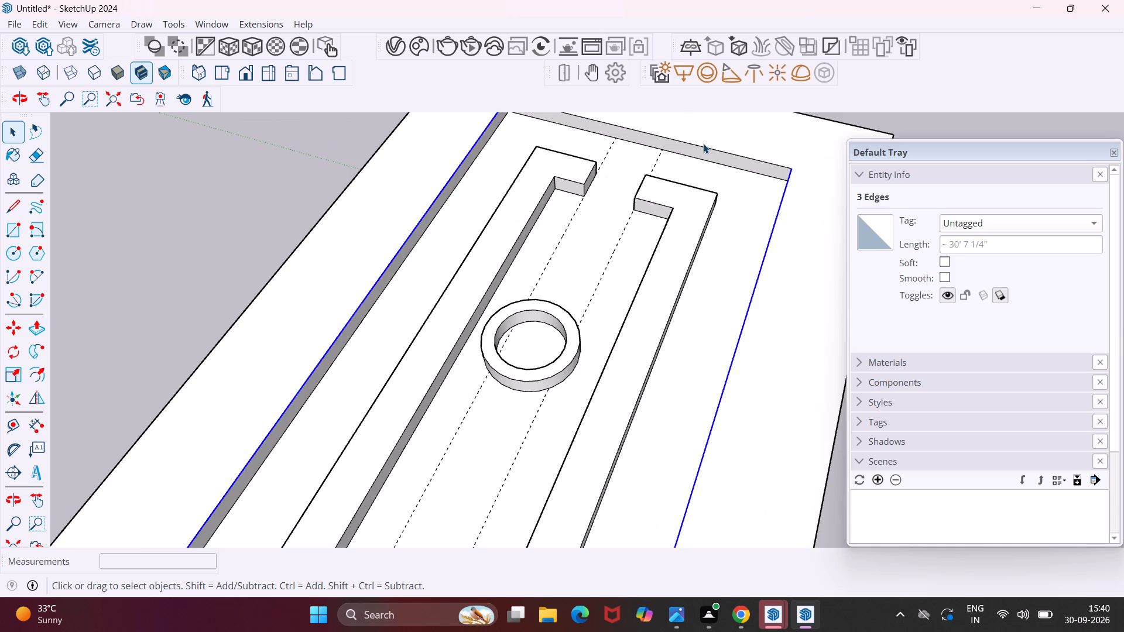
scroll(703, 143, up, 4)
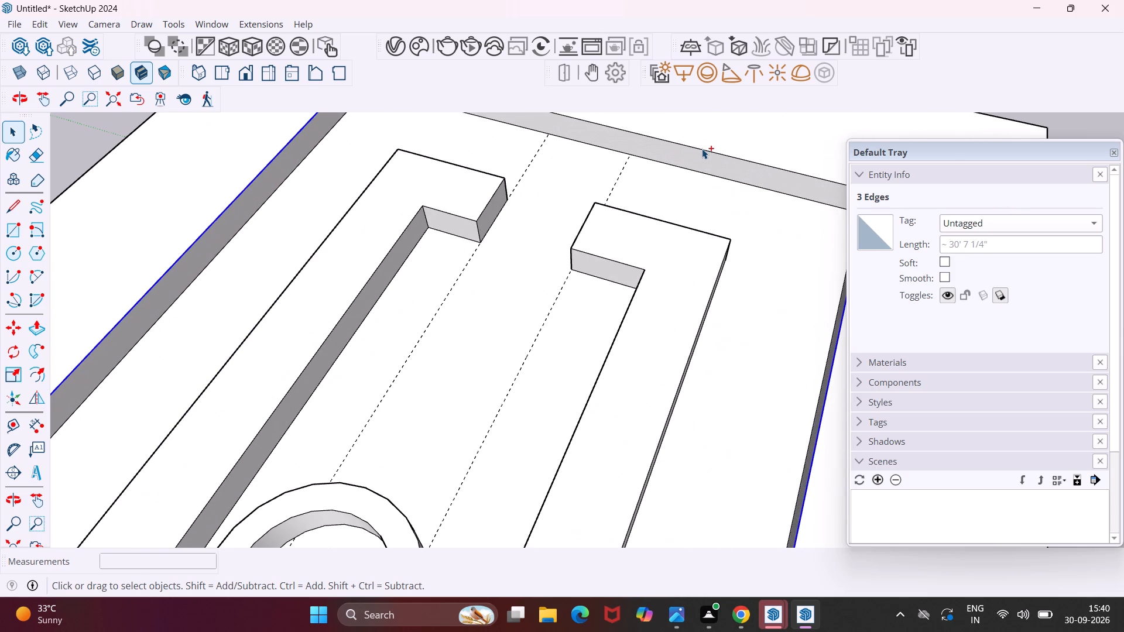
ctrl+click(702, 149)
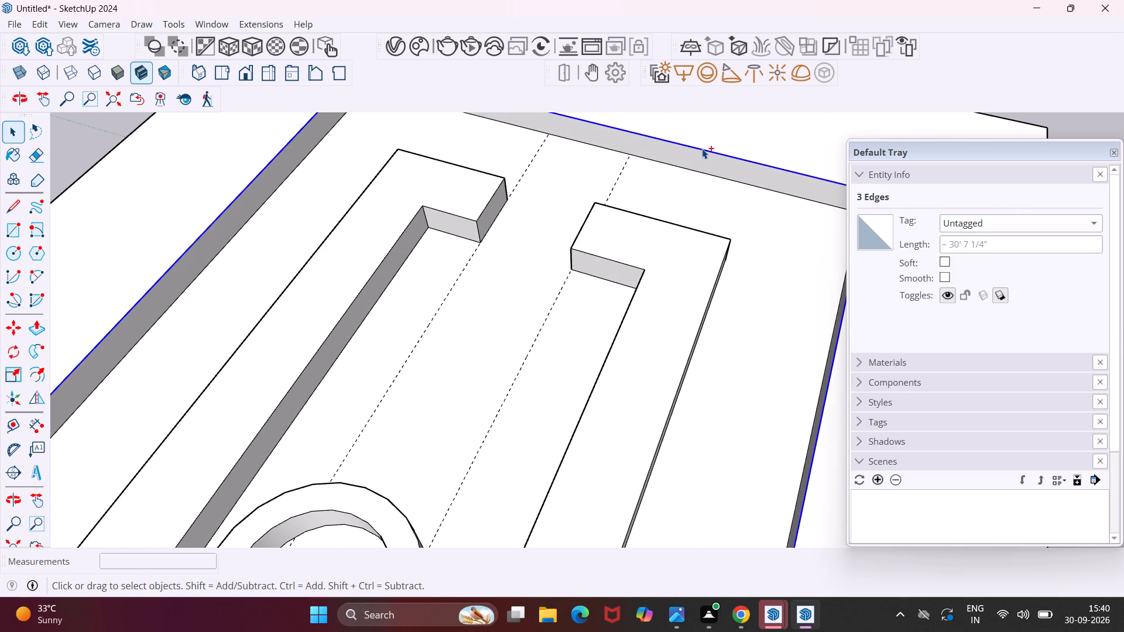
scroll(702, 149, down, 7)
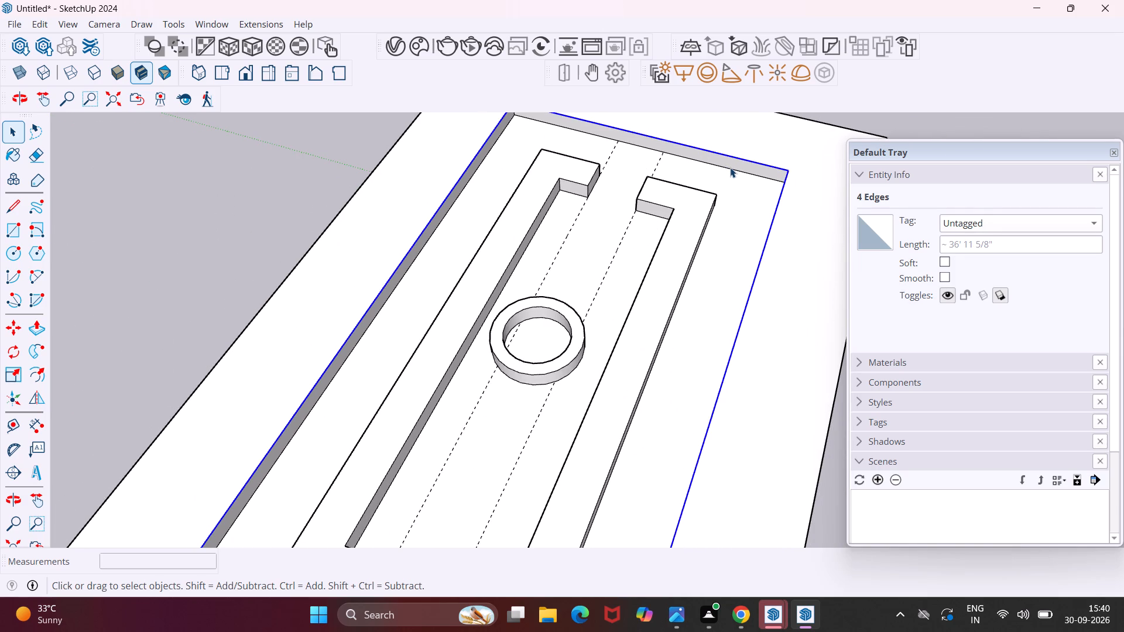
key(m)
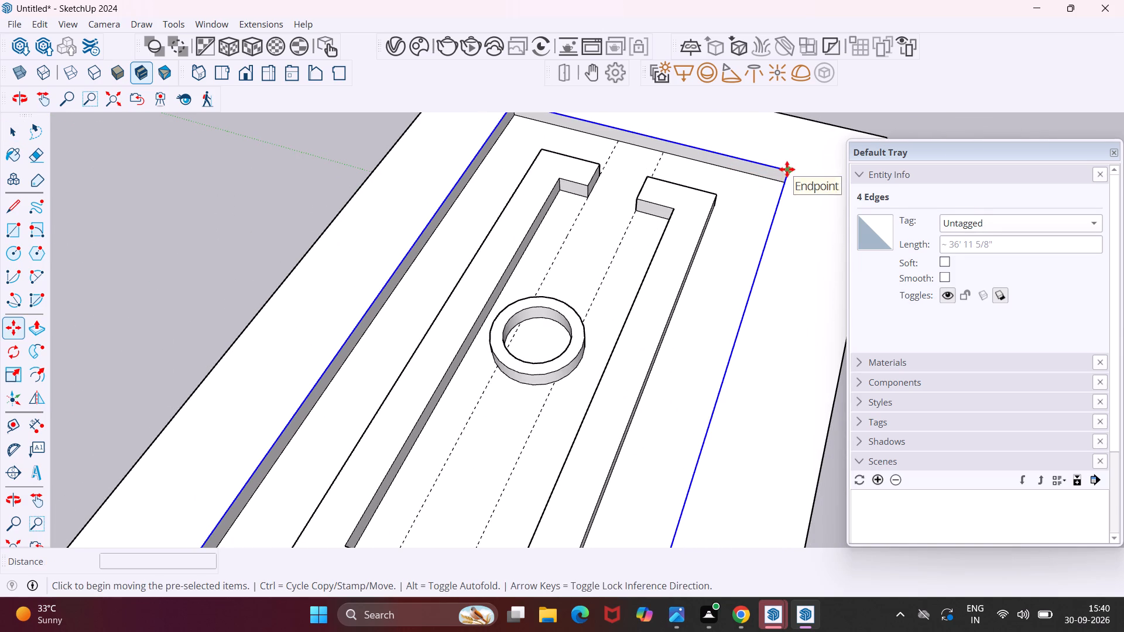
scroll(789, 169, up, 10)
middle_drag(789, 169, 819, 174)
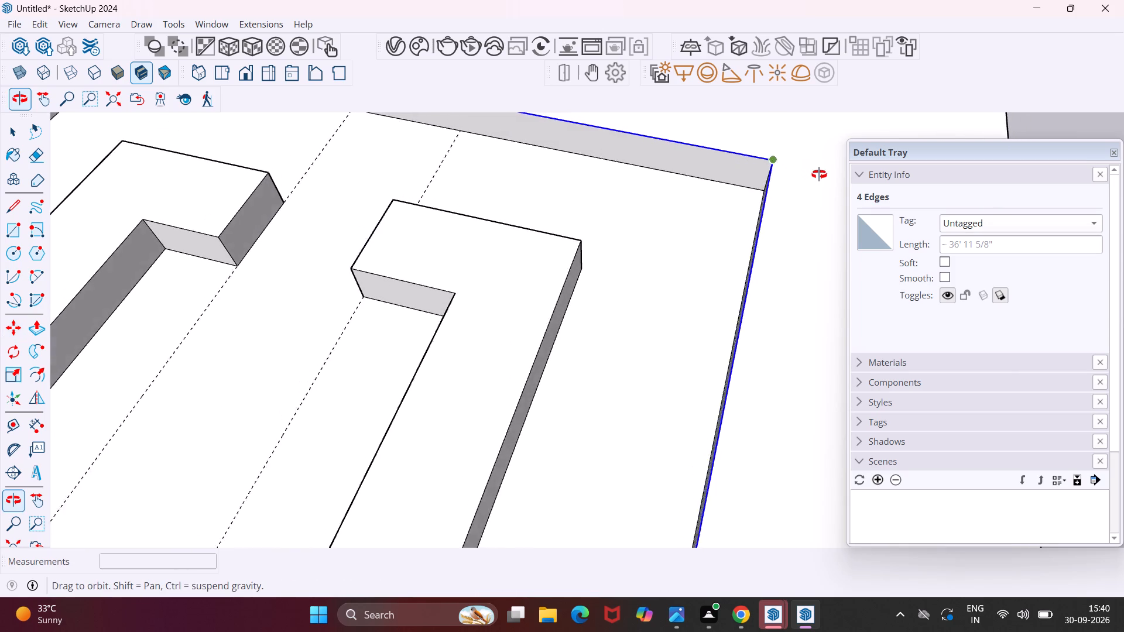
middle_drag(819, 174, 923, 82)
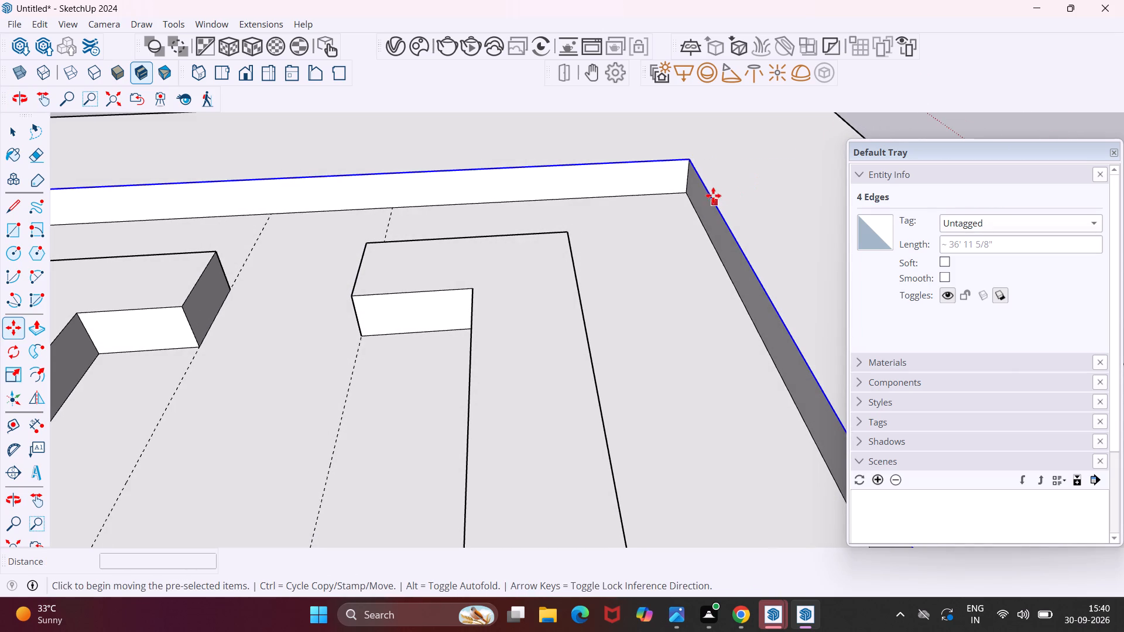
click(690, 160)
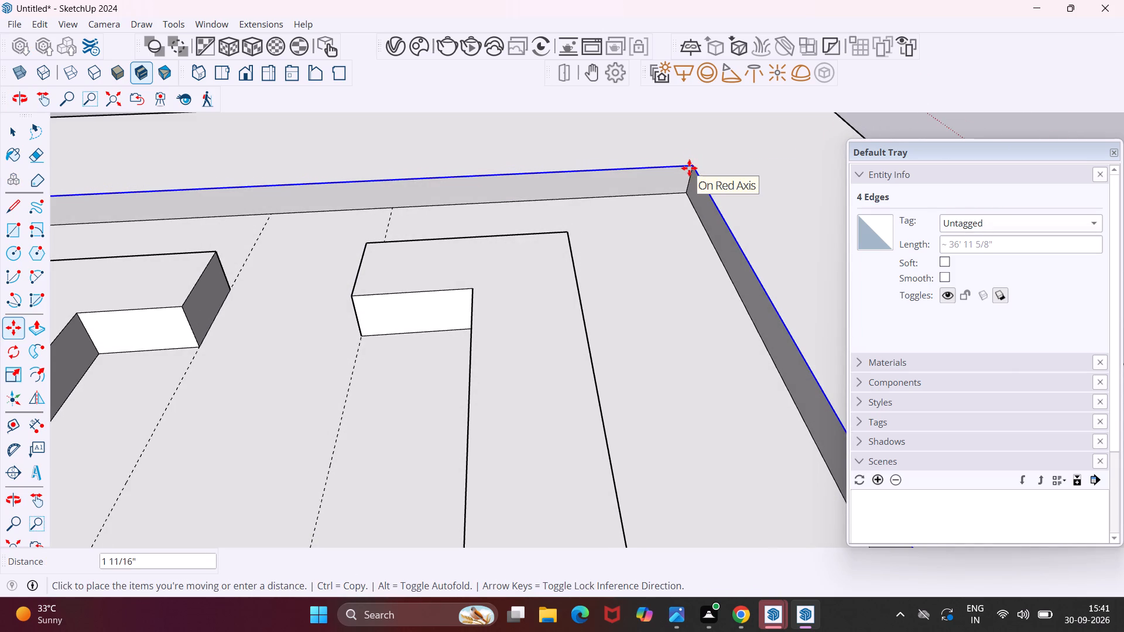
scroll(690, 176, up, 11)
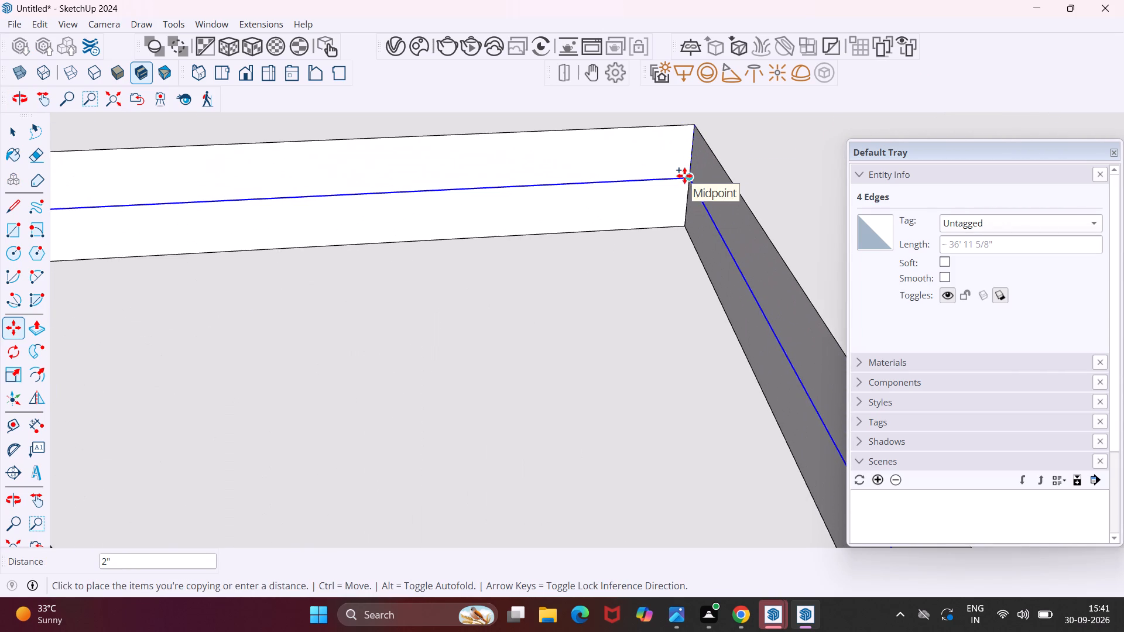
scroll(684, 176, up, 6)
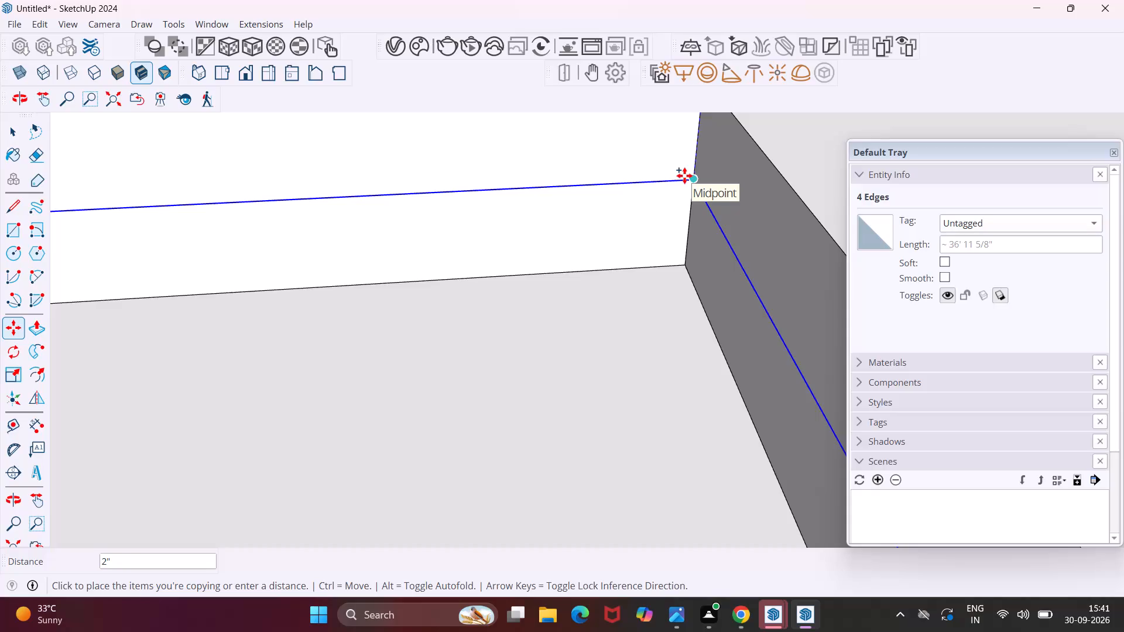
key(2)
key(shift+quotedbl)
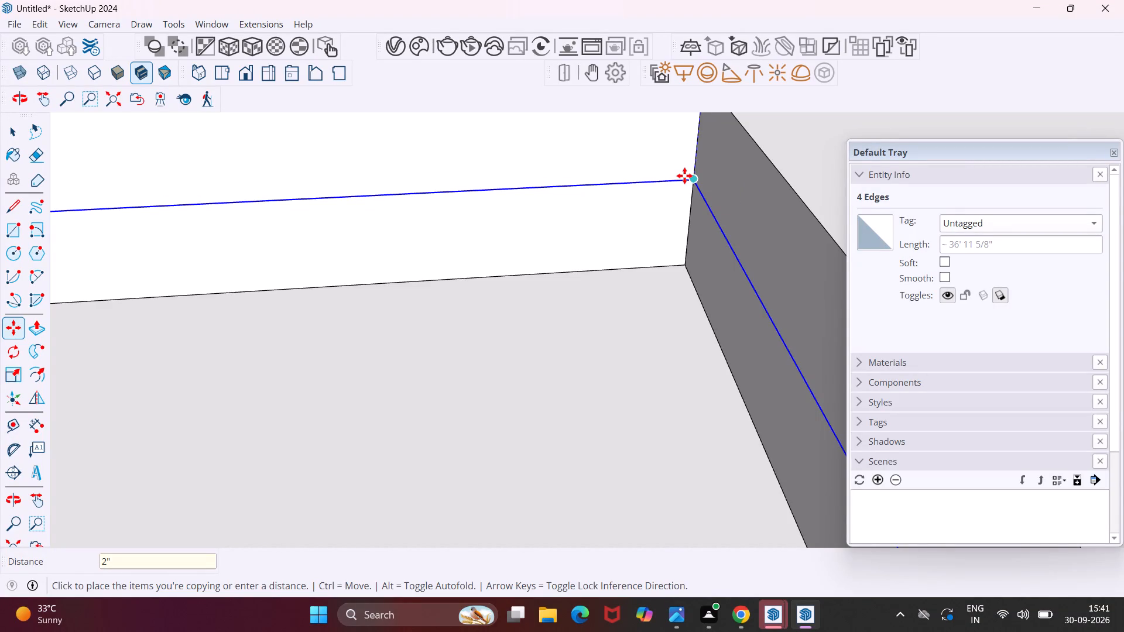
key(Return)
key(Escape)
key(space)
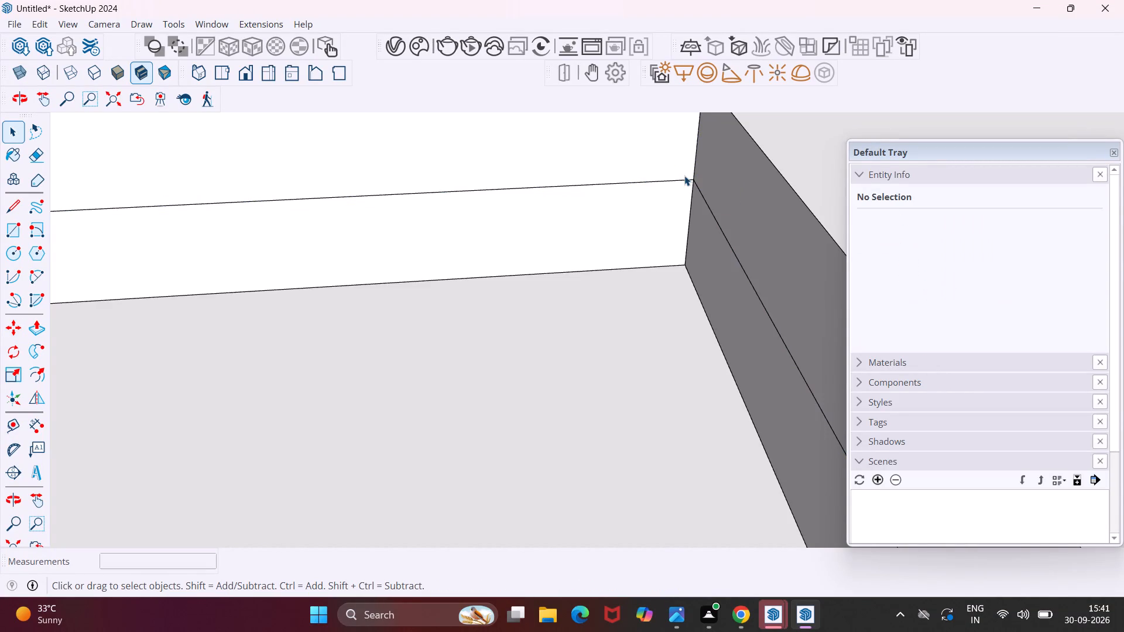
Group the four lower strip faces running around the recess's side walls.
scroll(623, 208, down, 17)
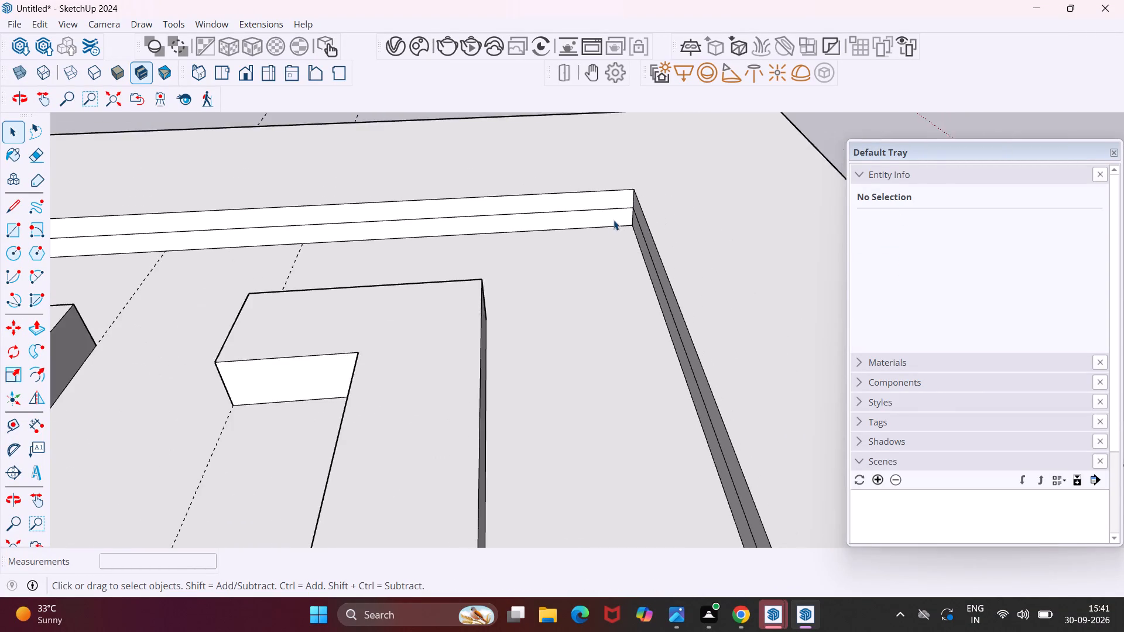
scroll(612, 220, down, 4)
click(579, 221)
scroll(577, 221, down, 2)
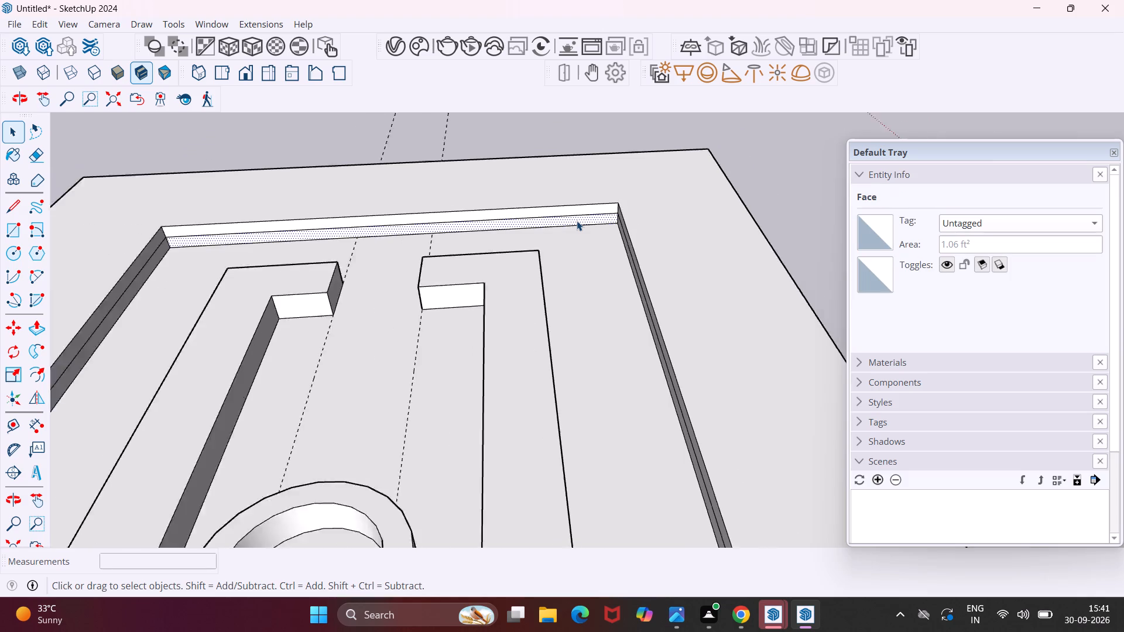
scroll(577, 221, down, 3)
ctrl+scroll(239, 311, up, 5)
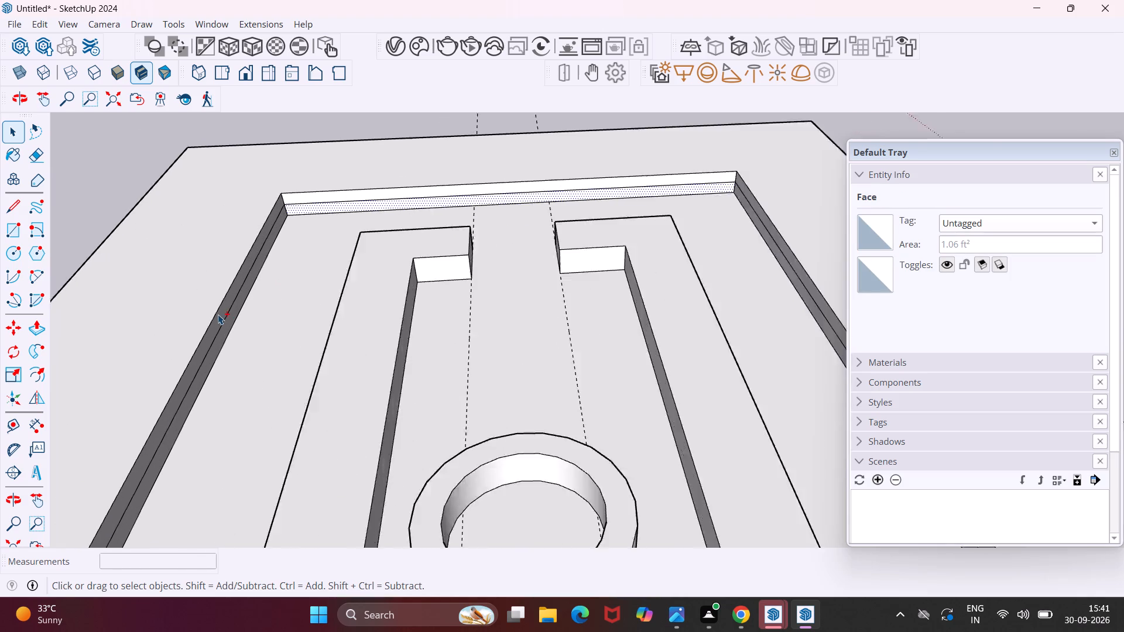
ctrl+scroll(218, 314, up, 10)
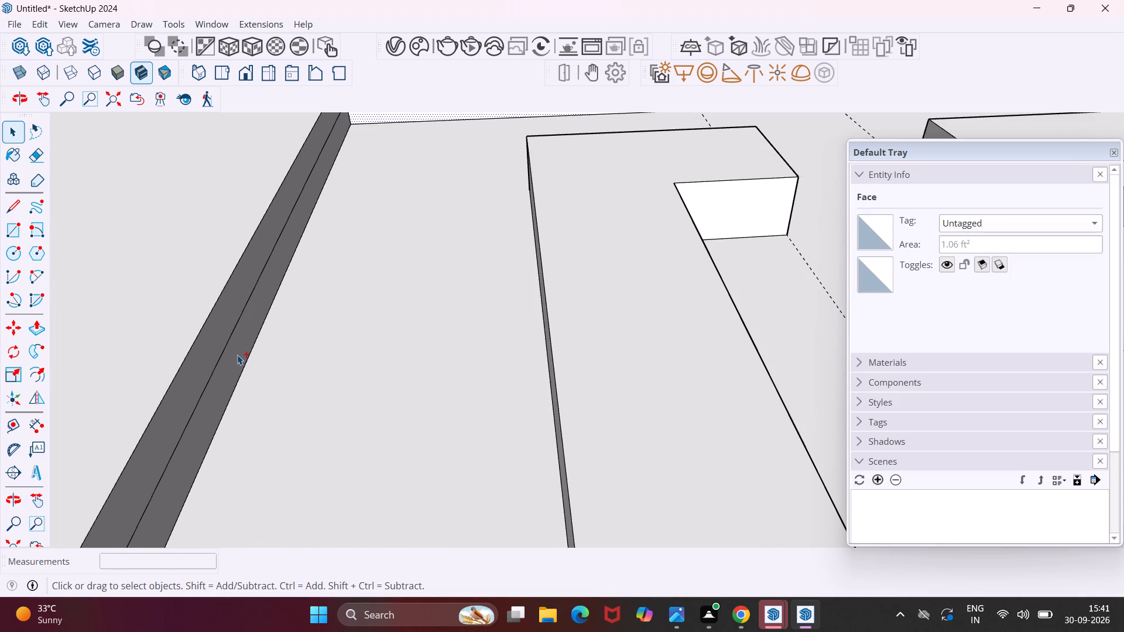
ctrl+click(237, 355)
ctrl+scroll(229, 351, down, 17)
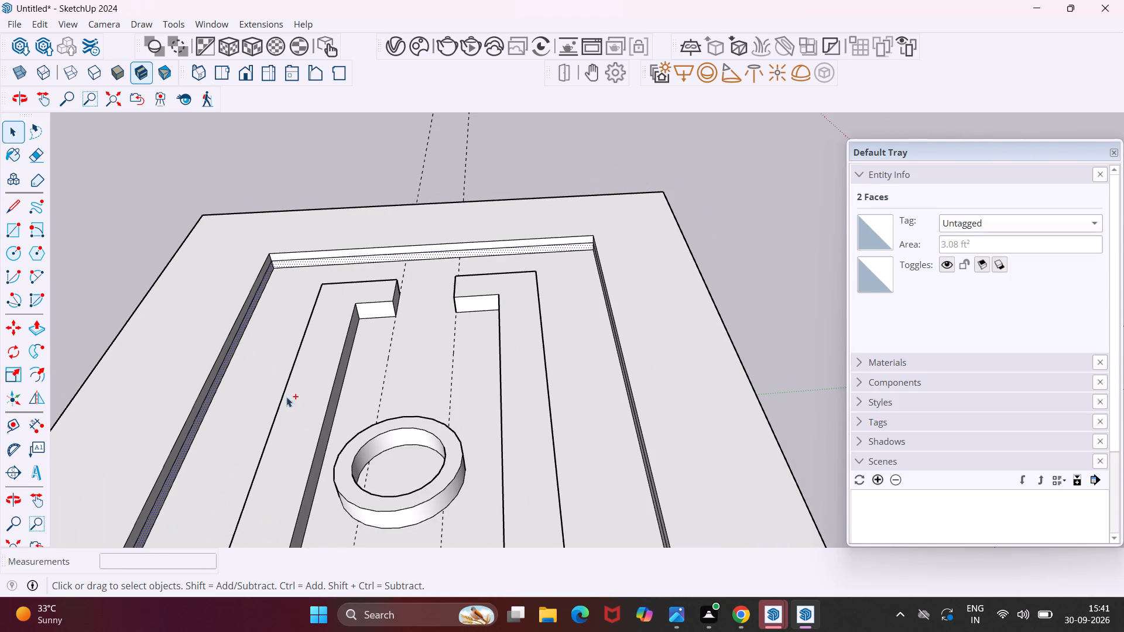
ctrl+middle_drag(517, 387, 637, 386)
ctrl+middle_drag(637, 386, 651, 386)
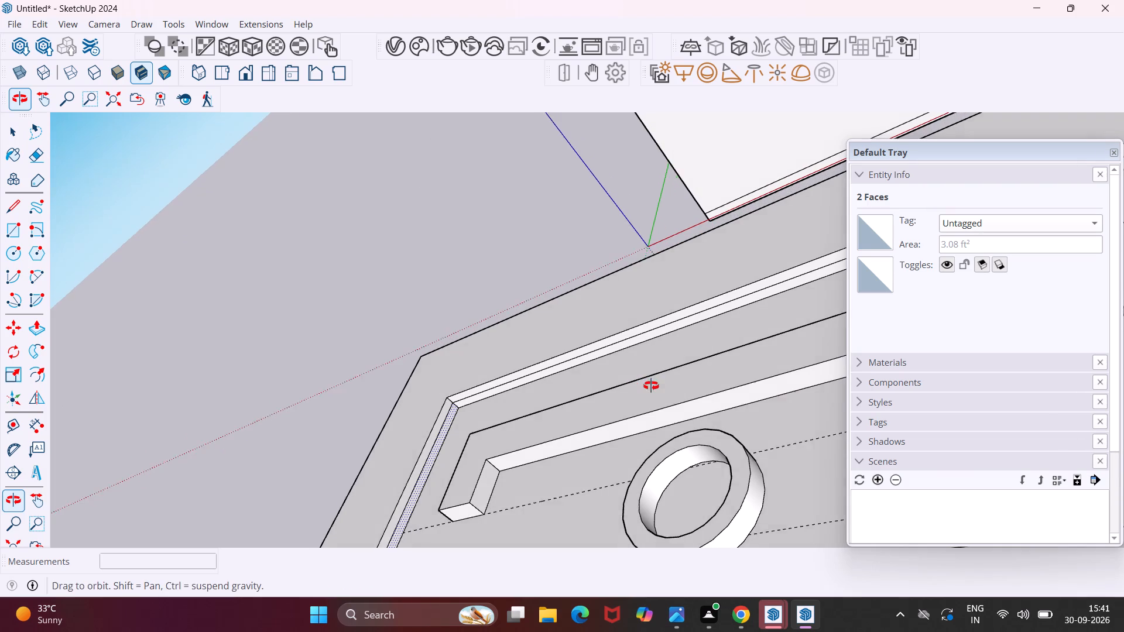
ctrl+middle_drag(651, 386, 696, 367)
ctrl+scroll(659, 345, up, 9)
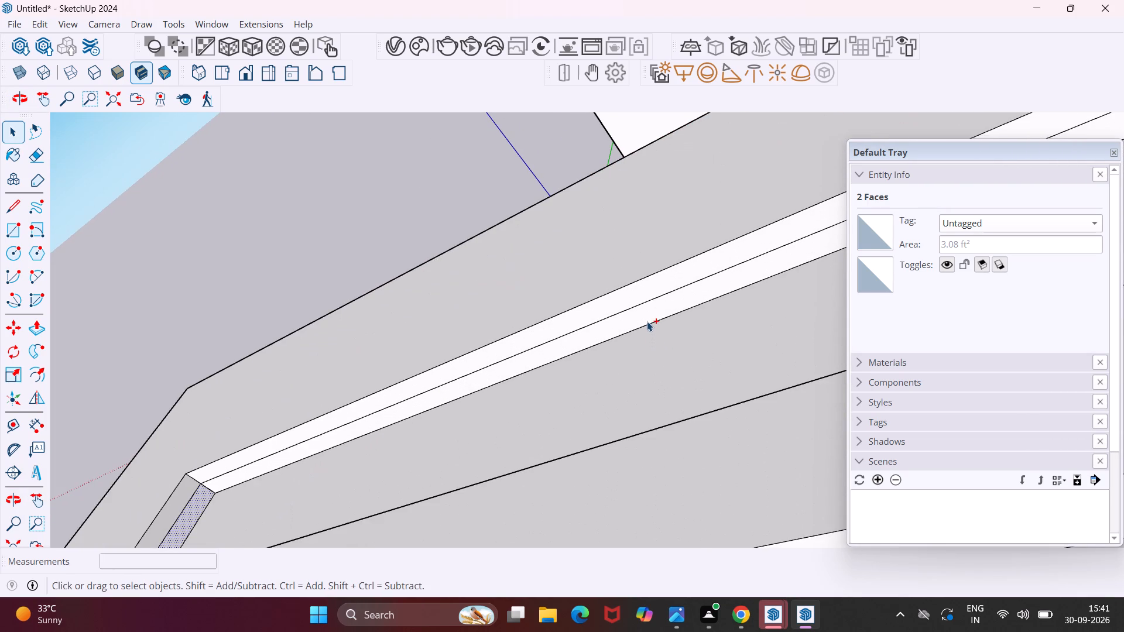
ctrl+click(647, 317)
ctrl+scroll(602, 324, down, 6)
ctrl+scroll(553, 334, down, 6)
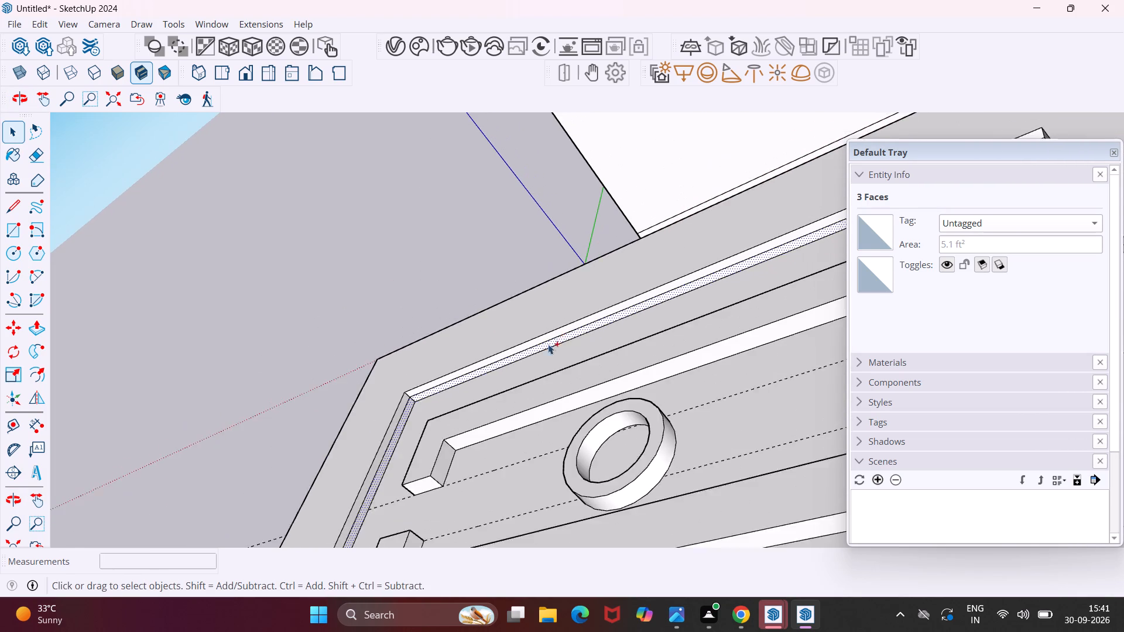
ctrl+middle_drag(490, 389, 930, 338)
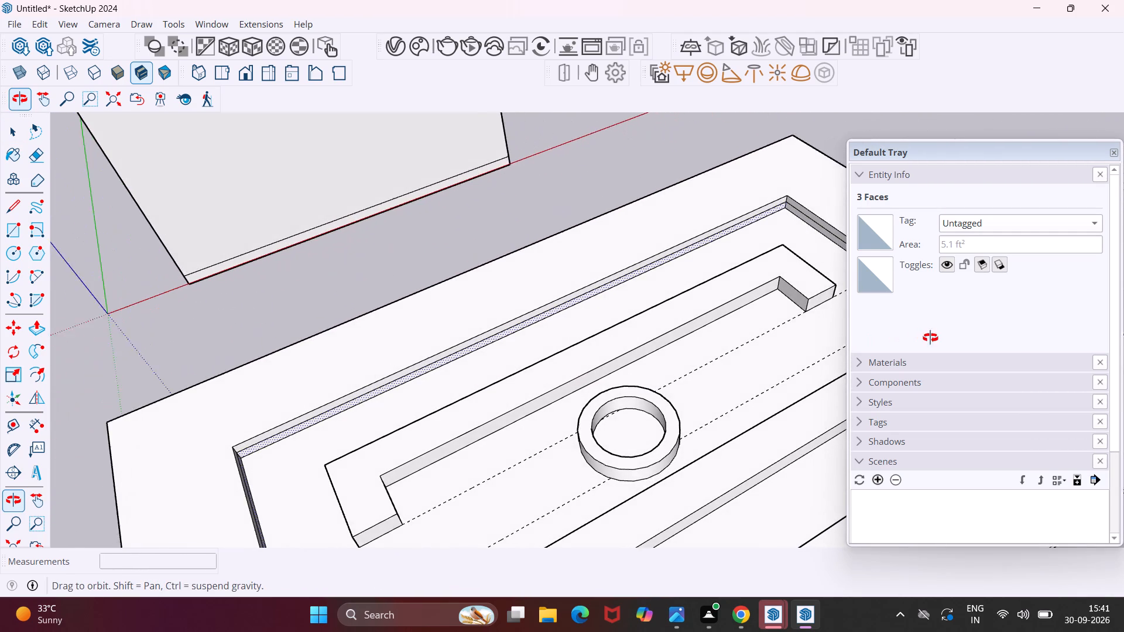
ctrl+middle_drag(930, 338, 931, 338)
ctrl+scroll(791, 240, up, 10)
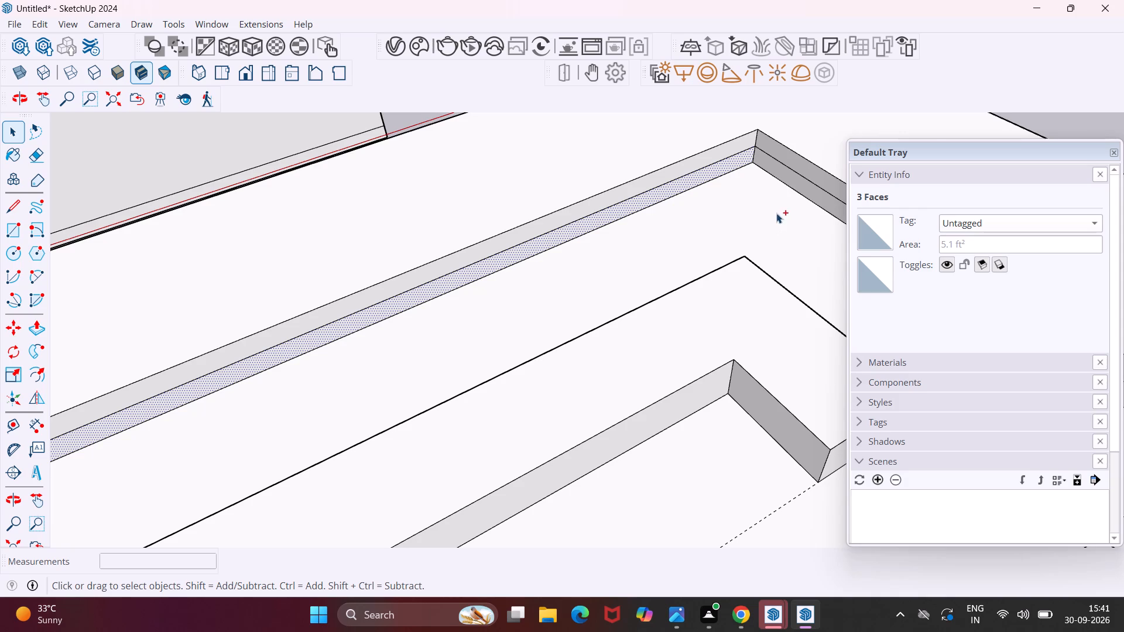
ctrl+click(794, 183)
scroll(783, 172, down, 2)
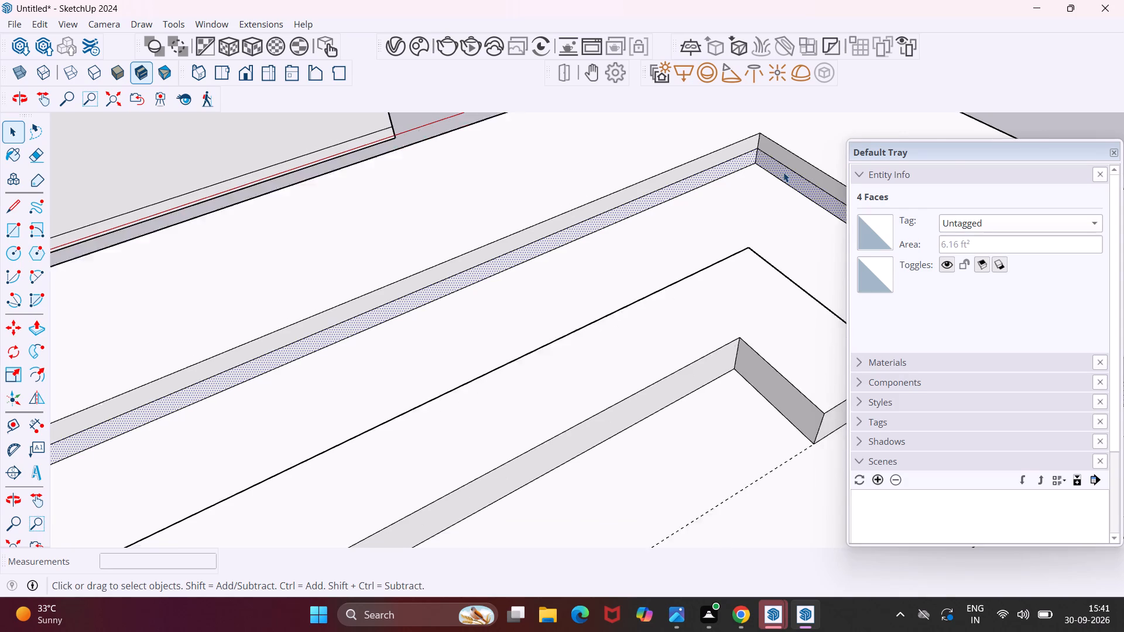
scroll(783, 172, down, 2)
right_click(772, 167)
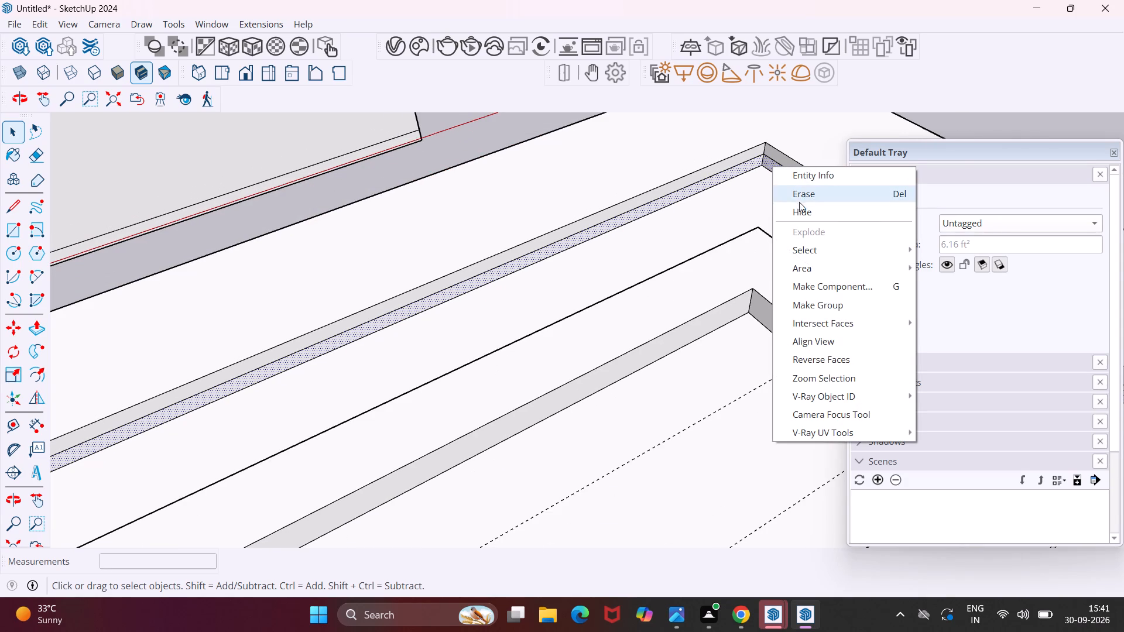
click(822, 304)
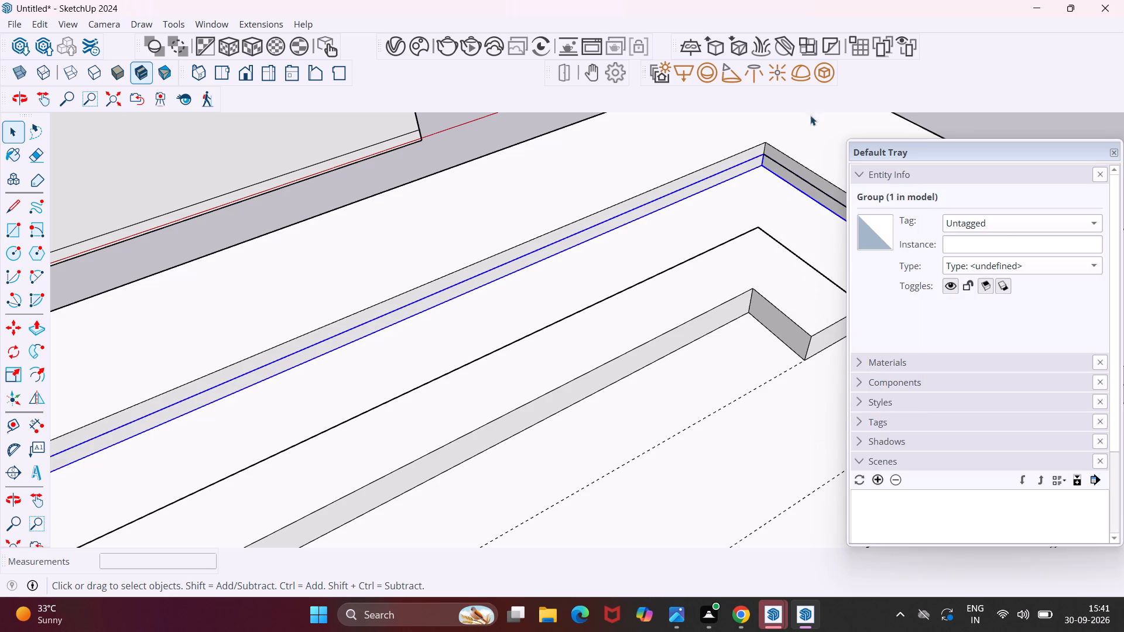
Convert the grouped recess strip into a V-Ray Mesh Light.
click(828, 78)
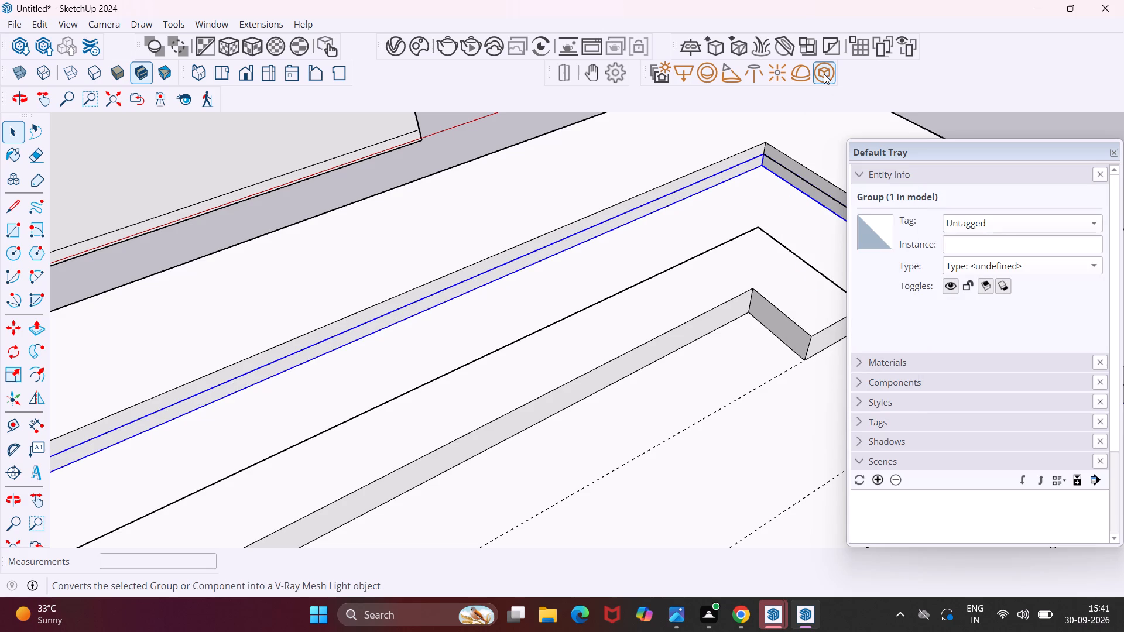
click(824, 74)
scroll(711, 182, down, 6)
scroll(646, 180, down, 5)
scroll(489, 198, down, 6)
scroll(322, 218, down, 5)
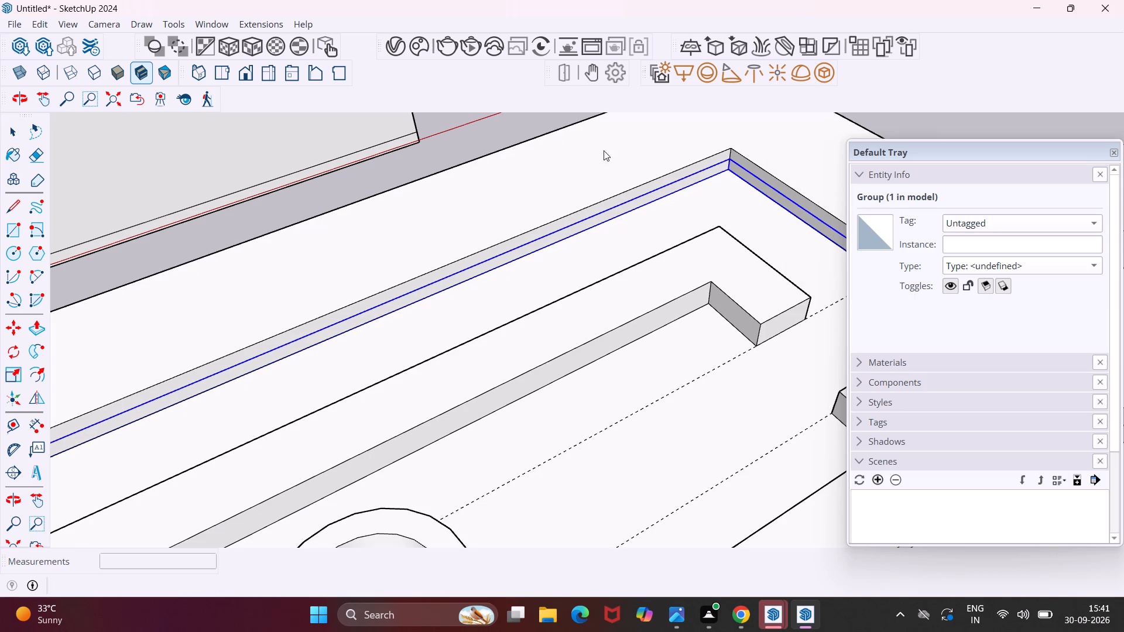
Convert the grouped strip around the ceiling recess into a V-Ray Mesh Light.
click(817, 73)
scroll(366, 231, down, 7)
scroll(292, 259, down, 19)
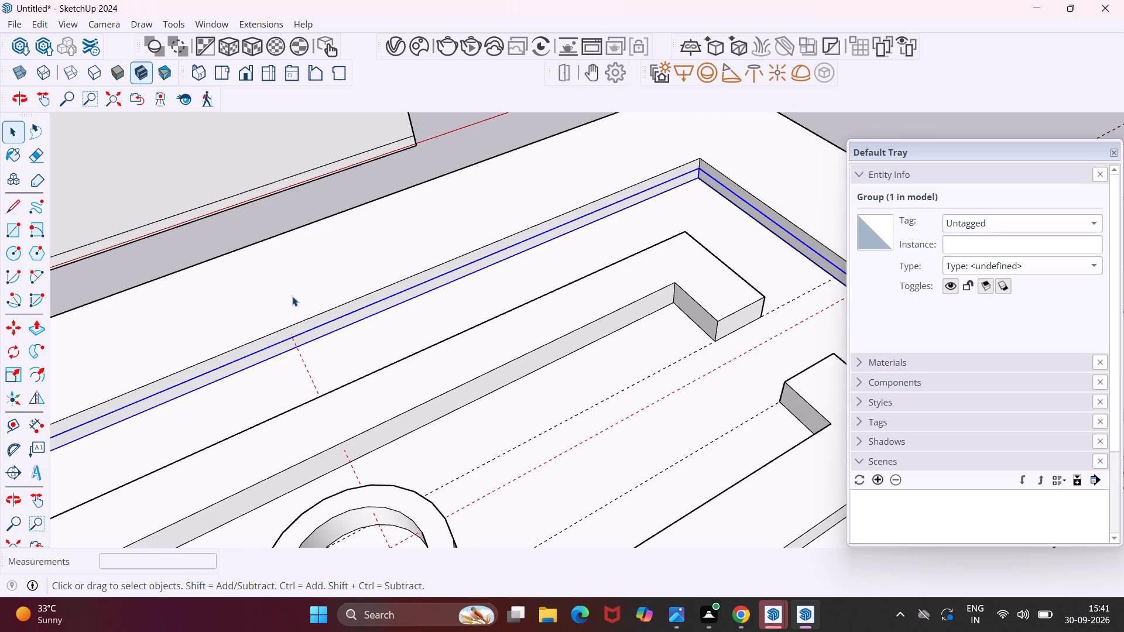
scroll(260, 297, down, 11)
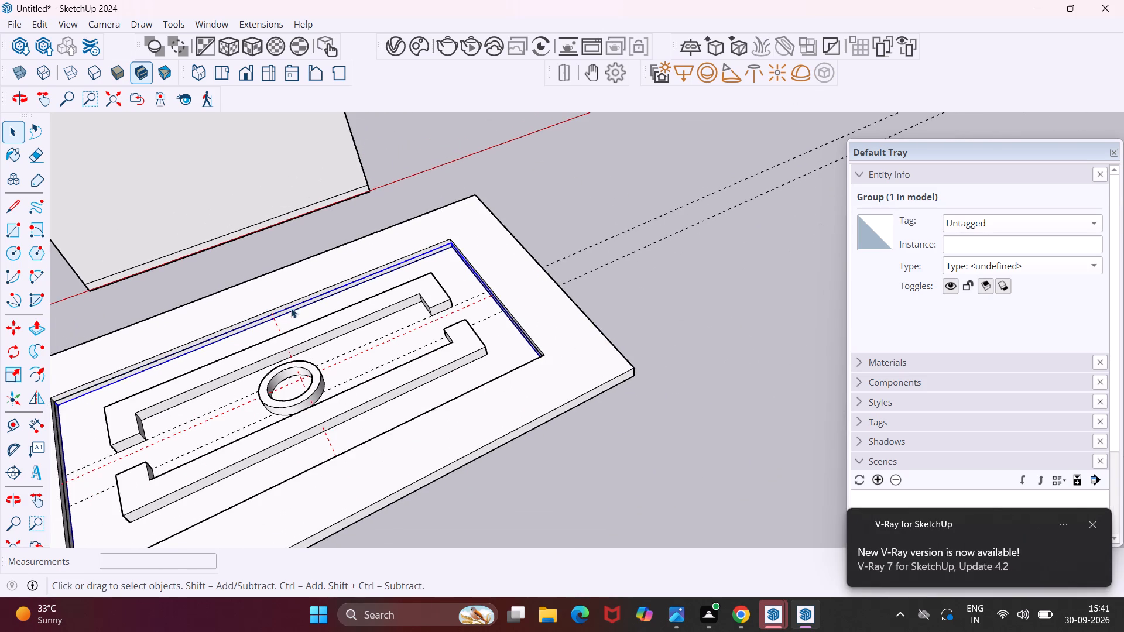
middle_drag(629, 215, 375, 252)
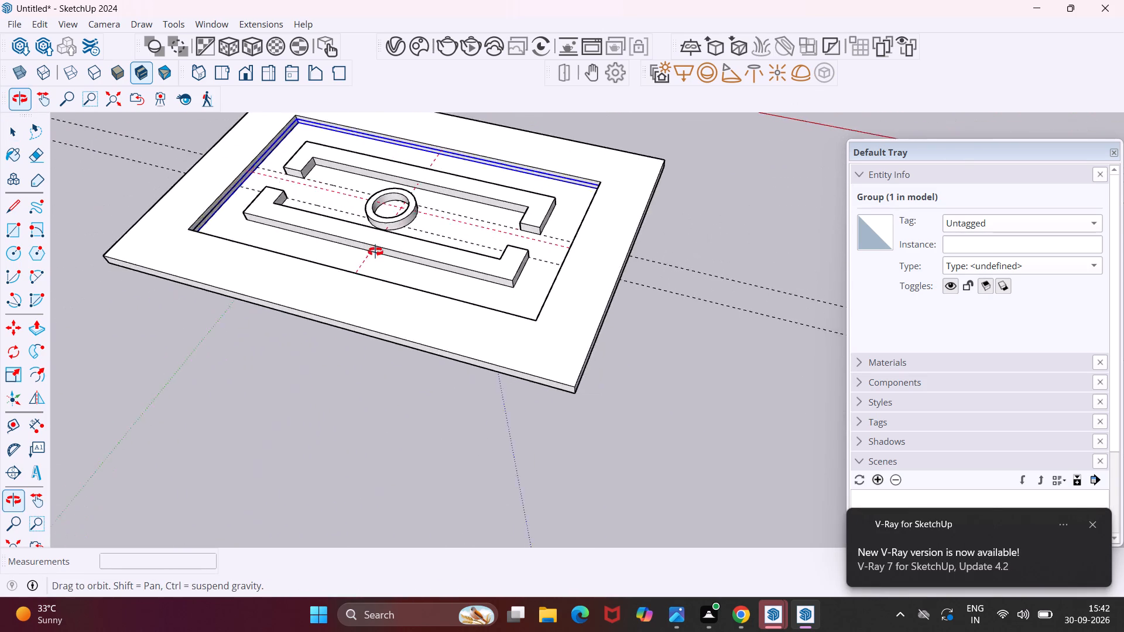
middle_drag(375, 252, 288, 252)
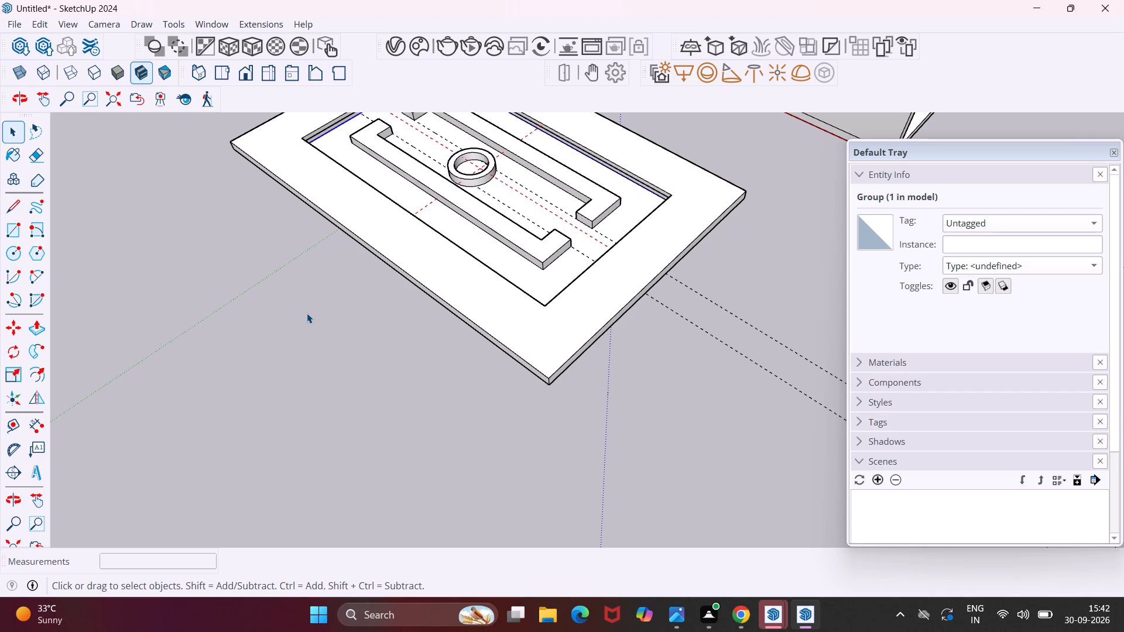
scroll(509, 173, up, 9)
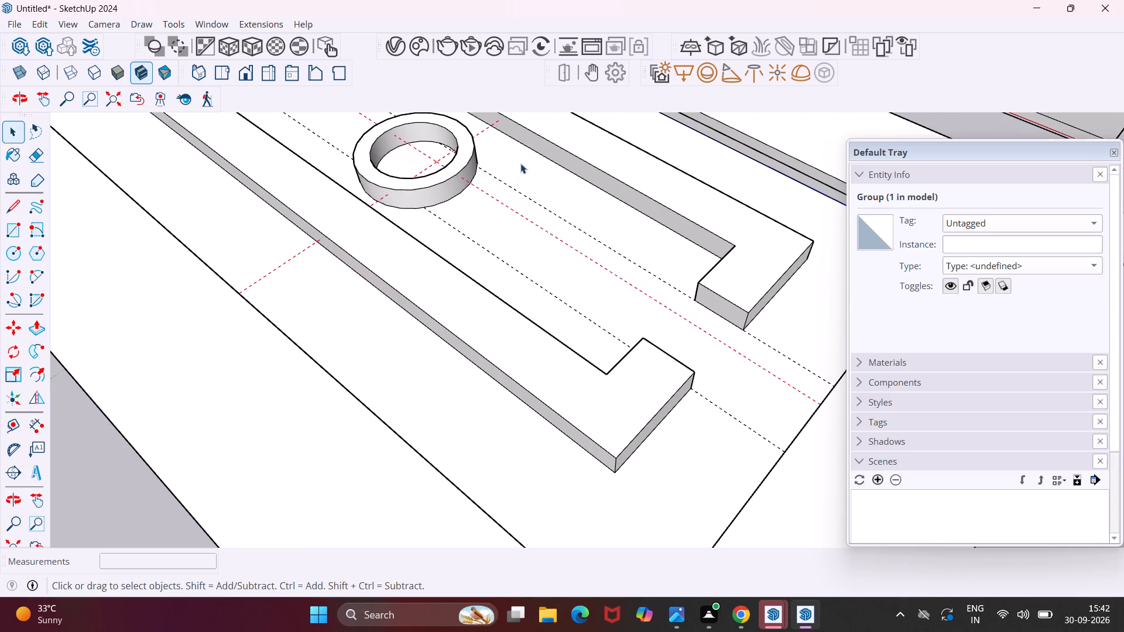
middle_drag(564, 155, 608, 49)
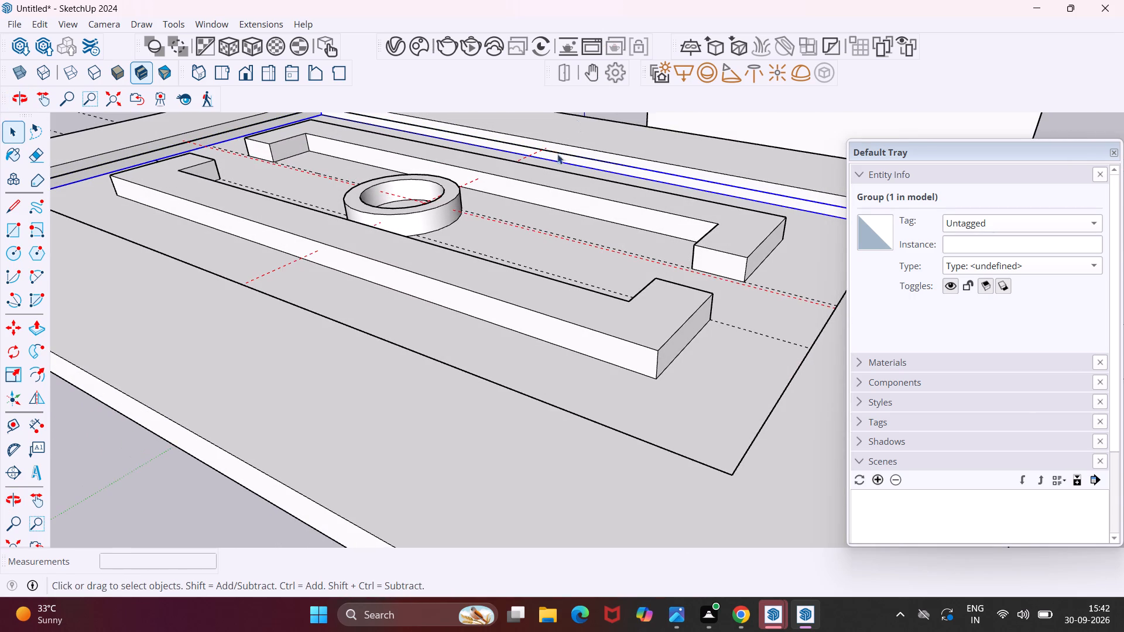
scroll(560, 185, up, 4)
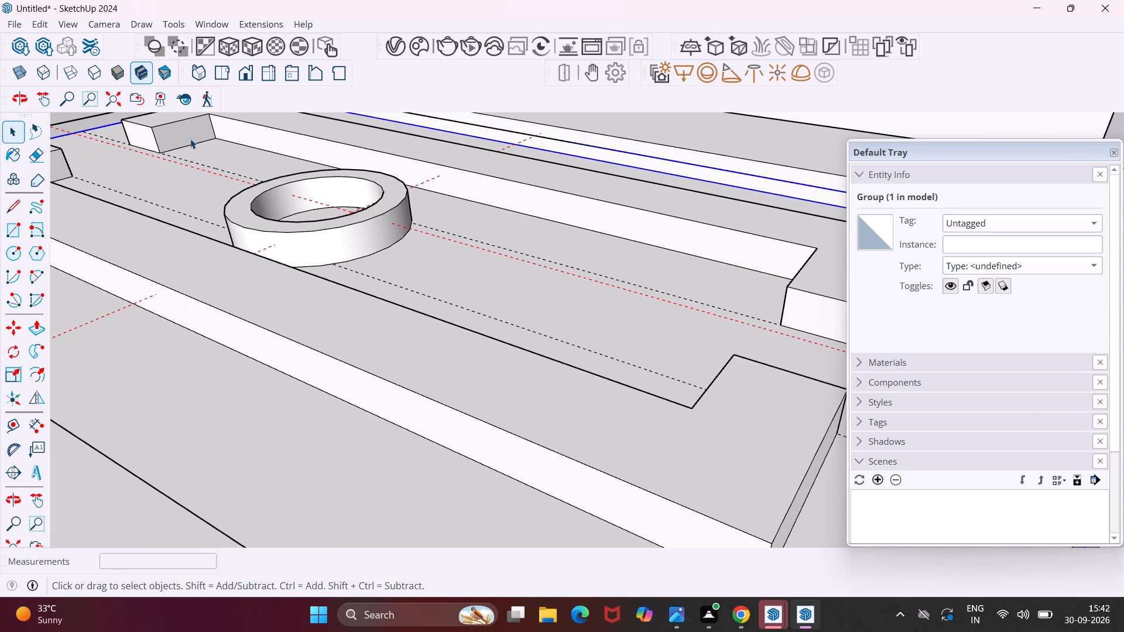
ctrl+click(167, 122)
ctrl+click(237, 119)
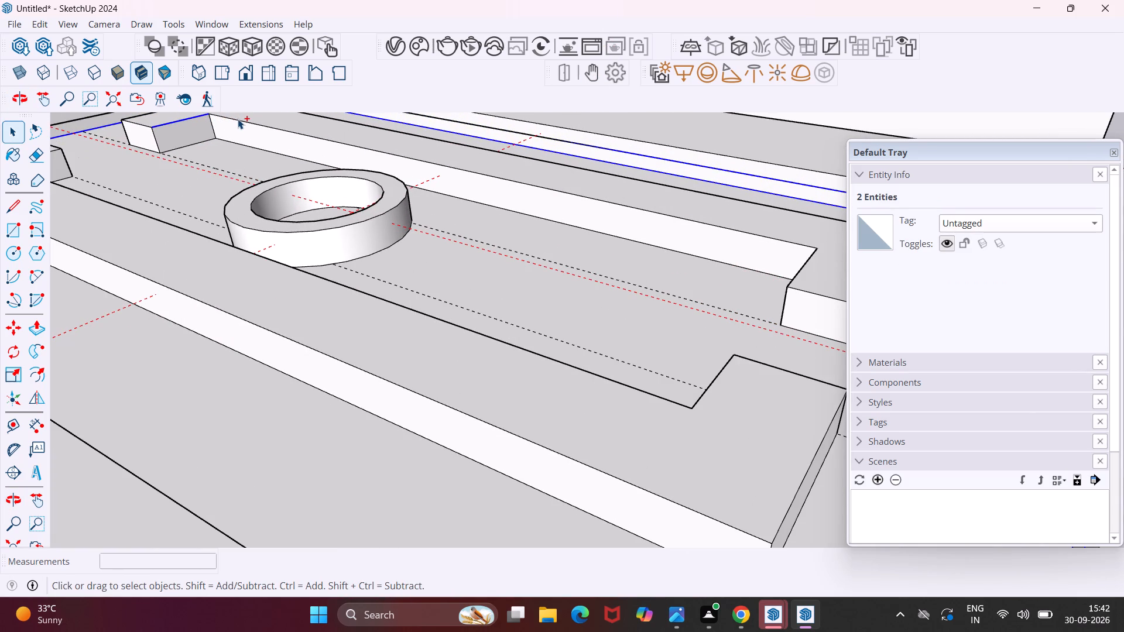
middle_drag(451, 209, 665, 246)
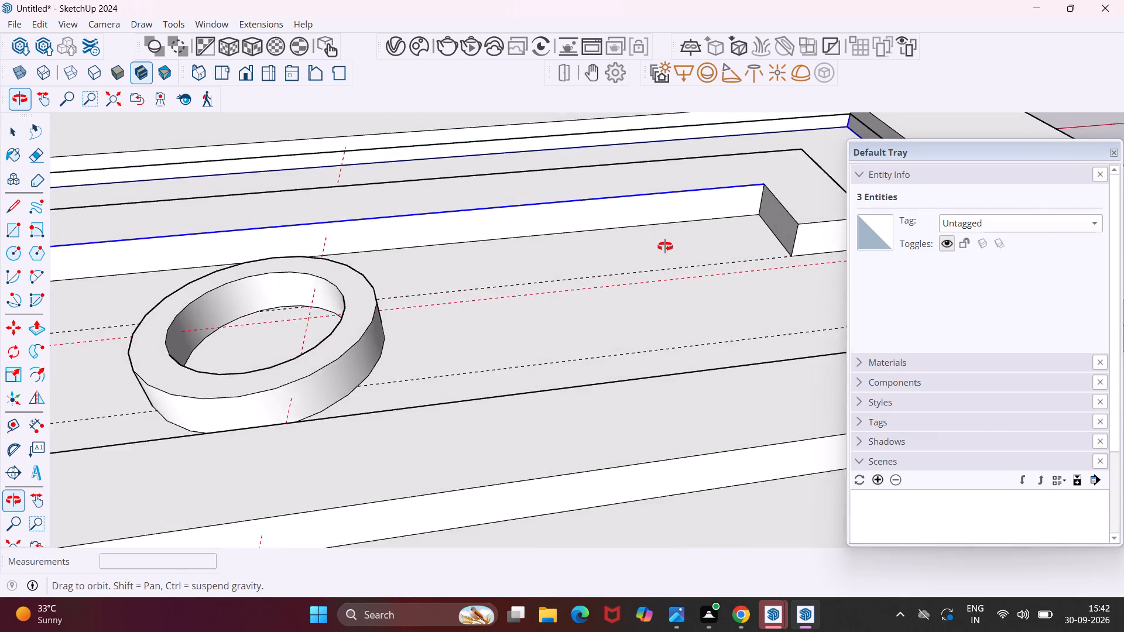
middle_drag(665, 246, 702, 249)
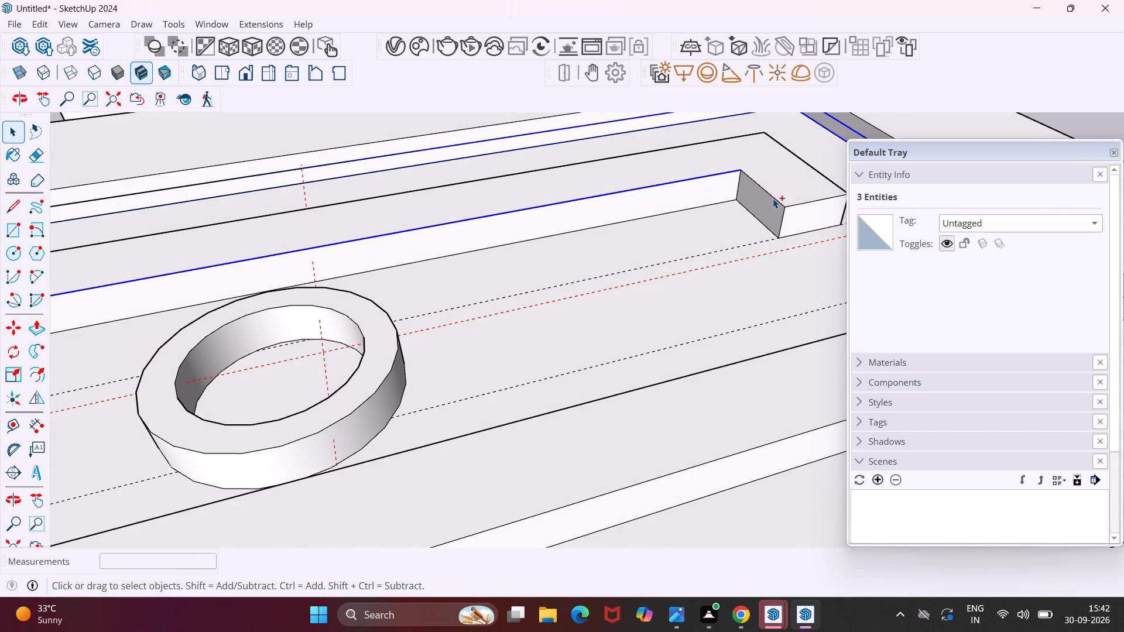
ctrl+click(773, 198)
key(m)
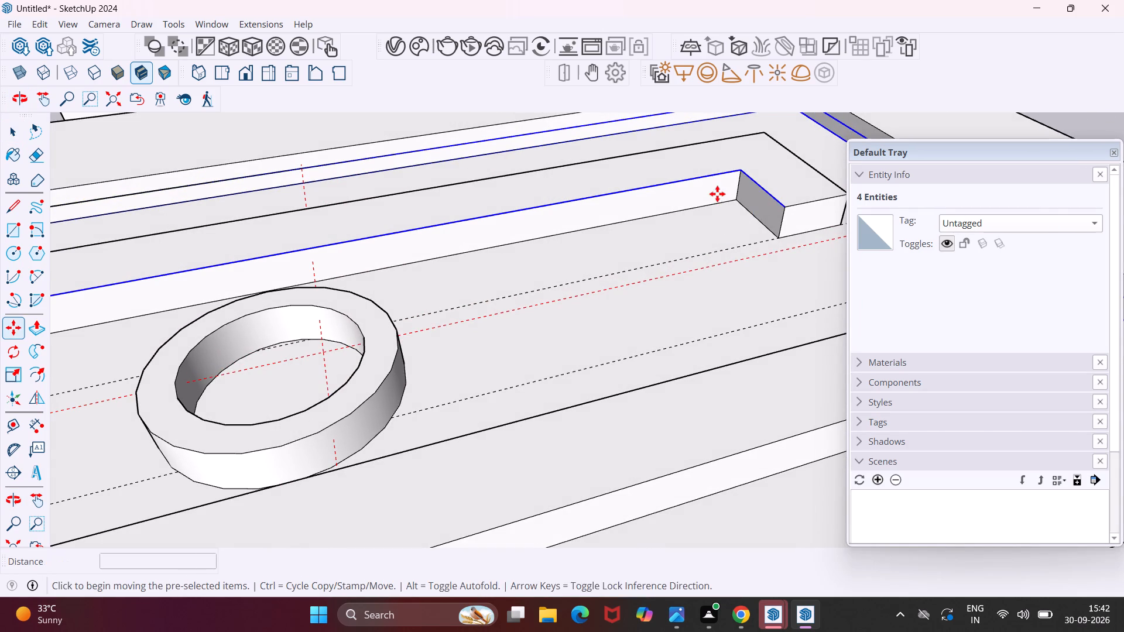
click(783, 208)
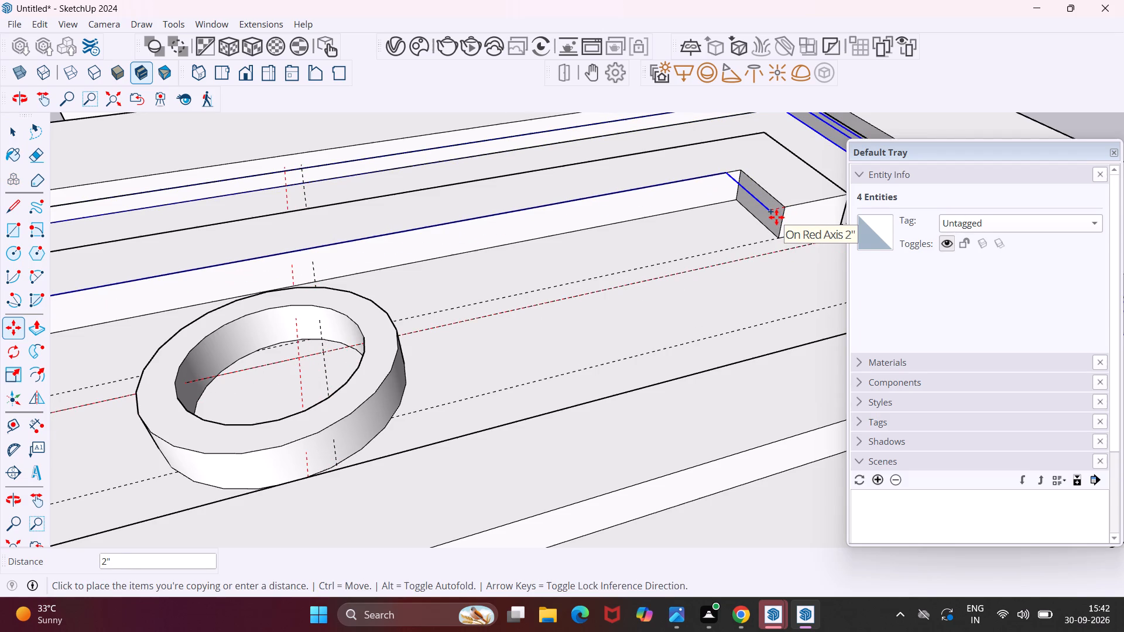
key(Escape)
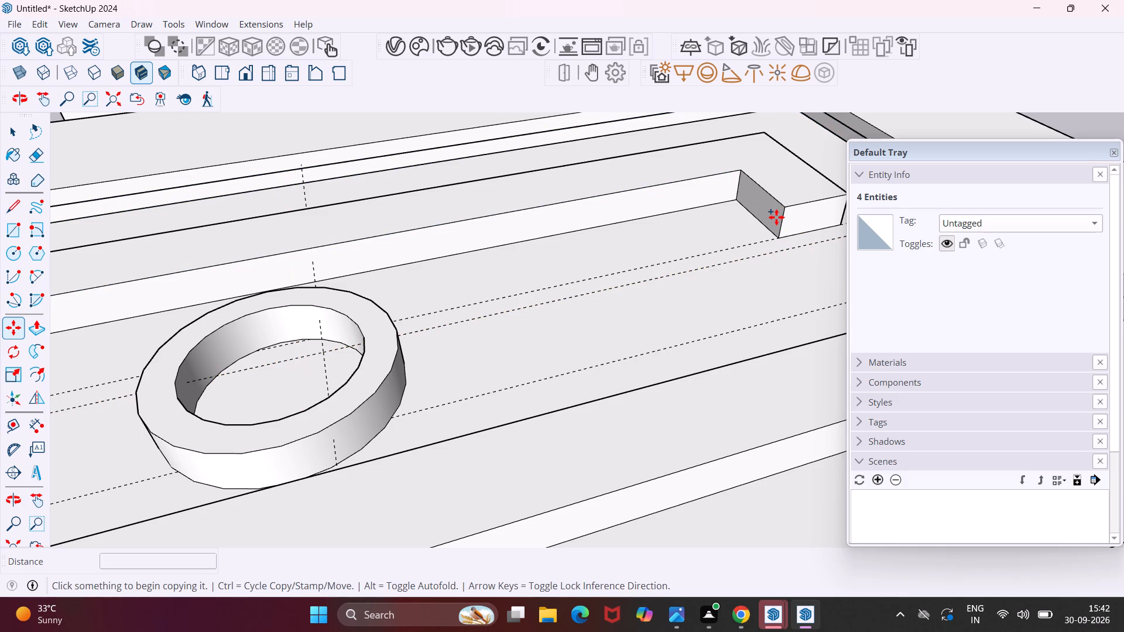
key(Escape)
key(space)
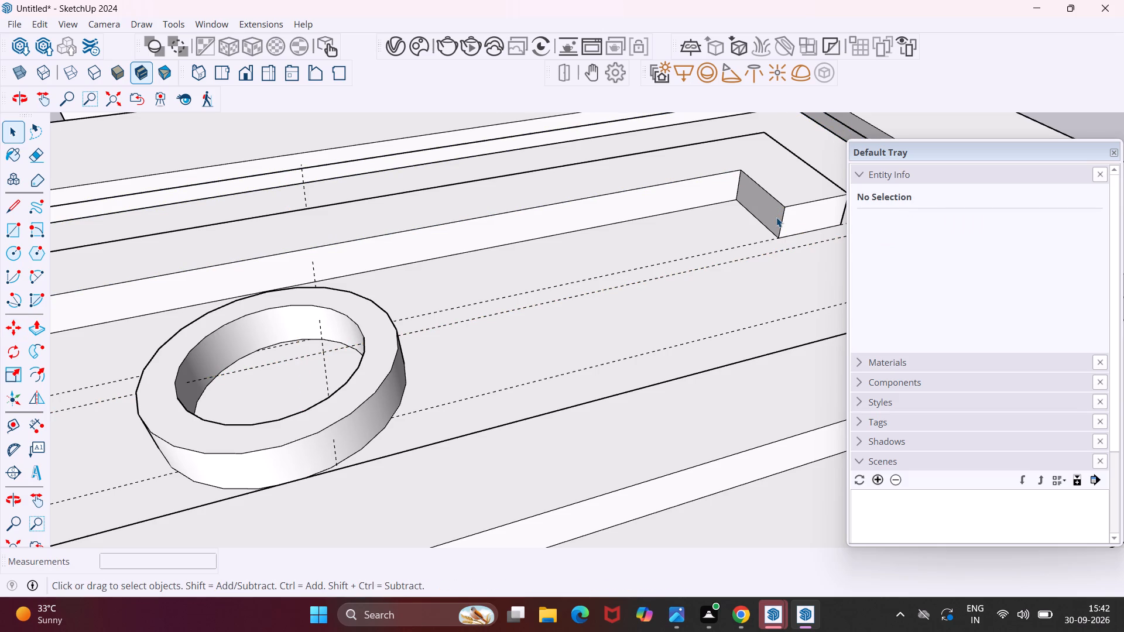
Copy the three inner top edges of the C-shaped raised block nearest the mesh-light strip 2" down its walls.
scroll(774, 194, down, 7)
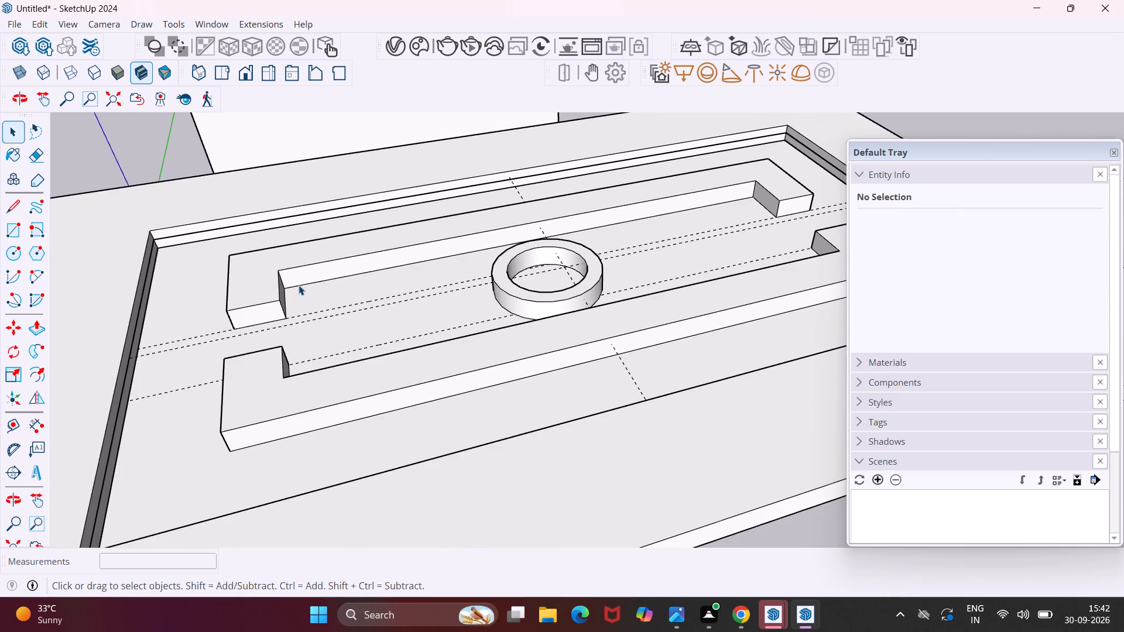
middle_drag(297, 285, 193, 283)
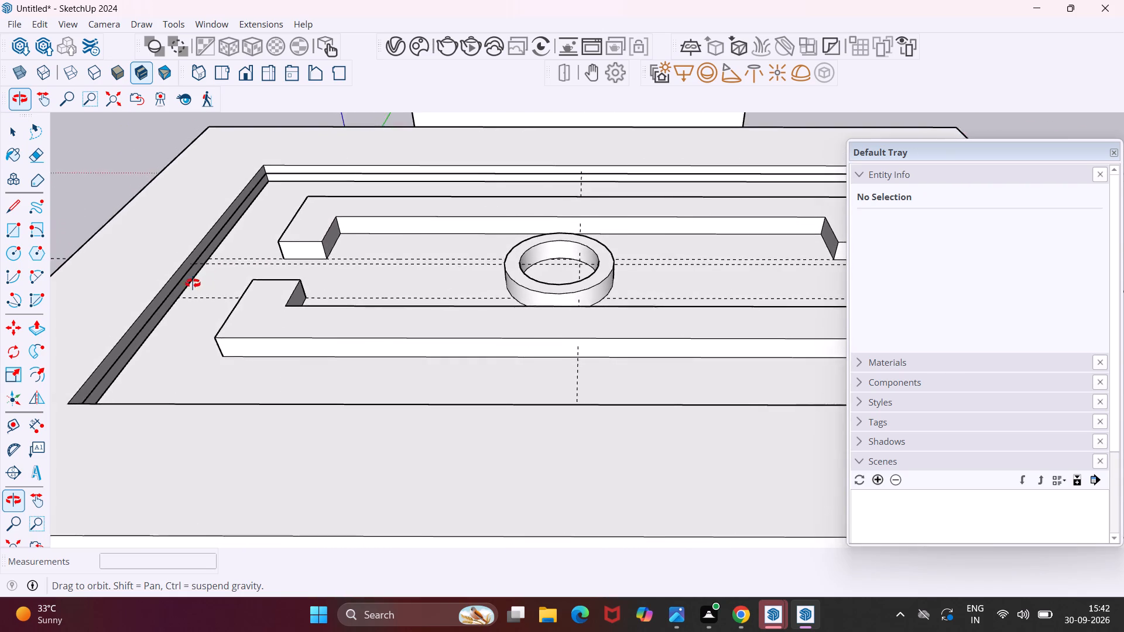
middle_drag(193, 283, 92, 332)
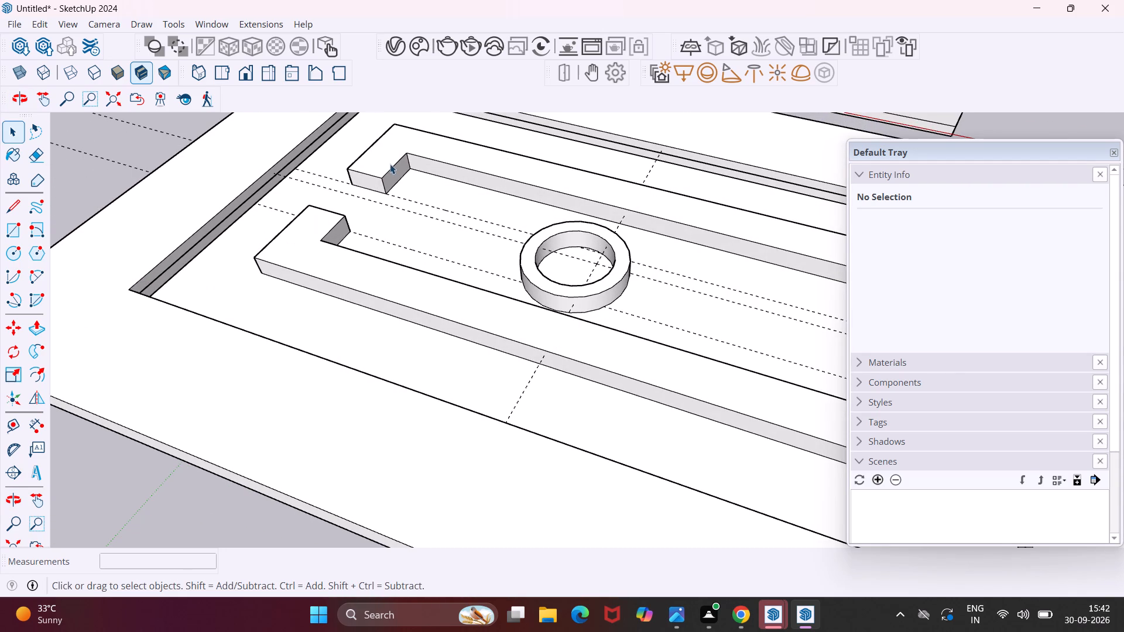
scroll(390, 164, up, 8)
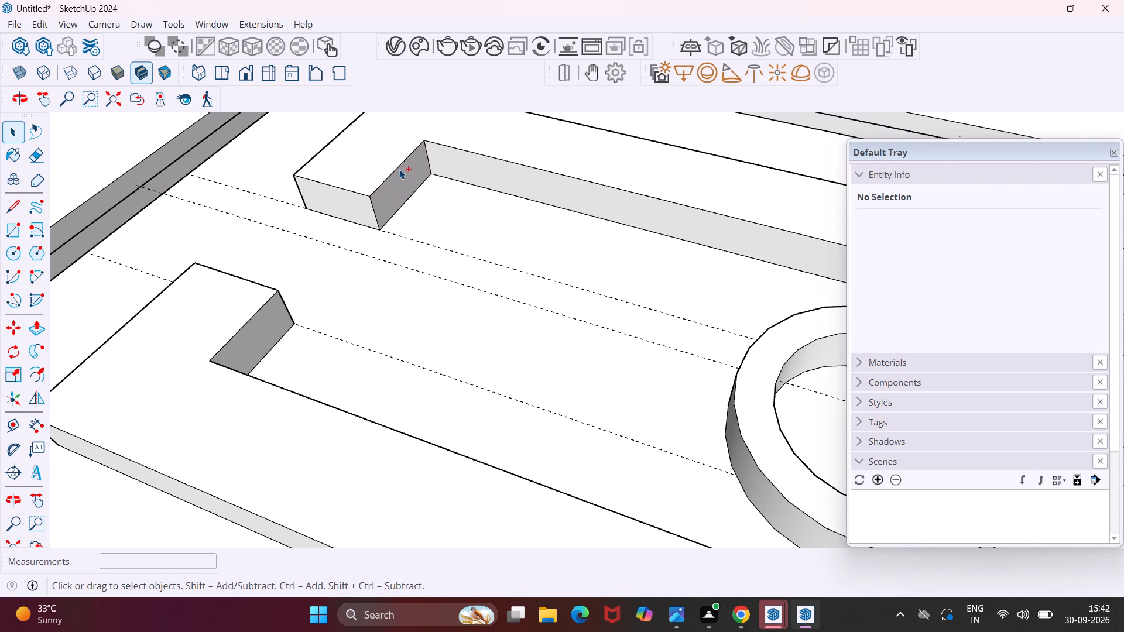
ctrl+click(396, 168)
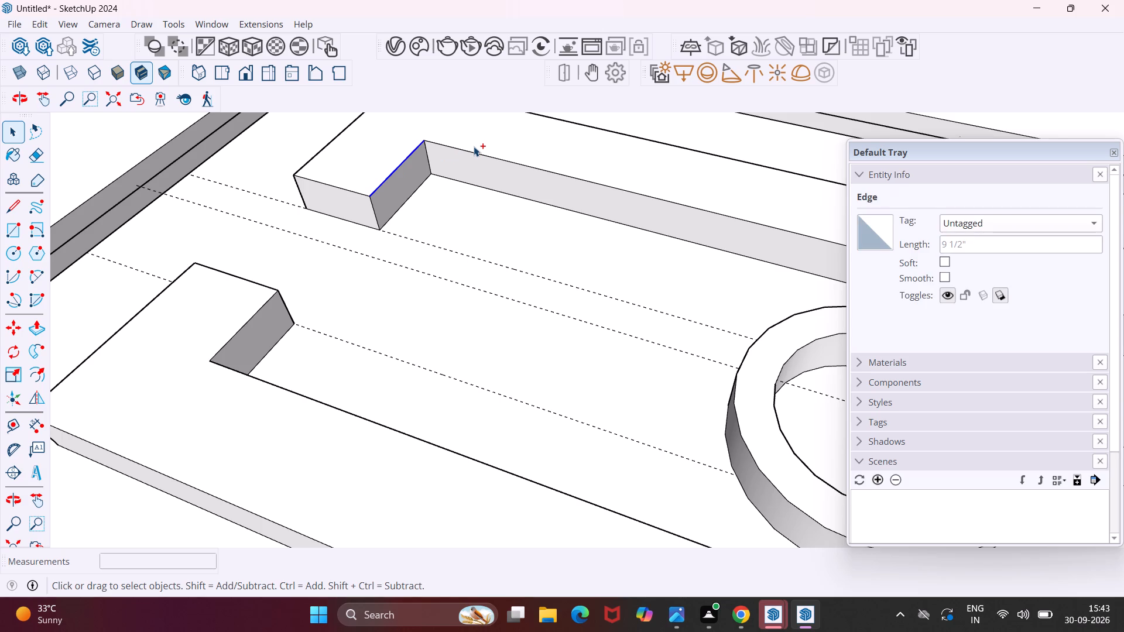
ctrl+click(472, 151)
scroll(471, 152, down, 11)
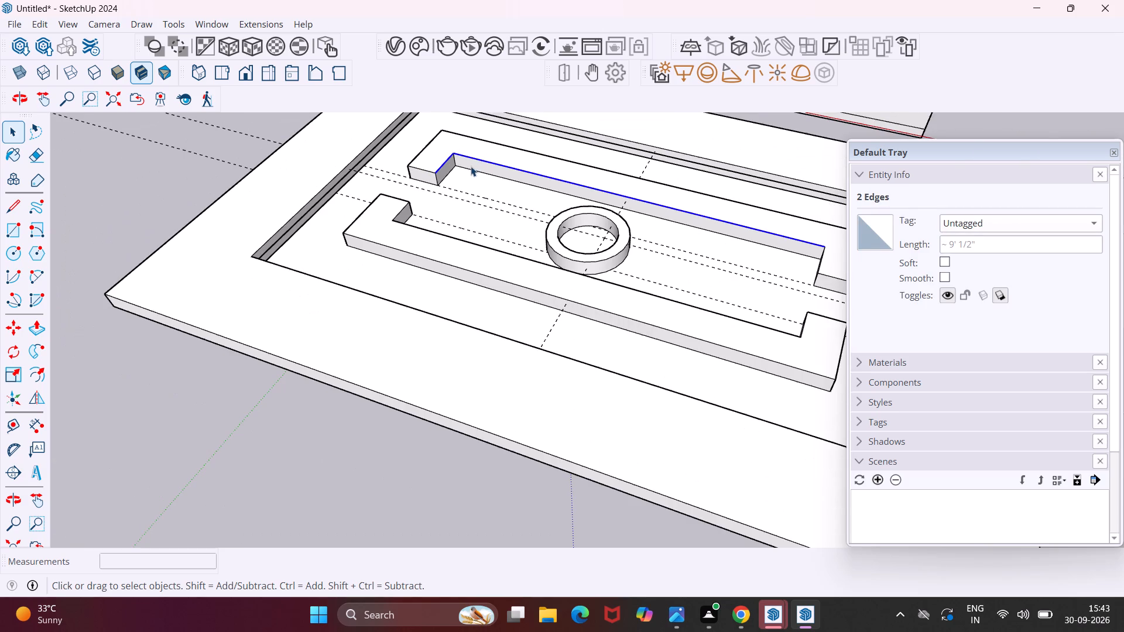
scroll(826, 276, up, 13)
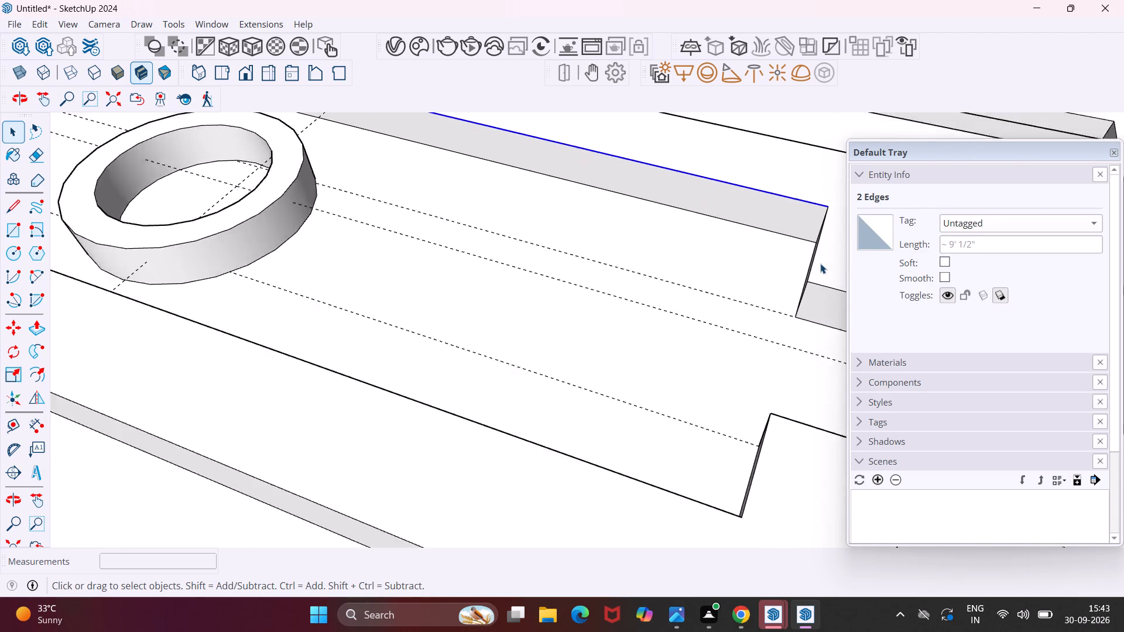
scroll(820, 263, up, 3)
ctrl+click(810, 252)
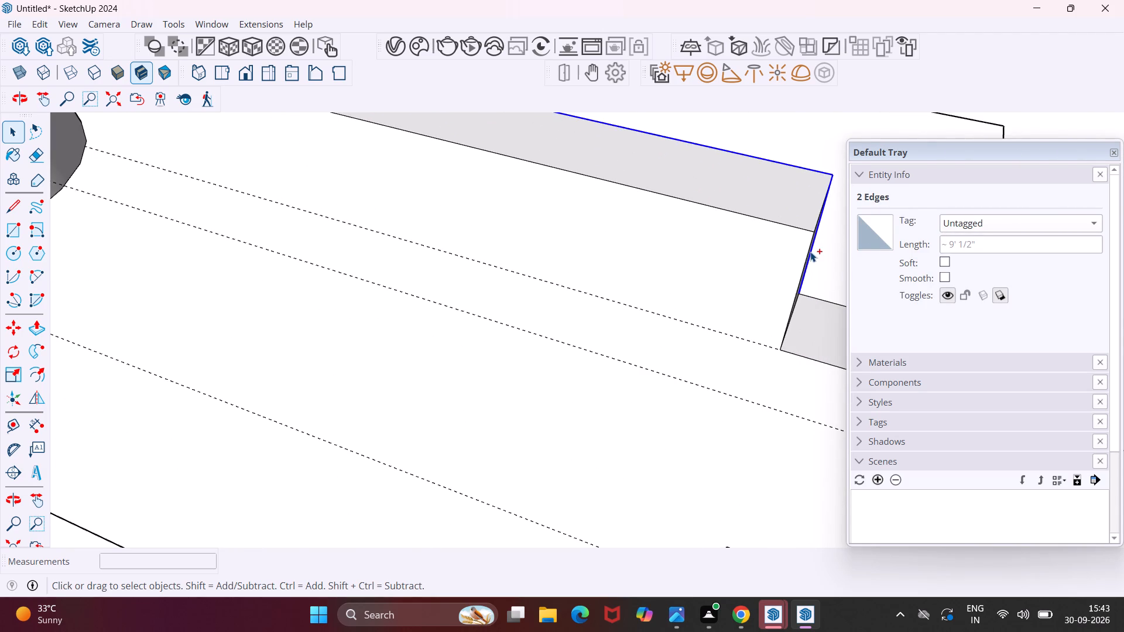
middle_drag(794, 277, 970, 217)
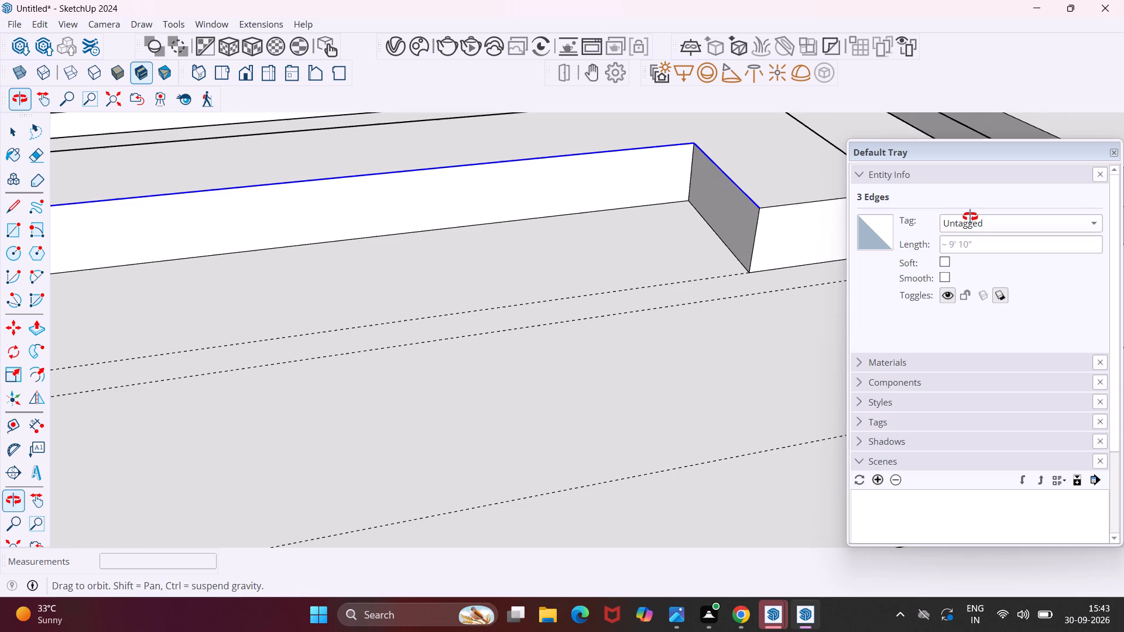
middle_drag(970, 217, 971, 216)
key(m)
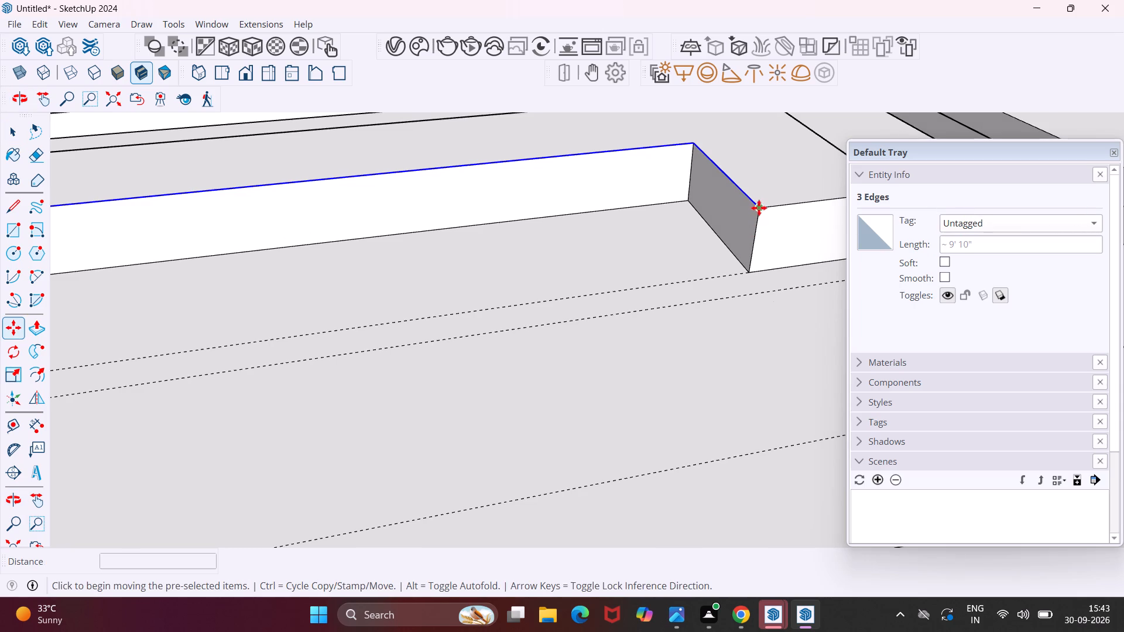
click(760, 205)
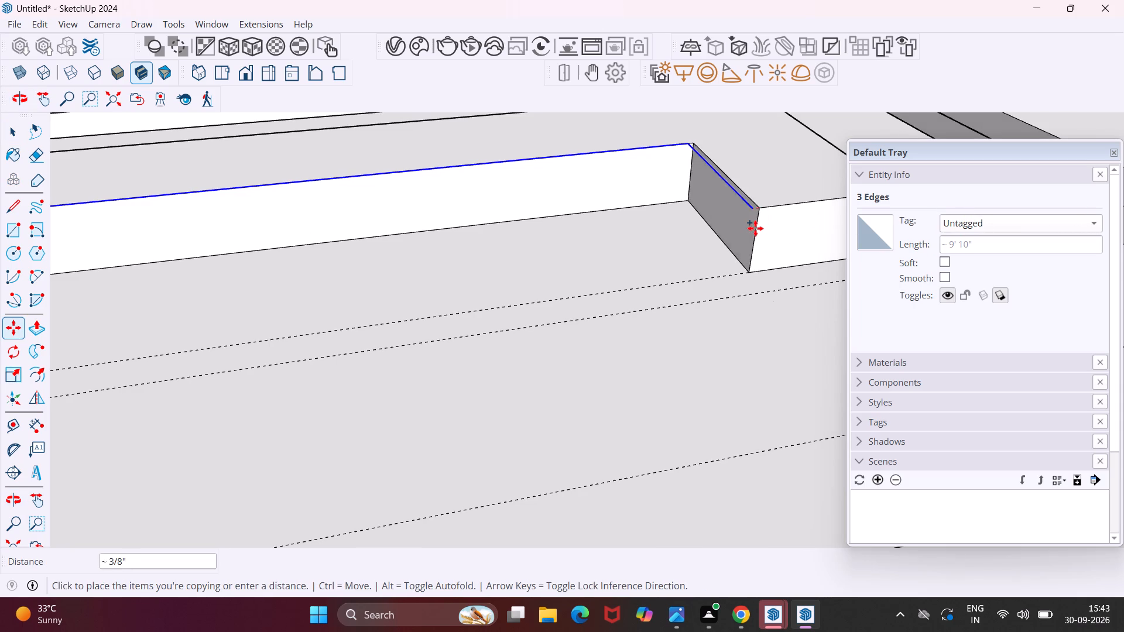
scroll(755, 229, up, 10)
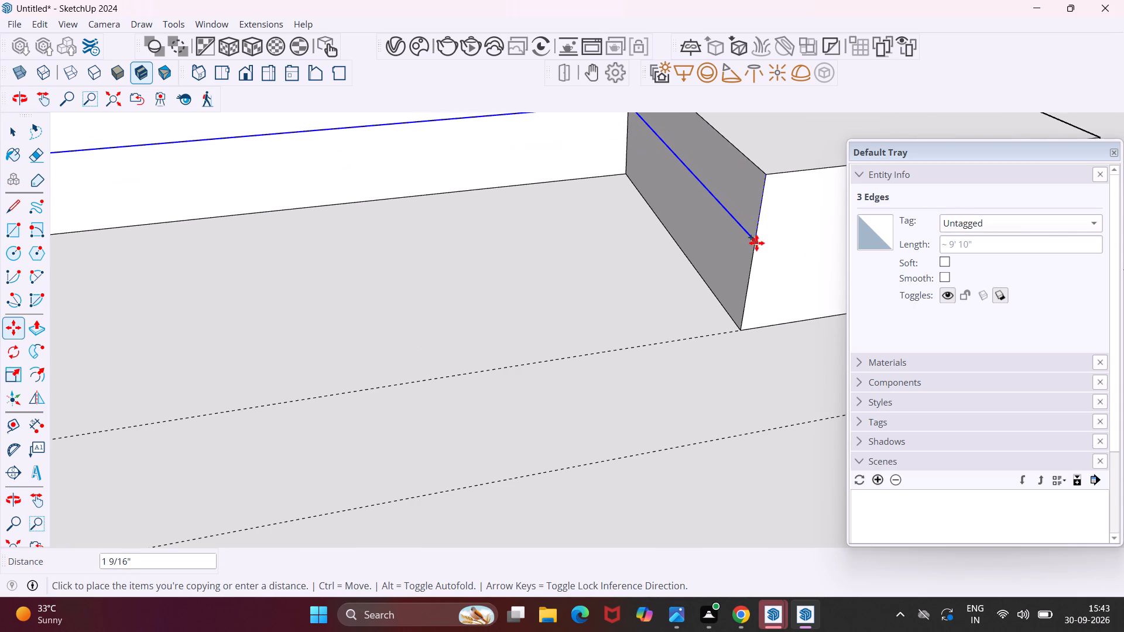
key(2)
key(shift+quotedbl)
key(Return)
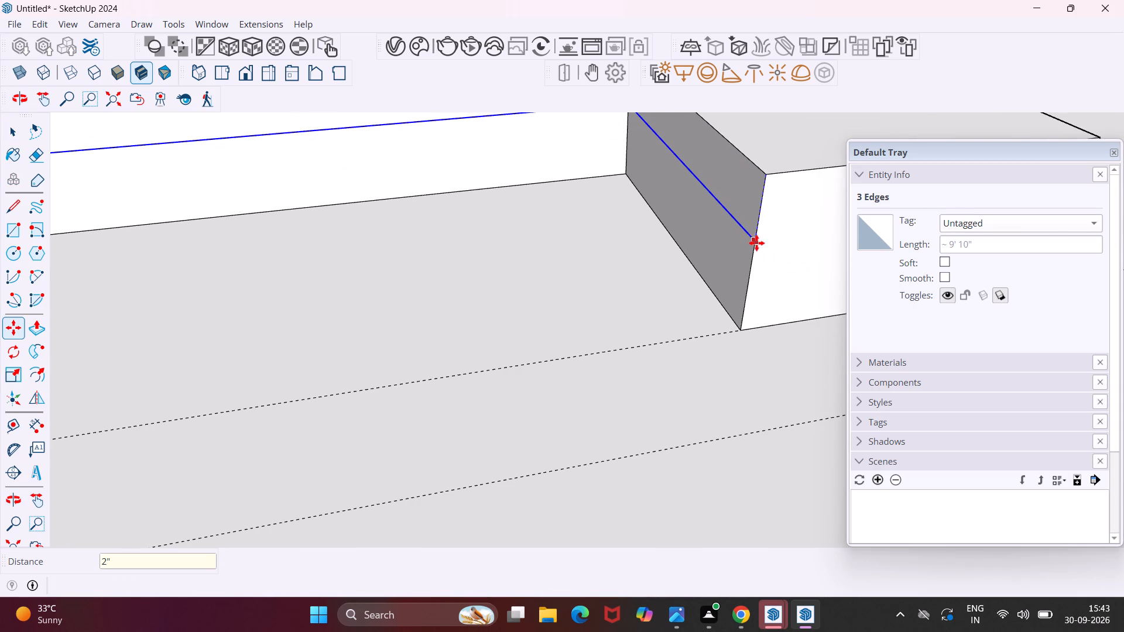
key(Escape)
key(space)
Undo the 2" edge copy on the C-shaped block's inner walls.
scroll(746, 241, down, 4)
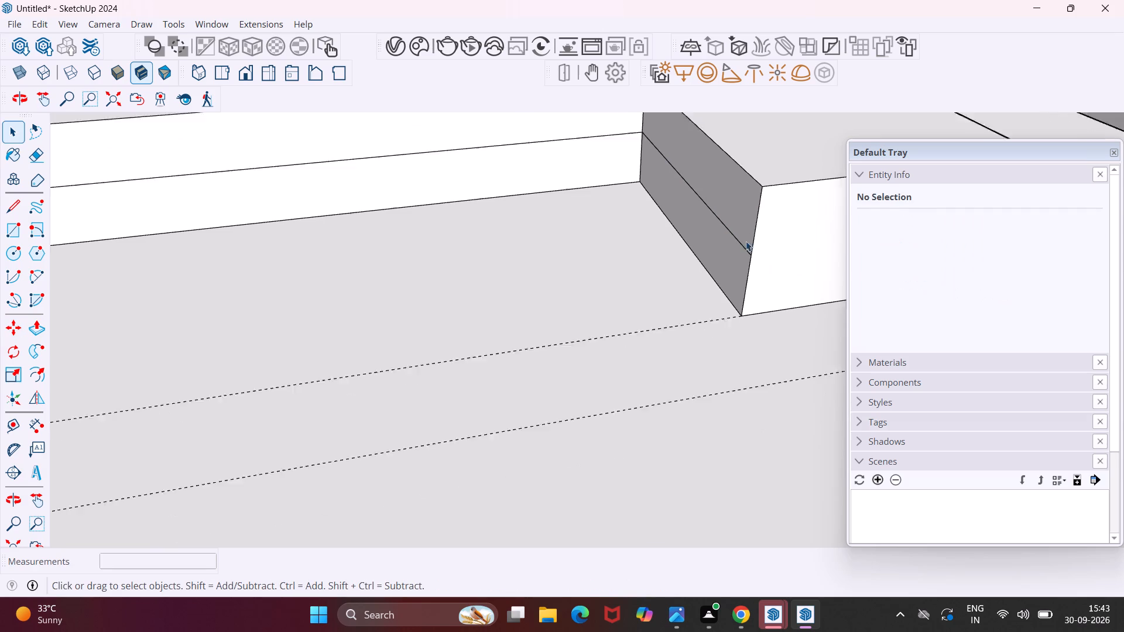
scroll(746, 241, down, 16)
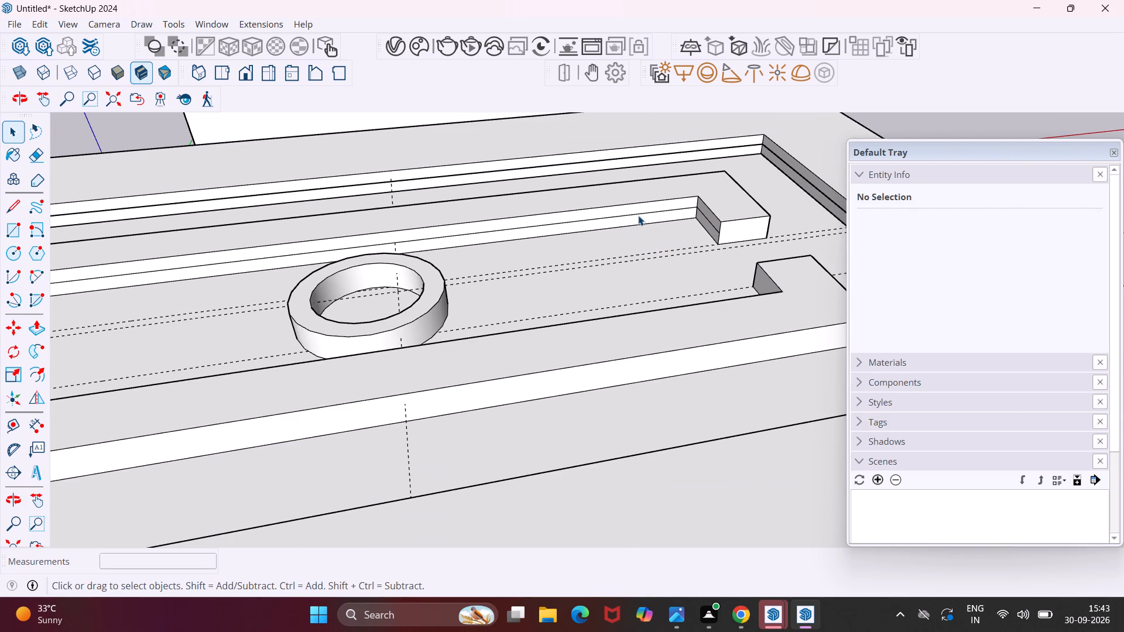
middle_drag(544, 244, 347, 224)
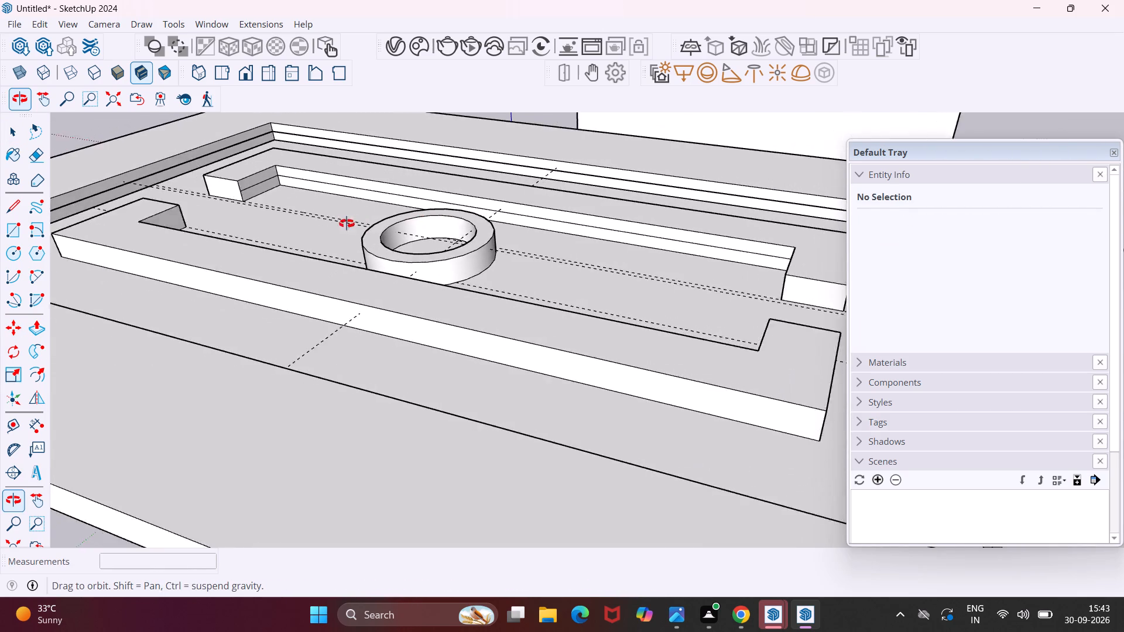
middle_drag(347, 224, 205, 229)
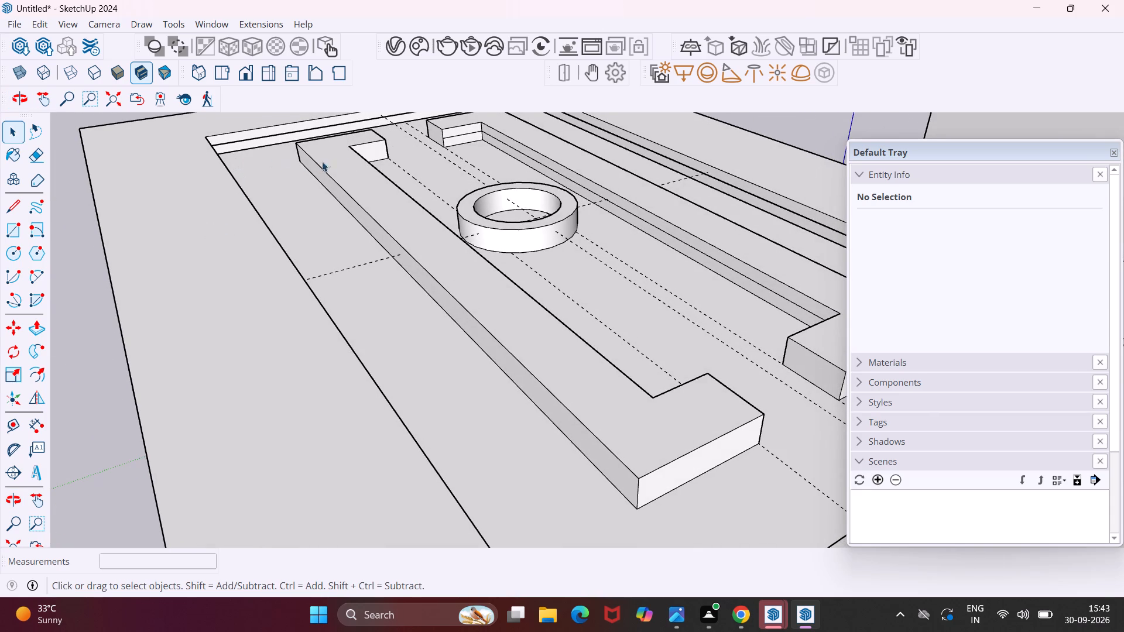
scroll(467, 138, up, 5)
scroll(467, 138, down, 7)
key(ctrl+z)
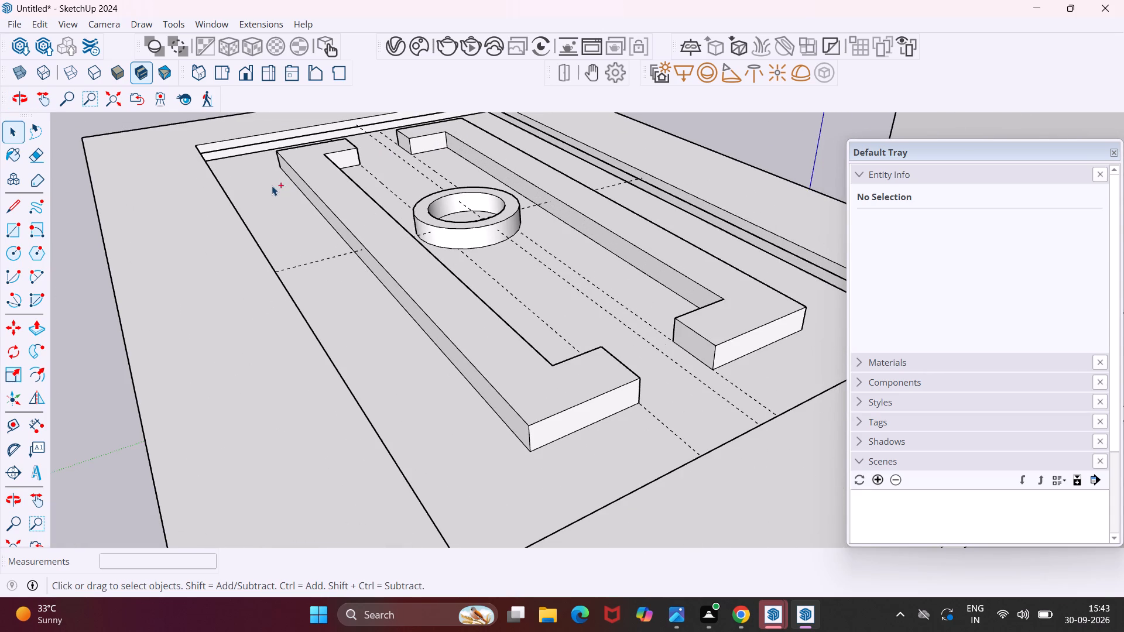
Undo the last three edits to the false ceiling.
key(ctrl+z)
key(ctrl+z)
key(ctrl+z)
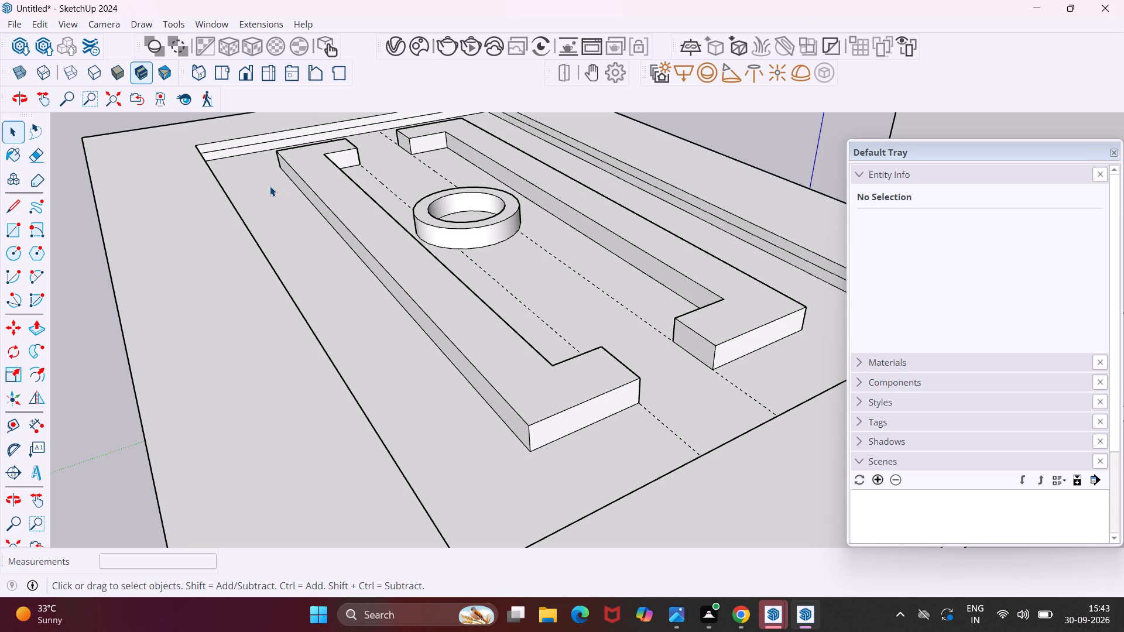
Push the lower band of one long wall of the ceiling recess 2" back beneath the ceiling edge.
scroll(254, 146, up, 11)
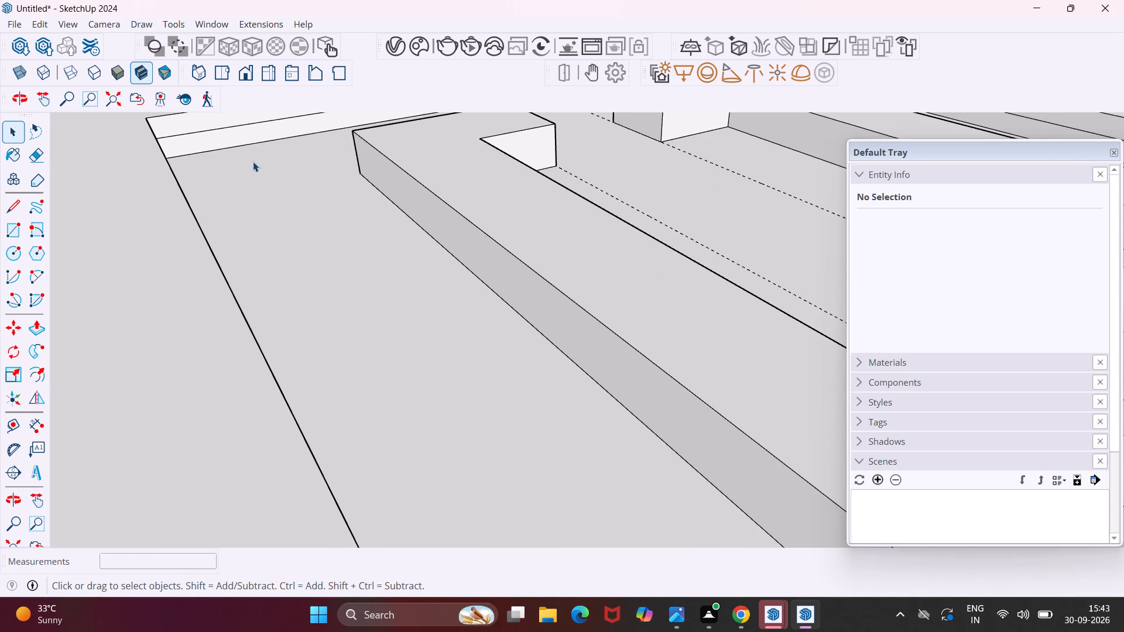
middle_drag(253, 160, 131, 187)
scroll(265, 320, up, 4)
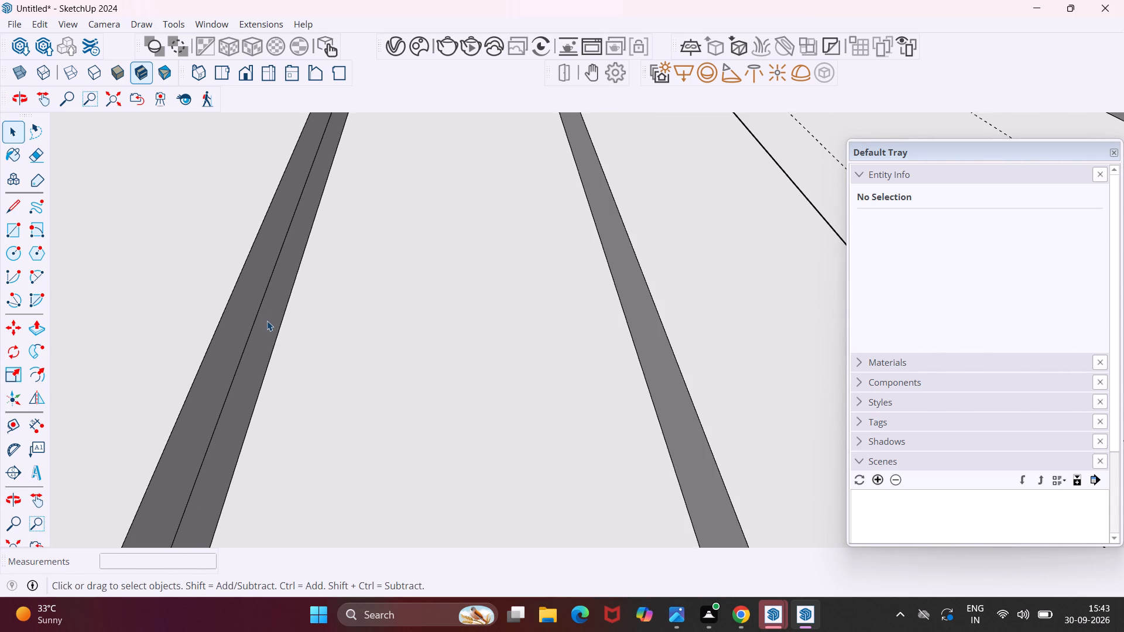
click(268, 321)
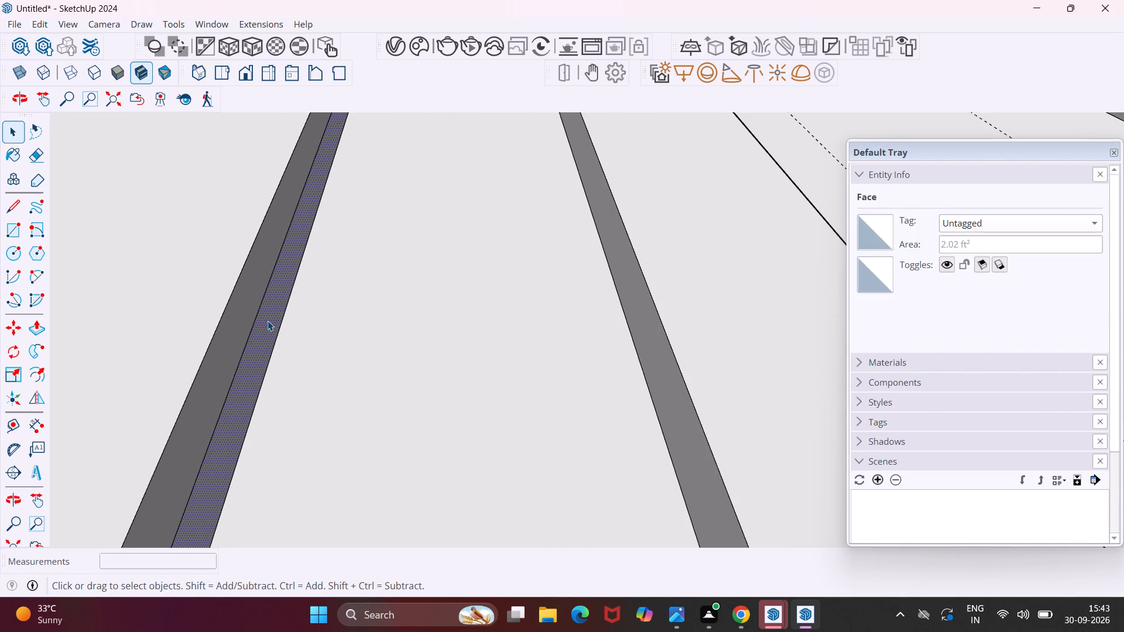
key(p)
click(268, 321)
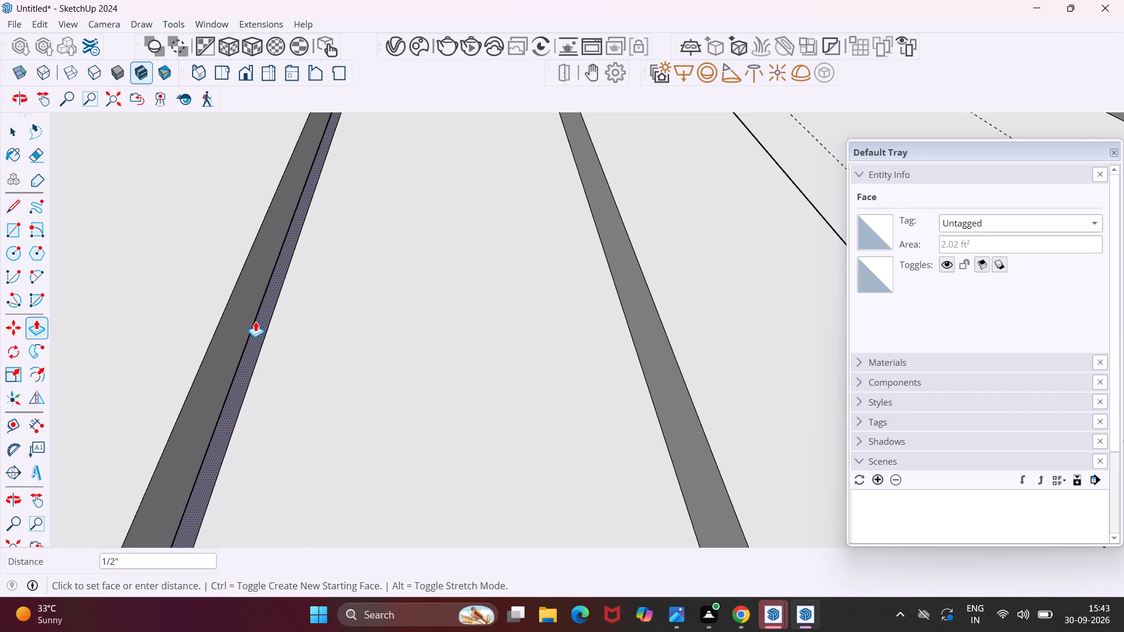
key(2)
key(shift+quotedbl)
key(Return)
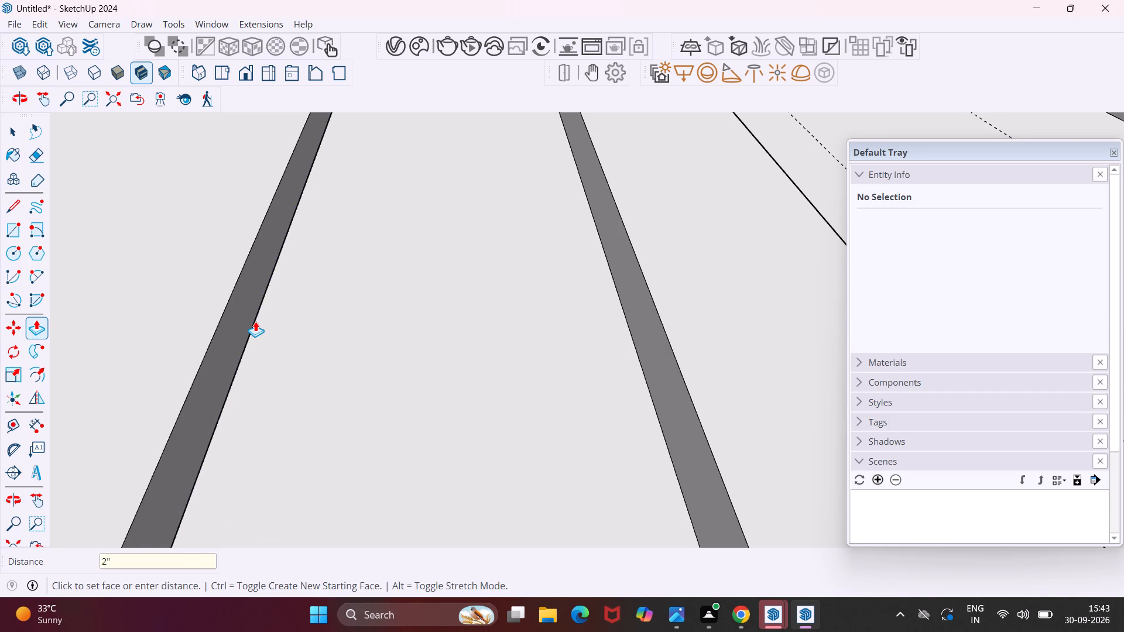
Repeat the 2" push on the lower bands of the recess's other three walls to continue the undercut all round.
scroll(255, 321, down, 4)
middle_drag(255, 321, 169, 253)
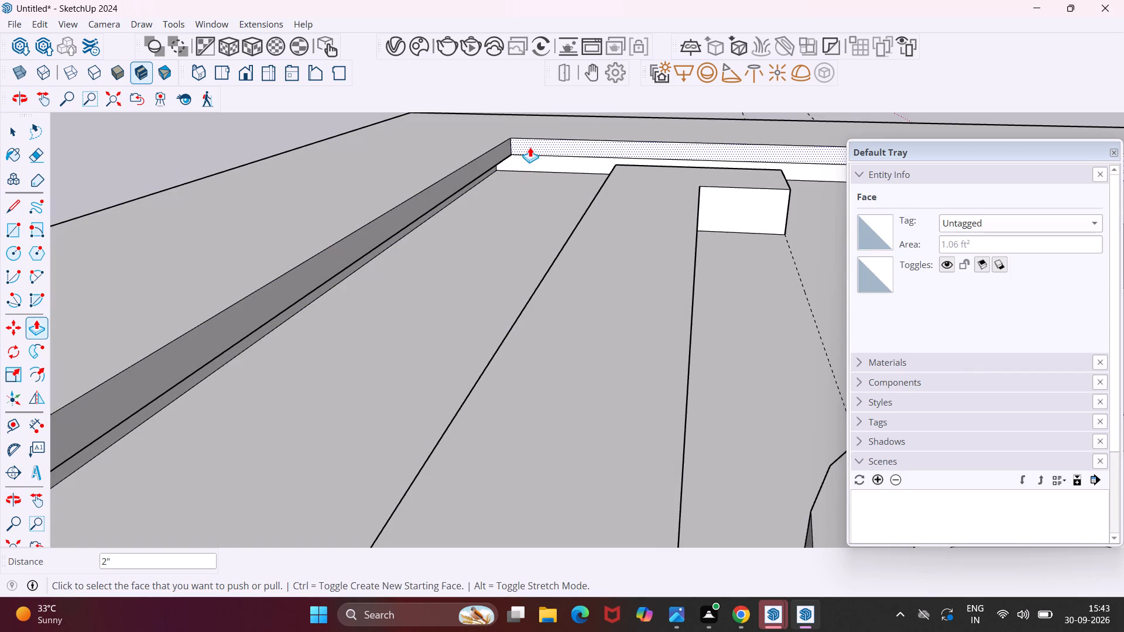
double_click(553, 158)
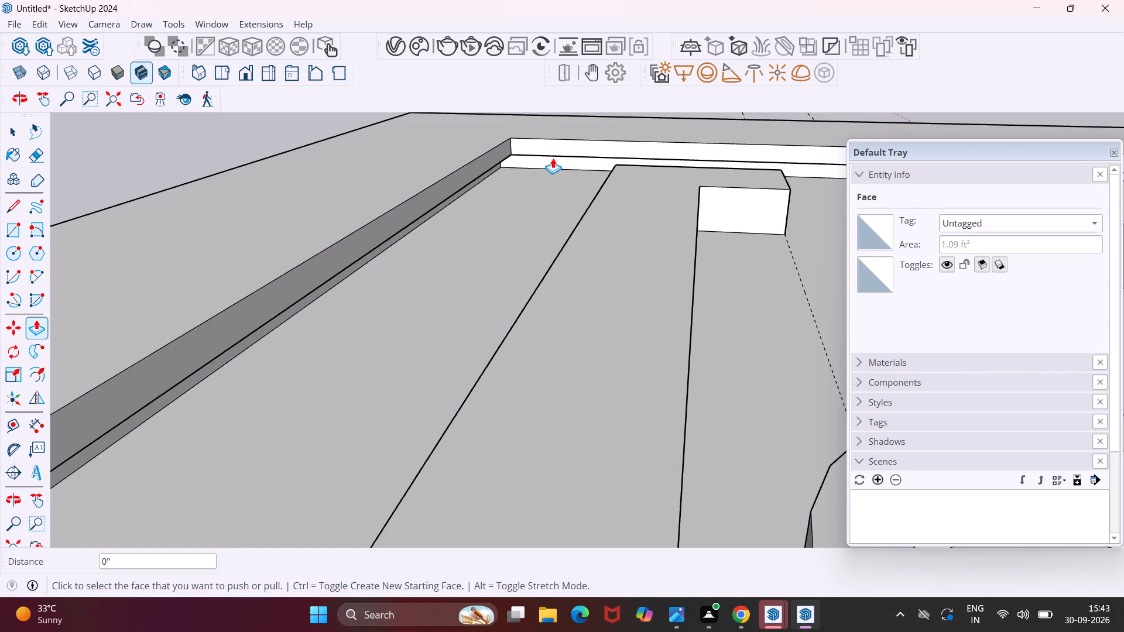
scroll(532, 186, down, 11)
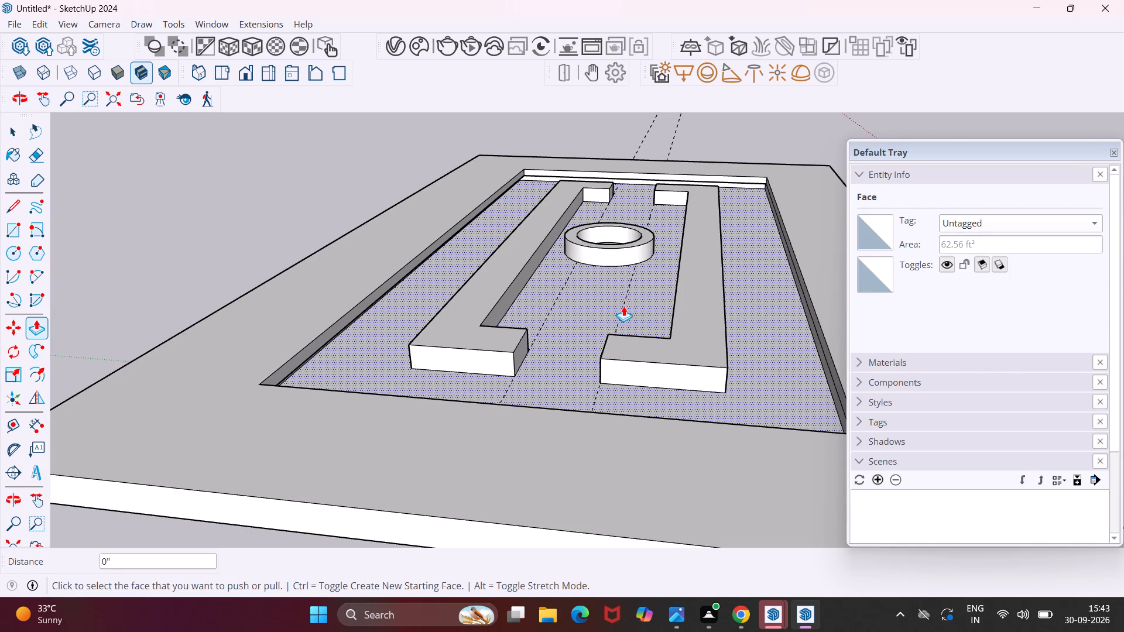
middle_drag(623, 306, 848, 339)
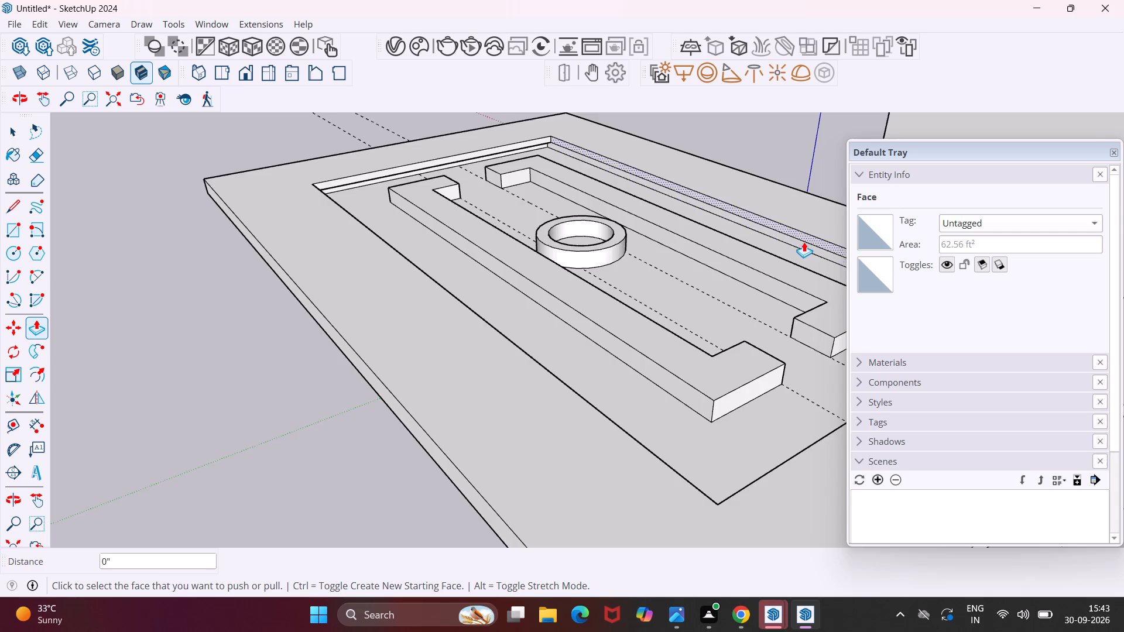
scroll(804, 242, up, 10)
double_click(794, 252)
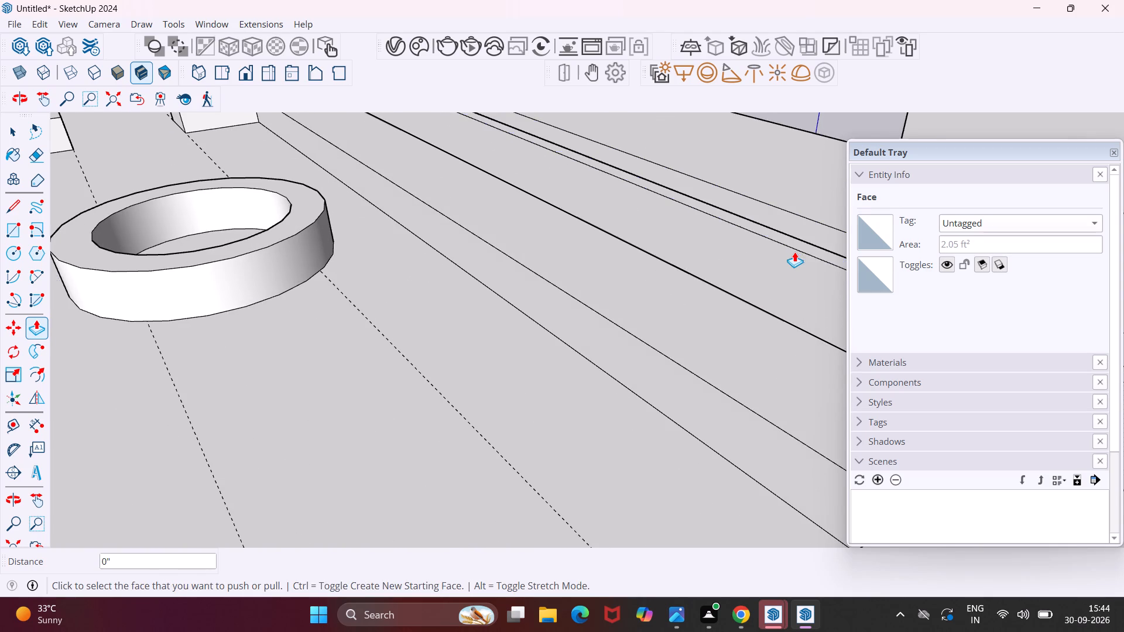
scroll(760, 239, down, 6)
scroll(666, 270, down, 7)
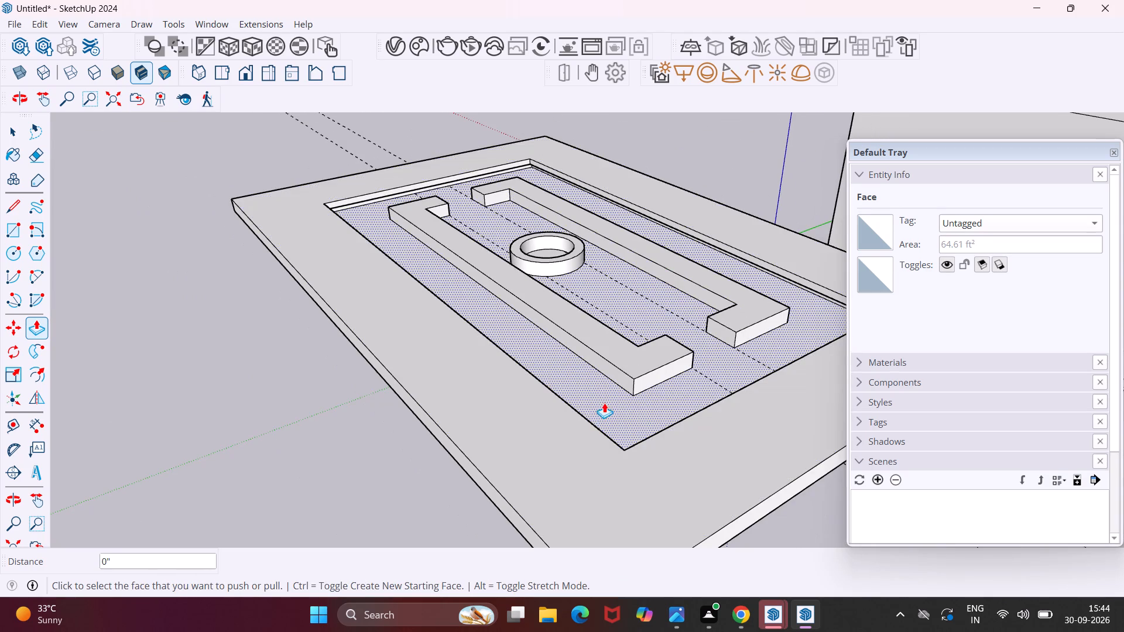
middle_drag(605, 401, 910, 449)
scroll(828, 274, up, 3)
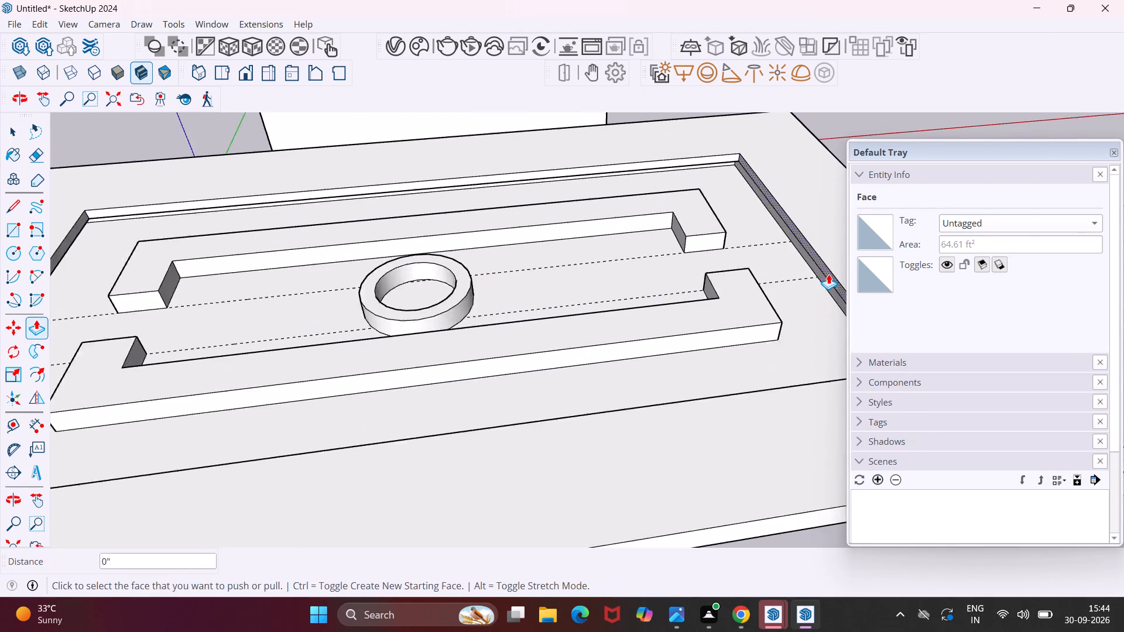
scroll(828, 274, up, 15)
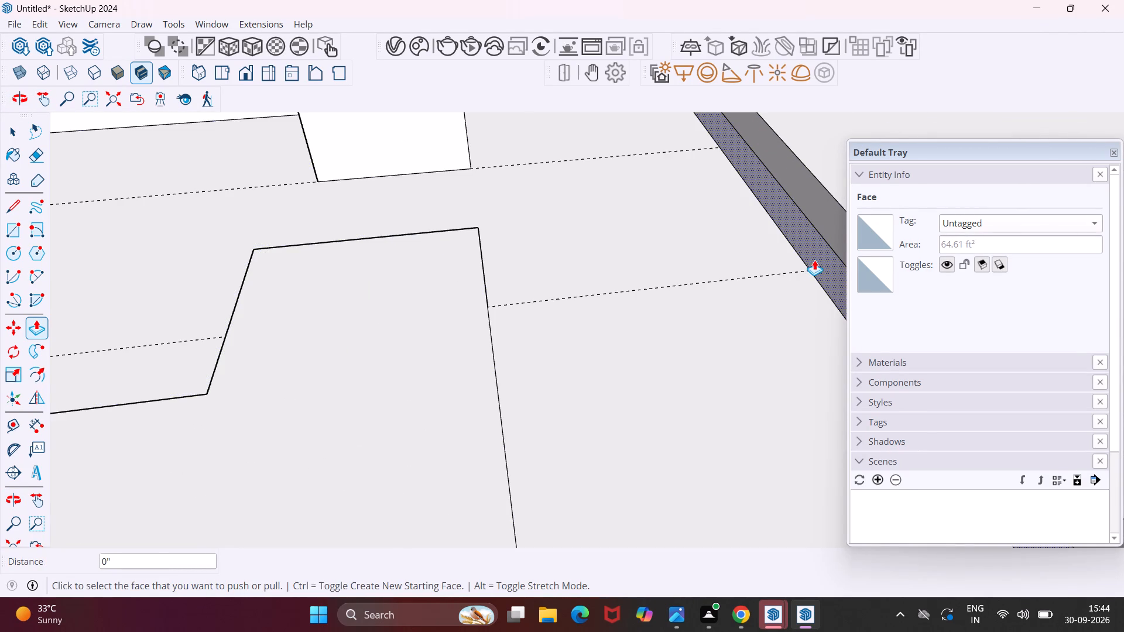
double_click(815, 258)
scroll(766, 265, down, 6)
scroll(701, 273, down, 11)
key(Escape)
key(space)
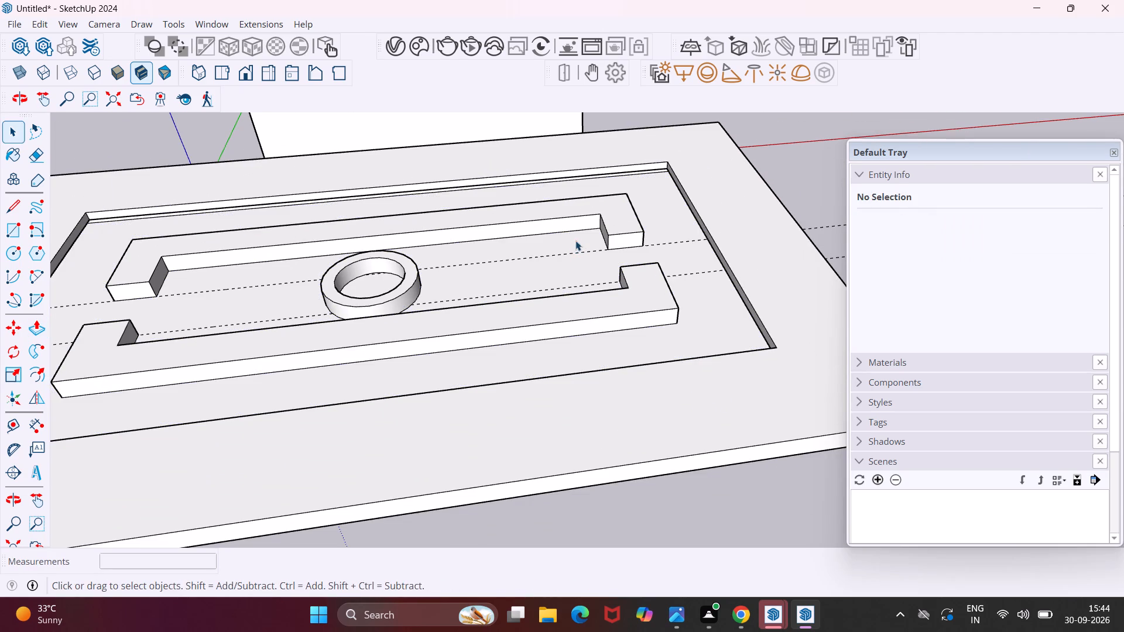
Copy the three inner top edges of one C-shaped raised block 2" down its inner walls.
scroll(152, 269, up, 8)
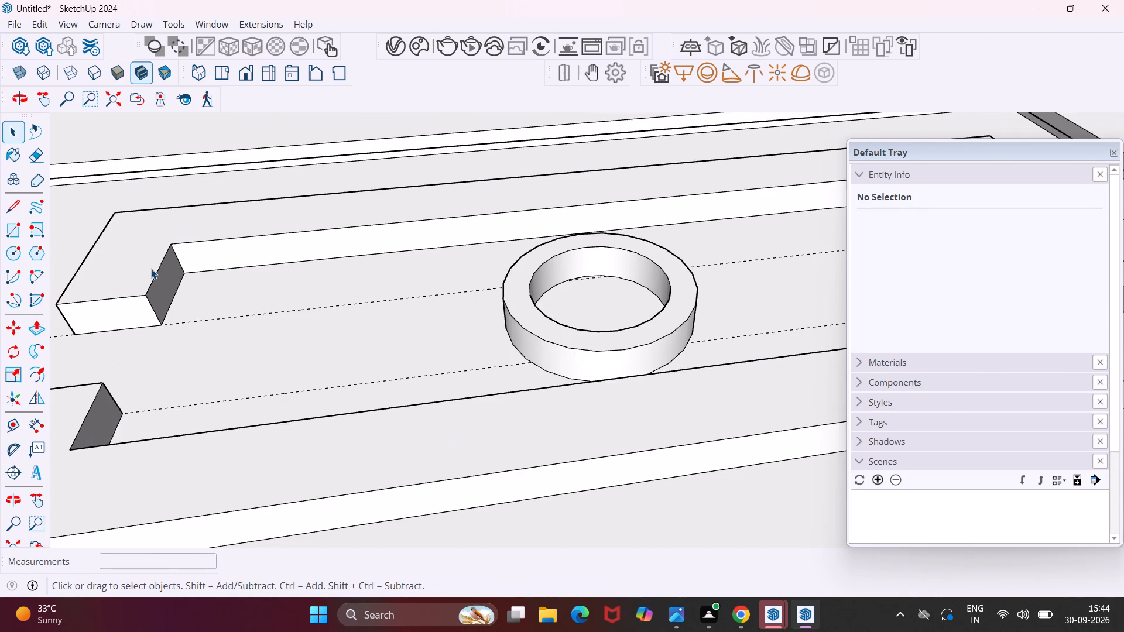
ctrl+click(154, 280)
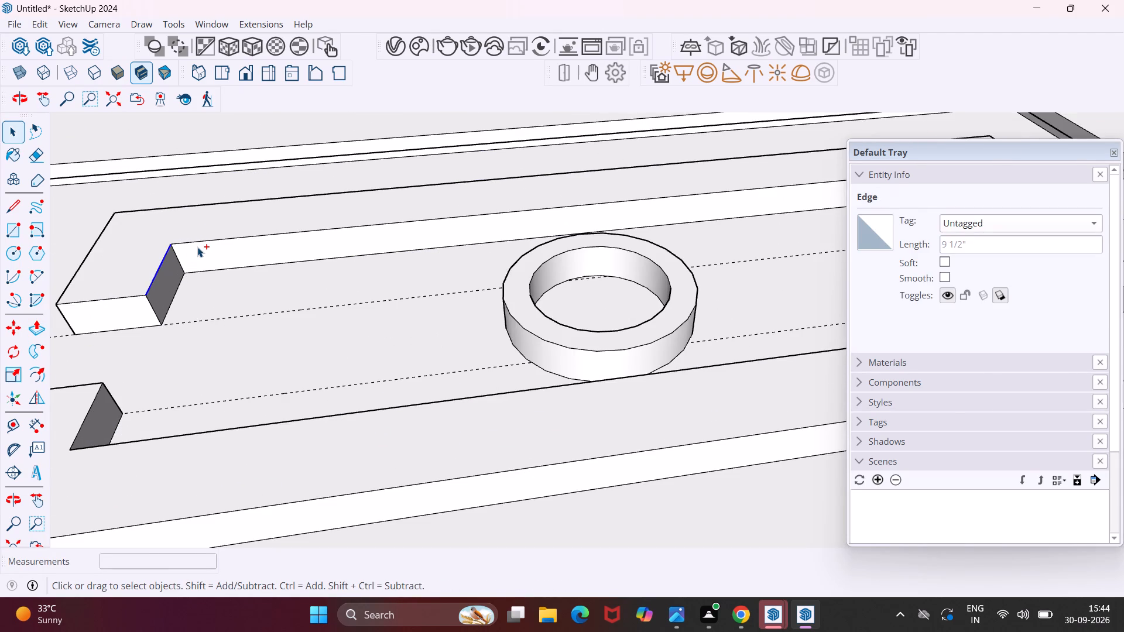
ctrl+click(204, 241)
ctrl+scroll(205, 240, down, 5)
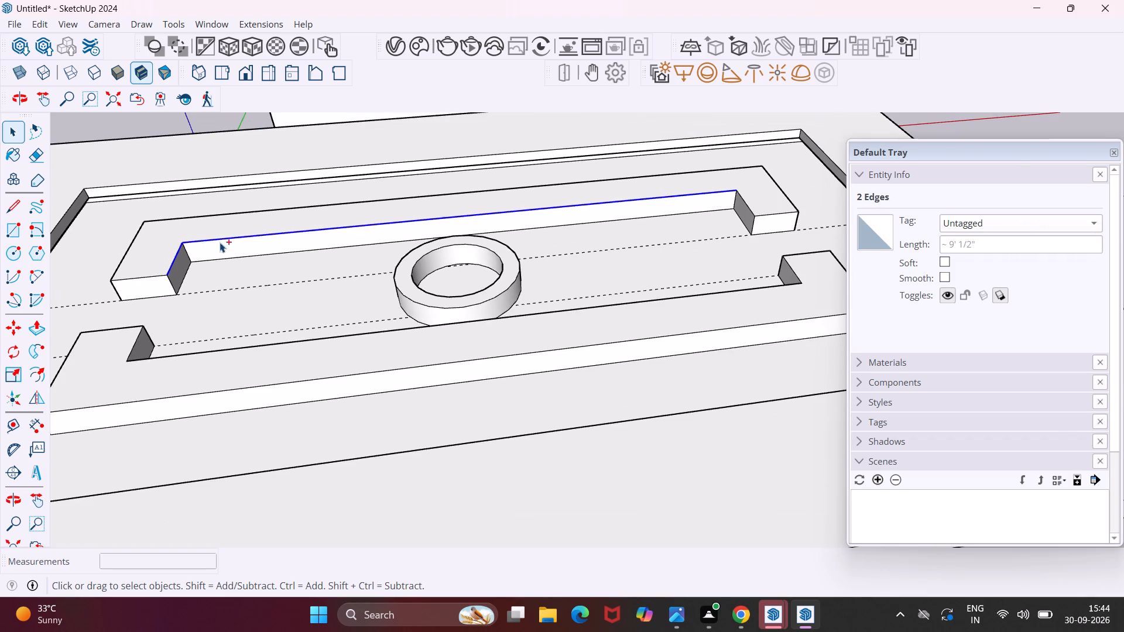
ctrl+scroll(742, 205, up, 8)
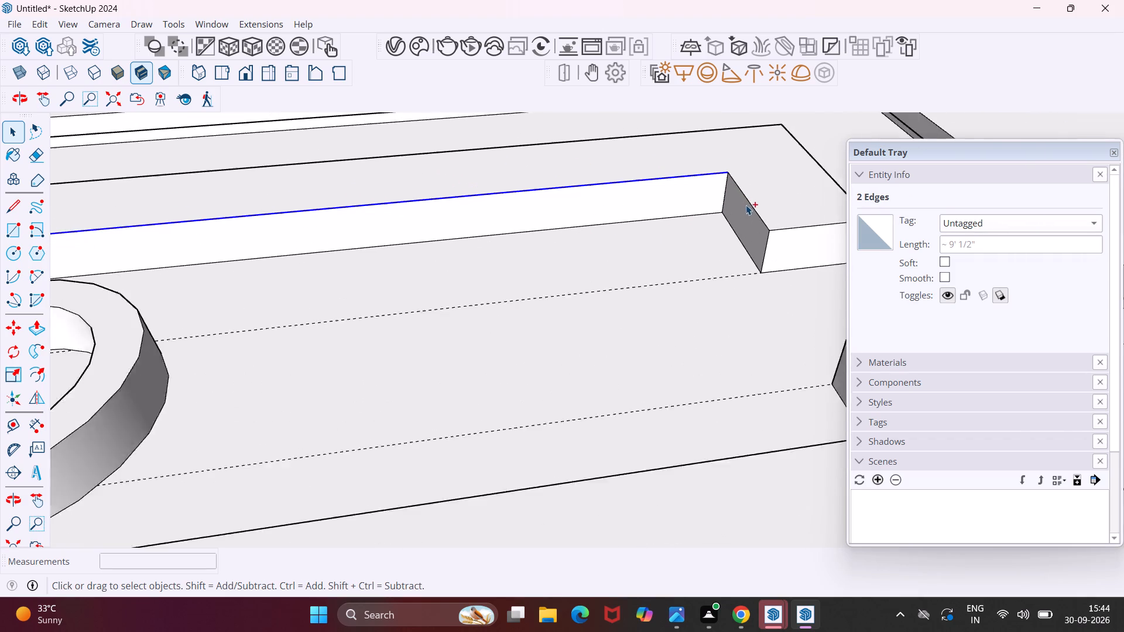
ctrl+scroll(746, 205, up, 5)
ctrl+click(756, 217)
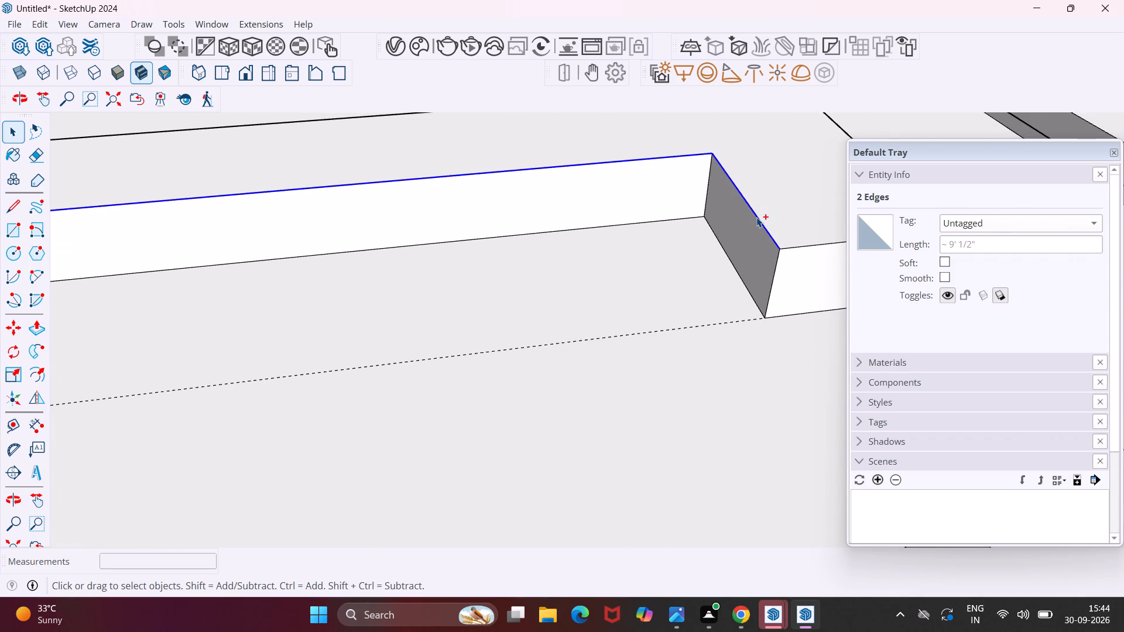
key(m)
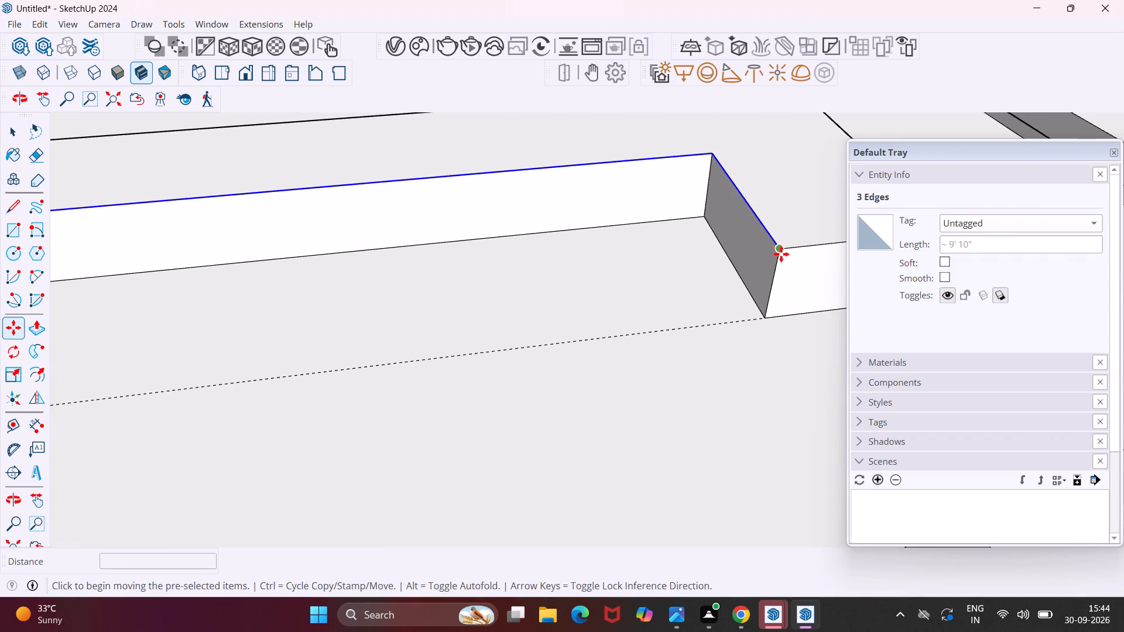
click(781, 254)
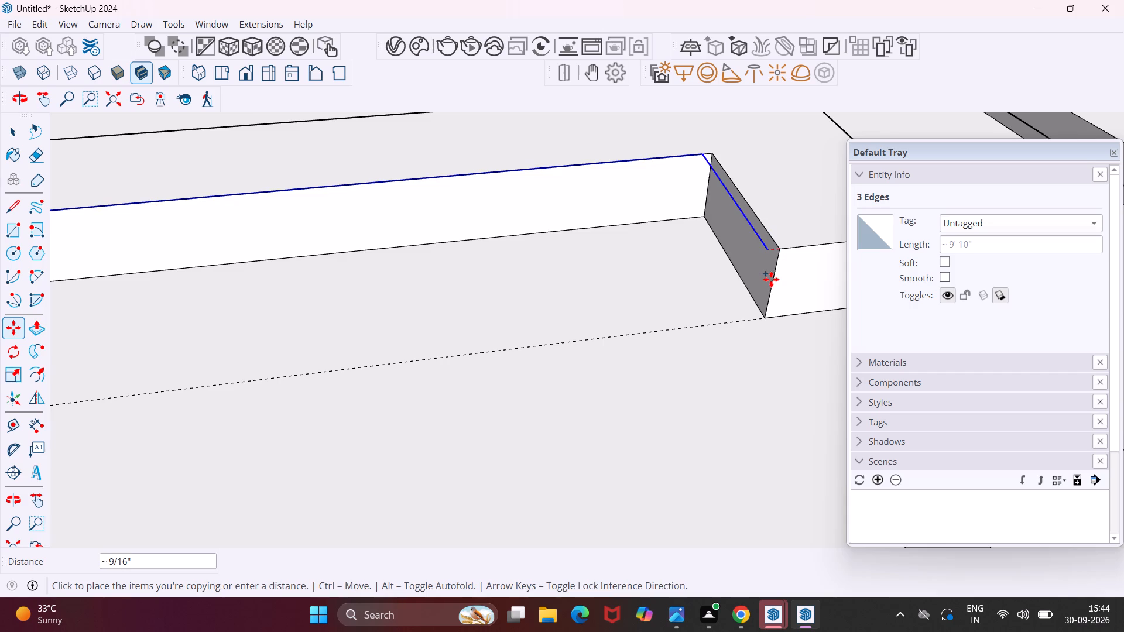
scroll(771, 279, up, 12)
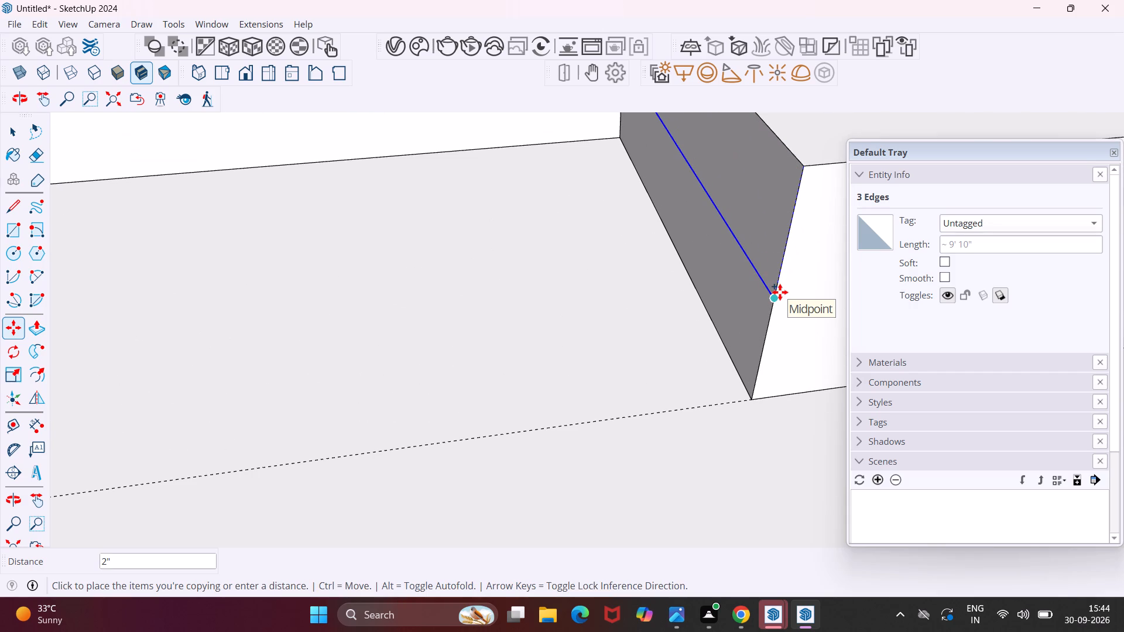
key(2)
key(shift+quotedbl)
key(Return)
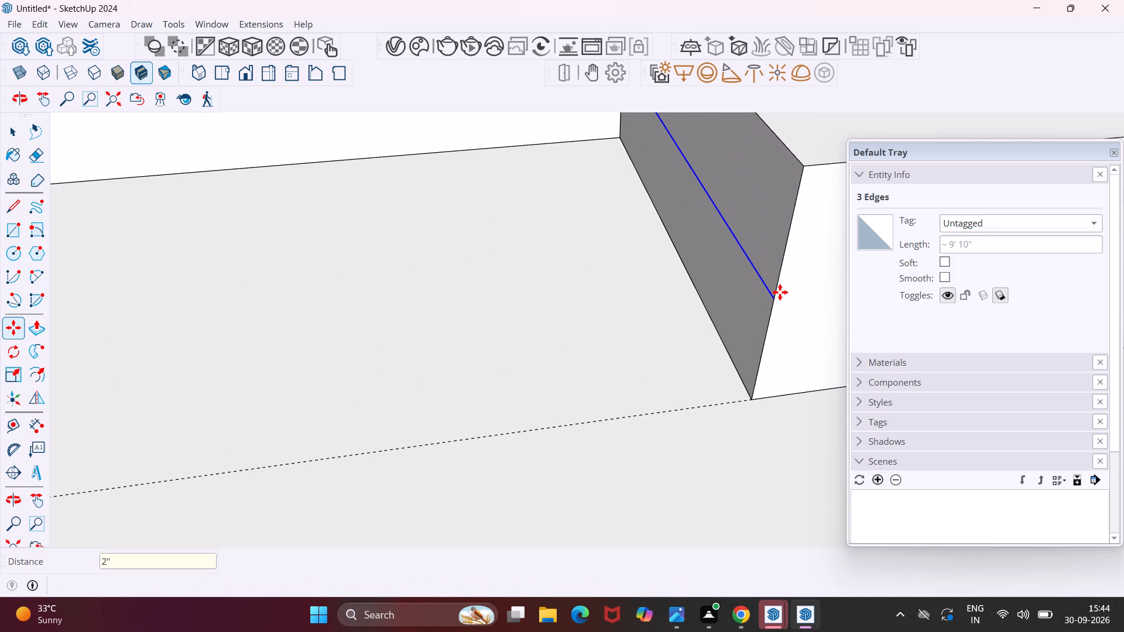
key(Escape)
key(space)
Copy the three inner top edges of the second C-shaped raised block 2" down its inner walls.
scroll(763, 283, down, 7)
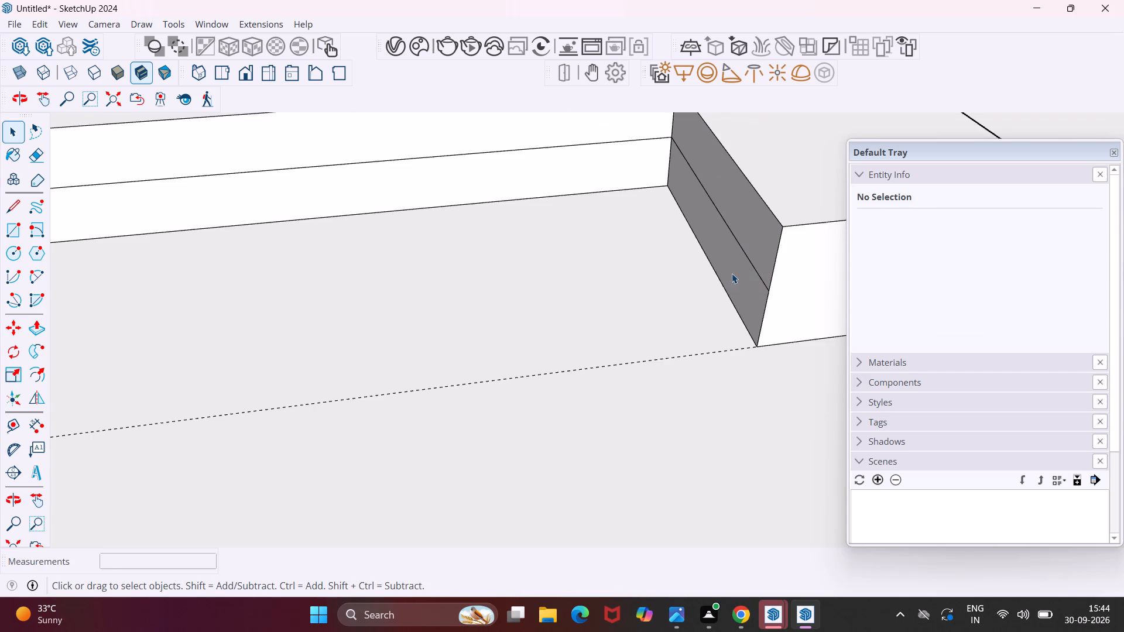
scroll(729, 272, down, 20)
scroll(729, 272, down, 1)
scroll(666, 327, up, 1)
middle_drag(666, 327, 735, 333)
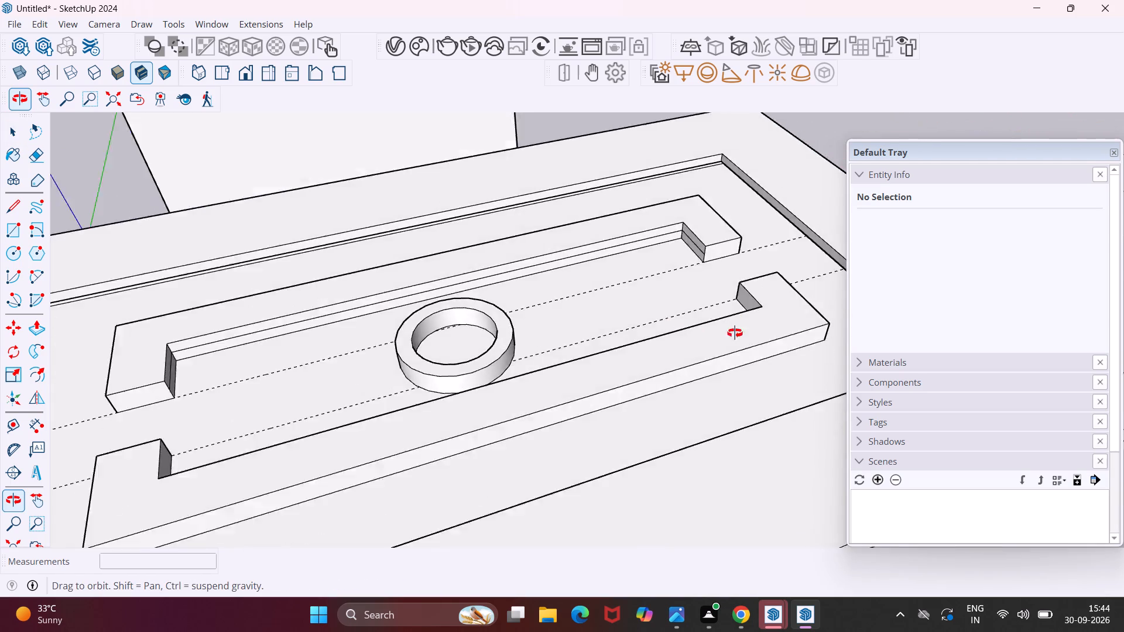
middle_drag(735, 333, 1085, 279)
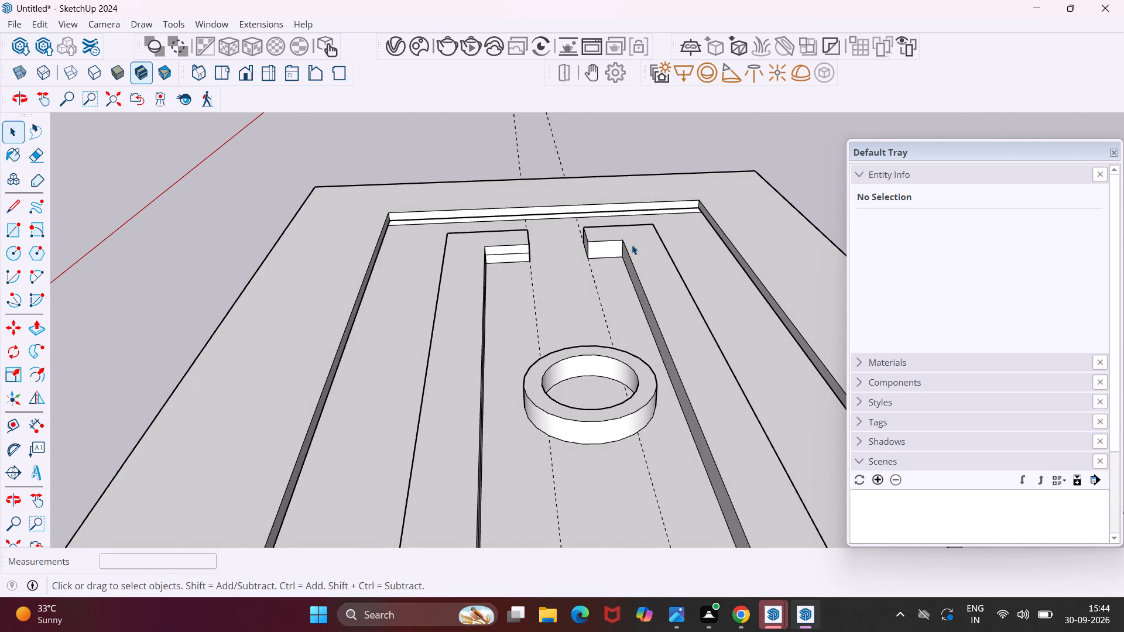
scroll(625, 241, up, 6)
ctrl+click(604, 239)
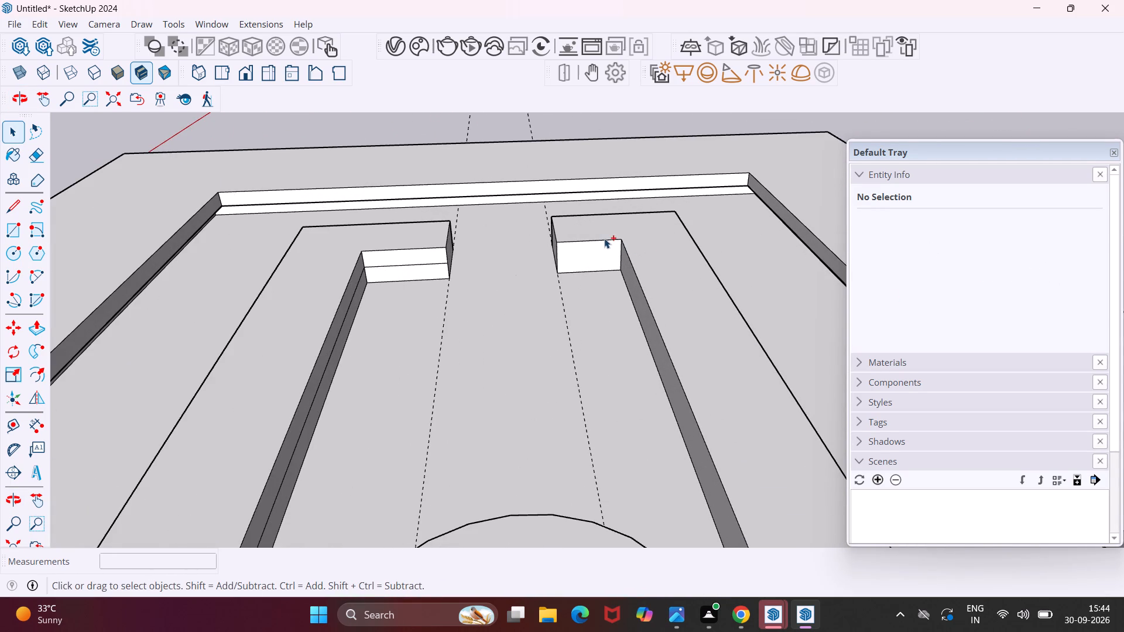
ctrl+click(636, 272)
scroll(635, 273, down, 13)
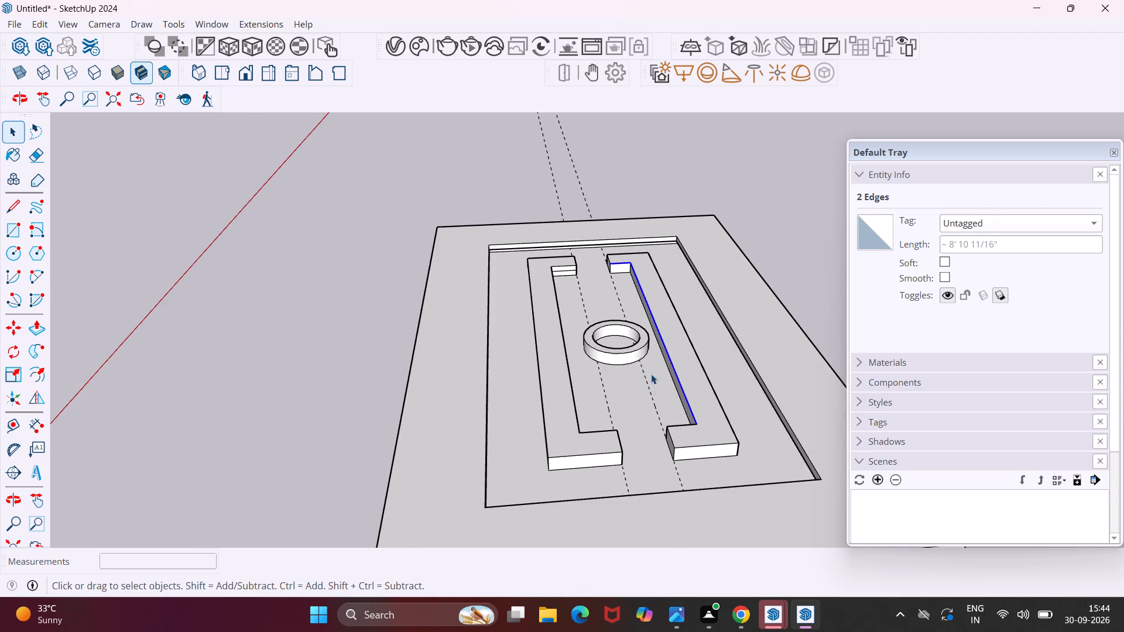
middle_drag(649, 437, 926, 476)
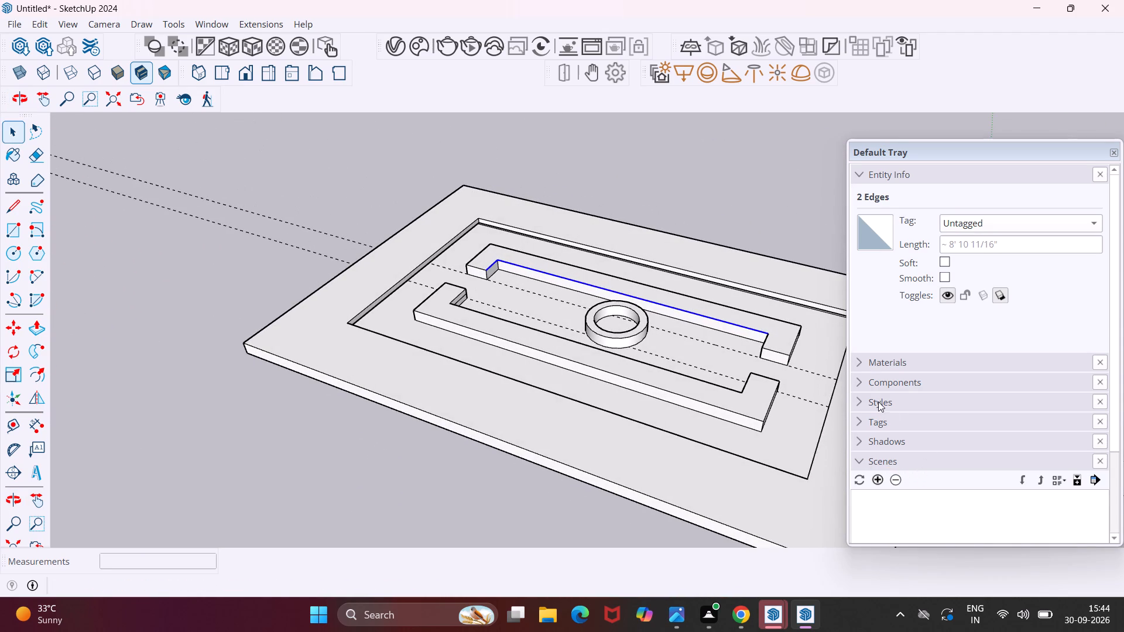
scroll(769, 337, up, 14)
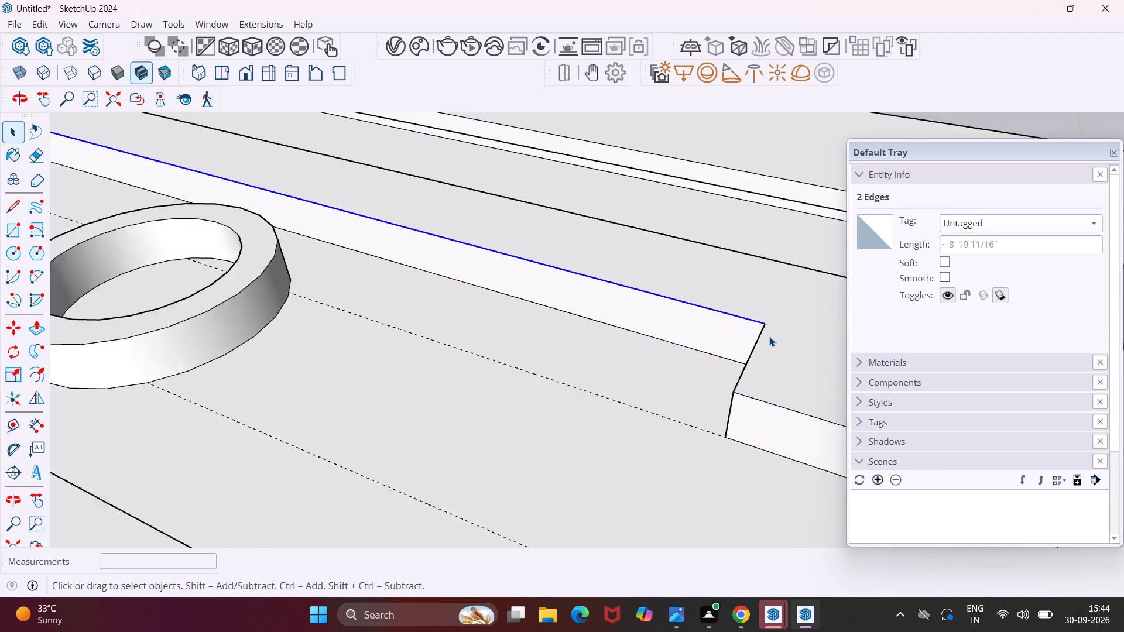
scroll(769, 336, up, 6)
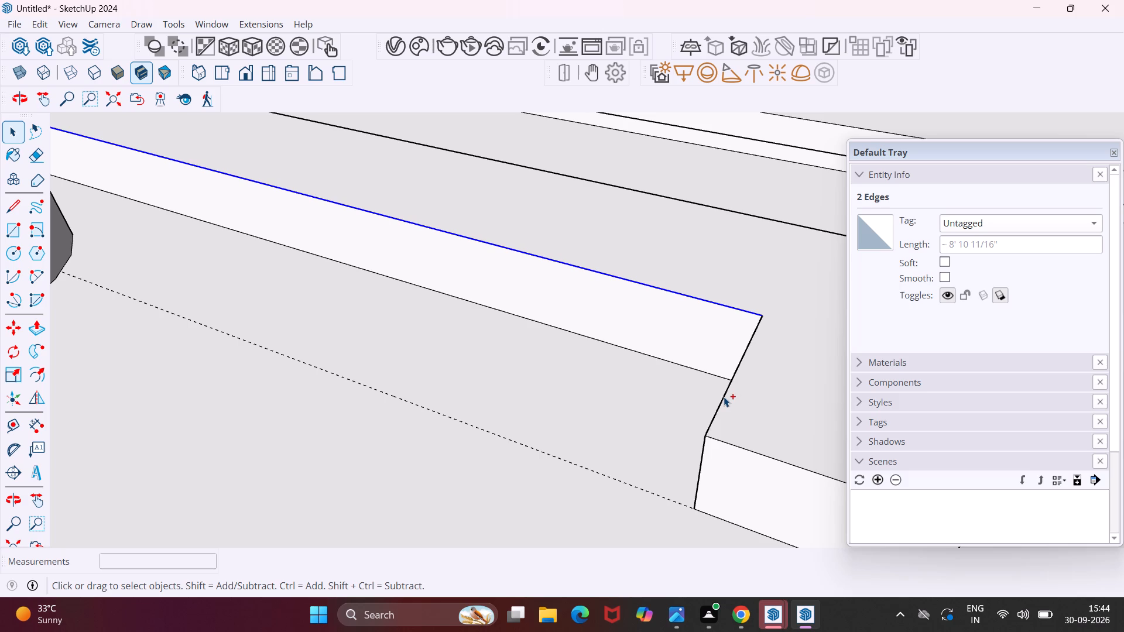
ctrl+click(724, 397)
scroll(622, 359, down, 11)
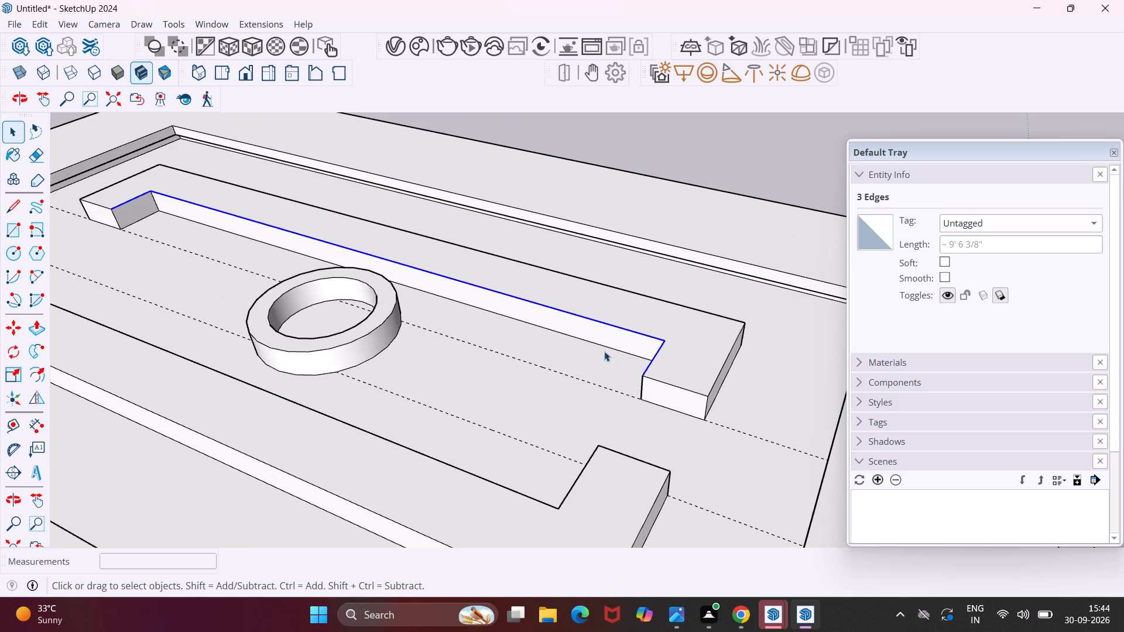
scroll(590, 353, down, 1)
middle_drag(590, 354, 786, 346)
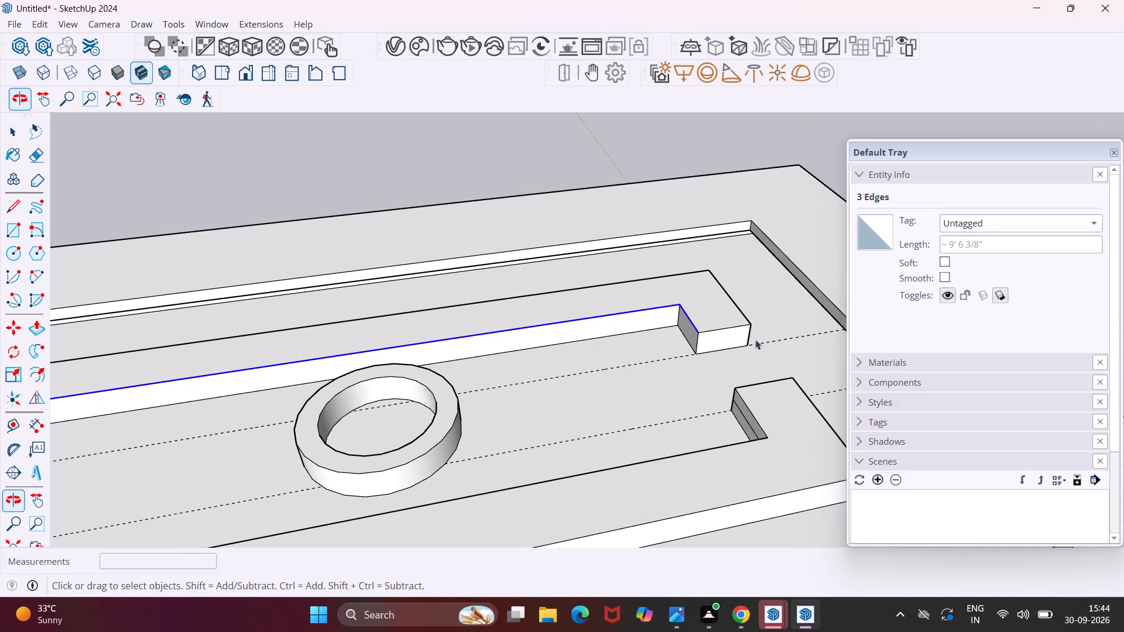
key(m)
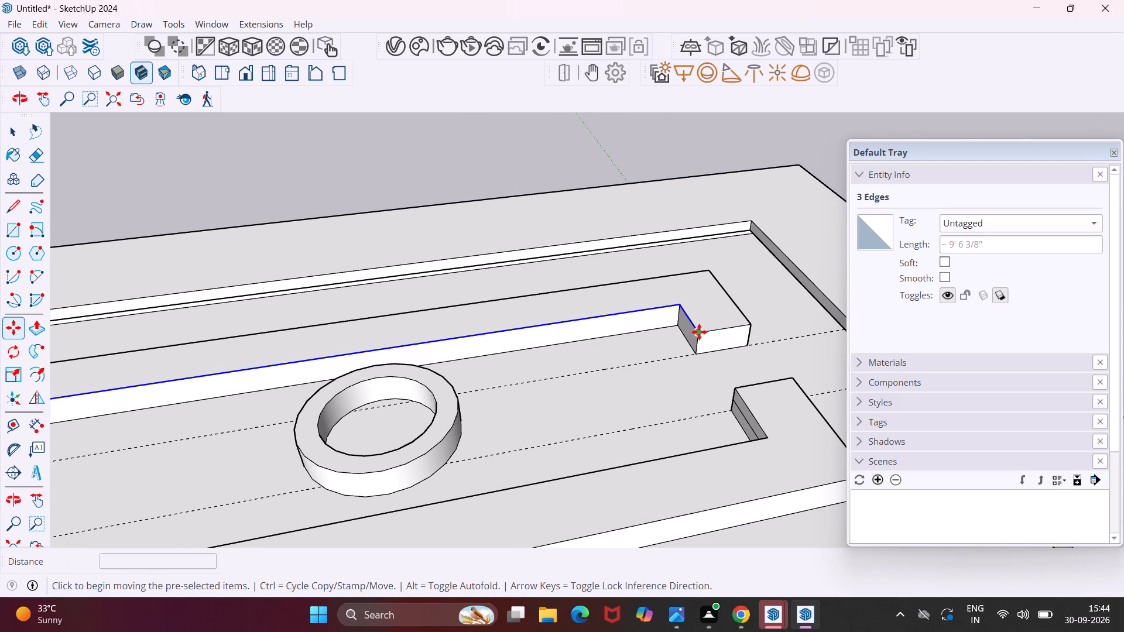
scroll(699, 332, up, 16)
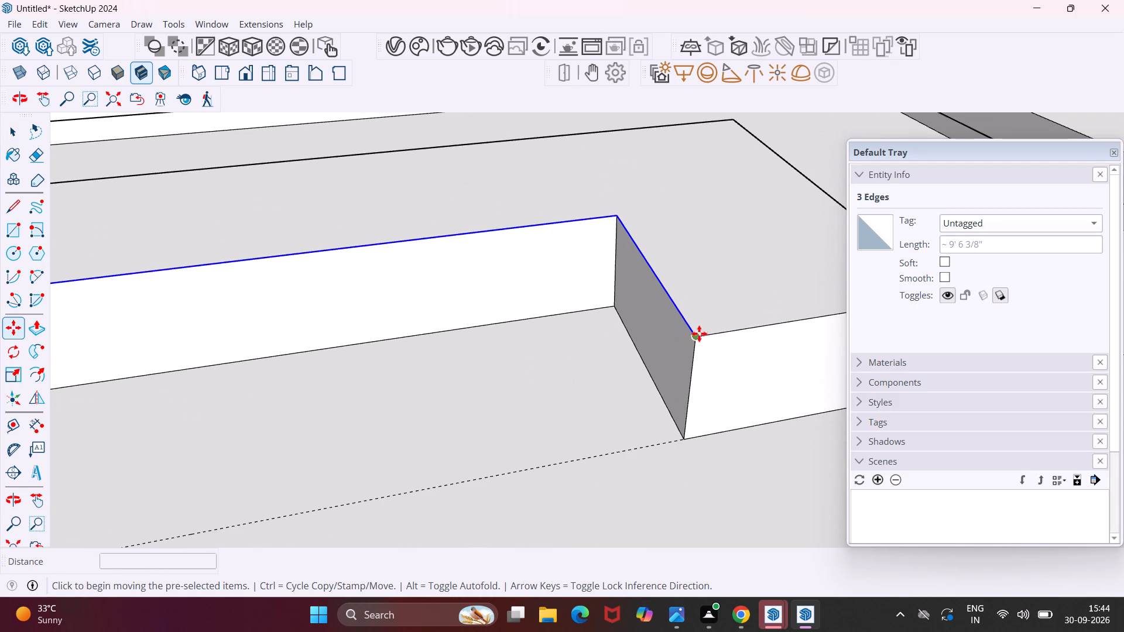
click(696, 337)
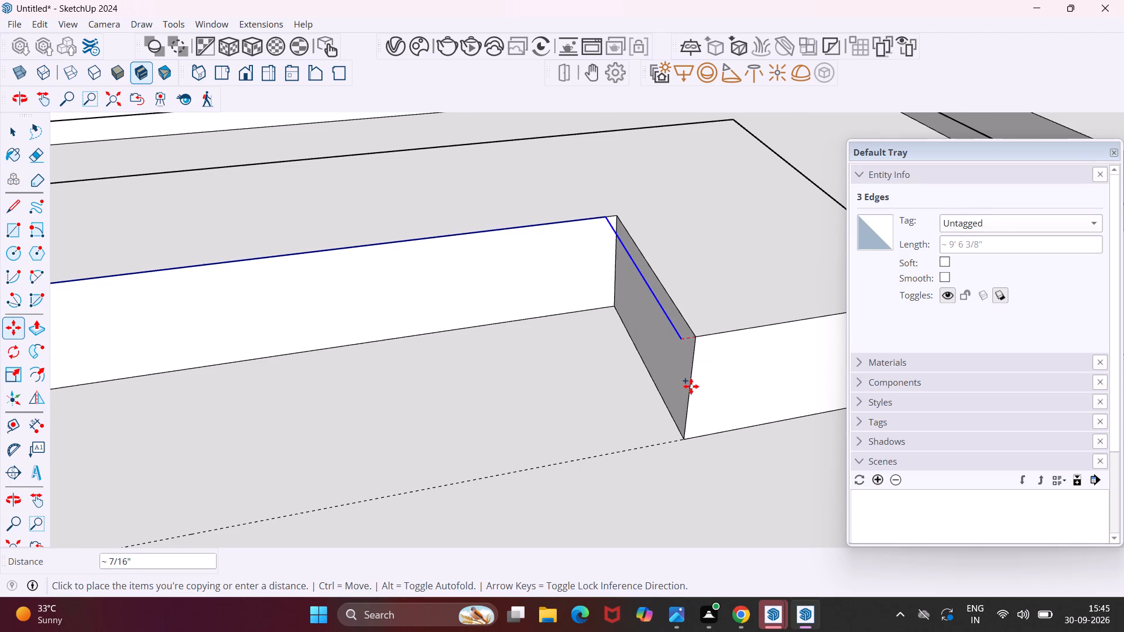
scroll(691, 386, up, 9)
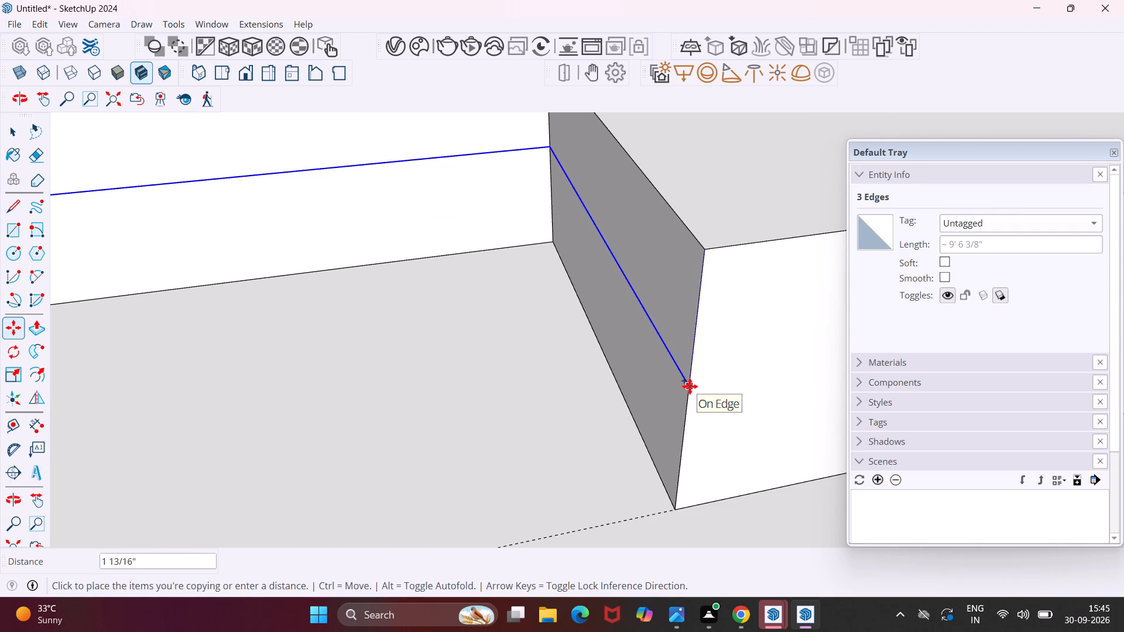
key(2)
key(shift+quotedbl)
key(Return)
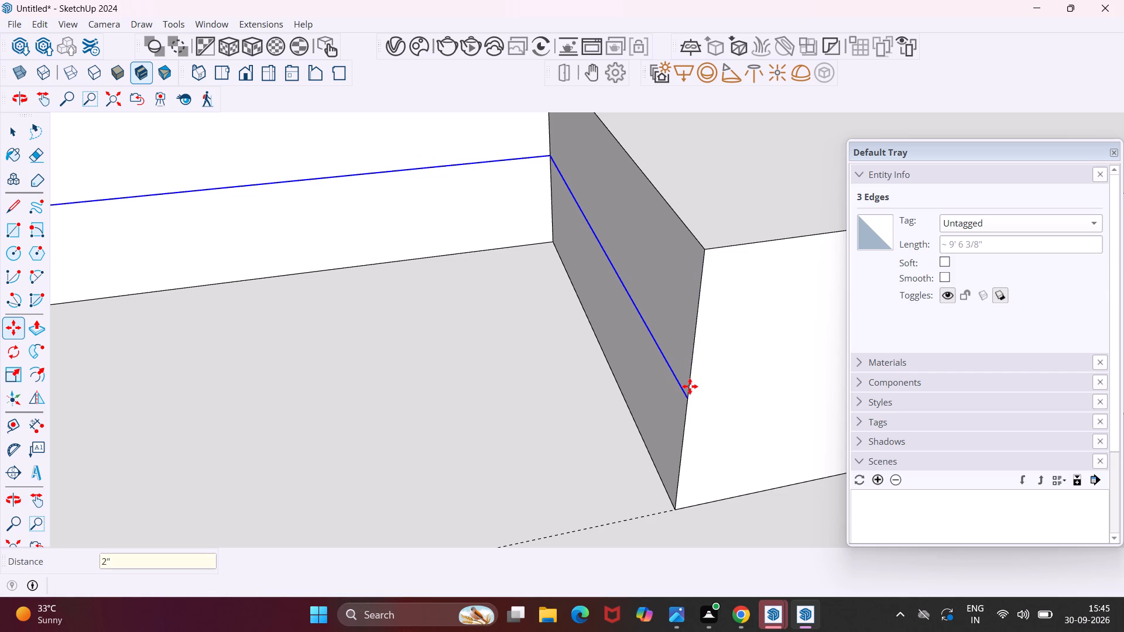
key(Escape)
key(Escape)
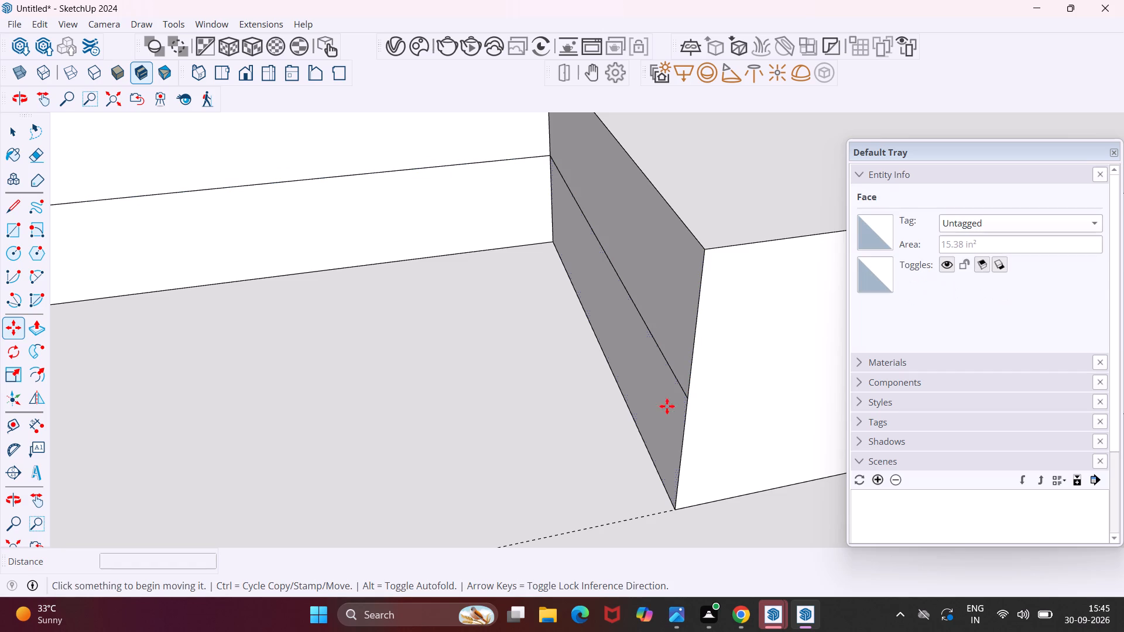
Push the lower band of one short inner end wall of the second C-shaped block 2" back under its top.
key(space)
click(668, 402)
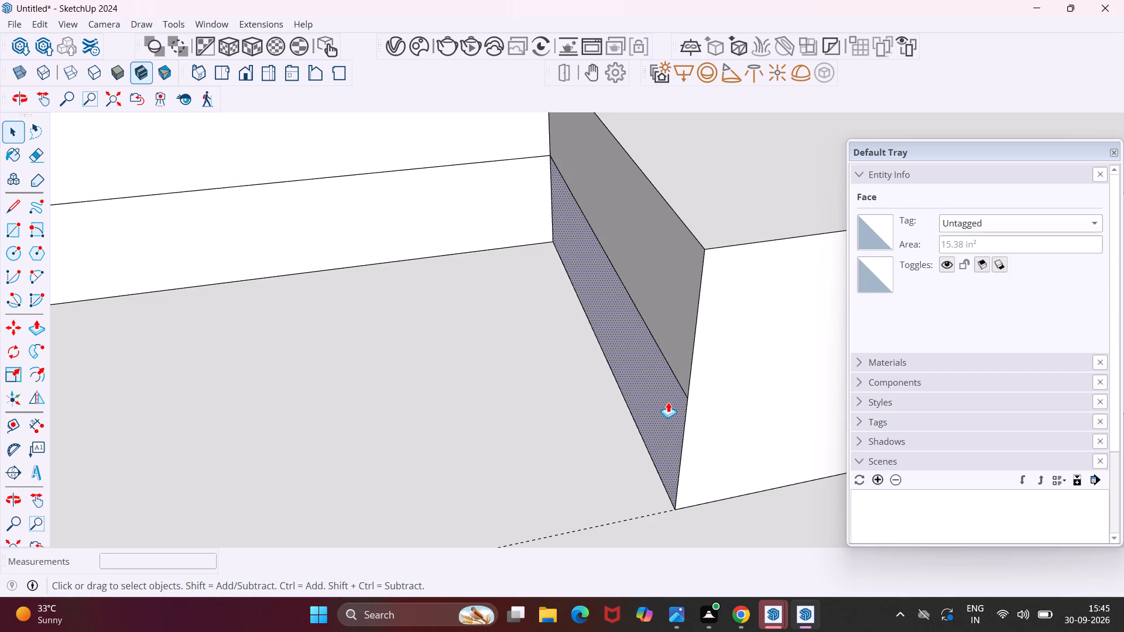
key(p)
click(668, 402)
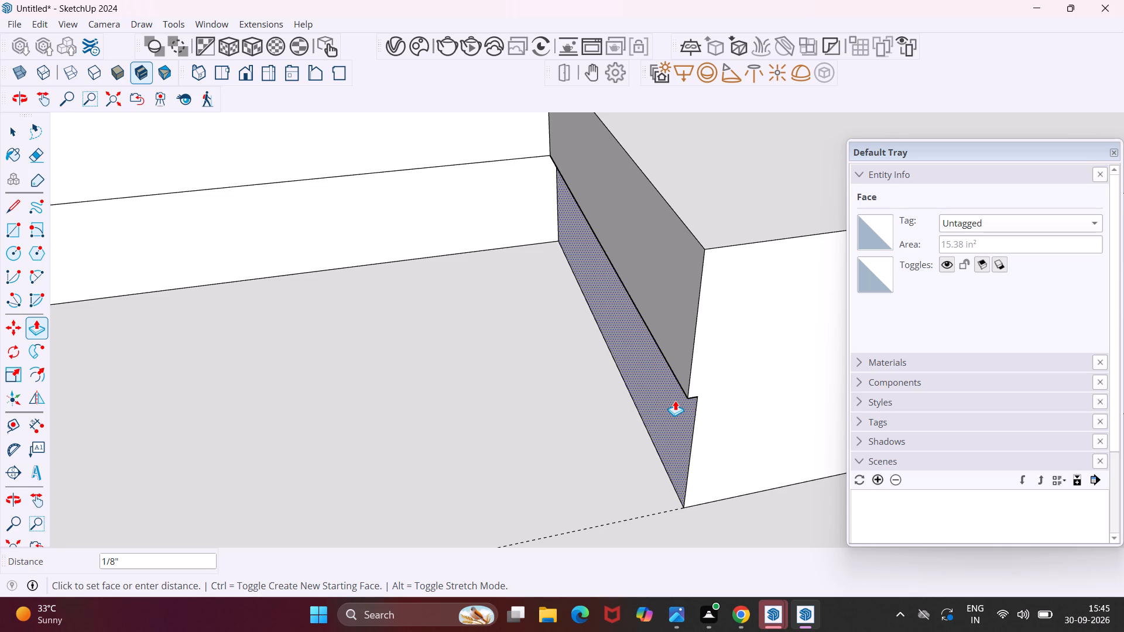
text(2")
key(Return)
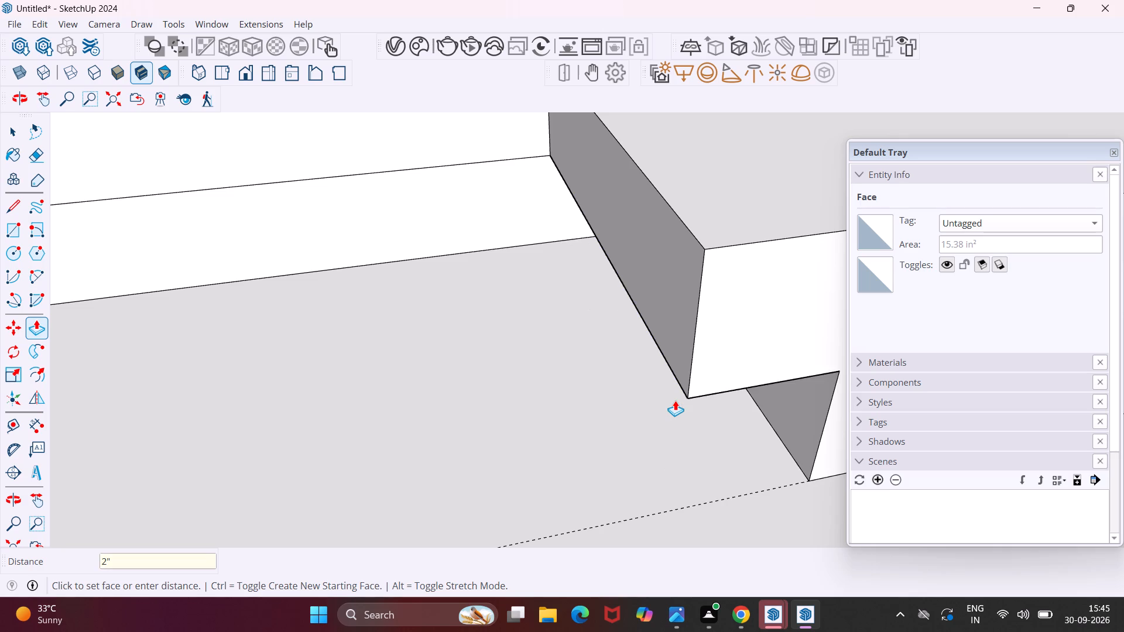
scroll(675, 399, down, 16)
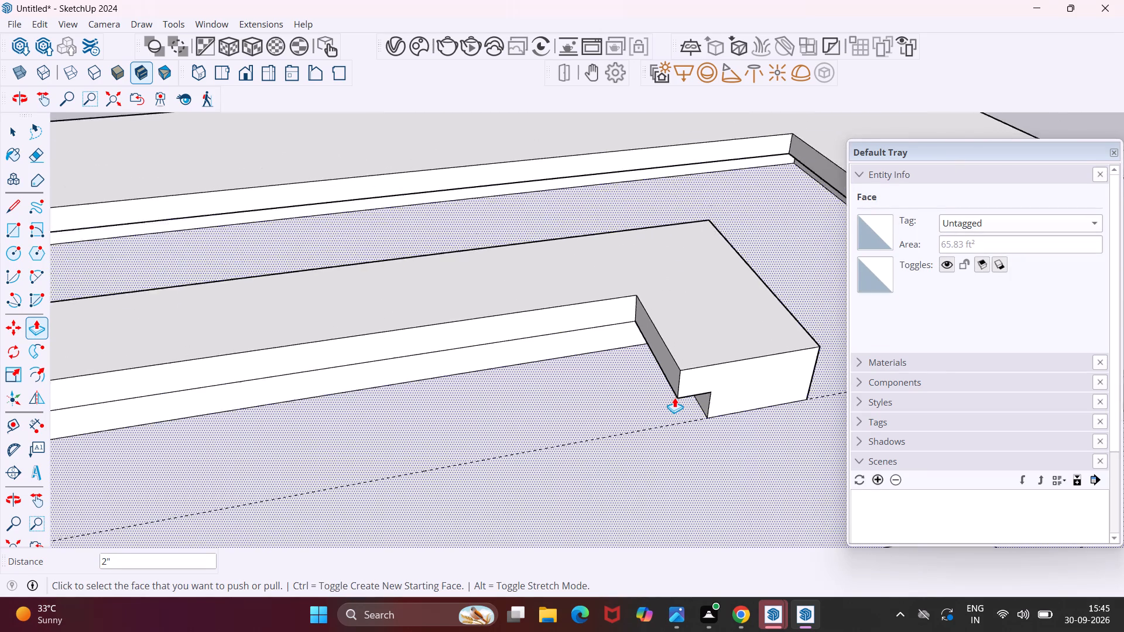
Push the lower band of the same C-shaped block's long inner wall 2" back beneath the upper band.
scroll(674, 397, down, 3)
click(604, 359)
click(604, 359)
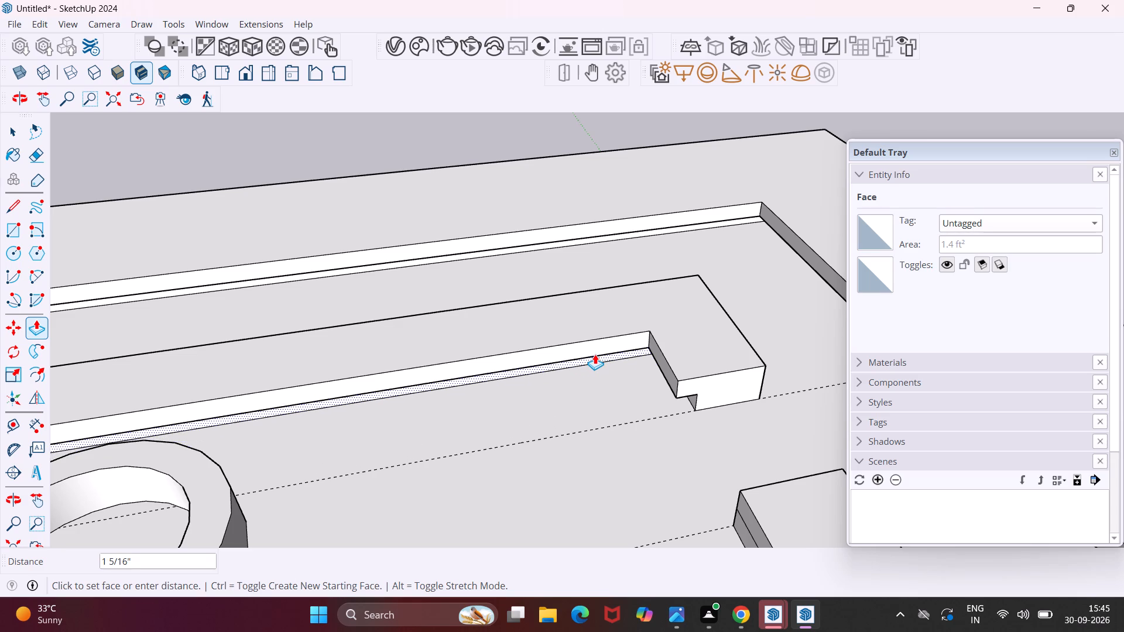
middle_drag(595, 354, 529, 235)
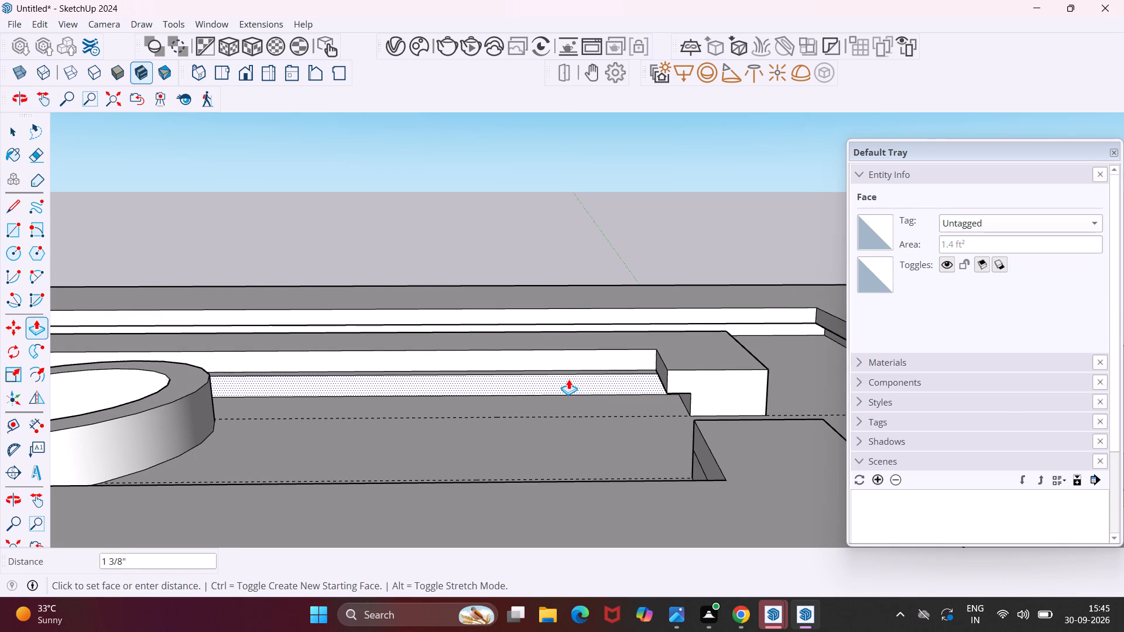
scroll(568, 379, up, 8)
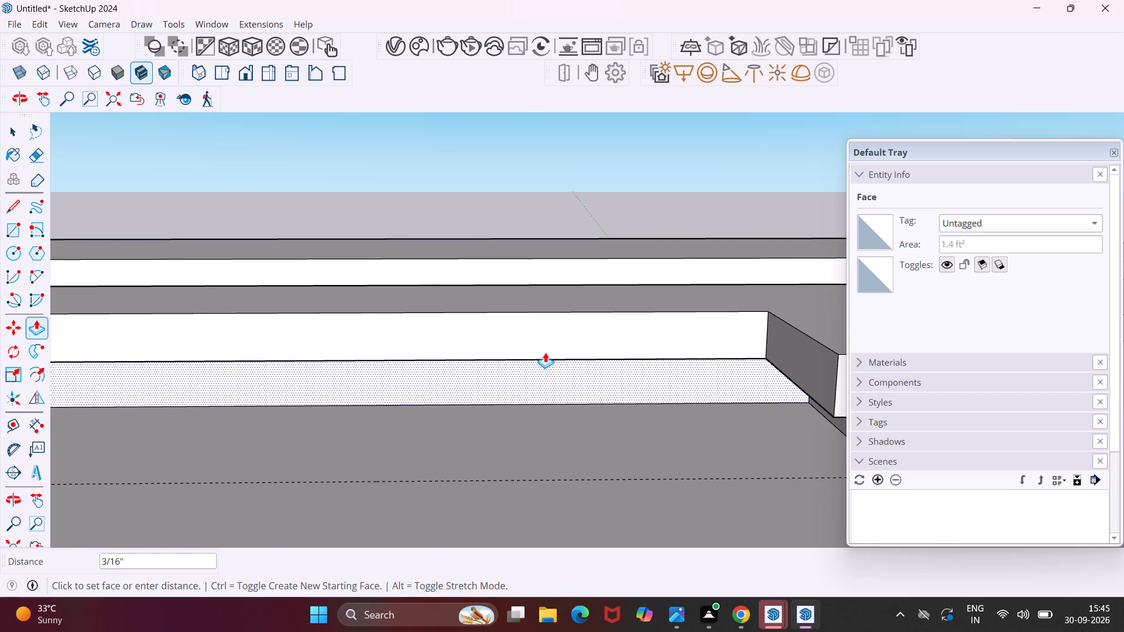
text(2")
key(Return)
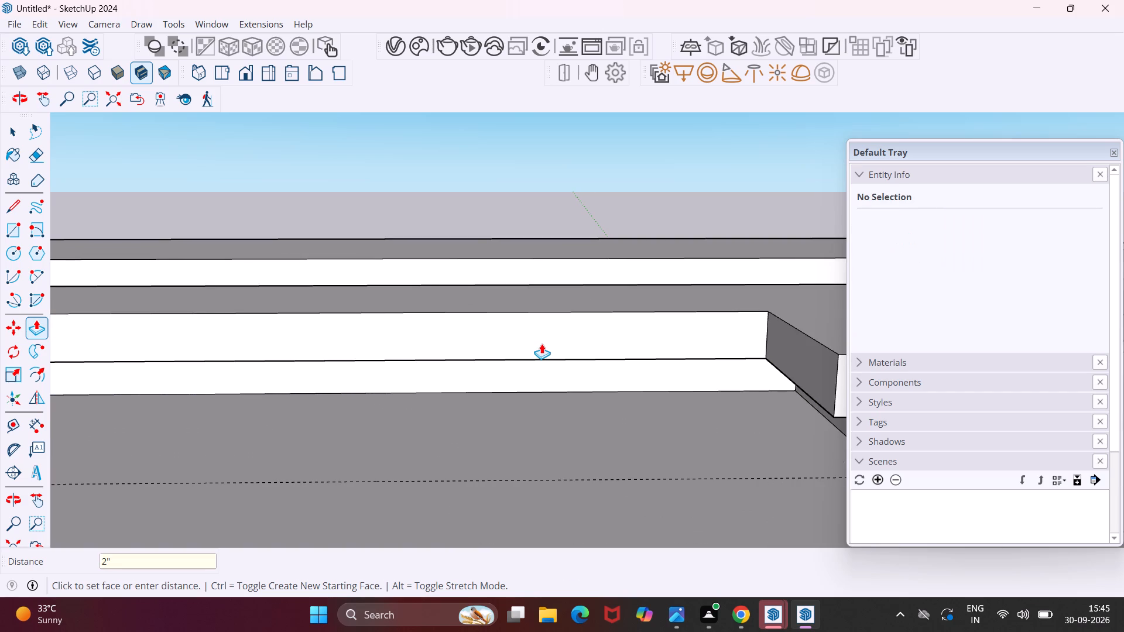
Repeat the 2" push on the lower band of the same block's other short inner end wall.
scroll(542, 344, down, 13)
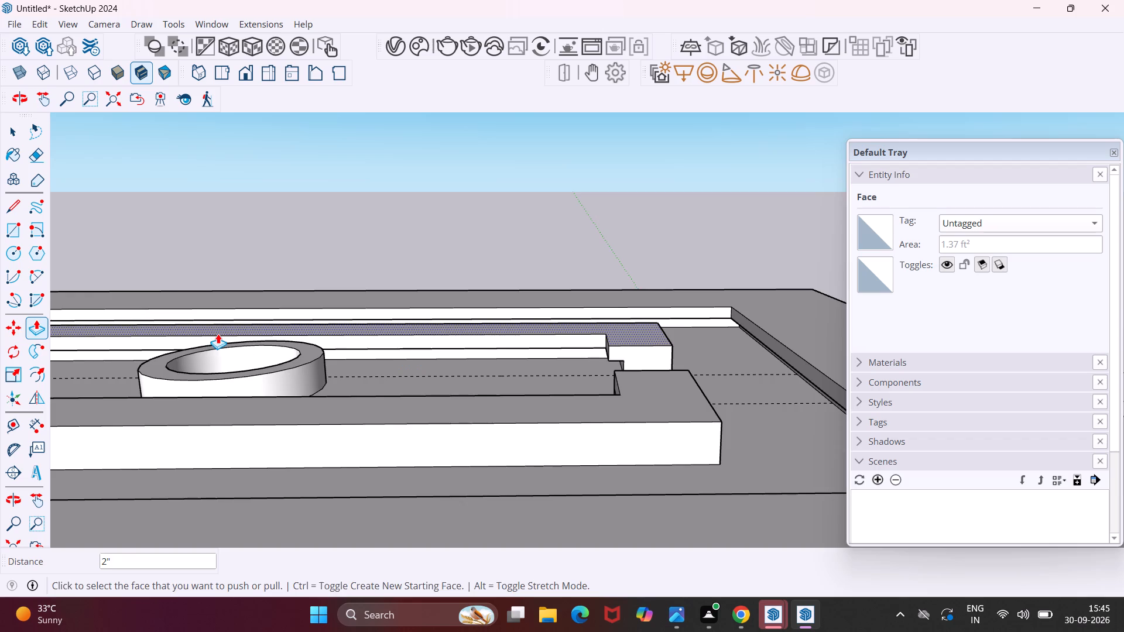
middle_drag(217, 333, 0, 435)
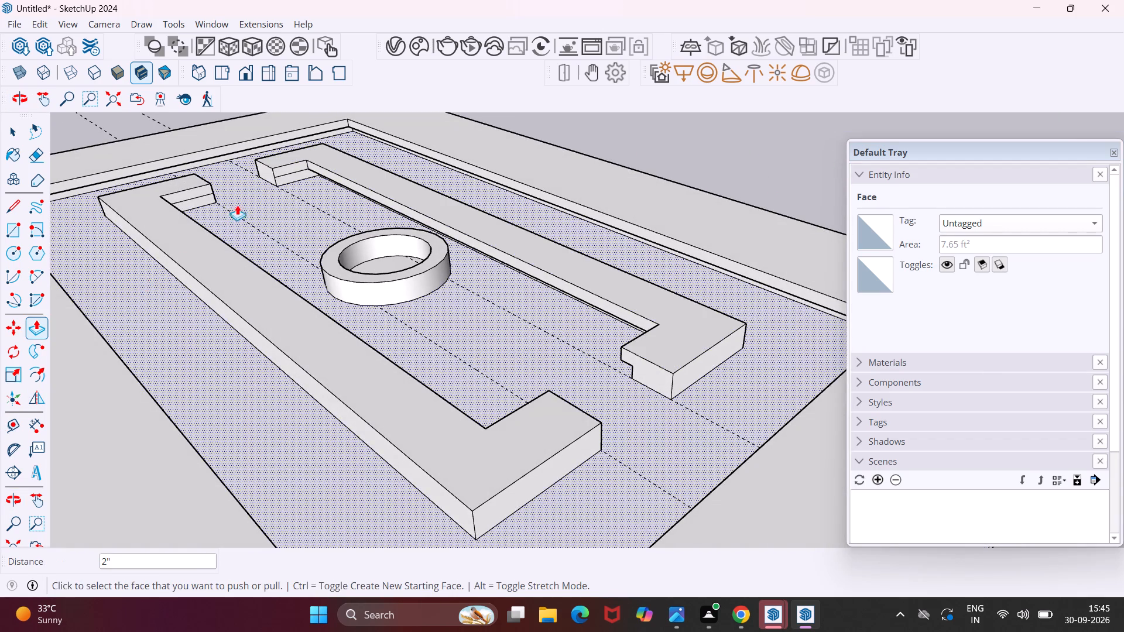
scroll(275, 173, up, 16)
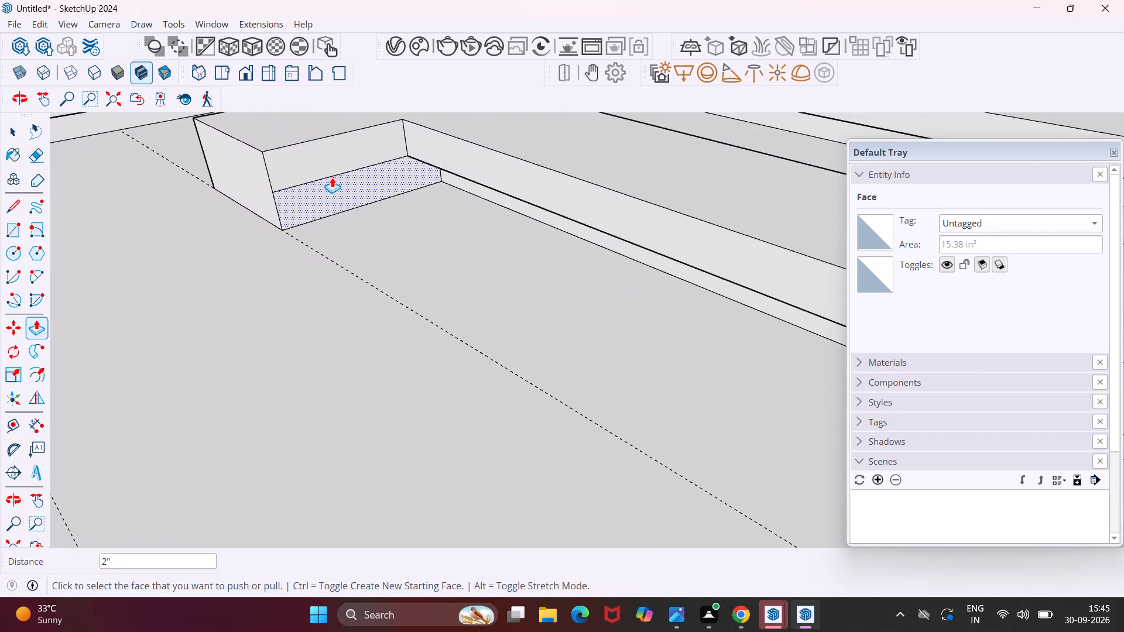
double_click(334, 176)
key(ctrl+z)
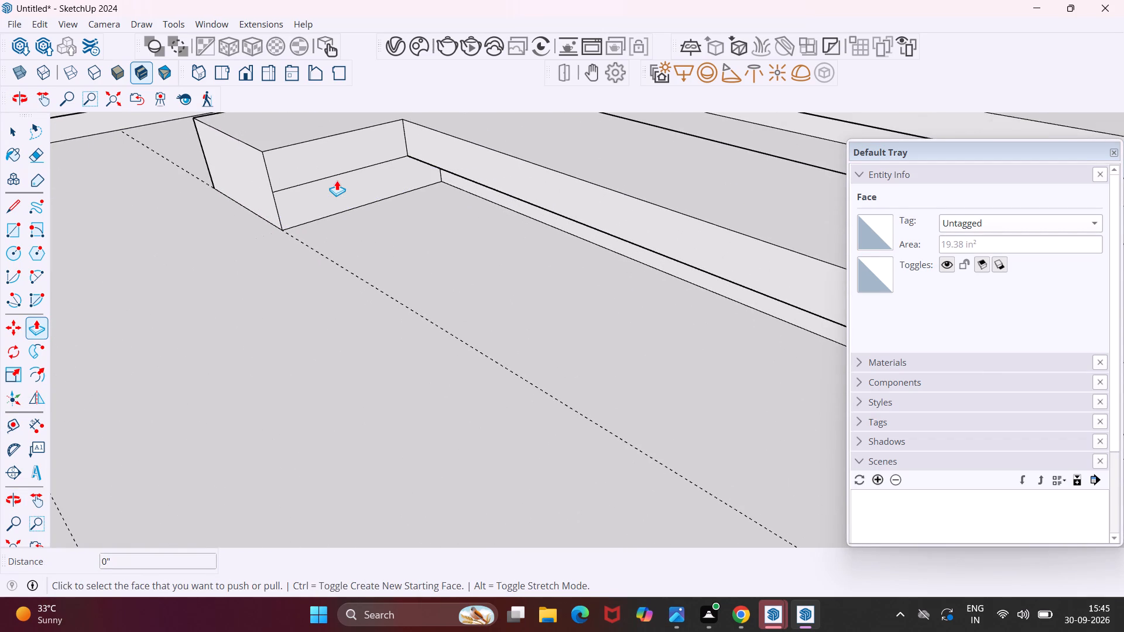
double_click(337, 180)
Repeat the 2" push on the lower bands of the other C-shaped block's long inner wall and one short inner end wall.
scroll(259, 218, down, 14)
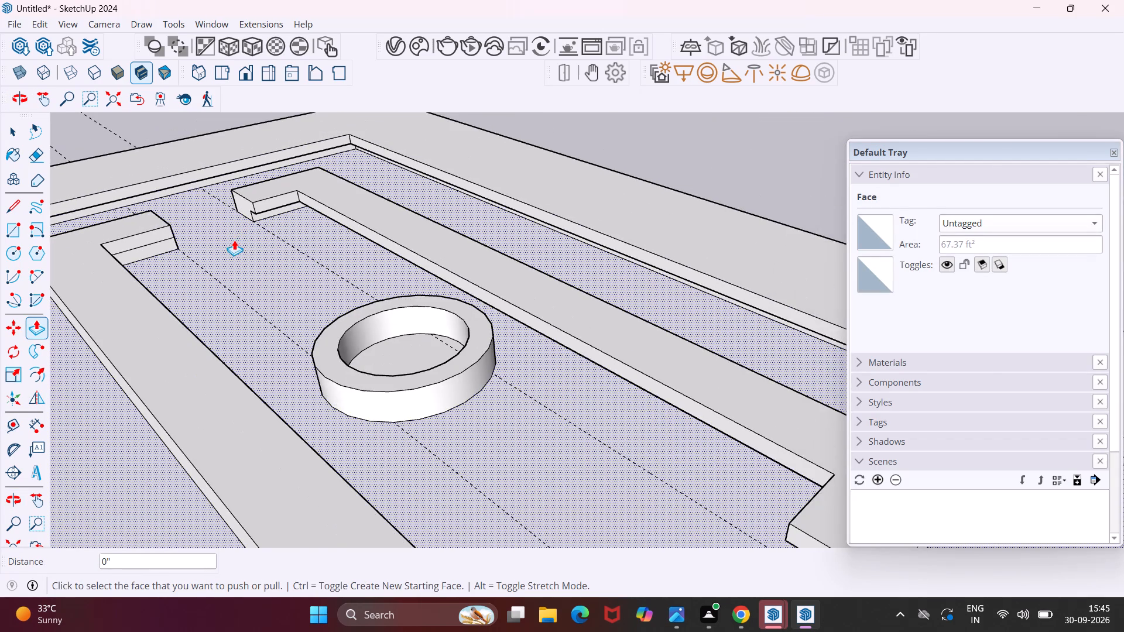
middle_drag(234, 240, 0, 255)
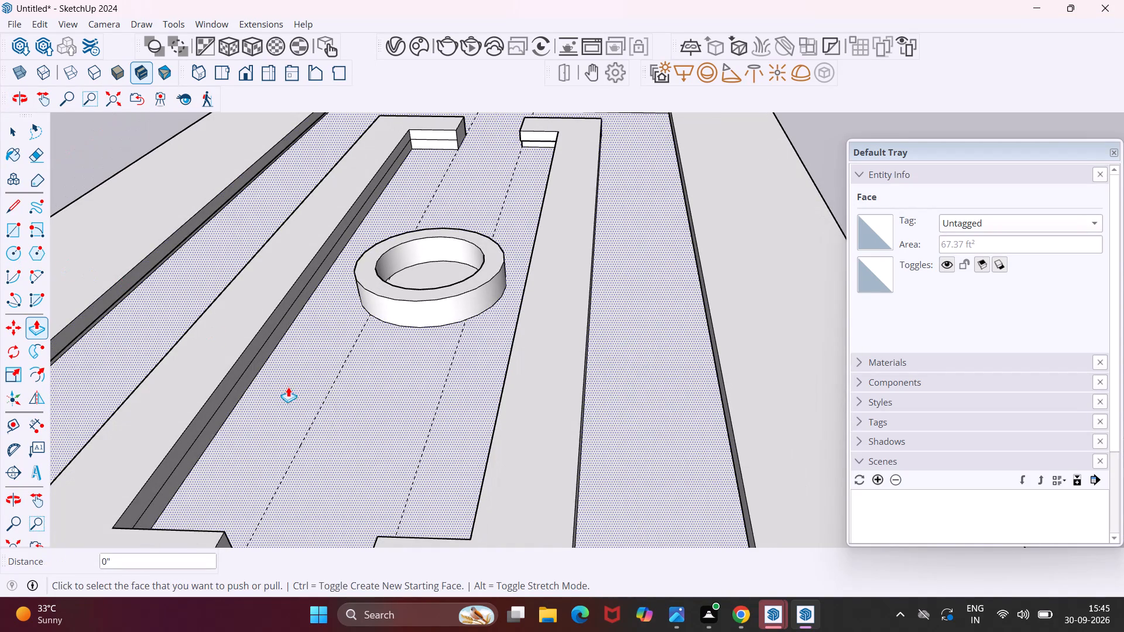
scroll(245, 386, up, 8)
double_click(242, 385)
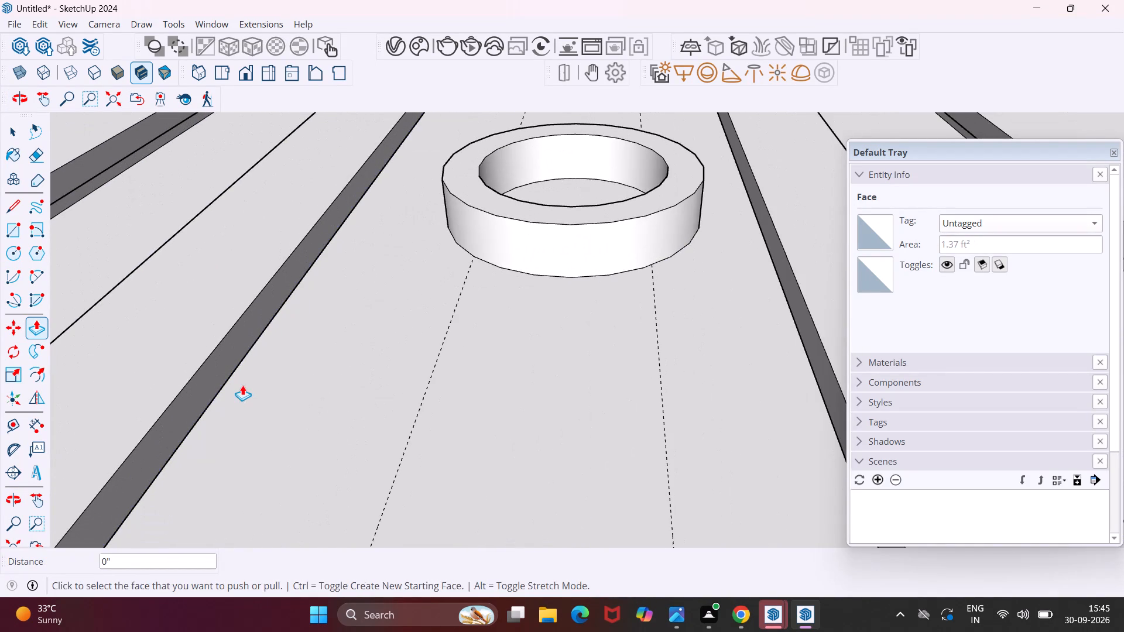
scroll(239, 375, down, 10)
scroll(406, 151, up, 5)
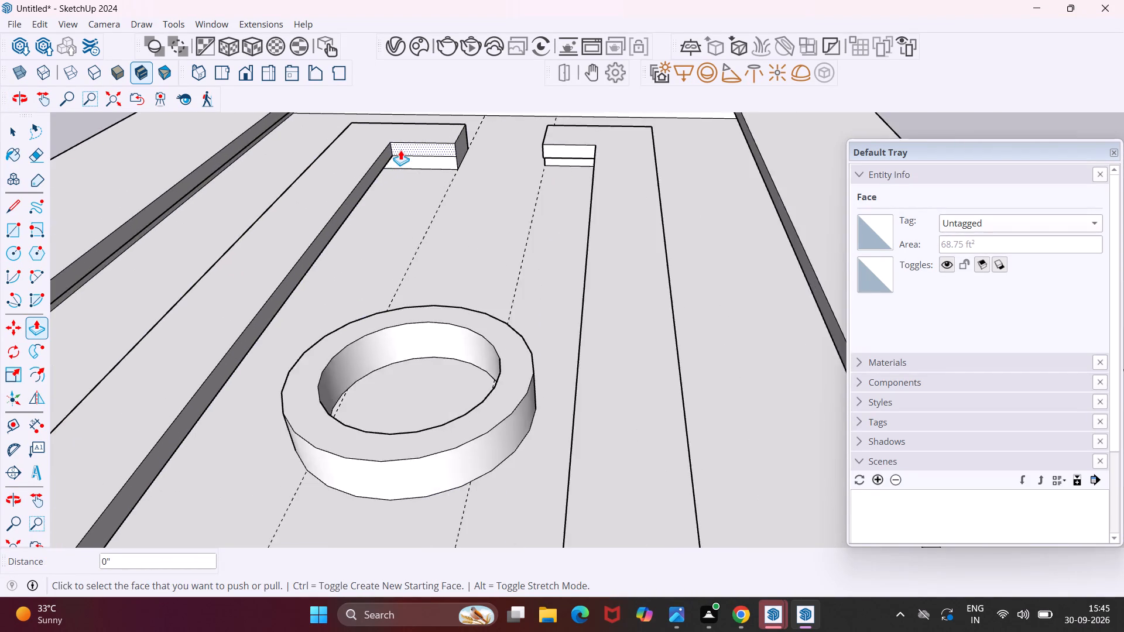
scroll(400, 150, up, 4)
double_click(417, 162)
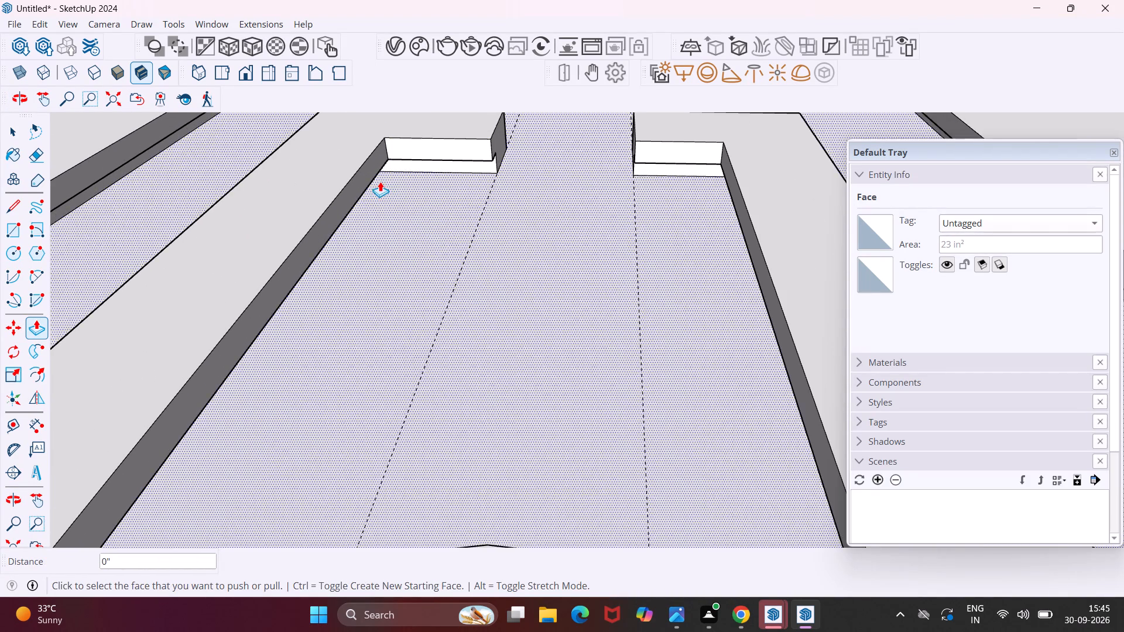
Repeat the 2" push on the lower band of the other C-shaped block's remaining short inner end wall.
scroll(380, 181, down, 13)
middle_drag(319, 364, 150, 381)
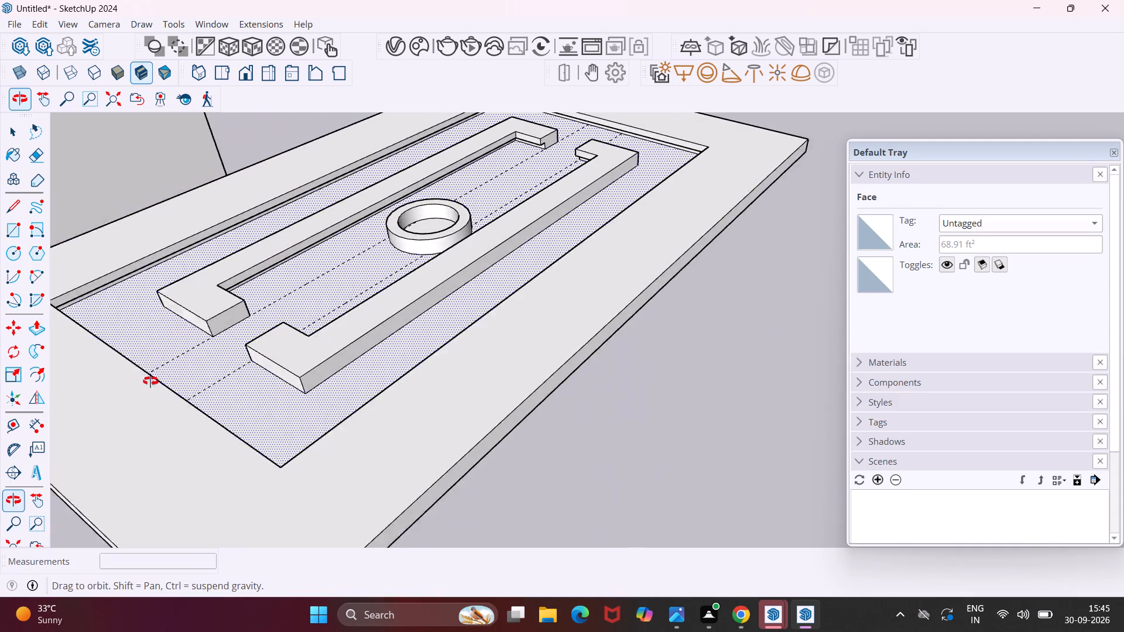
middle_drag(150, 381, 93, 374)
middle_drag(320, 232, 152, 240)
scroll(381, 170, up, 18)
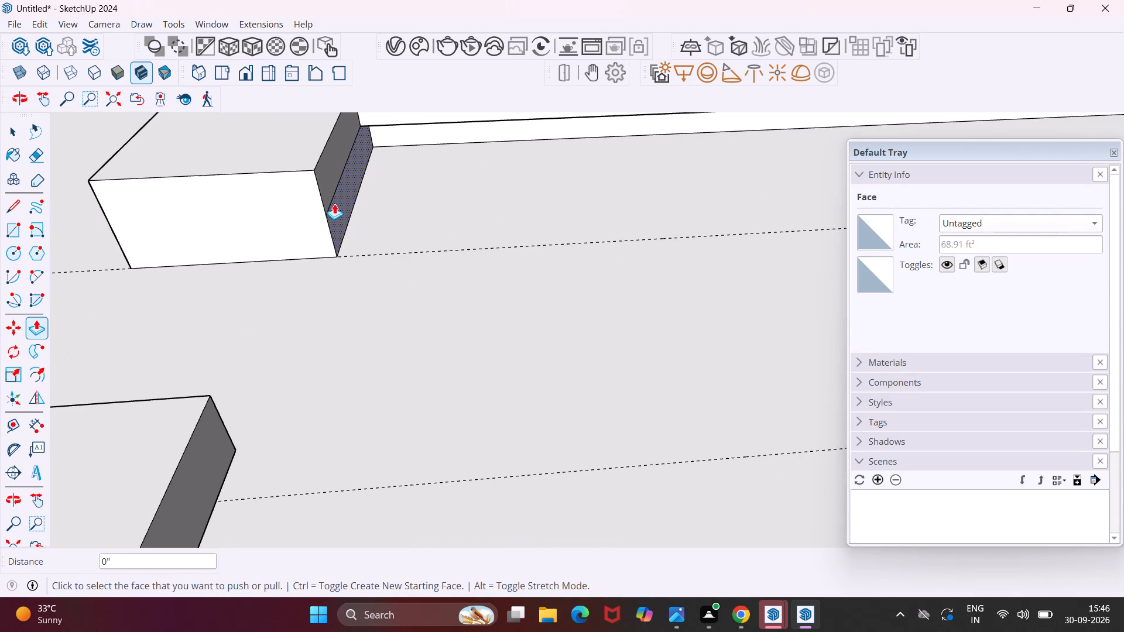
double_click(341, 207)
scroll(338, 212, down, 9)
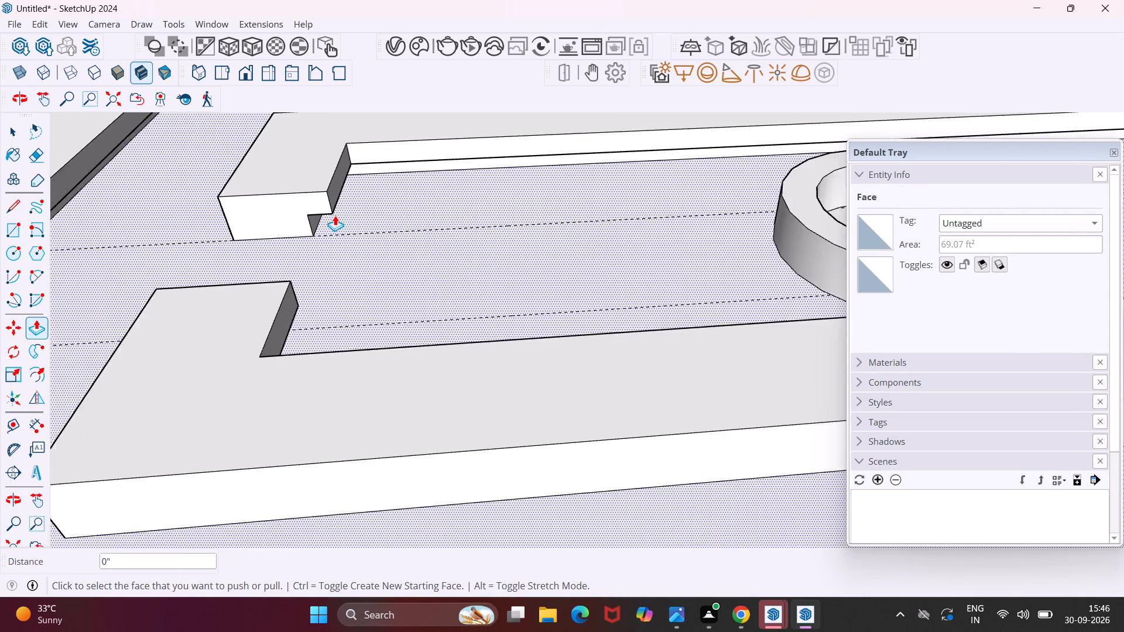
scroll(335, 215, down, 3)
key(Escape)
key(space)
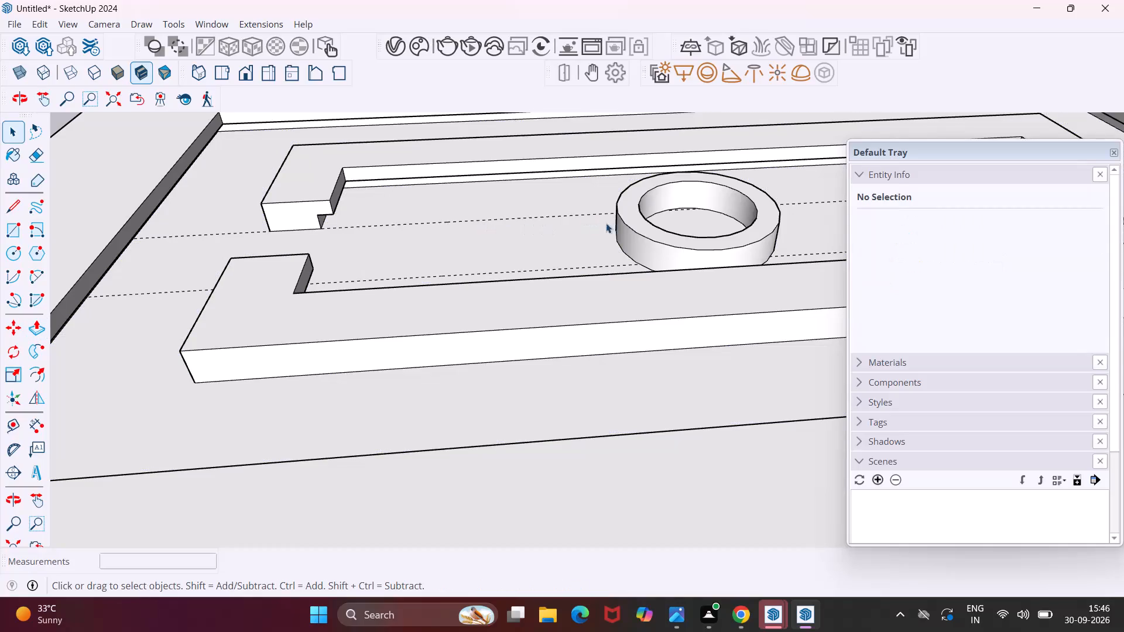
Copy the outer top circle of the central ring 2" straight down to split its outer wall into two bands.
middle_drag(629, 228, 788, 195)
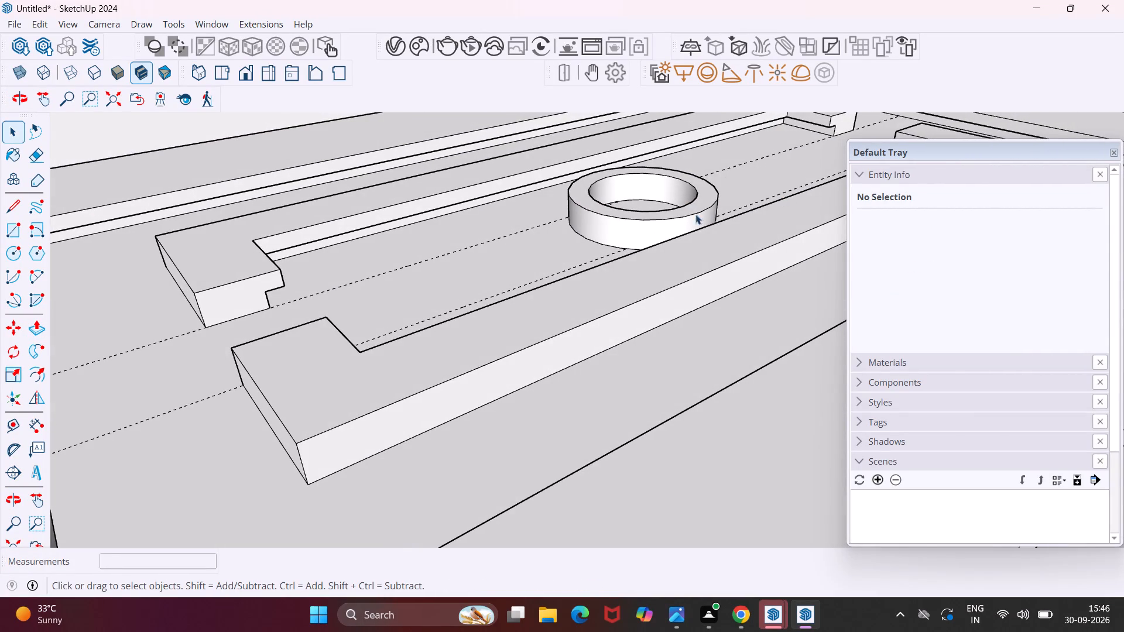
scroll(664, 221, up, 14)
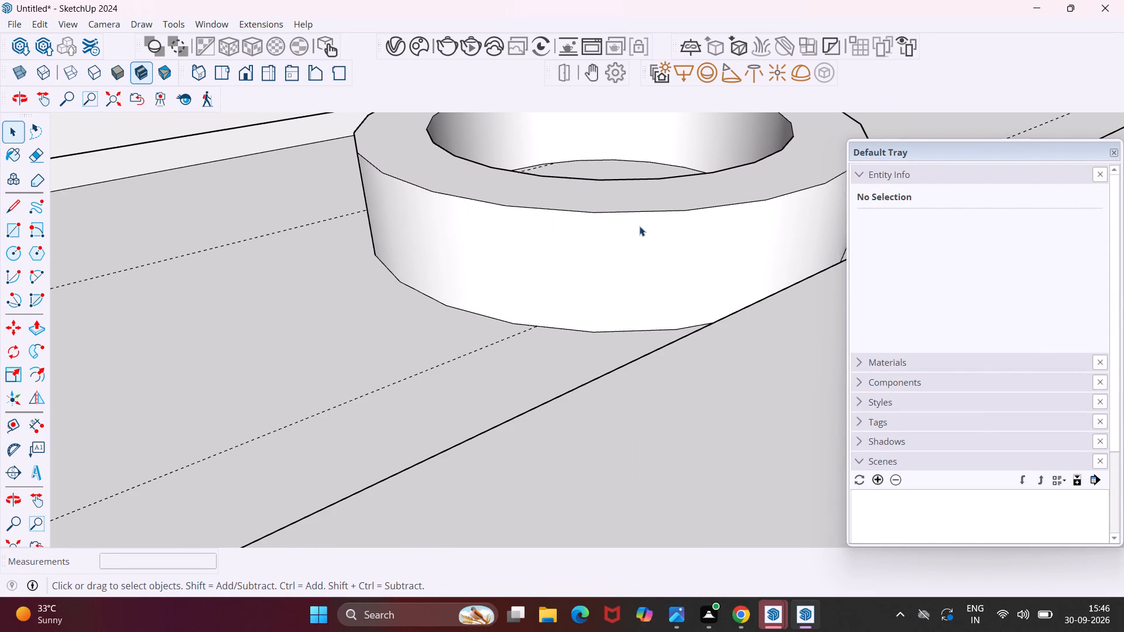
click(624, 212)
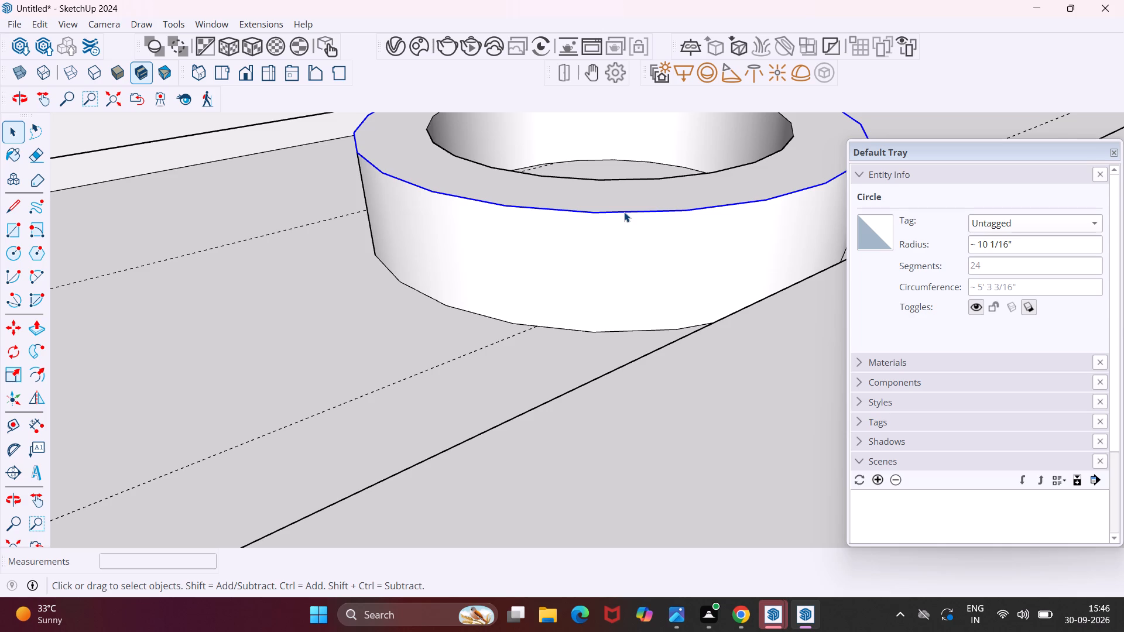
key(m)
click(624, 212)
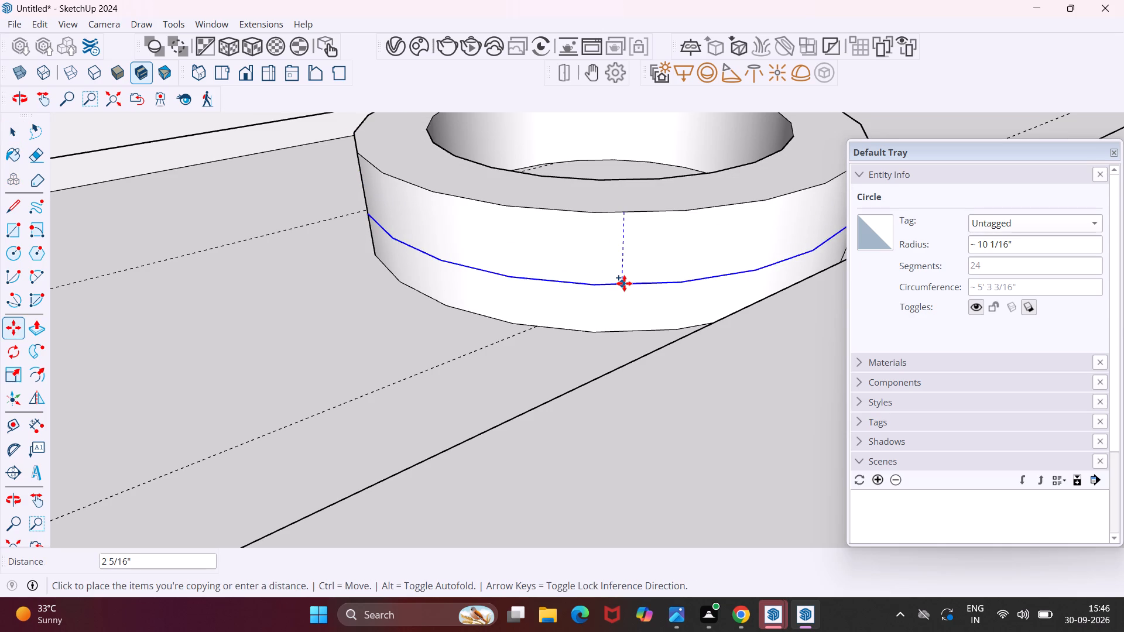
key(2)
key(shift+quotedbl)
key(Return)
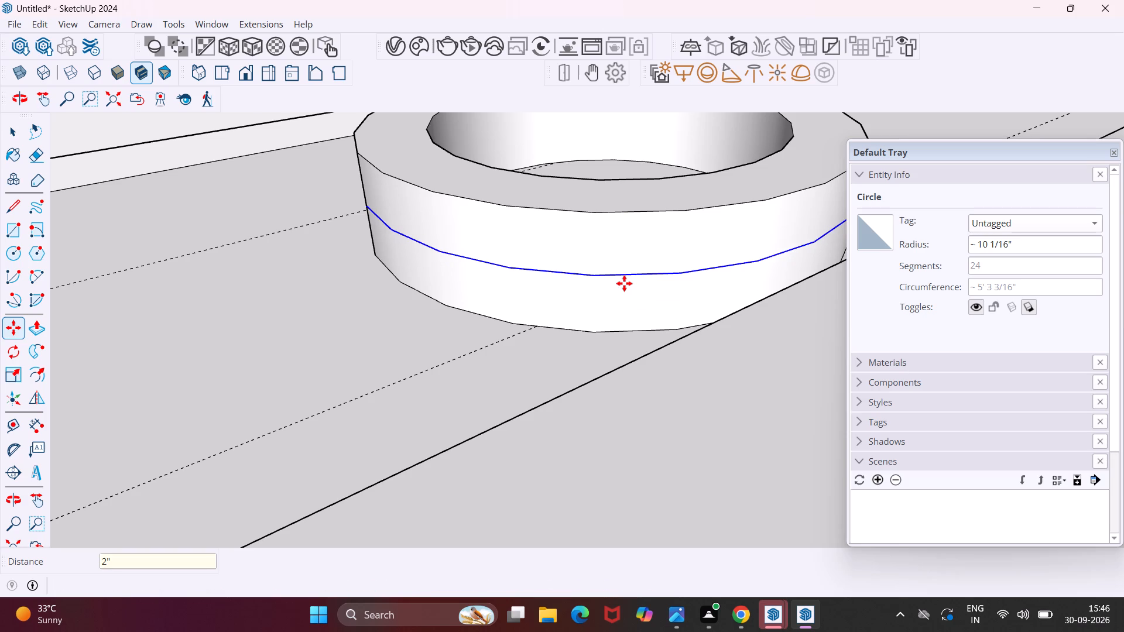
key(Escape)
key(space)
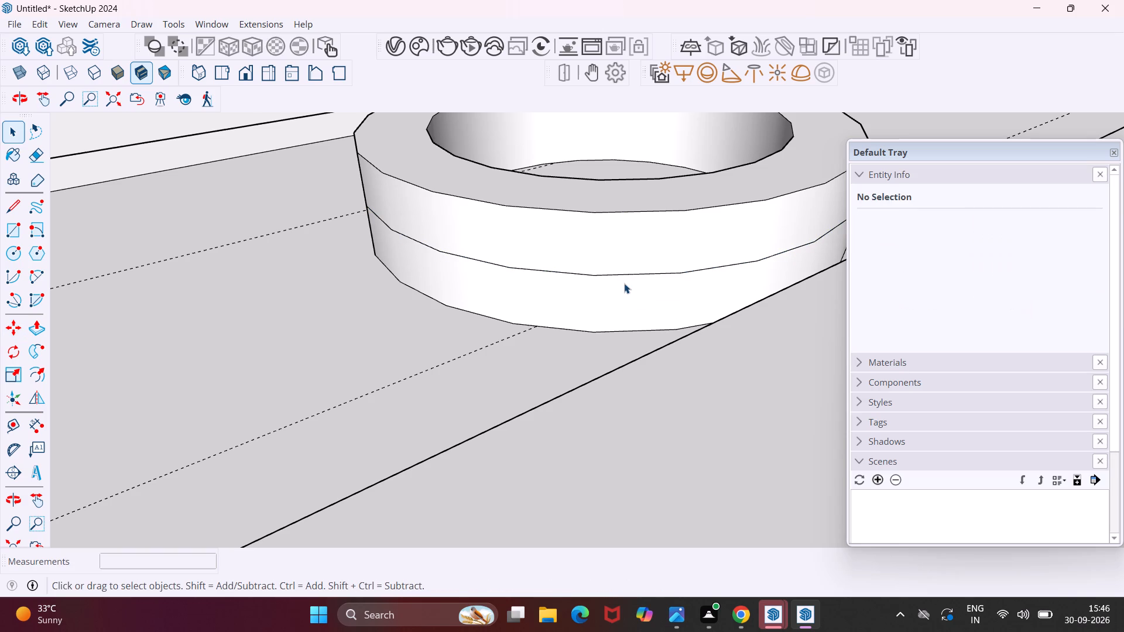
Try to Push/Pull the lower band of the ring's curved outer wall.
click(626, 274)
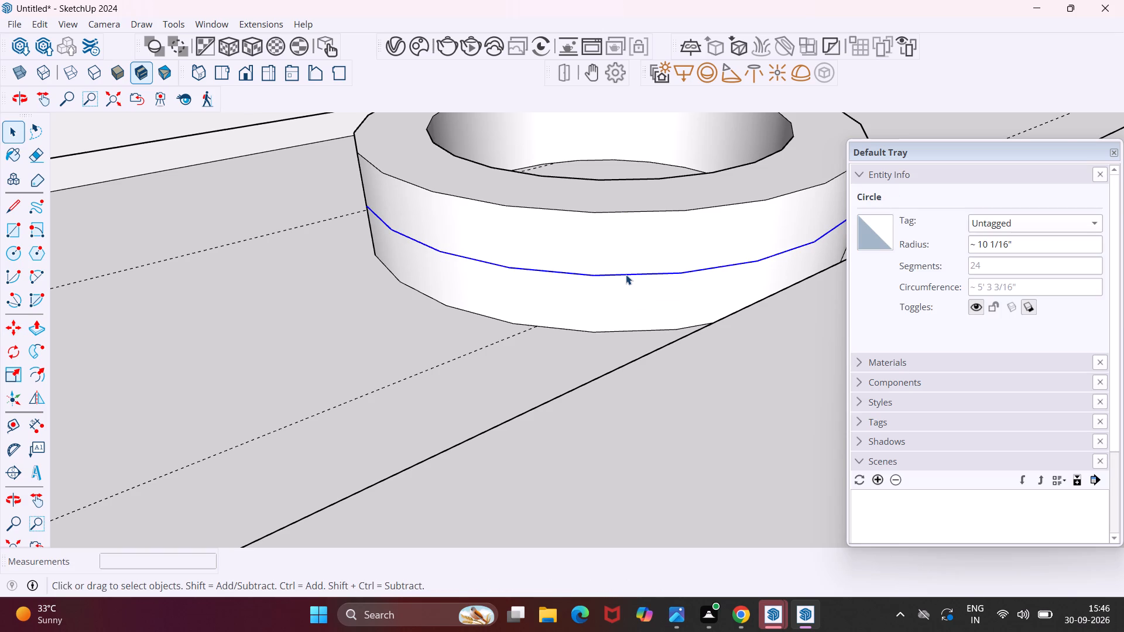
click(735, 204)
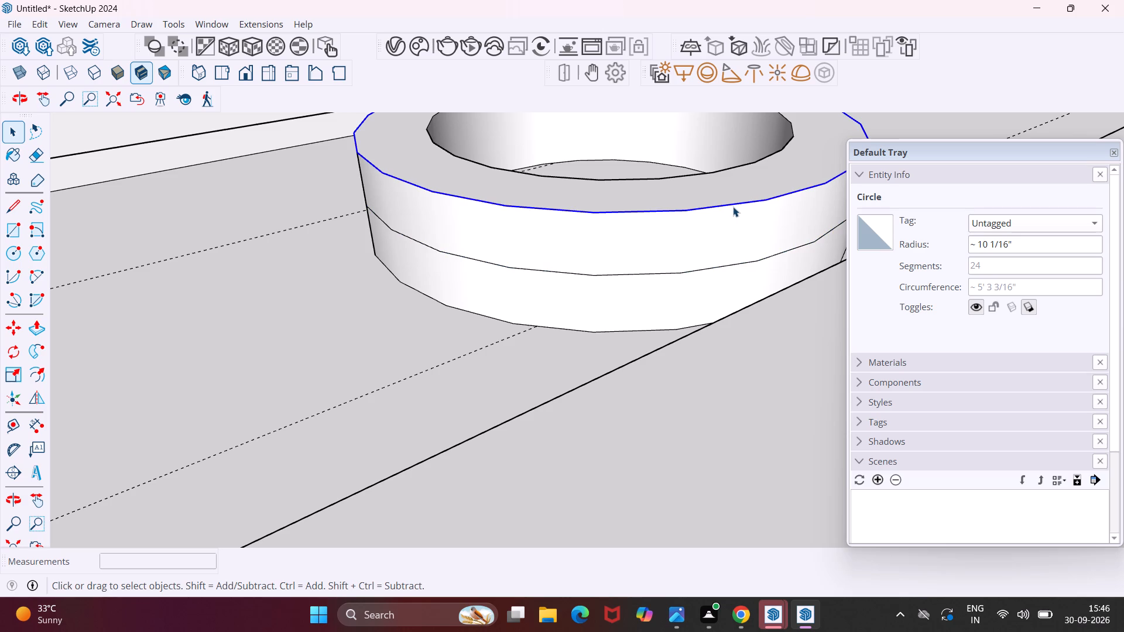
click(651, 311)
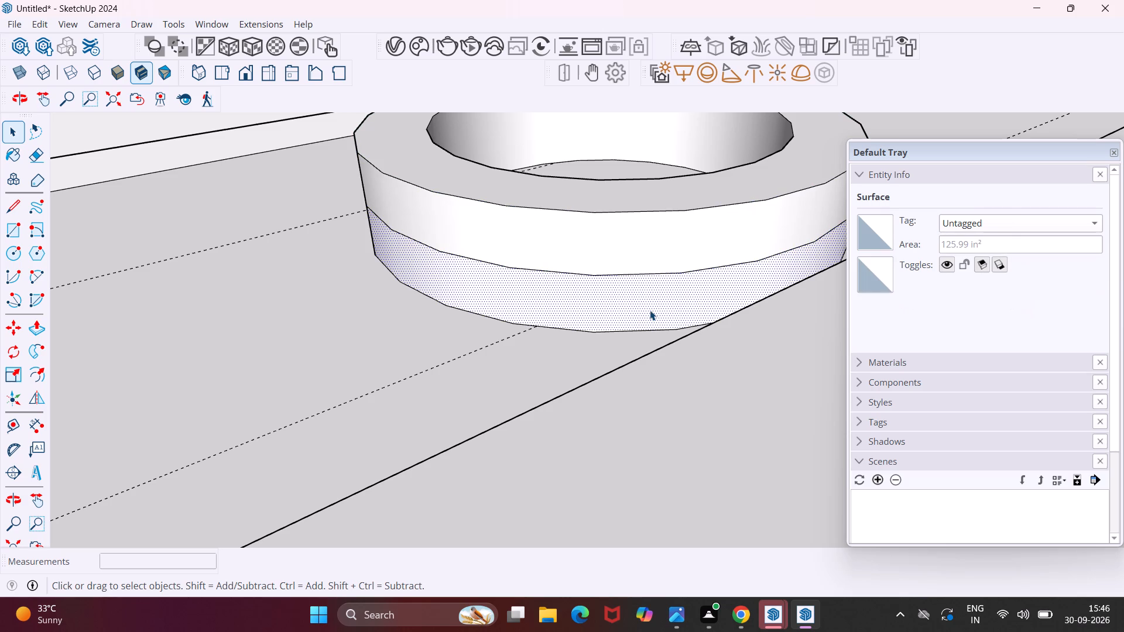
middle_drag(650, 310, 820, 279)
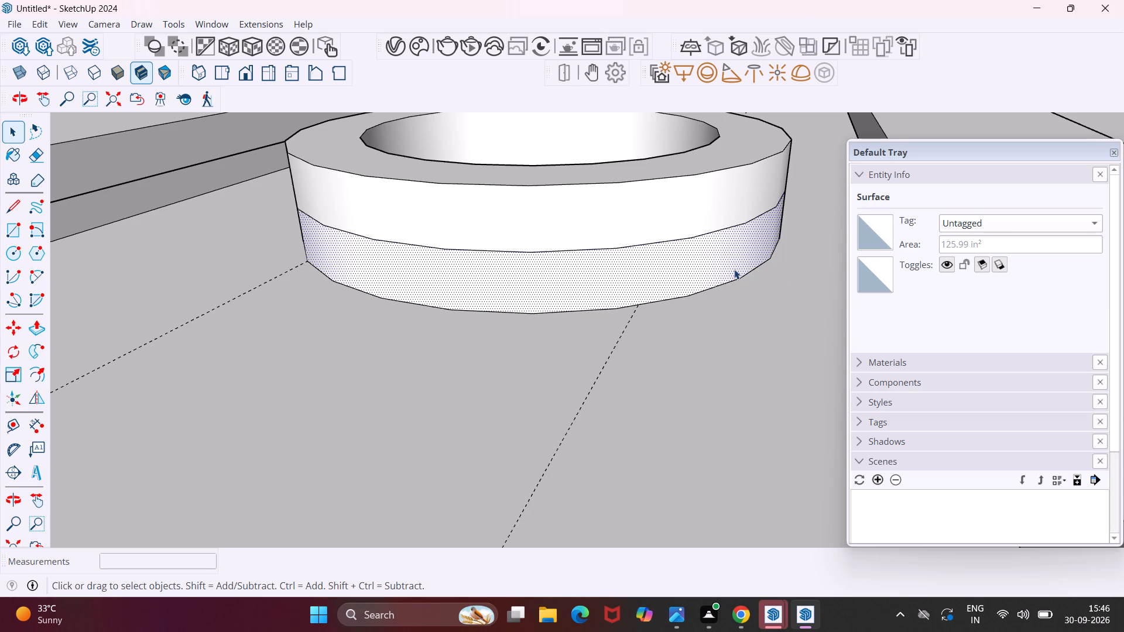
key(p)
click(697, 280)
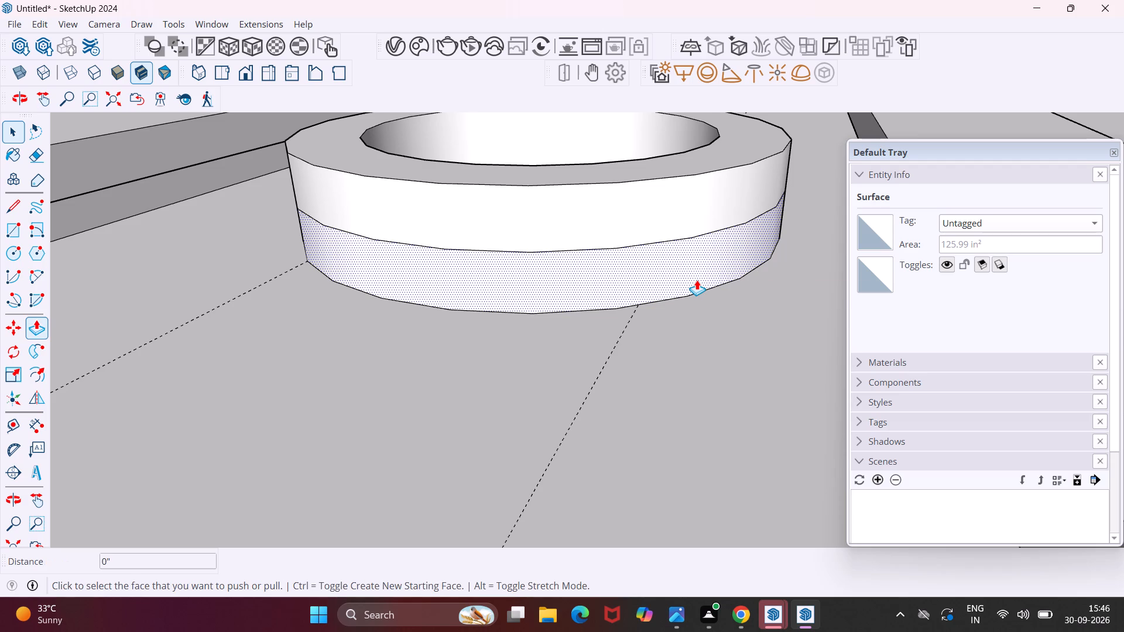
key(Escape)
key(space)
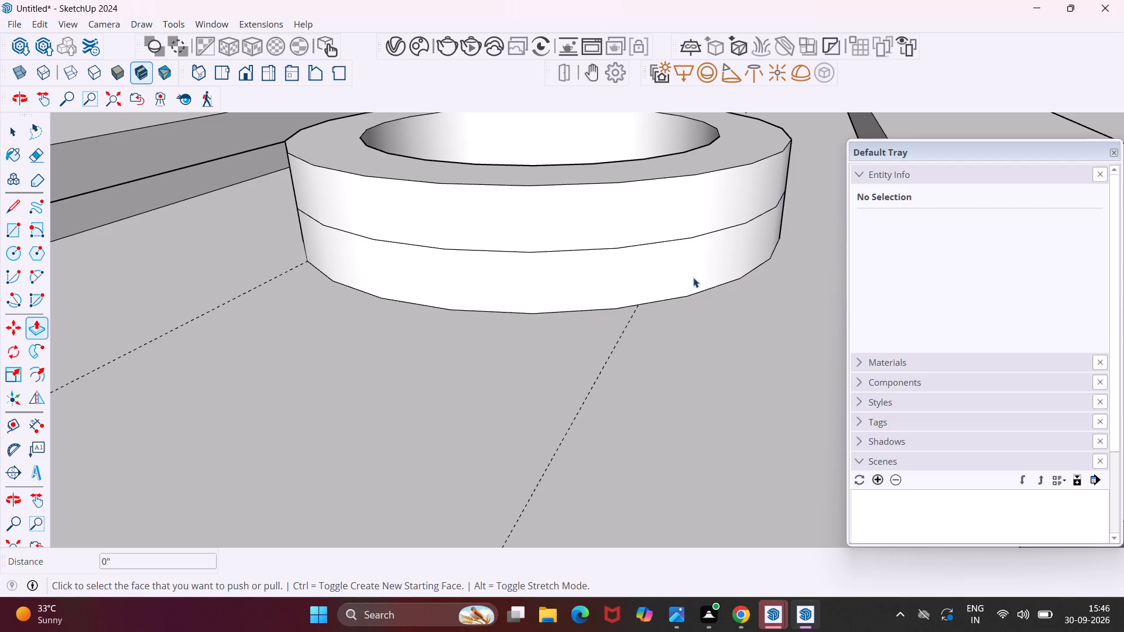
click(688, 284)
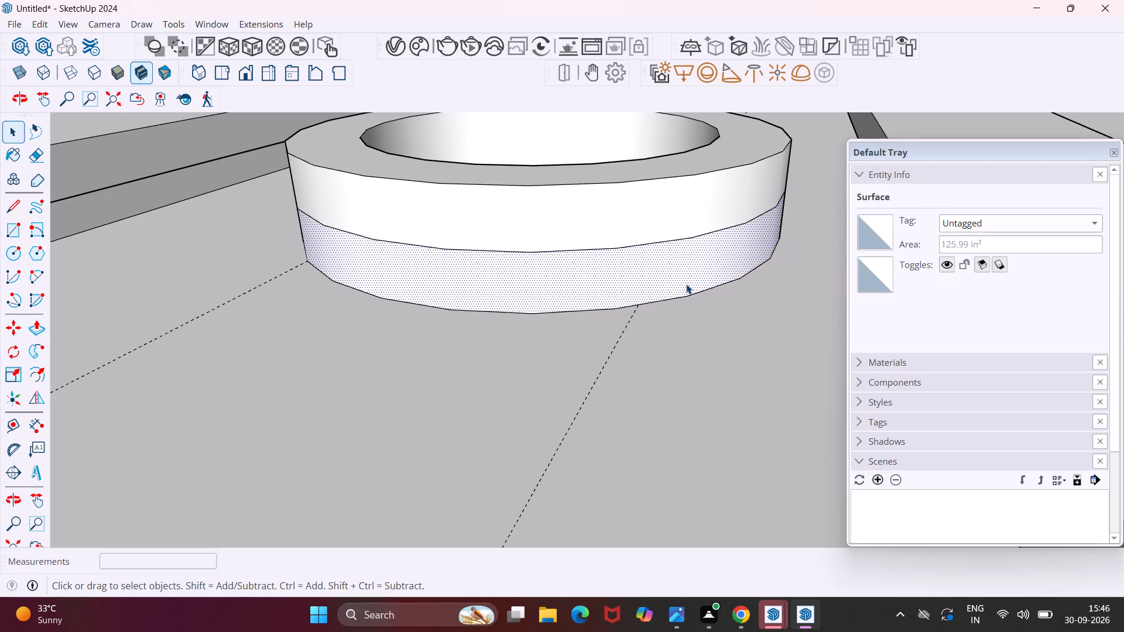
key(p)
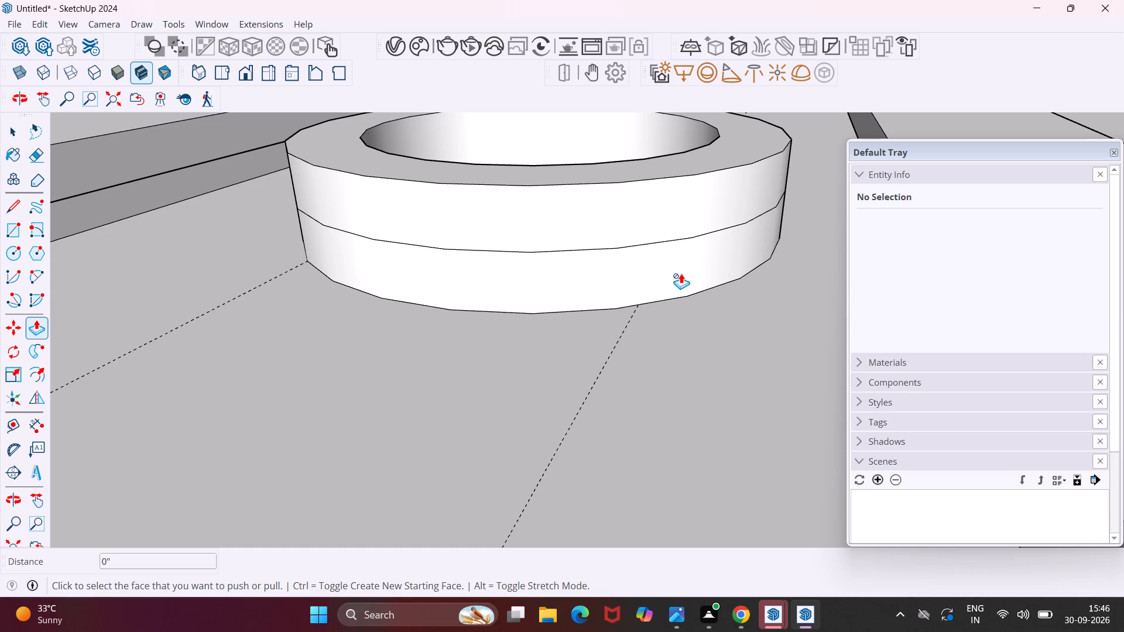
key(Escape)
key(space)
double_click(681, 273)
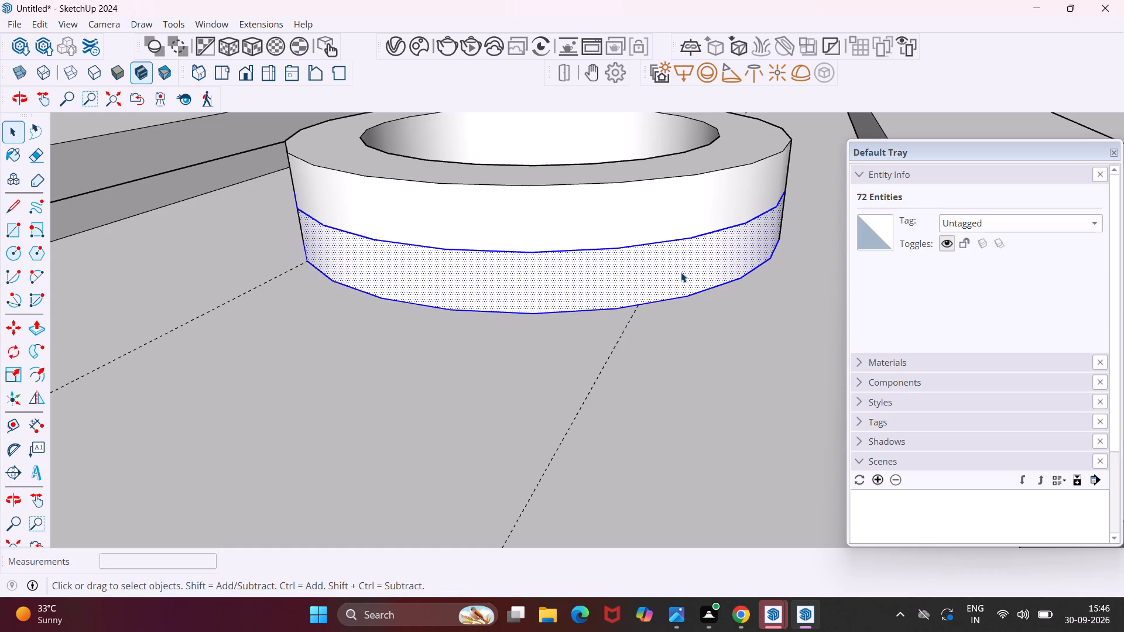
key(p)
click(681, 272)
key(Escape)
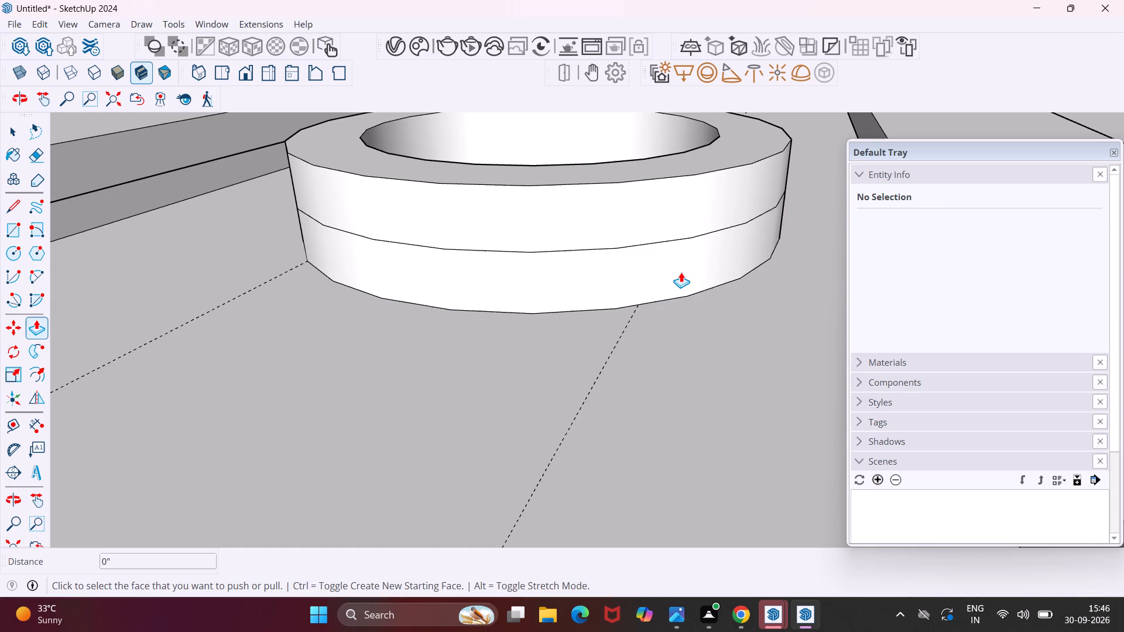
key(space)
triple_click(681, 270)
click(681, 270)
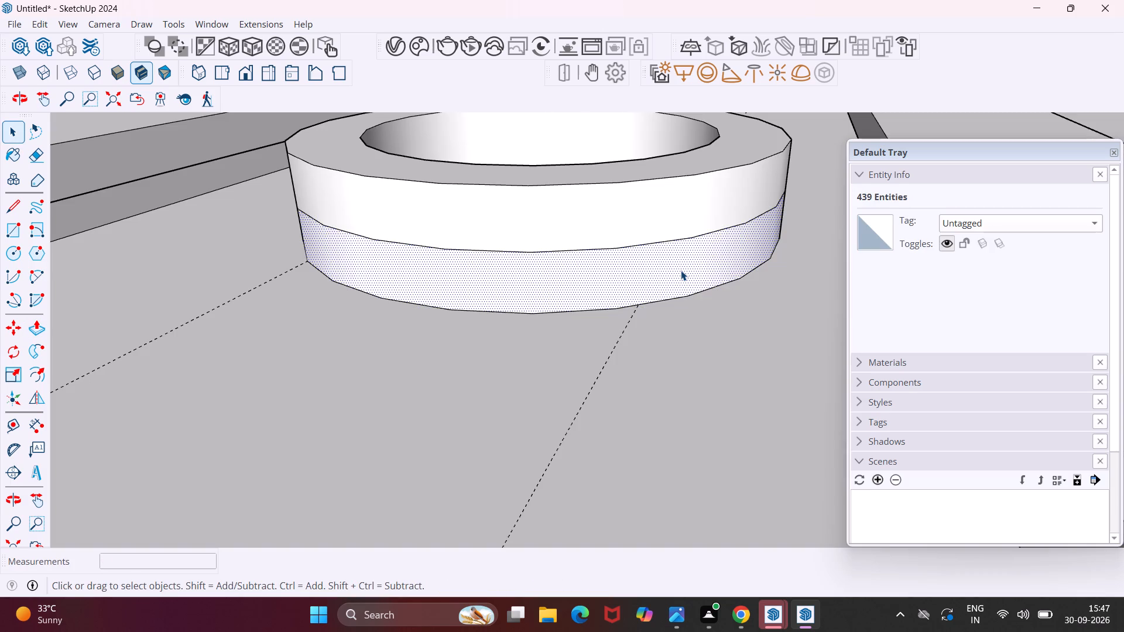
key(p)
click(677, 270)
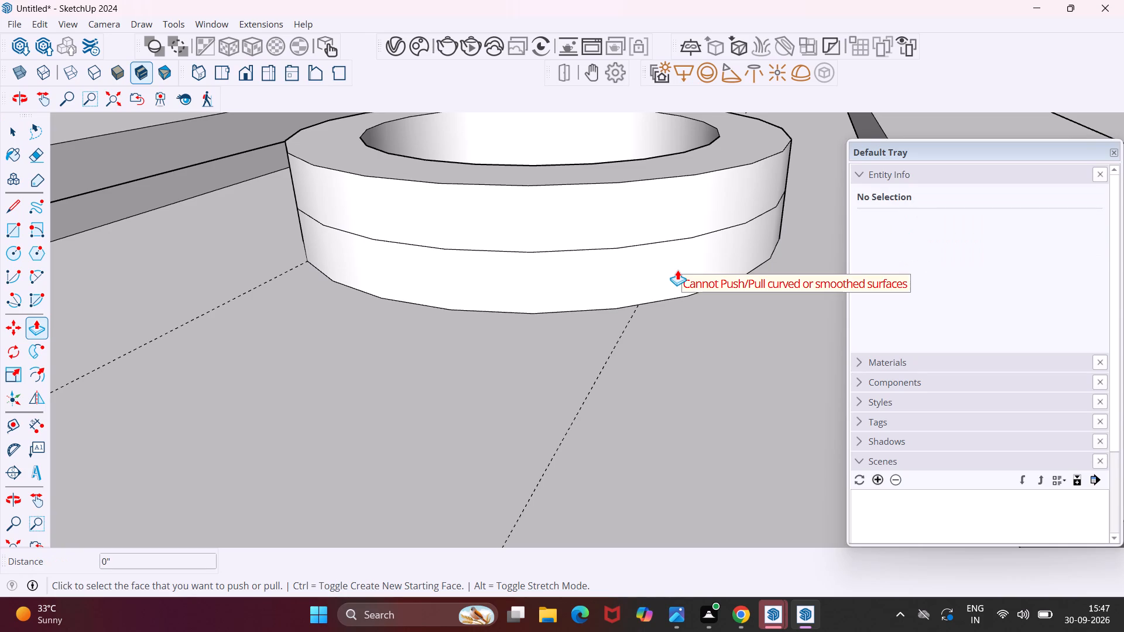
Copy the ring's inner top circle 2" straight down to split its inner wall into two bands.
scroll(674, 265, down, 12)
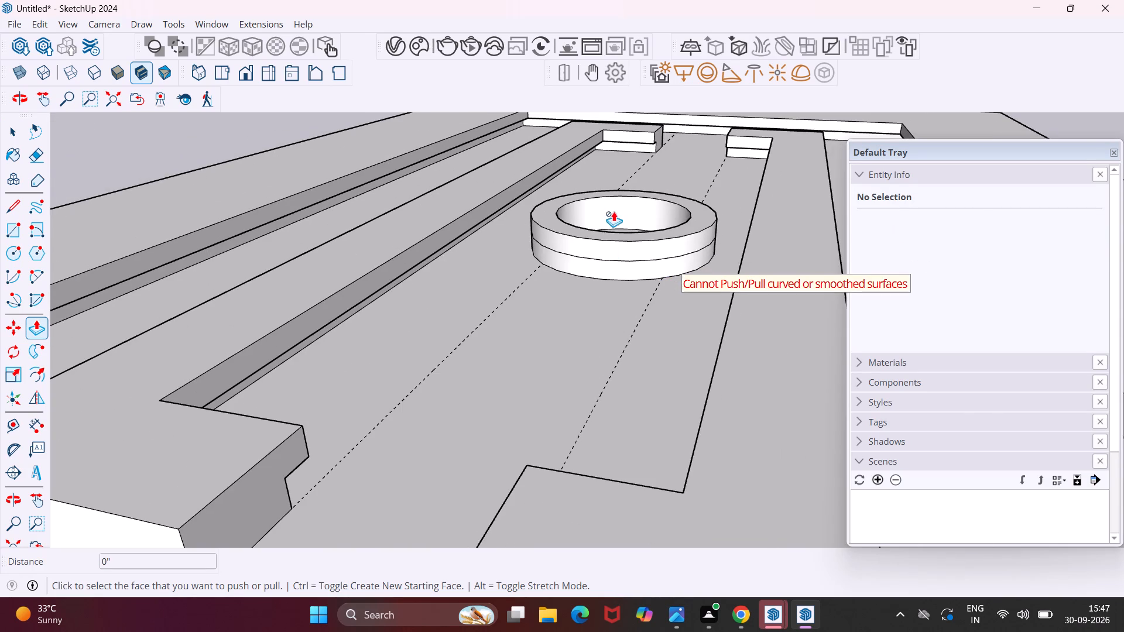
middle_drag(614, 211, 894, 332)
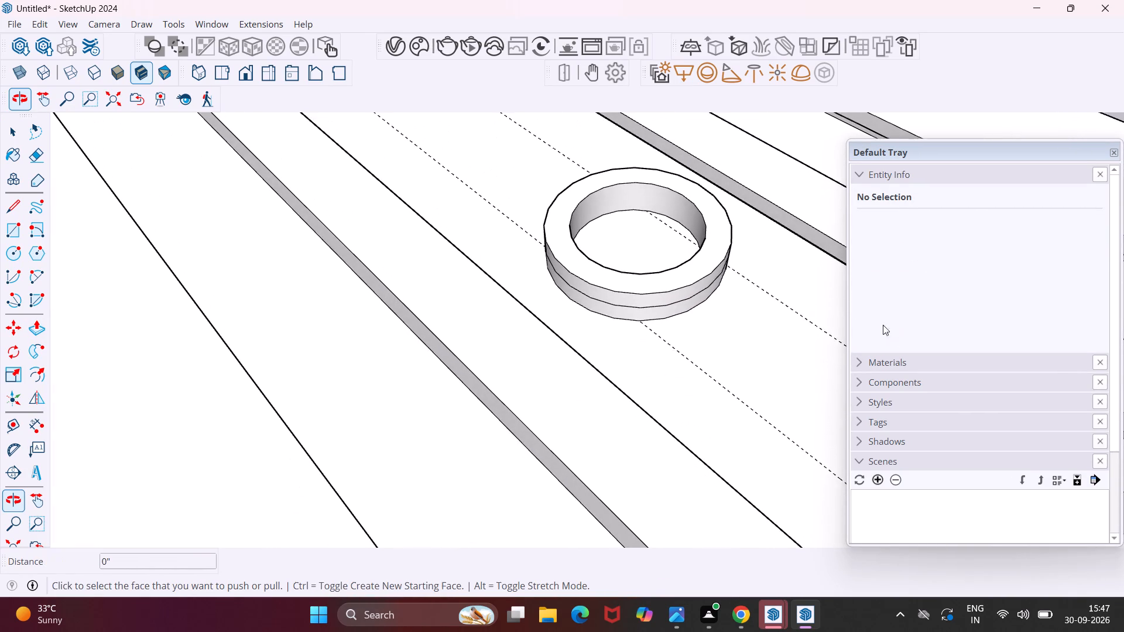
scroll(645, 194, up, 10)
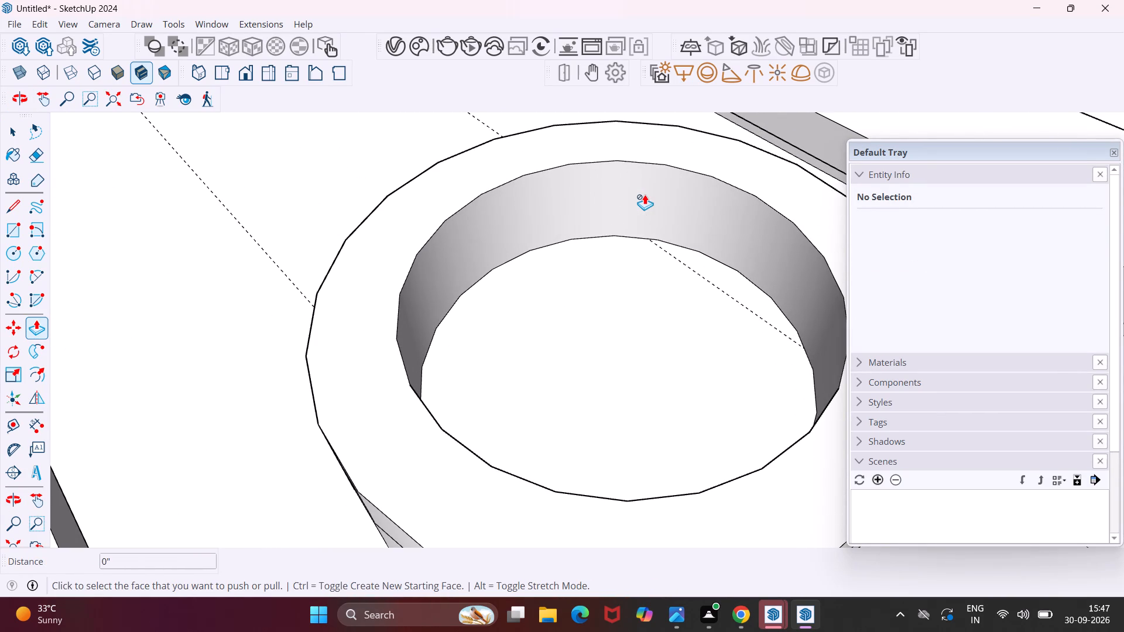
key(Escape)
key(space)
middle_drag(612, 194, 611, 135)
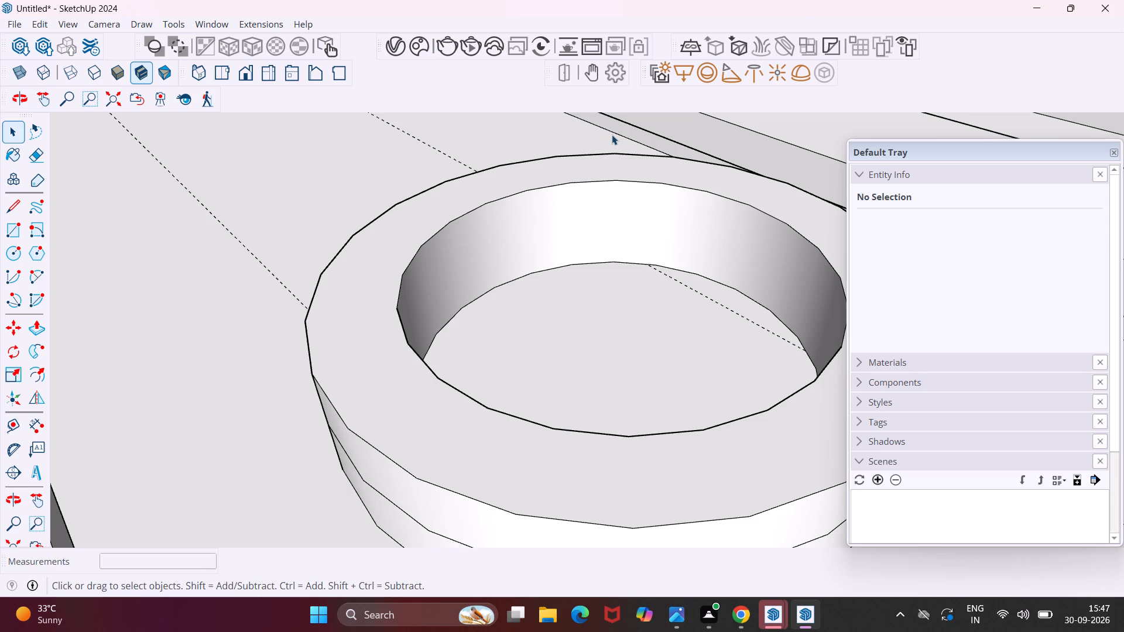
click(603, 179)
click(603, 180)
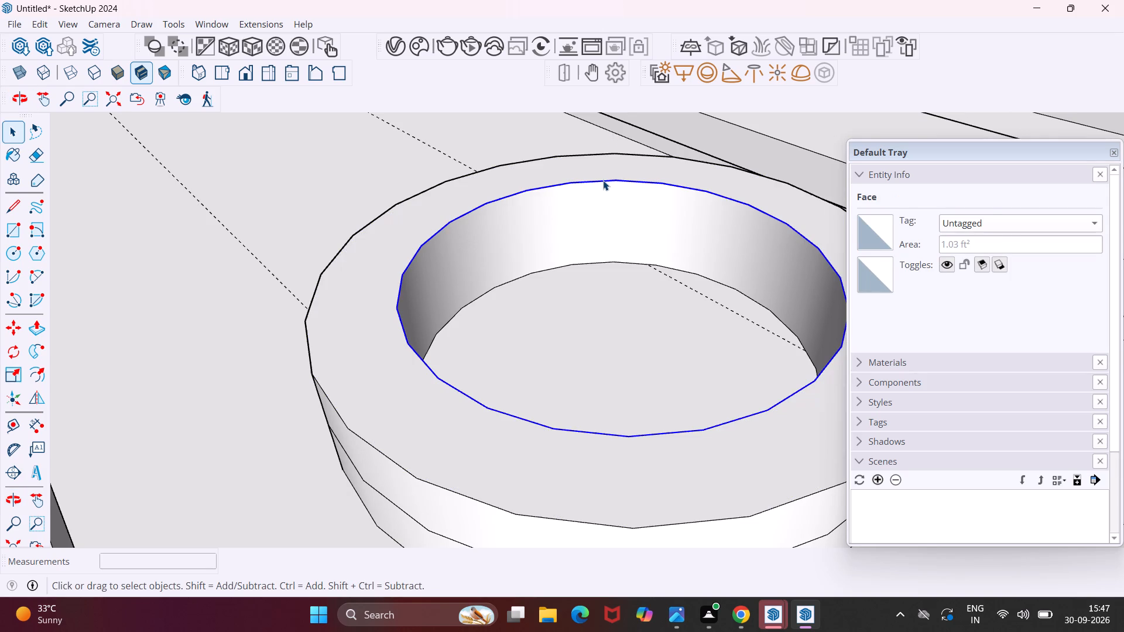
key(m)
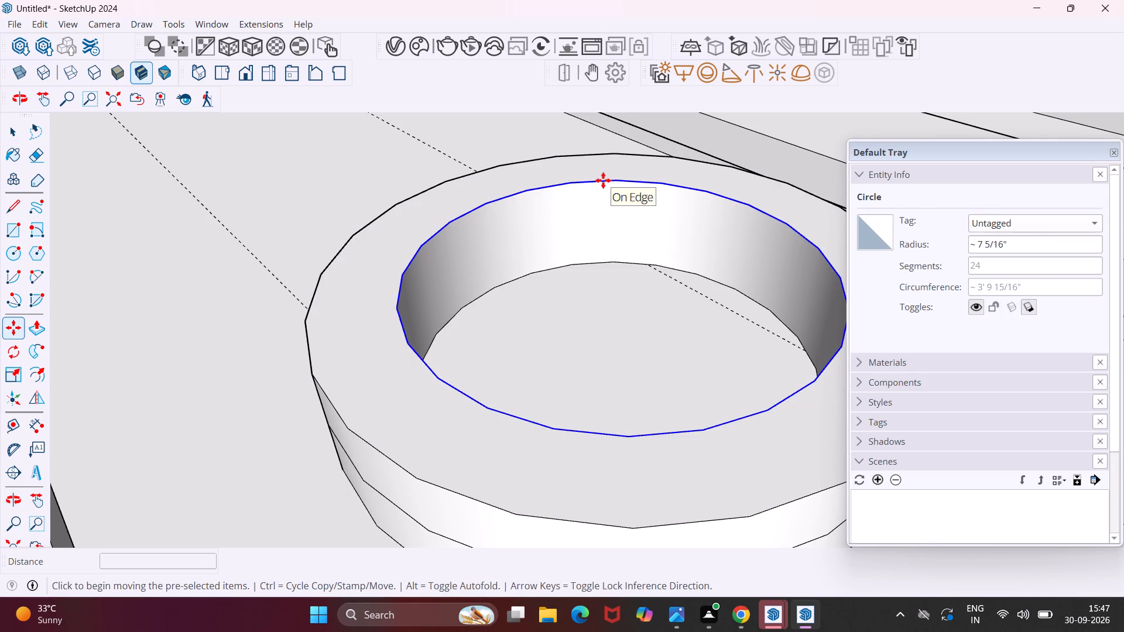
click(603, 180)
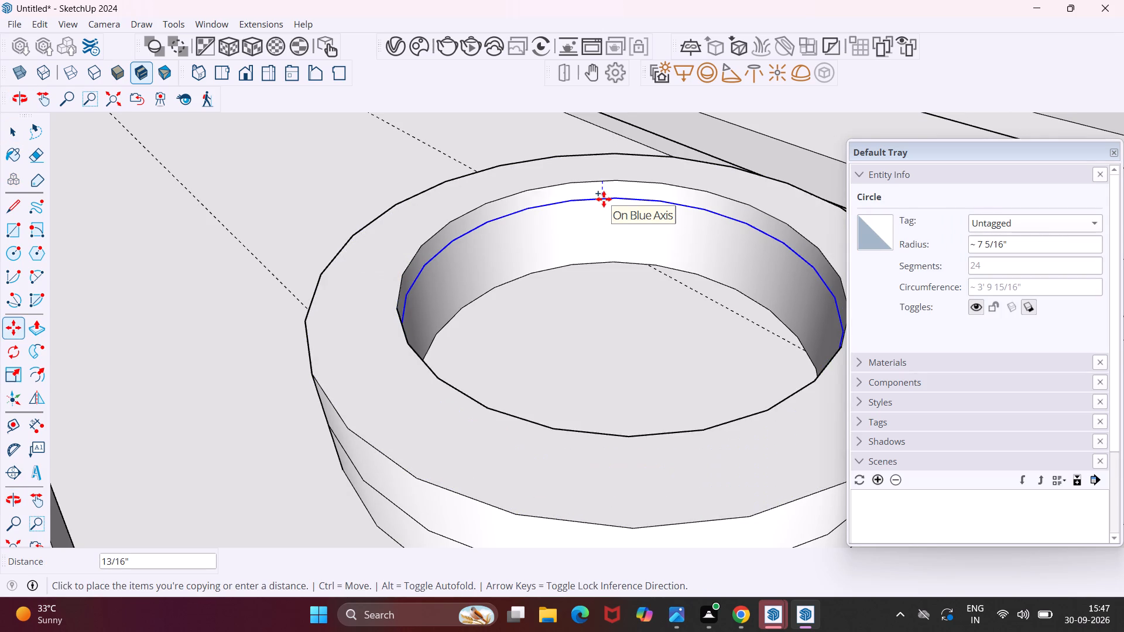
scroll(604, 199, up, 5)
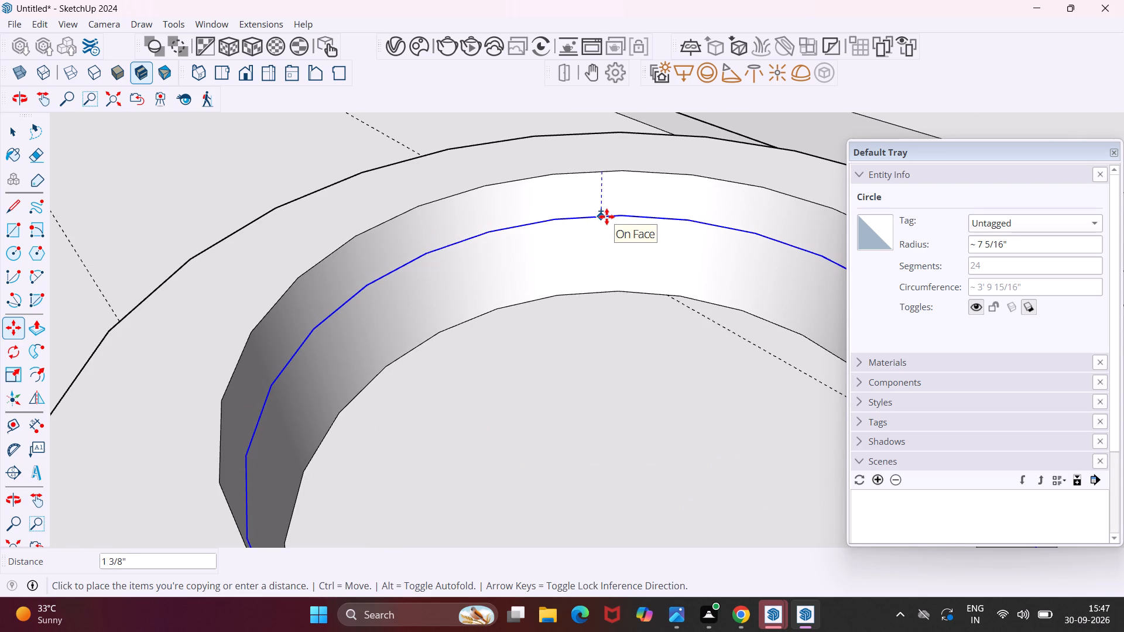
key(2)
key(shift+quotedbl)
key(Return)
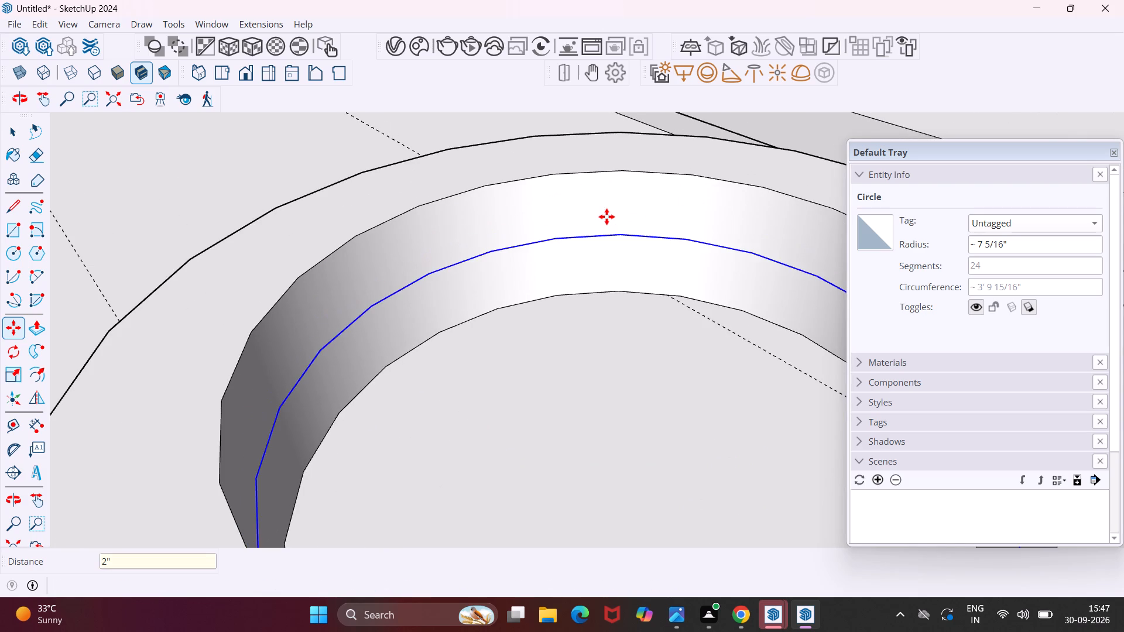
key(Escape)
key(space)
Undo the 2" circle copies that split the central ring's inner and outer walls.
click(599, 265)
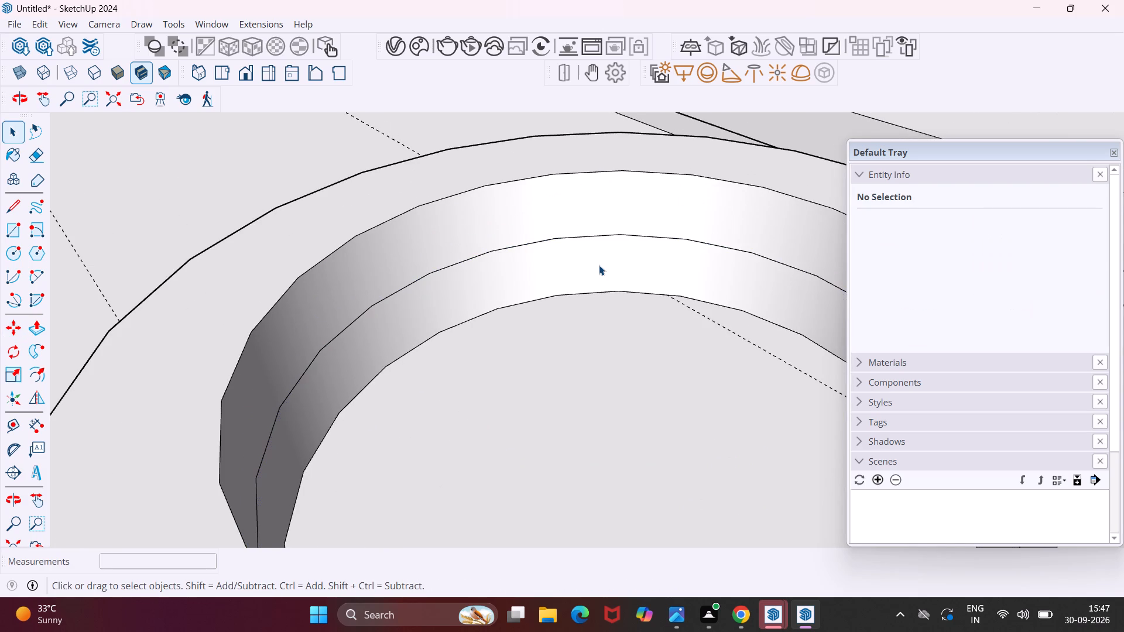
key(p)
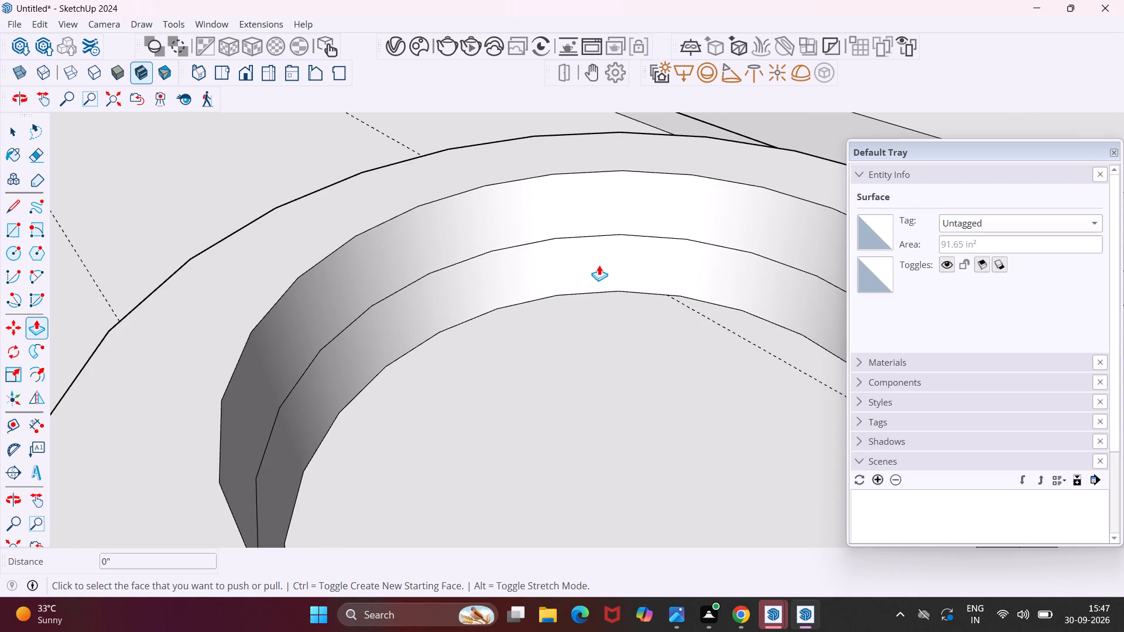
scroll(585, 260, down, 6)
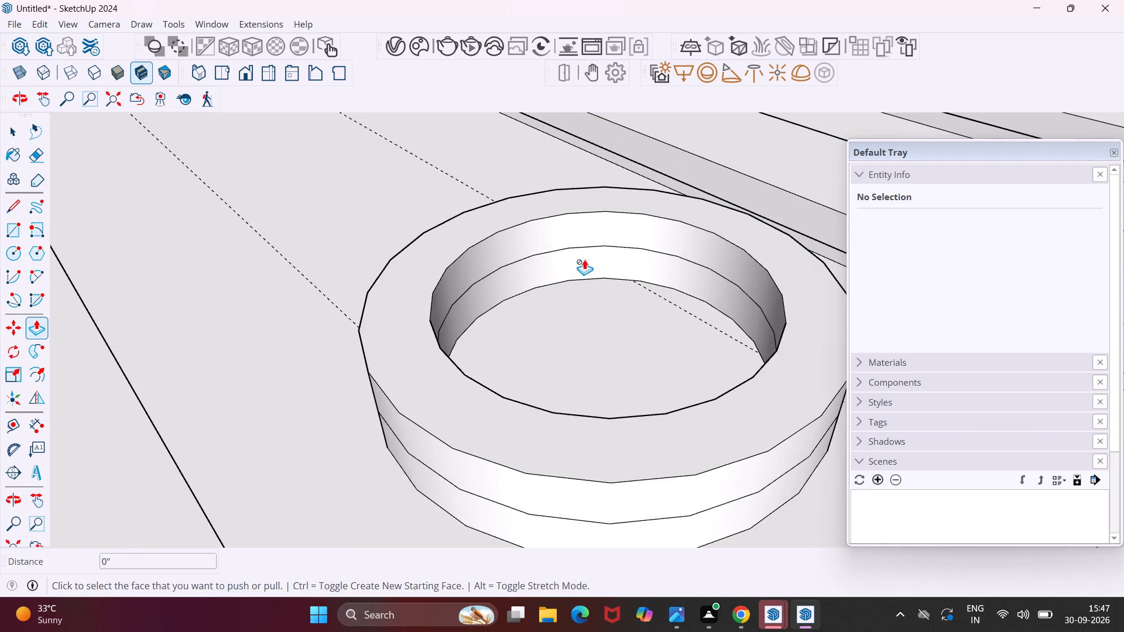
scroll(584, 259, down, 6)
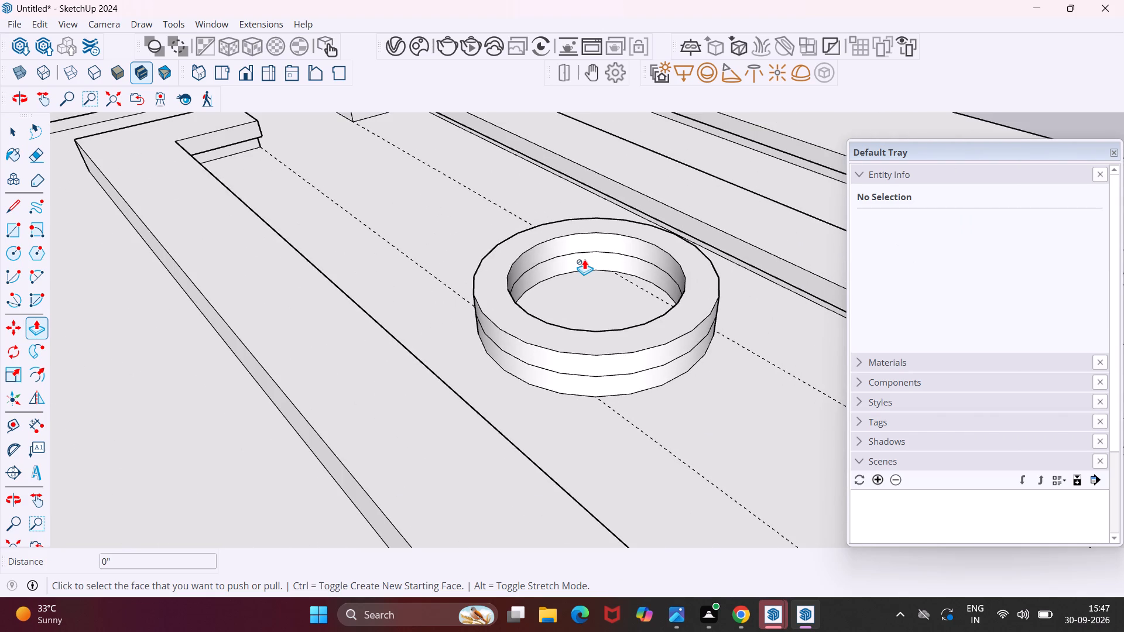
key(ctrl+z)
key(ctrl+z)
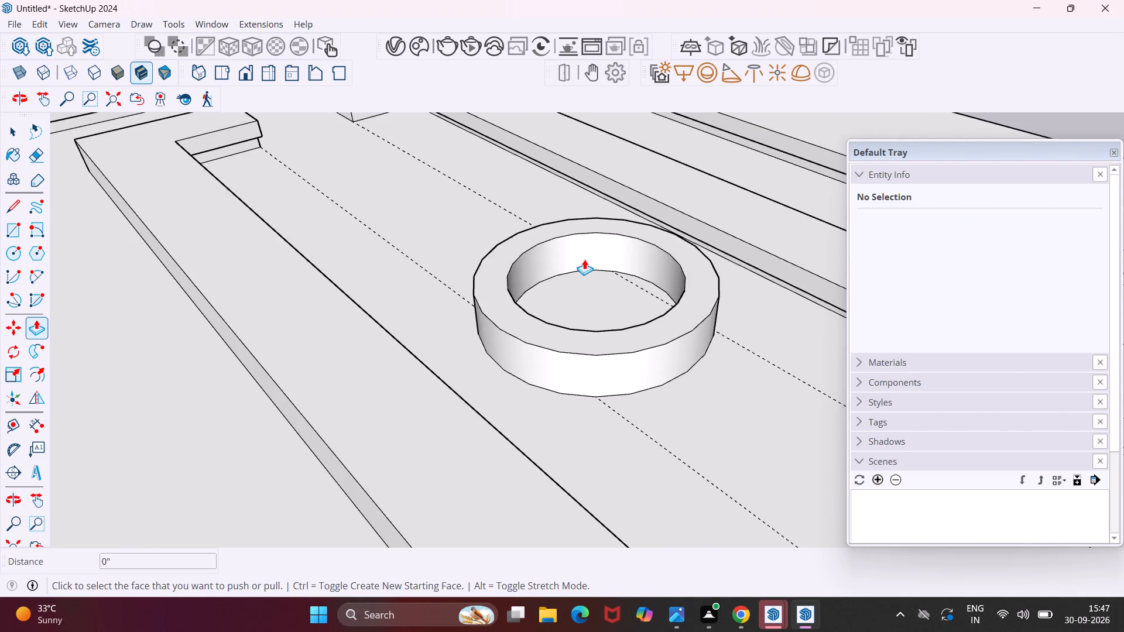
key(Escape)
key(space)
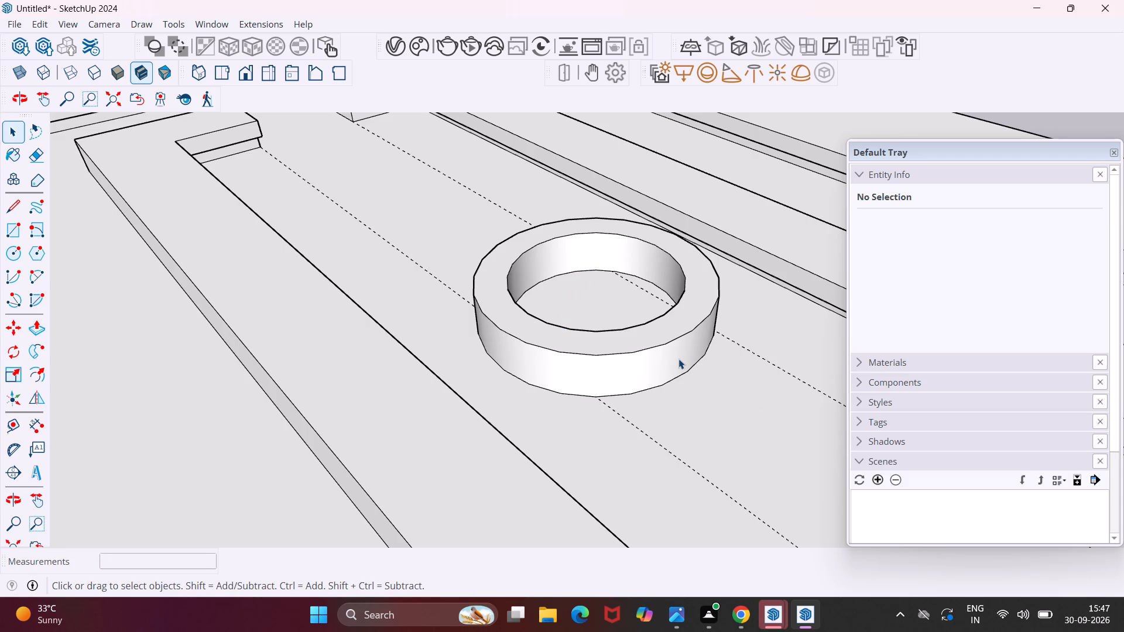
Erase the central ring's inner and outer top circles so only its flat base outlines remain.
key(e)
click(643, 322)
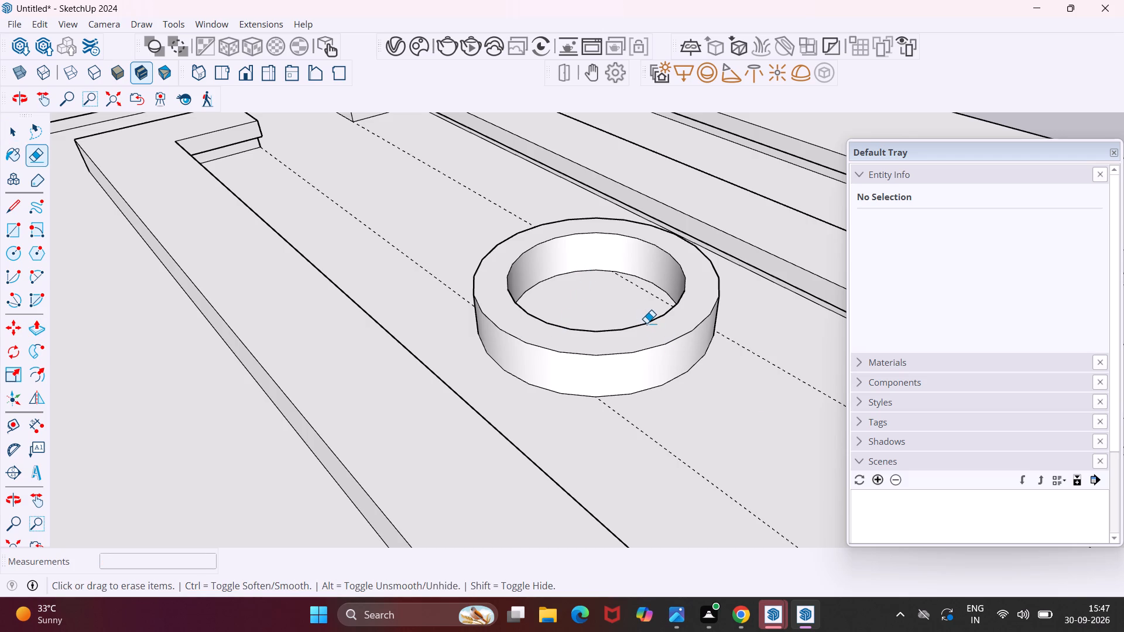
click(646, 321)
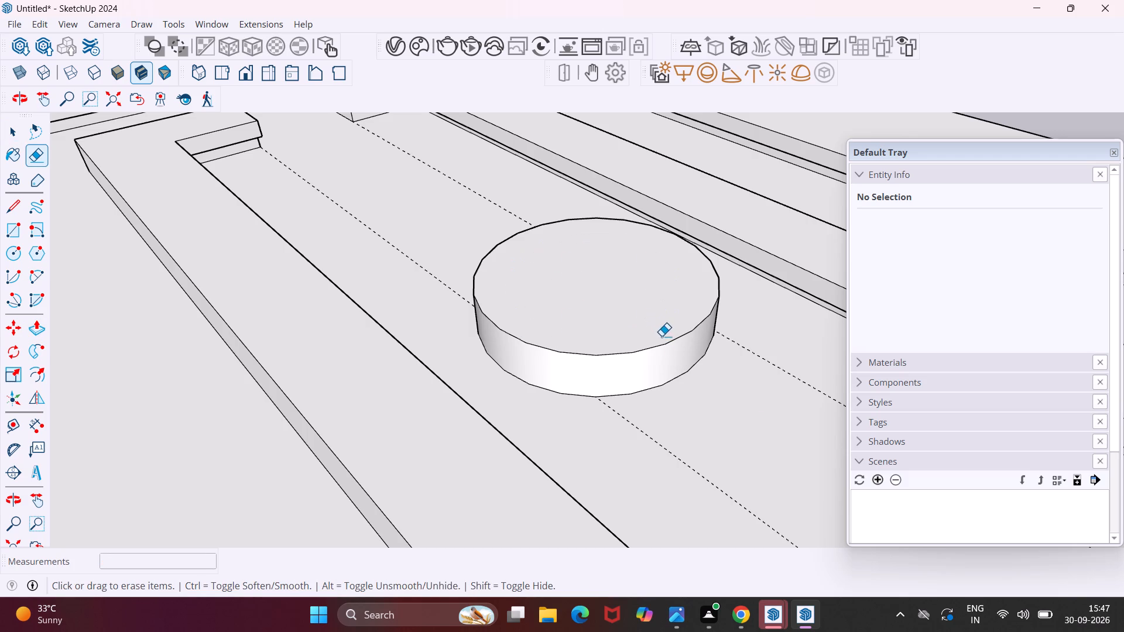
click(673, 343)
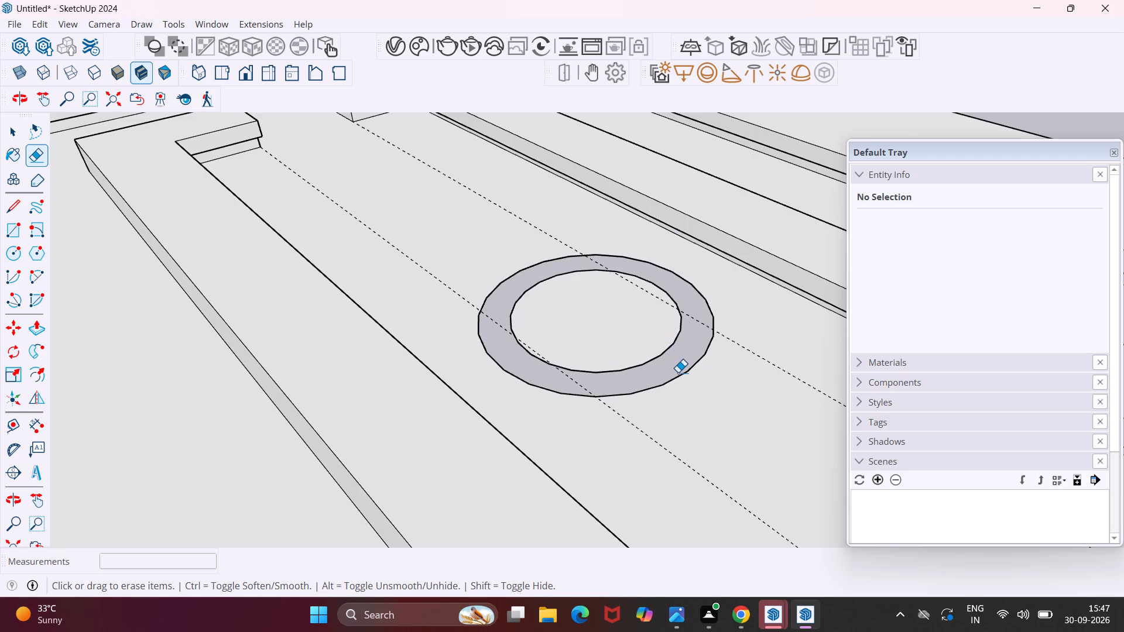
key(Escape)
key(space)
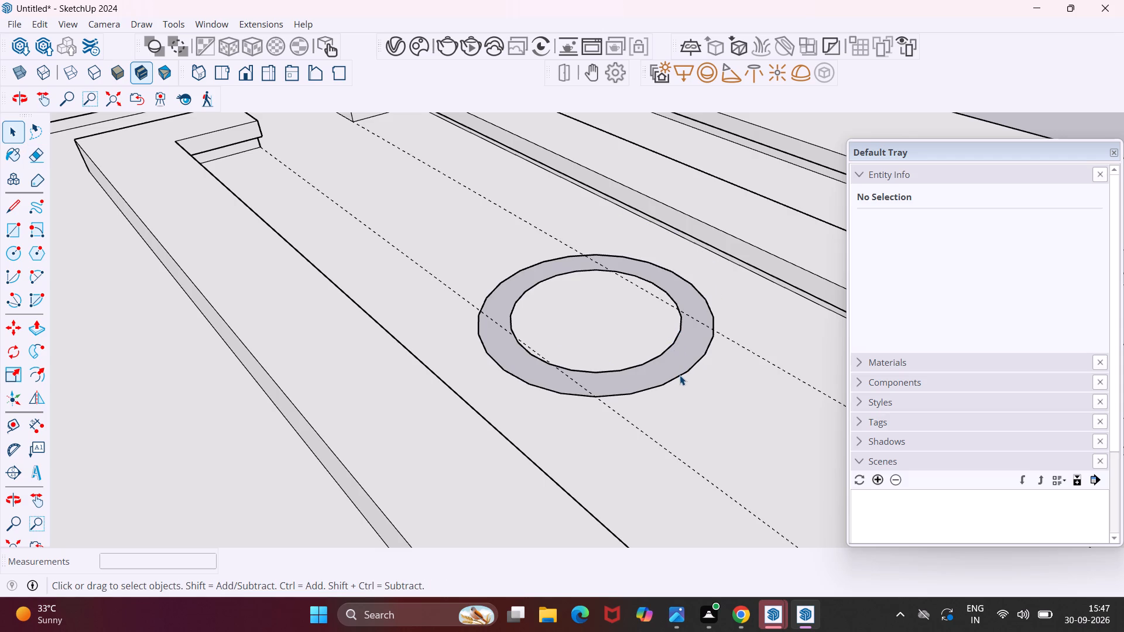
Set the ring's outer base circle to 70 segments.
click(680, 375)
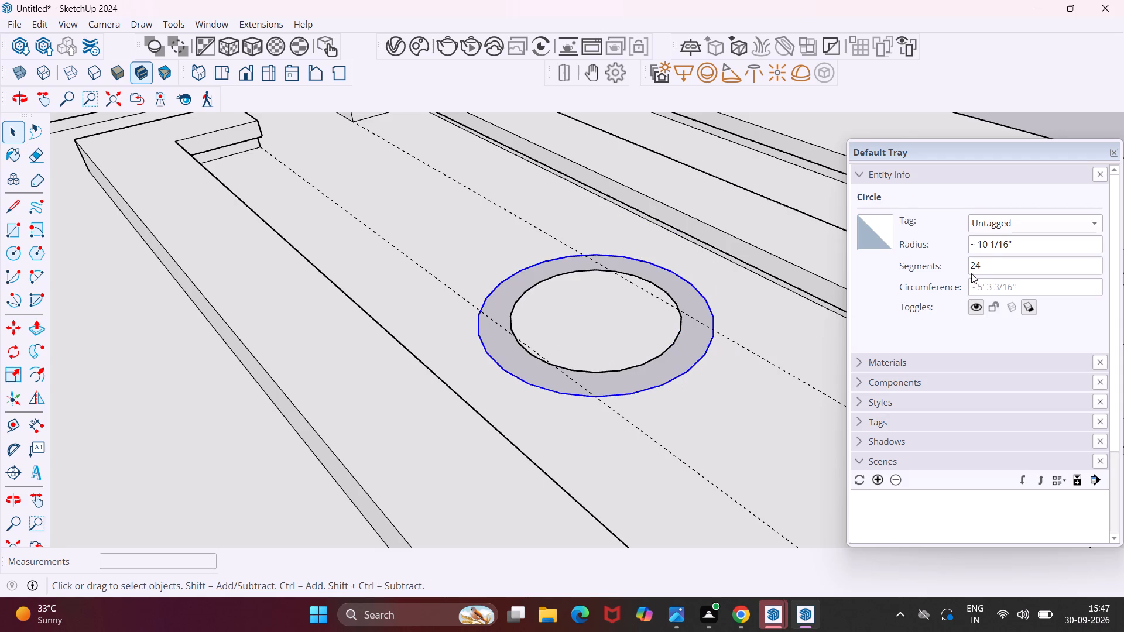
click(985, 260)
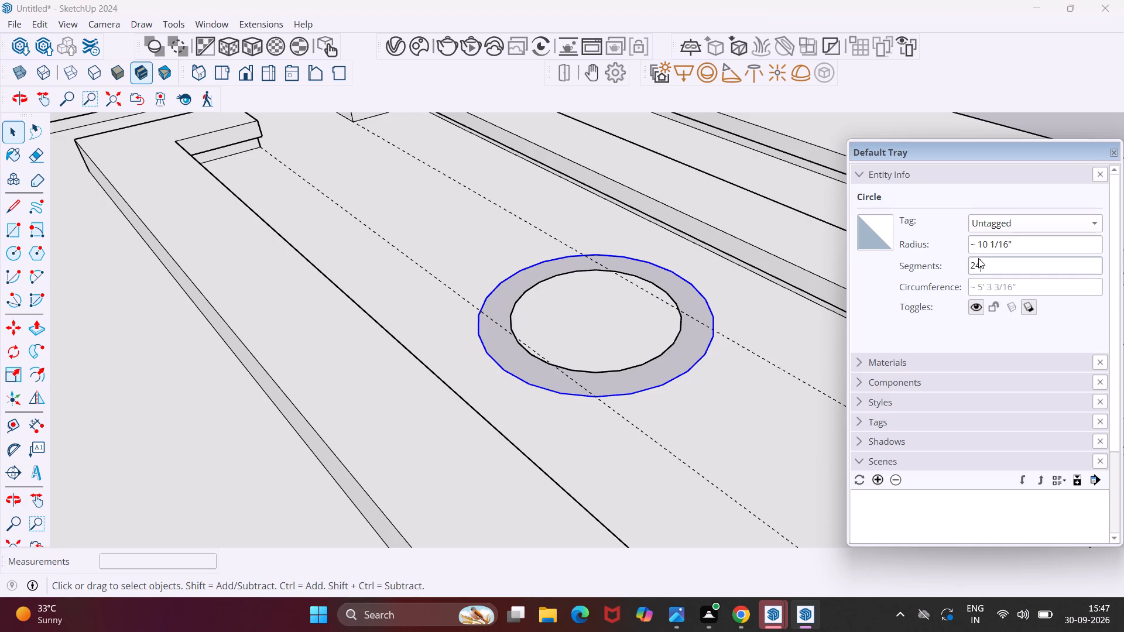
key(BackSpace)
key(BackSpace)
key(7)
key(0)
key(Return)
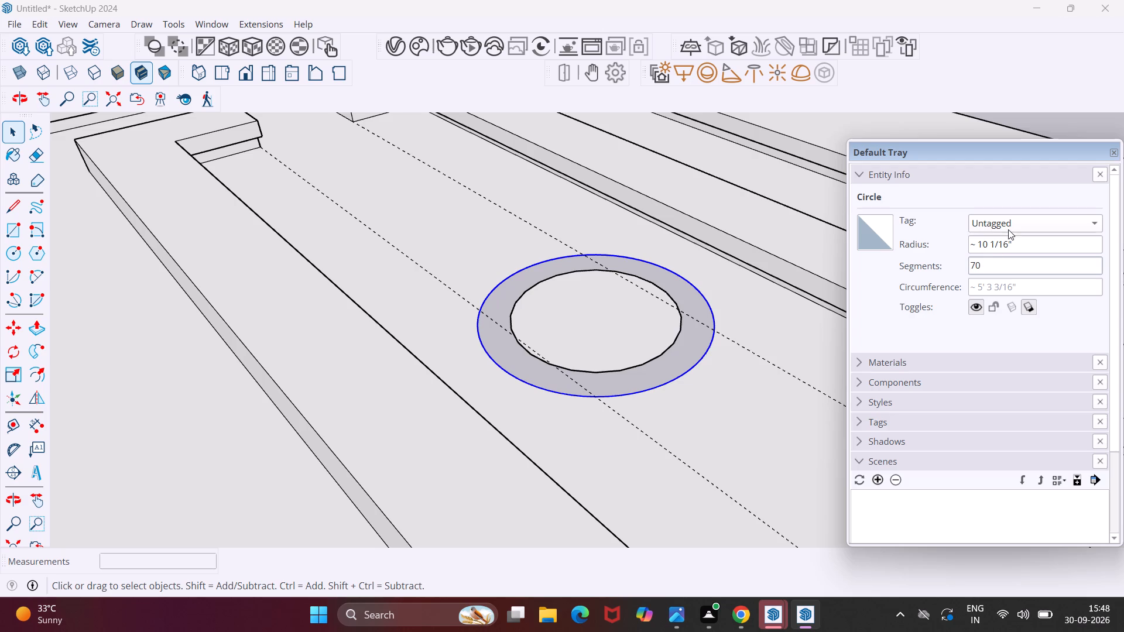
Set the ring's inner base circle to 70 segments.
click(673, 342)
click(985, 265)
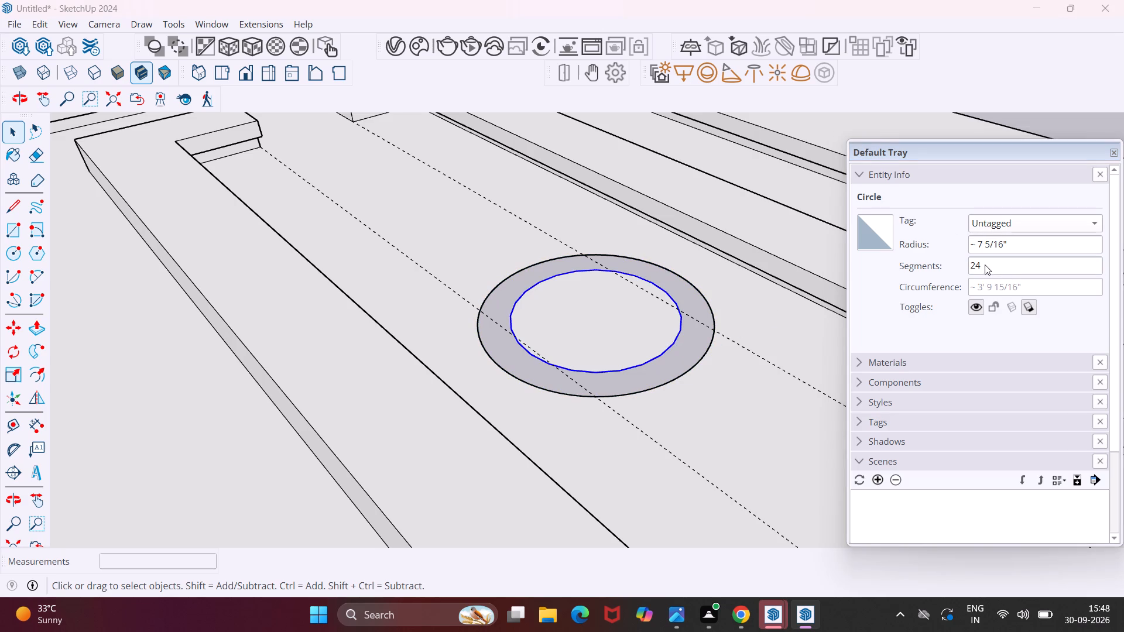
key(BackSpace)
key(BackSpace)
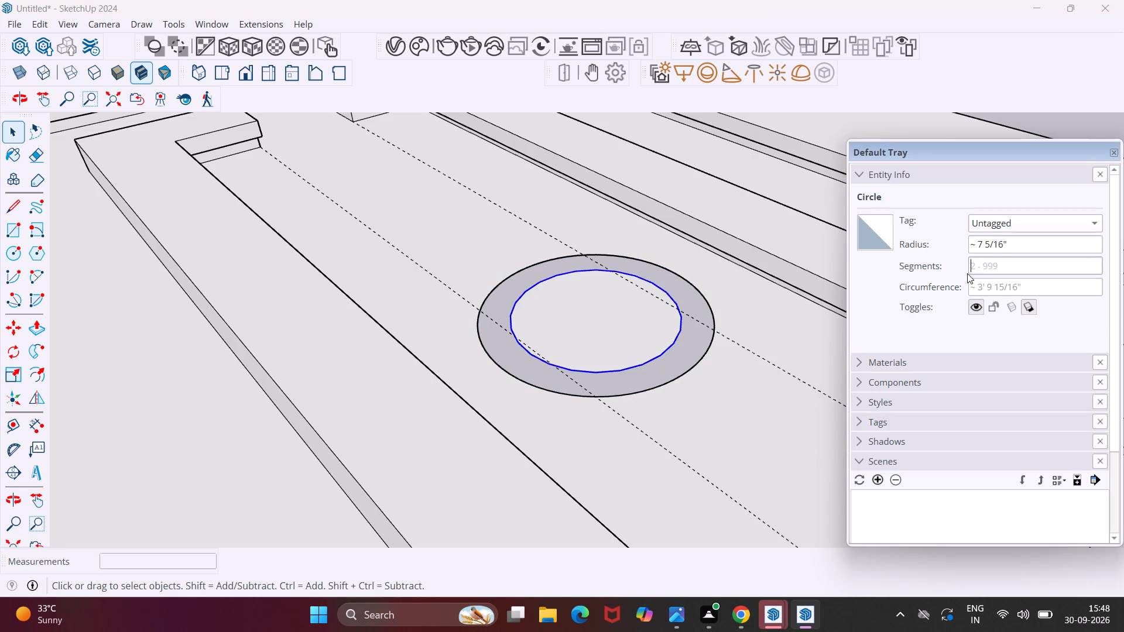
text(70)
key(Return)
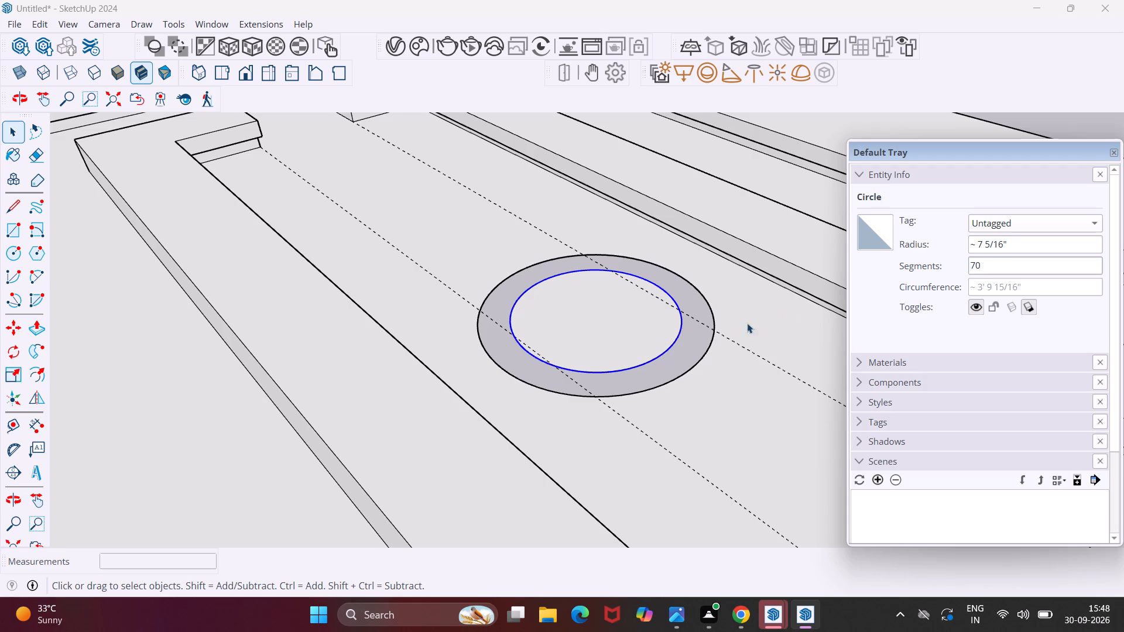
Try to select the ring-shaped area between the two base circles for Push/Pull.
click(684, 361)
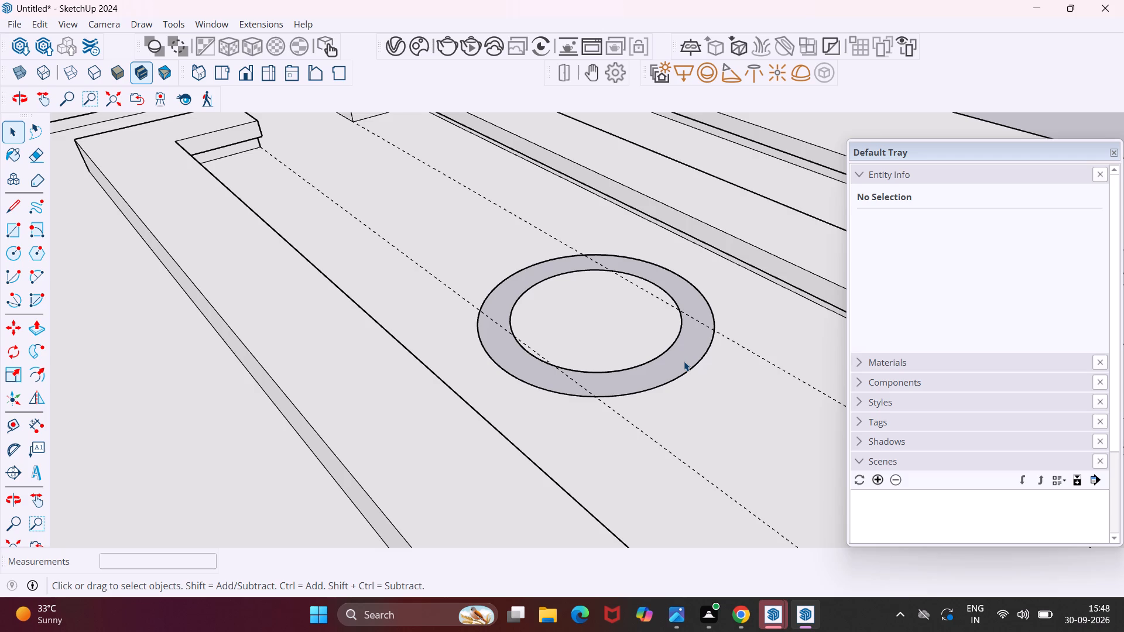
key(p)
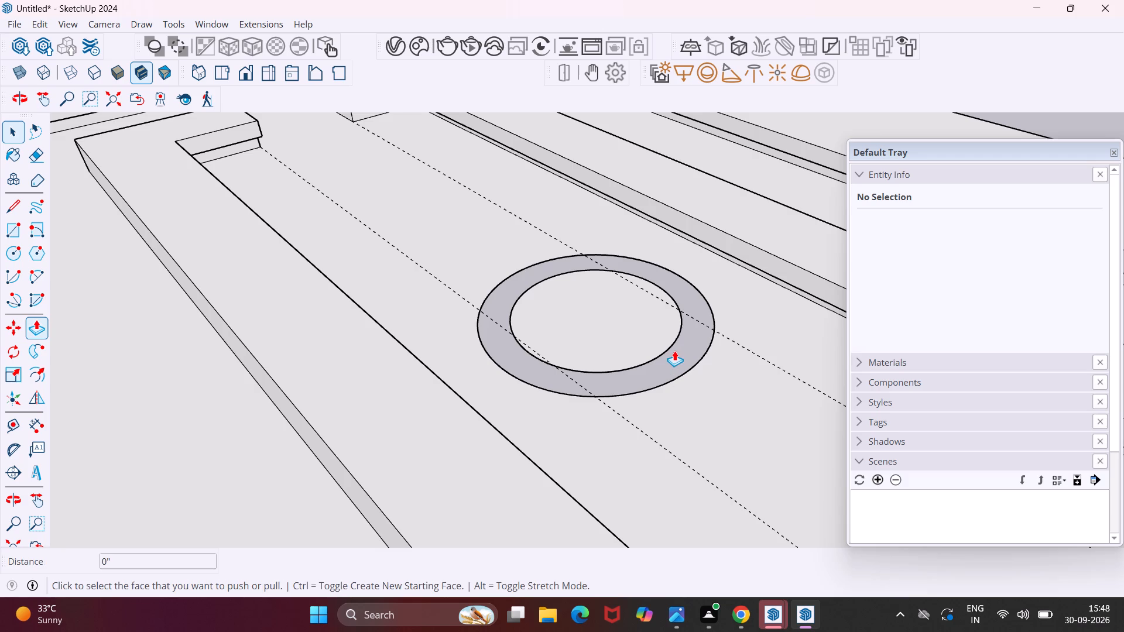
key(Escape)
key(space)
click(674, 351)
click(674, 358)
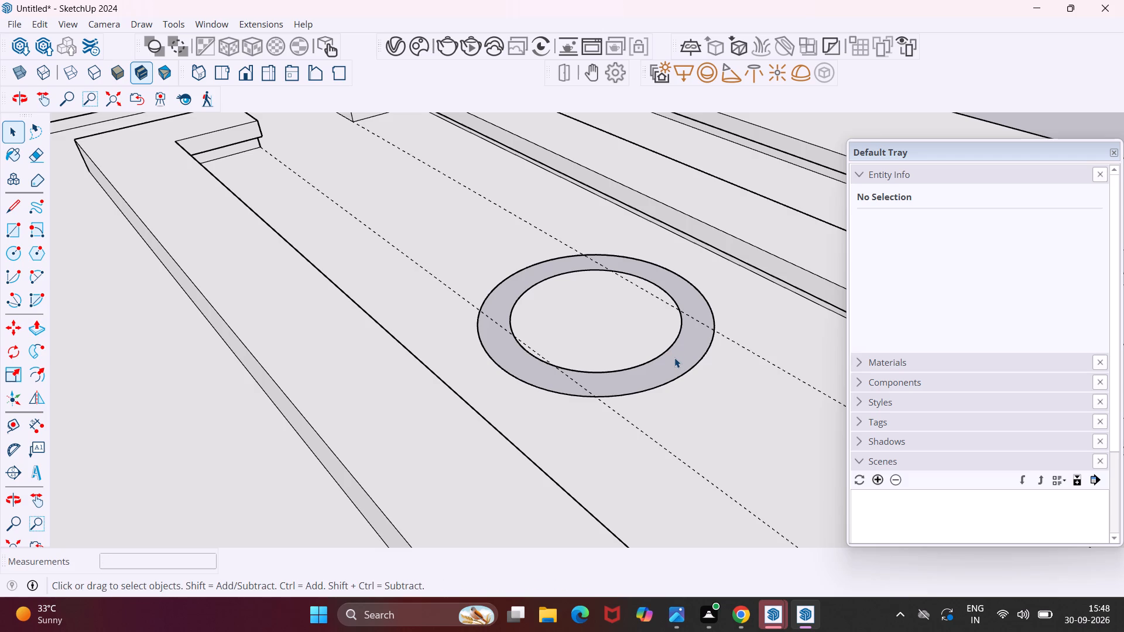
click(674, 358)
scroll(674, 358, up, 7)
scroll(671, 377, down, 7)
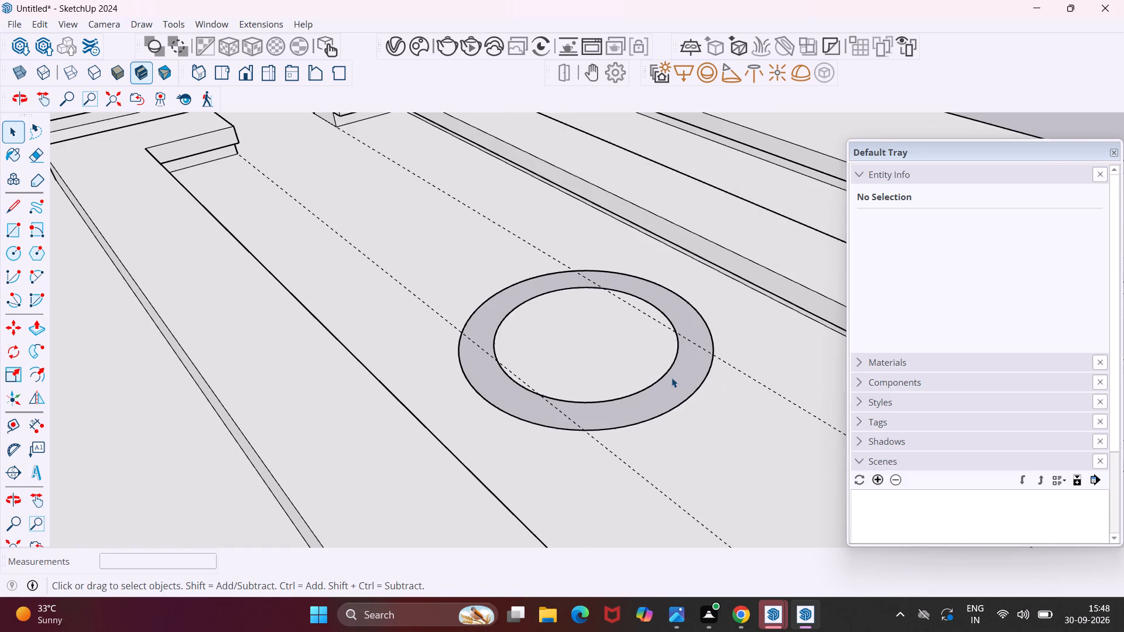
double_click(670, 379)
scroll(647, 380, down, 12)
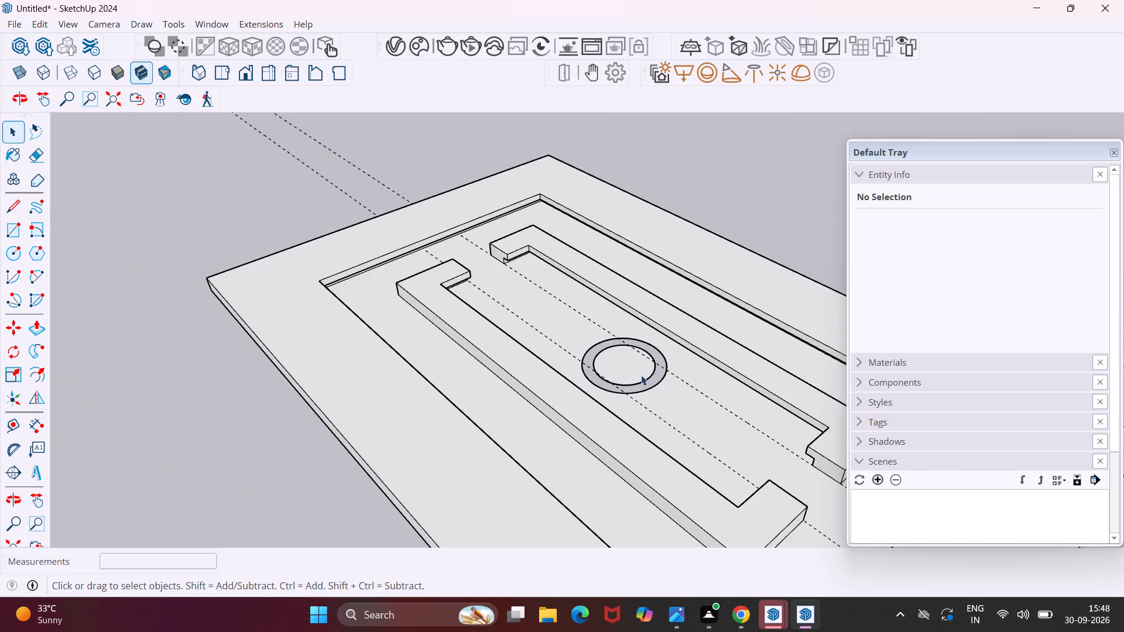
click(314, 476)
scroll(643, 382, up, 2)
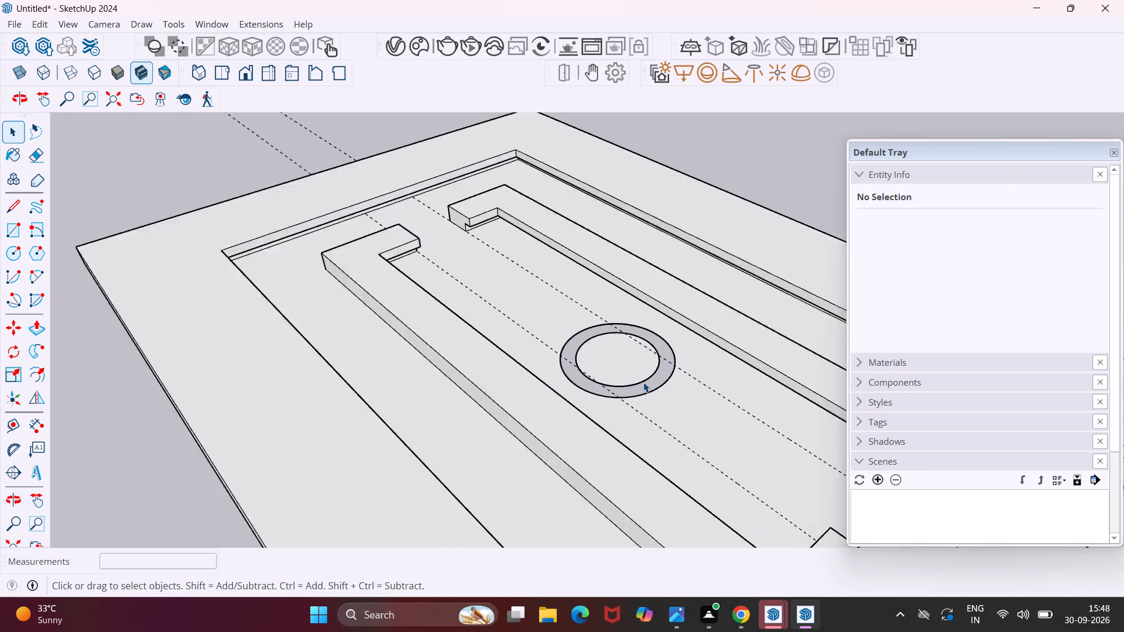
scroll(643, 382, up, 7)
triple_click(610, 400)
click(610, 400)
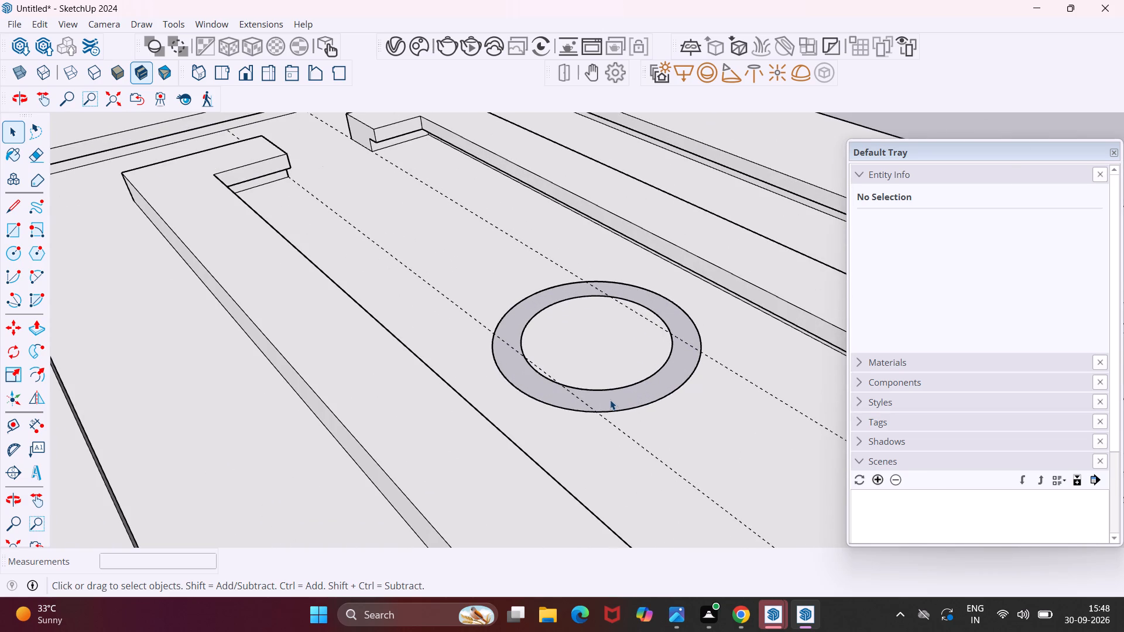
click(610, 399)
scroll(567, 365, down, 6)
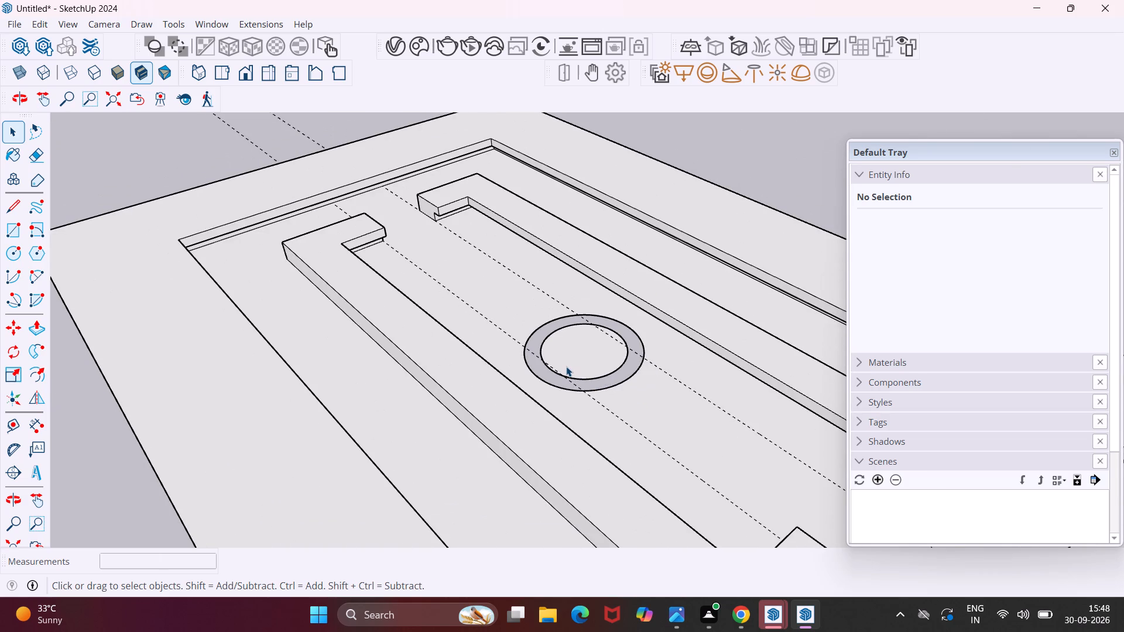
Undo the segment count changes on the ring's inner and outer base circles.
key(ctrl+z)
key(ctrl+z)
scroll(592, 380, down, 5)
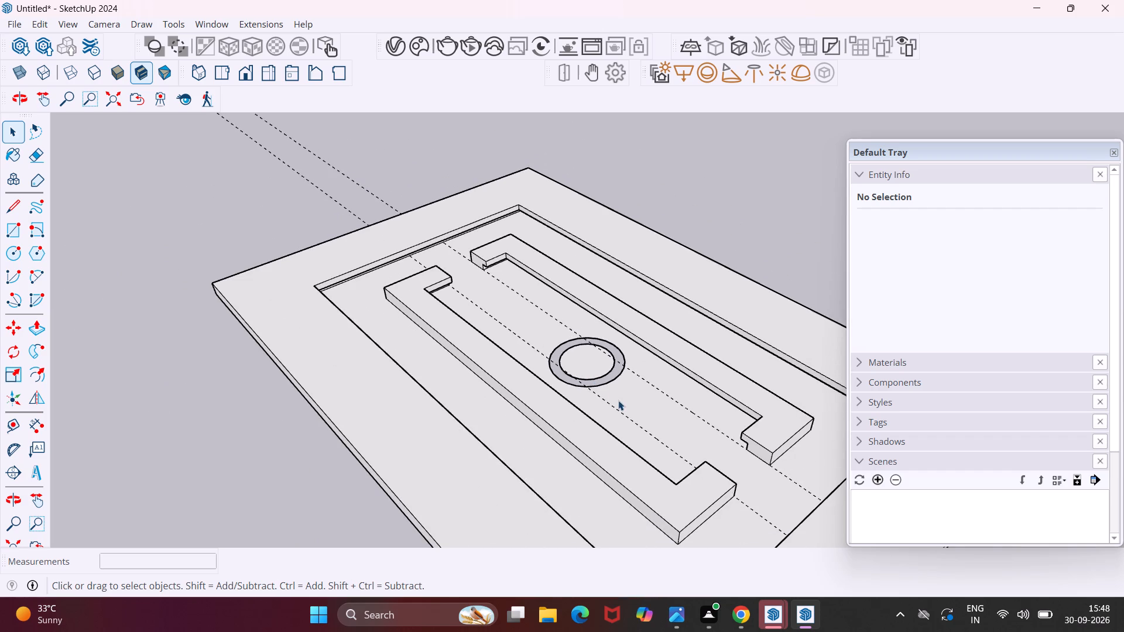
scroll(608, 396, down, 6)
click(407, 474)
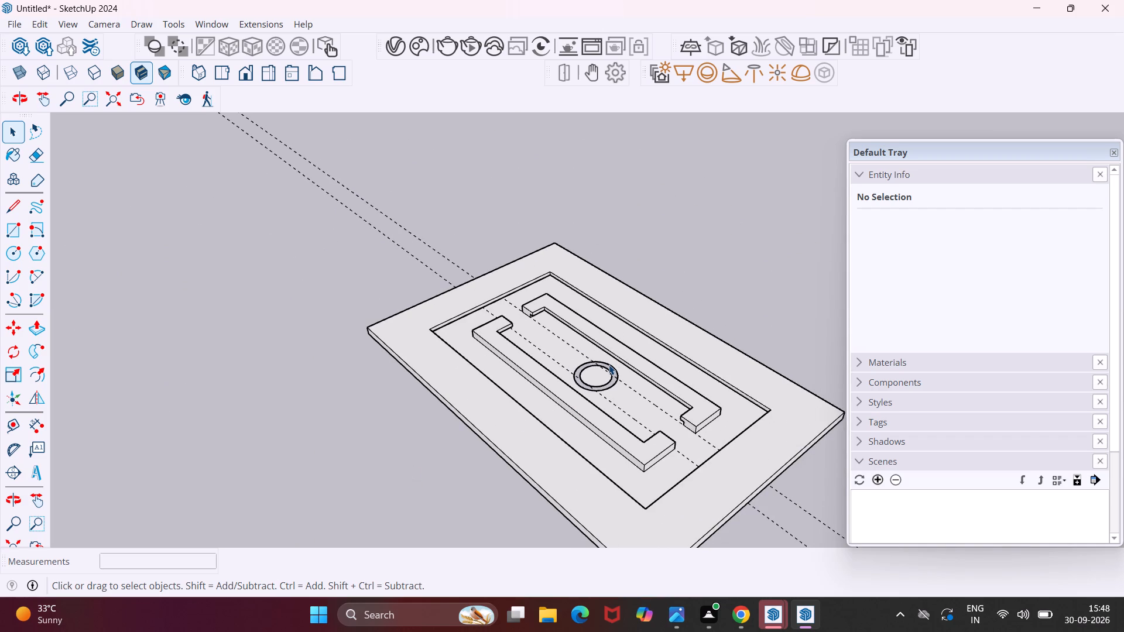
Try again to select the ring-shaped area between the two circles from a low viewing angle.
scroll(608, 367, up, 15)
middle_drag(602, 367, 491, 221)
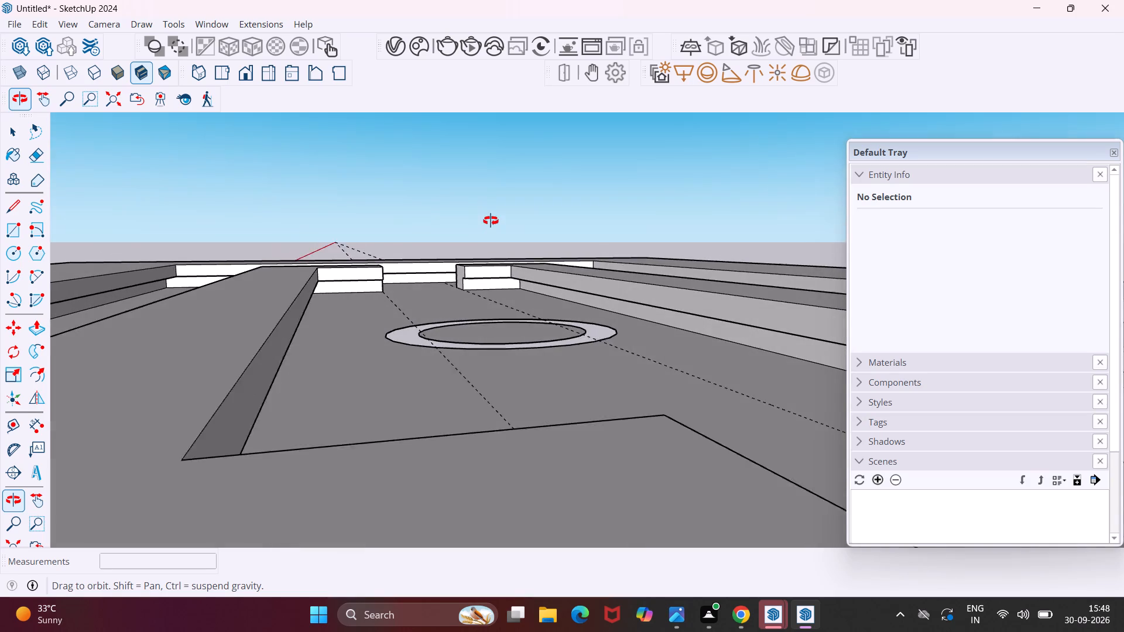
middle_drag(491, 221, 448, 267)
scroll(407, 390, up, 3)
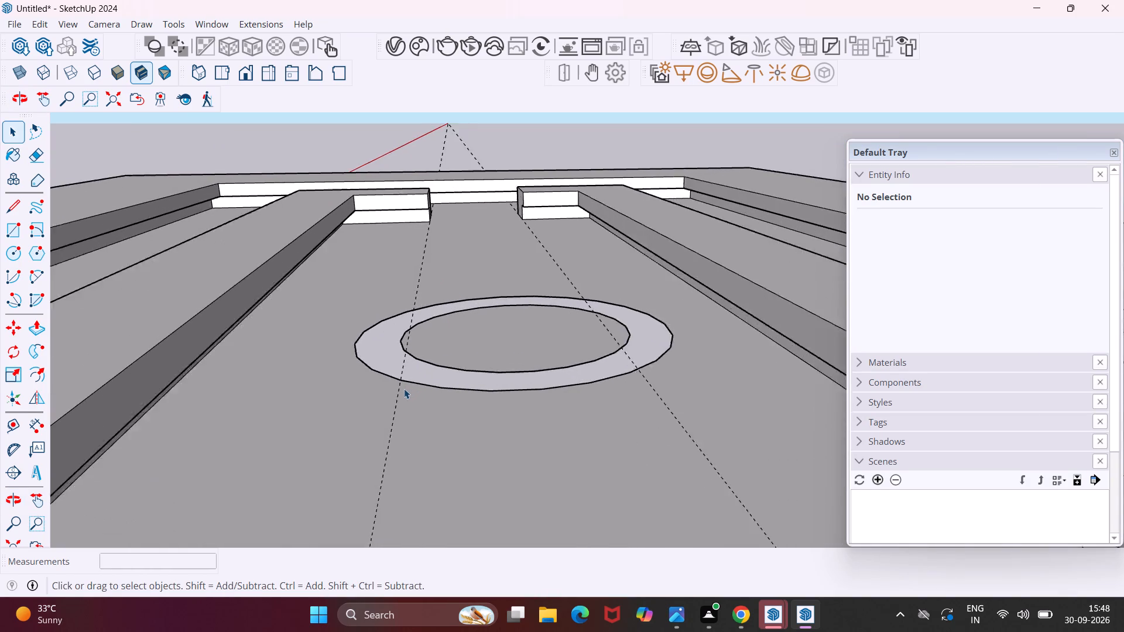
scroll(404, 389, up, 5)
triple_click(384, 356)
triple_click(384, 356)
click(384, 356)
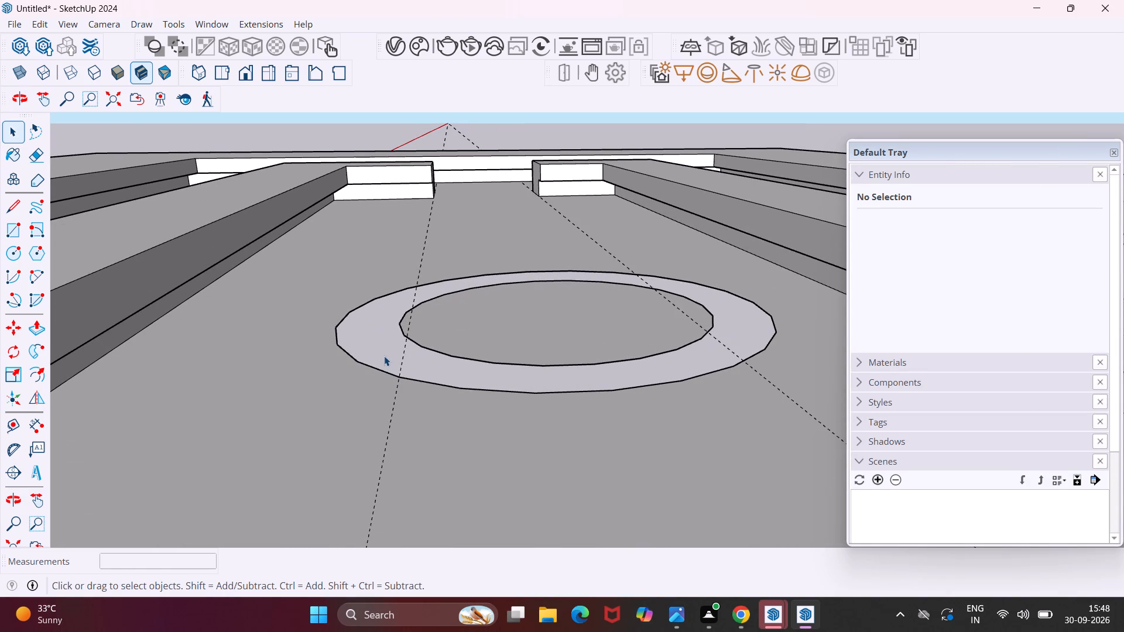
Examine the recessed ceiling face and the areas inside and between the two ring circles by selecting them.
scroll(384, 356, down, 13)
drag(708, 302, 644, 366)
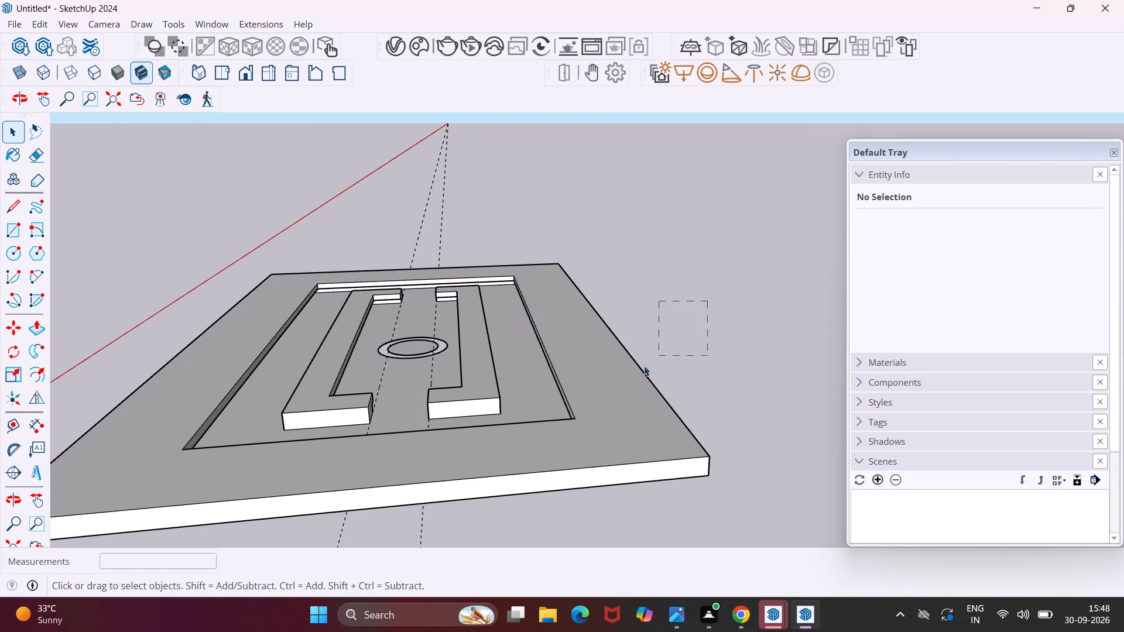
drag(644, 366, 638, 367)
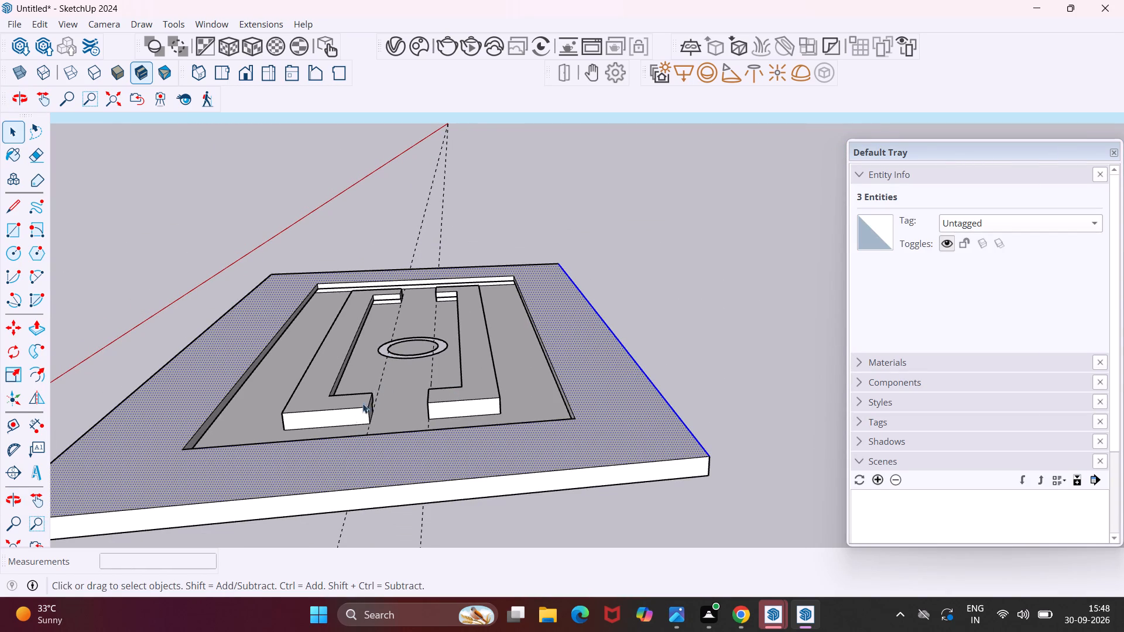
click(348, 418)
click(358, 379)
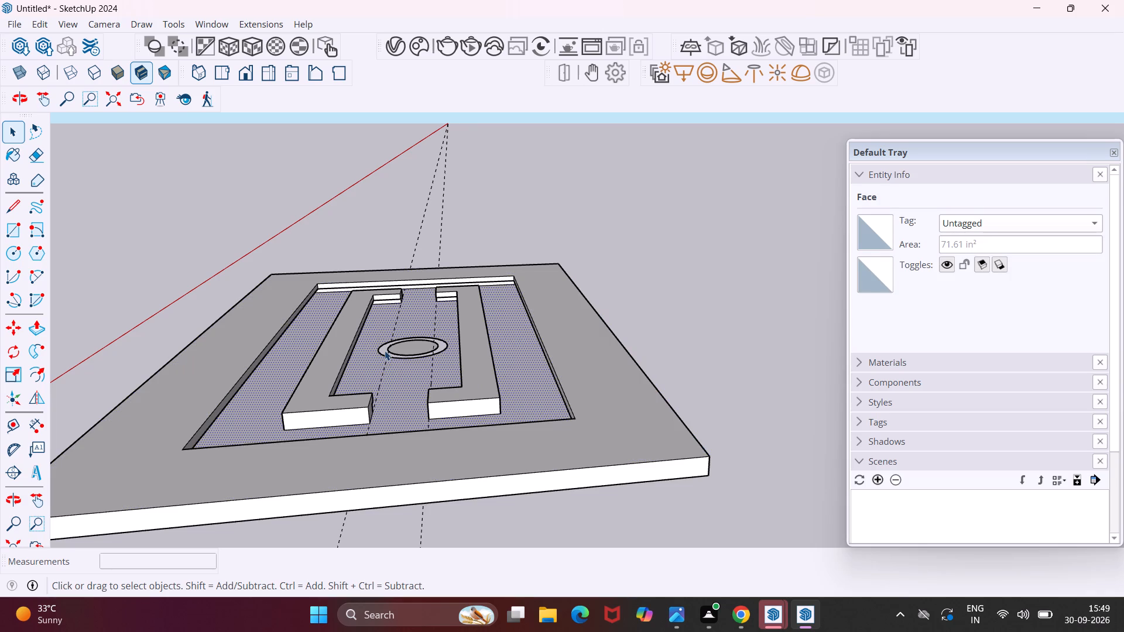
scroll(397, 348, up, 14)
click(412, 359)
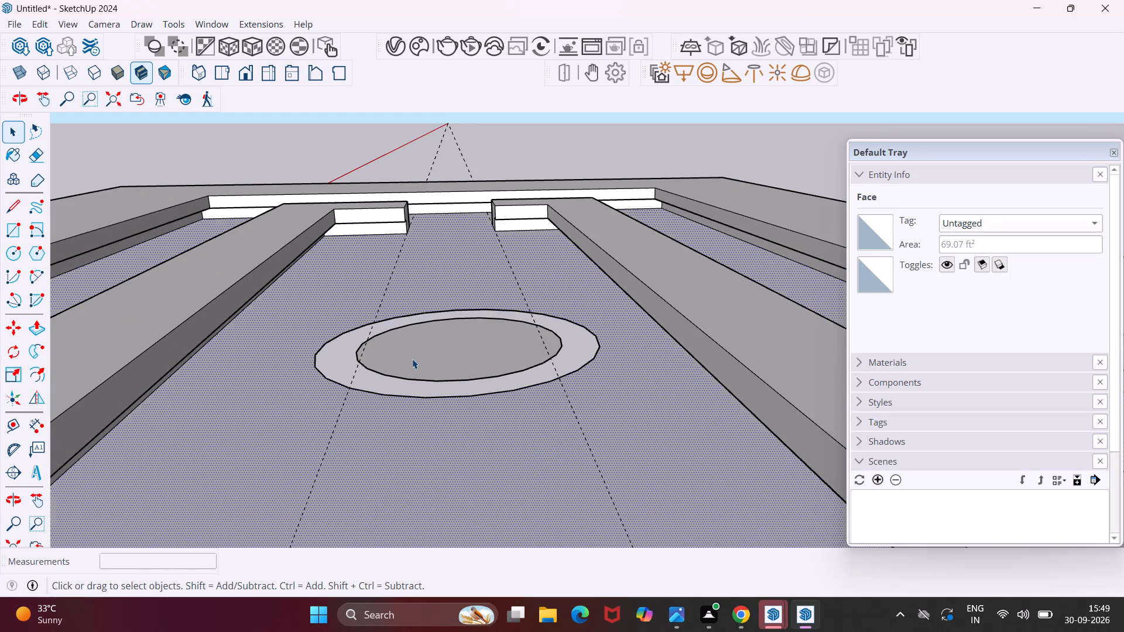
double_click(379, 389)
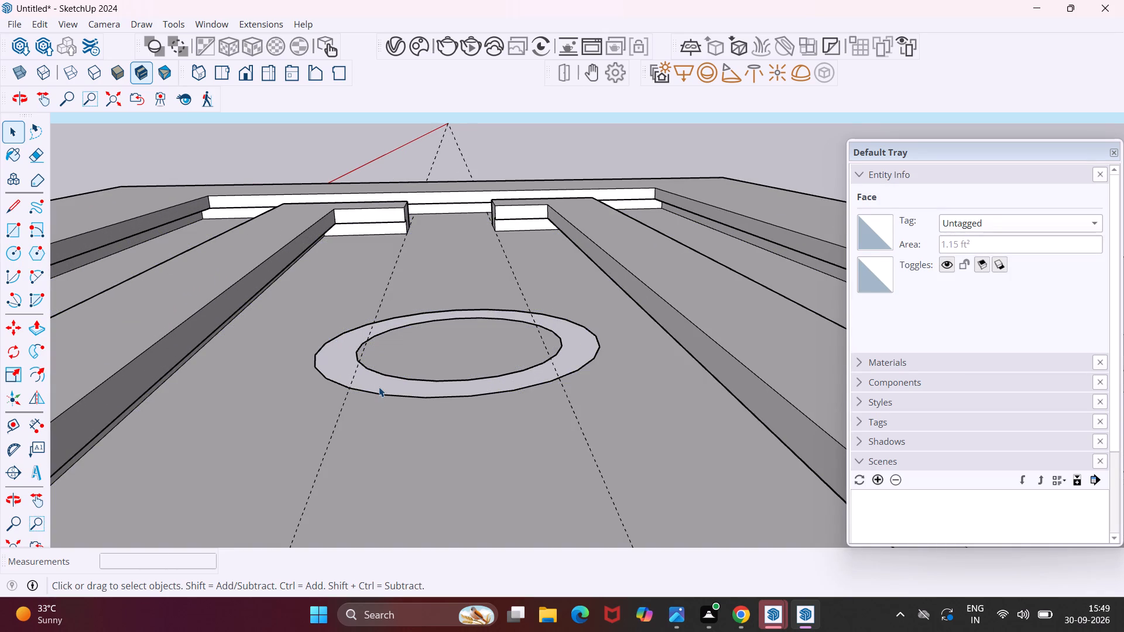
middle_drag(379, 387, 384, 355)
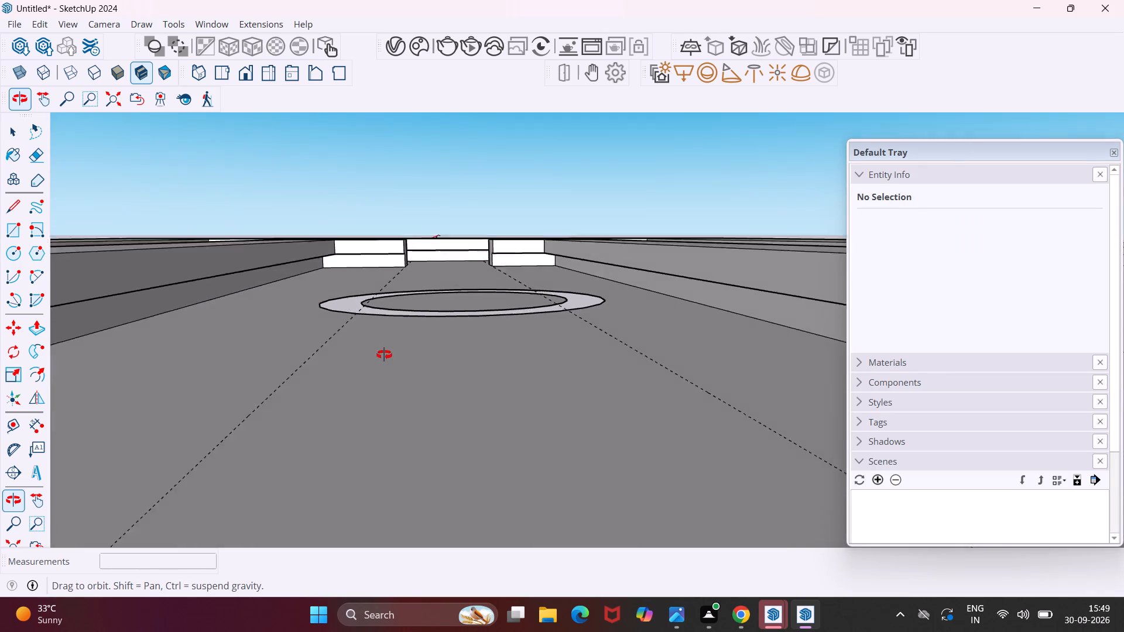
middle_drag(384, 355, 388, 414)
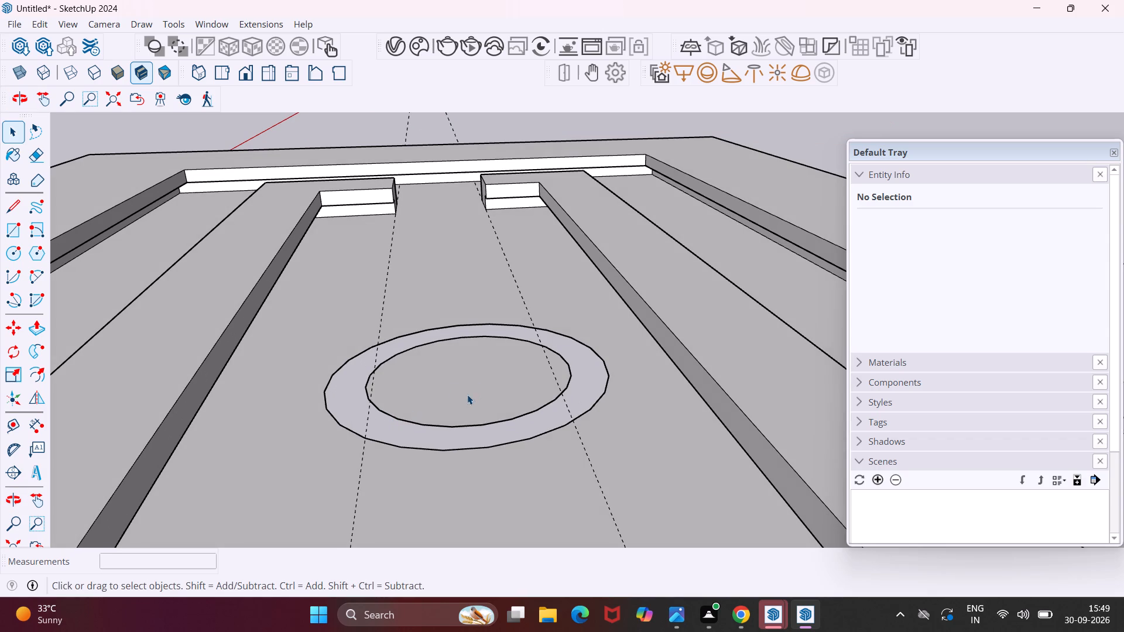
Erase the ring's inner and outer base circles from the recessed ceiling face.
key(e)
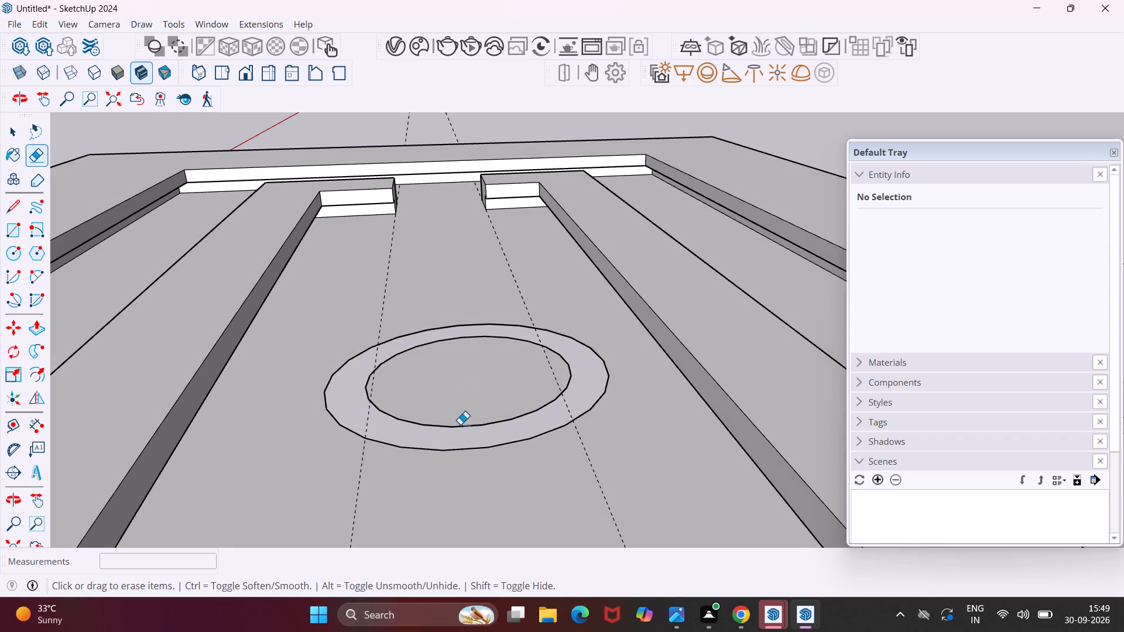
click(460, 424)
click(465, 427)
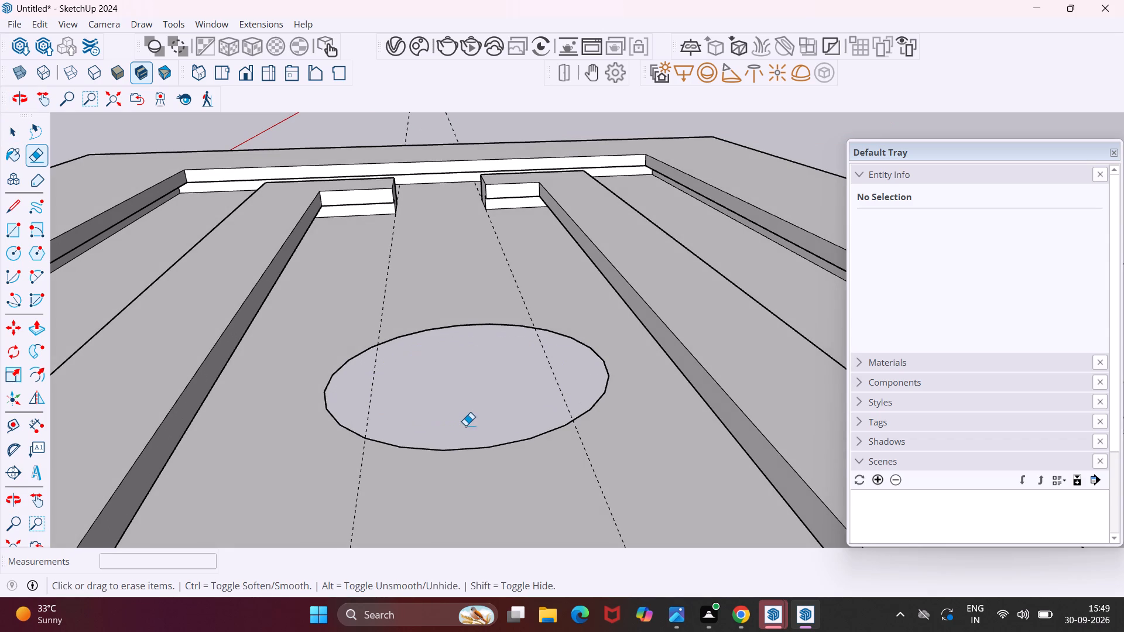
click(477, 445)
click(481, 446)
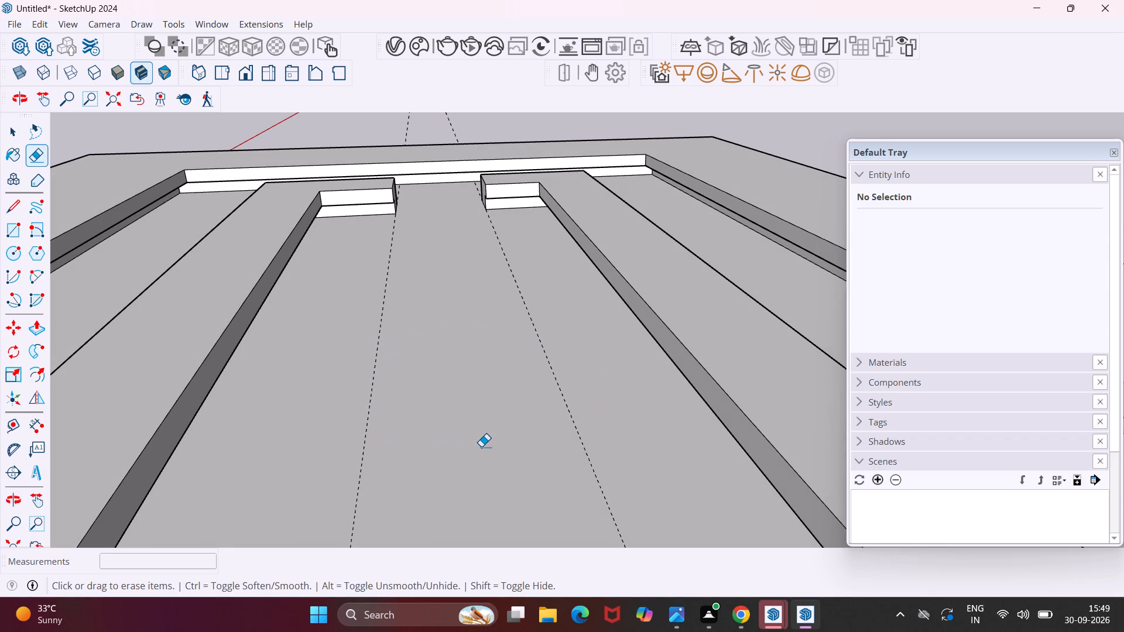
key(Escape)
key(space)
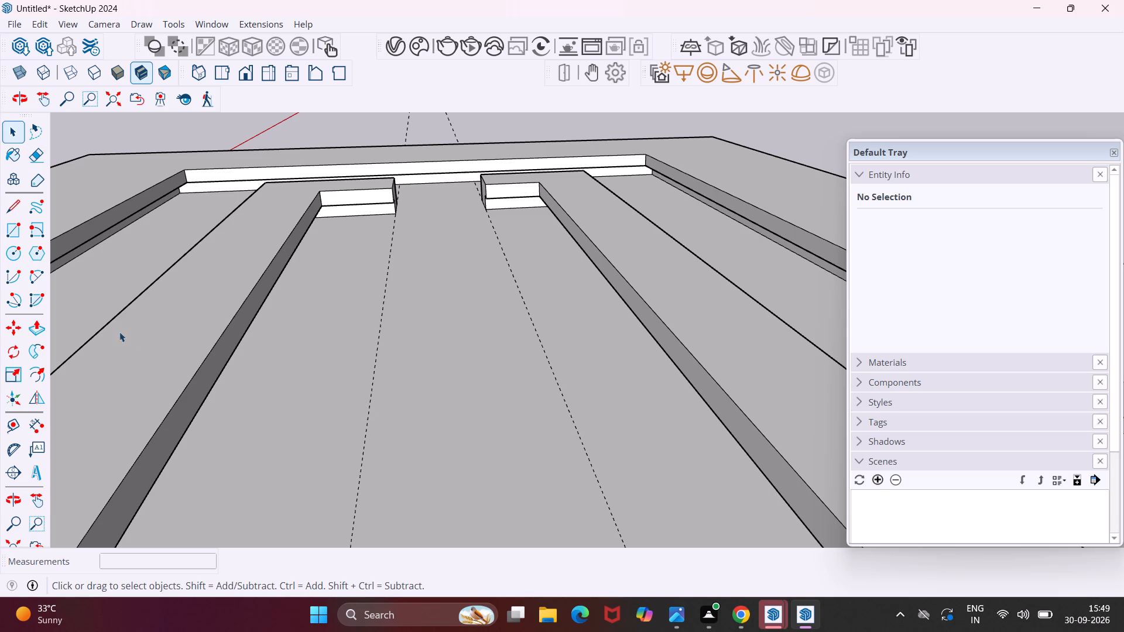
Draw a circle of 10" radius on the recessed ceiling face, centred between the two dashed guide lines.
click(11, 260)
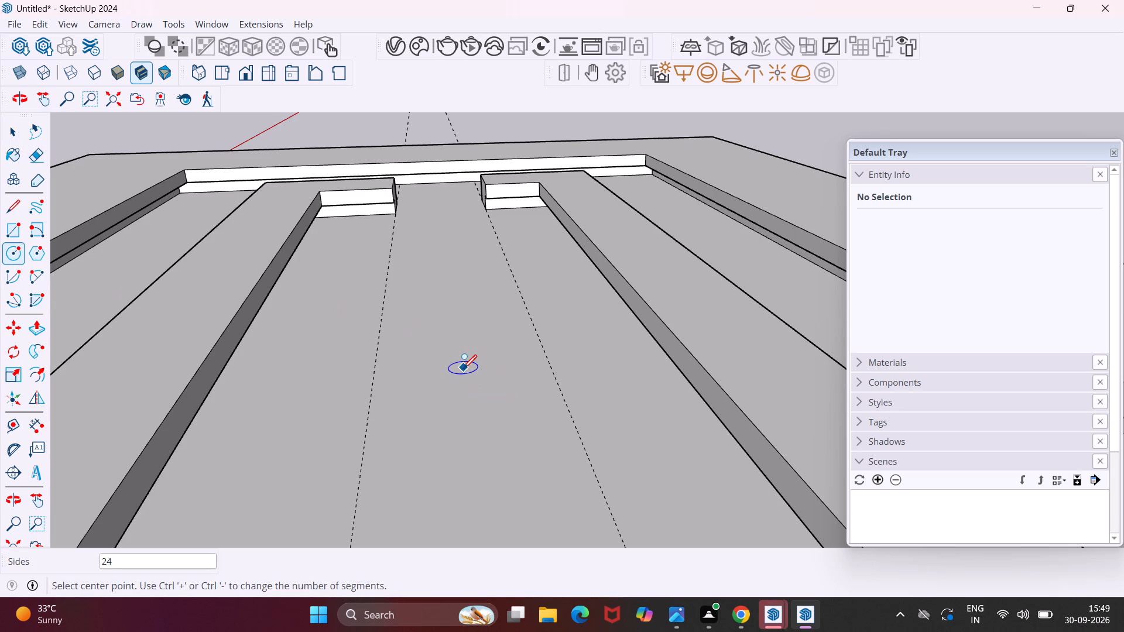
click(463, 367)
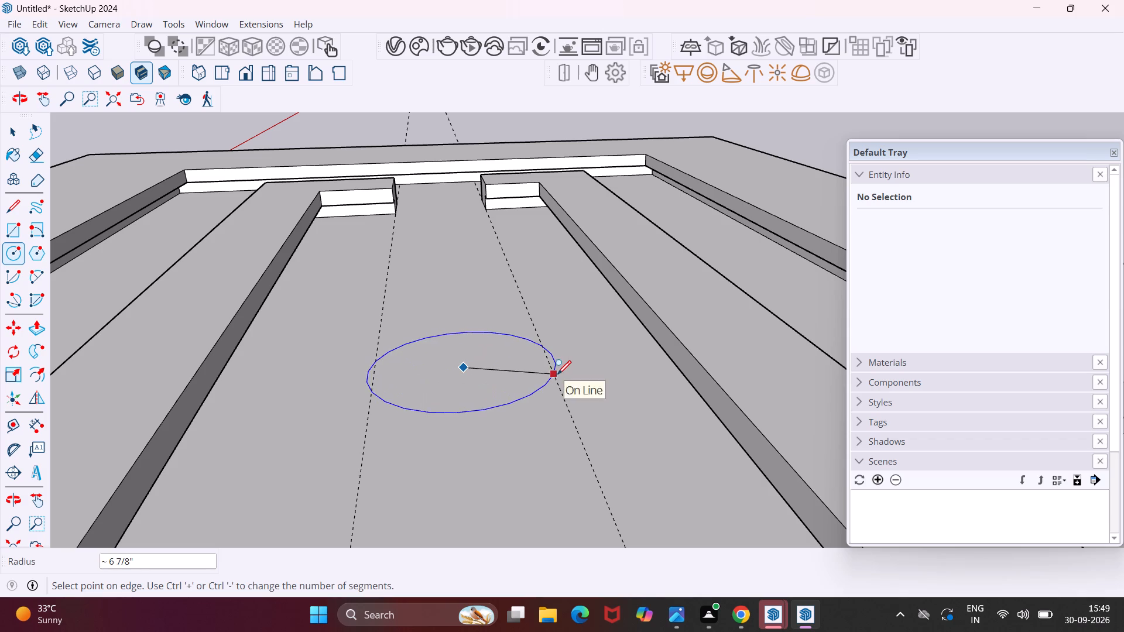
click(592, 386)
key(Escape)
key(space)
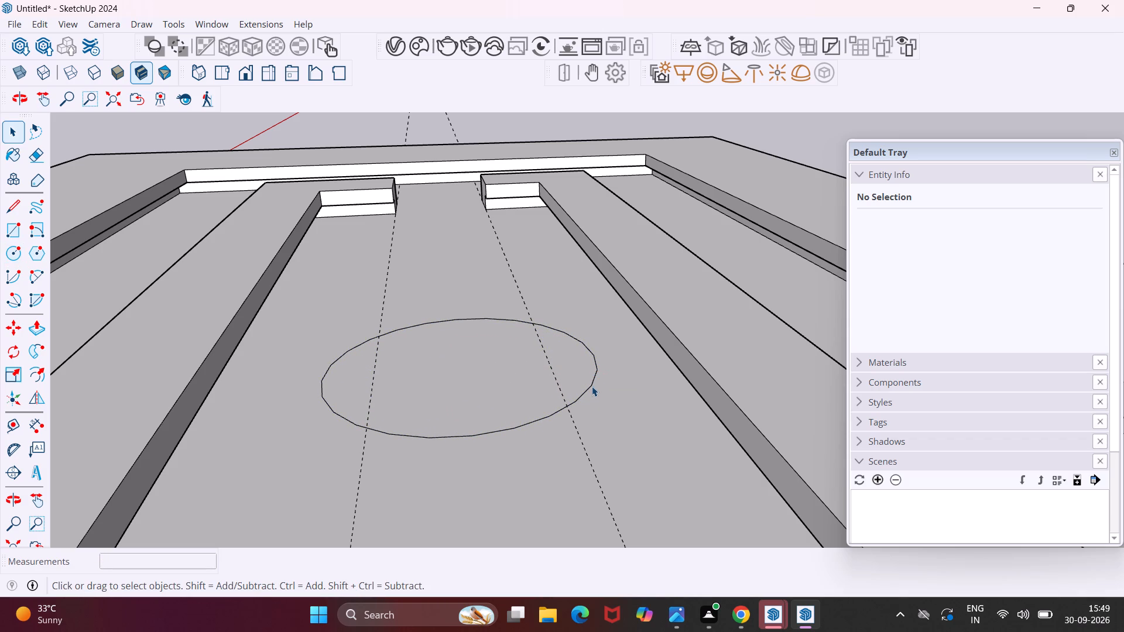
Set the new circle's segment count to 80.
click(591, 386)
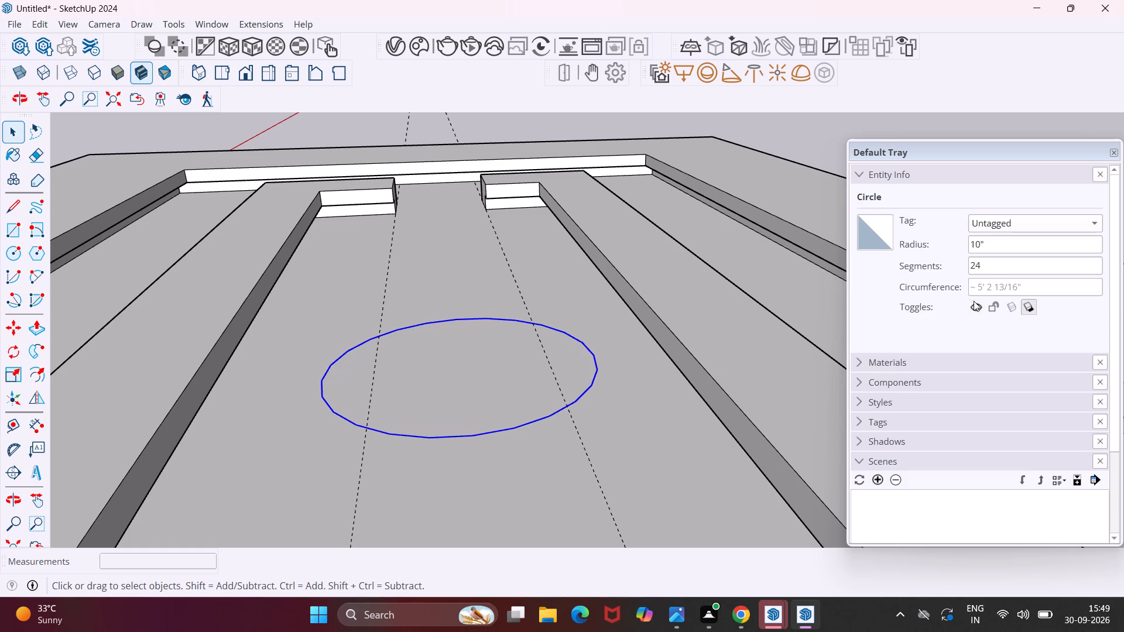
click(992, 267)
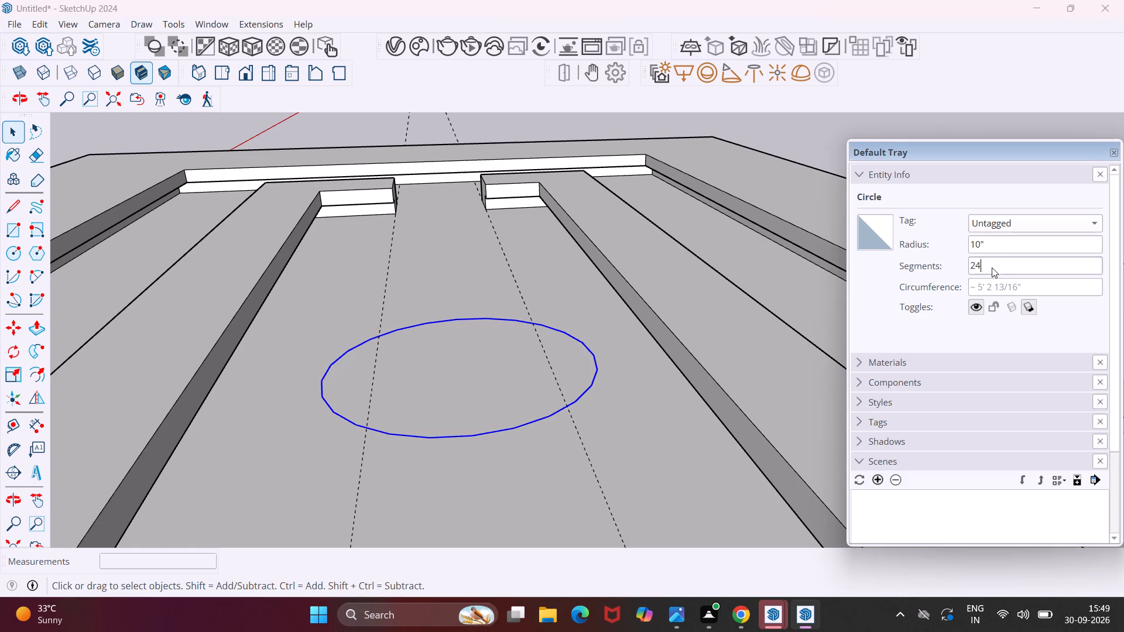
key(BackSpace)
key(BackSpace)
text(80)
key(Return)
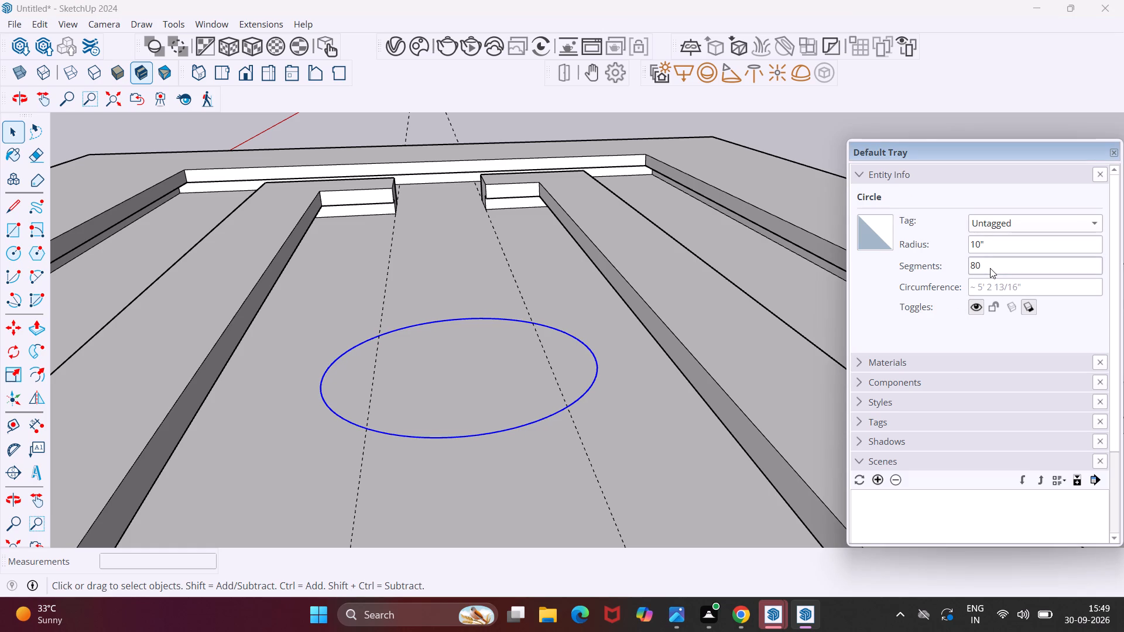
key(Escape)
key(space)
Select the face inside the new 10" radius circle.
click(492, 377)
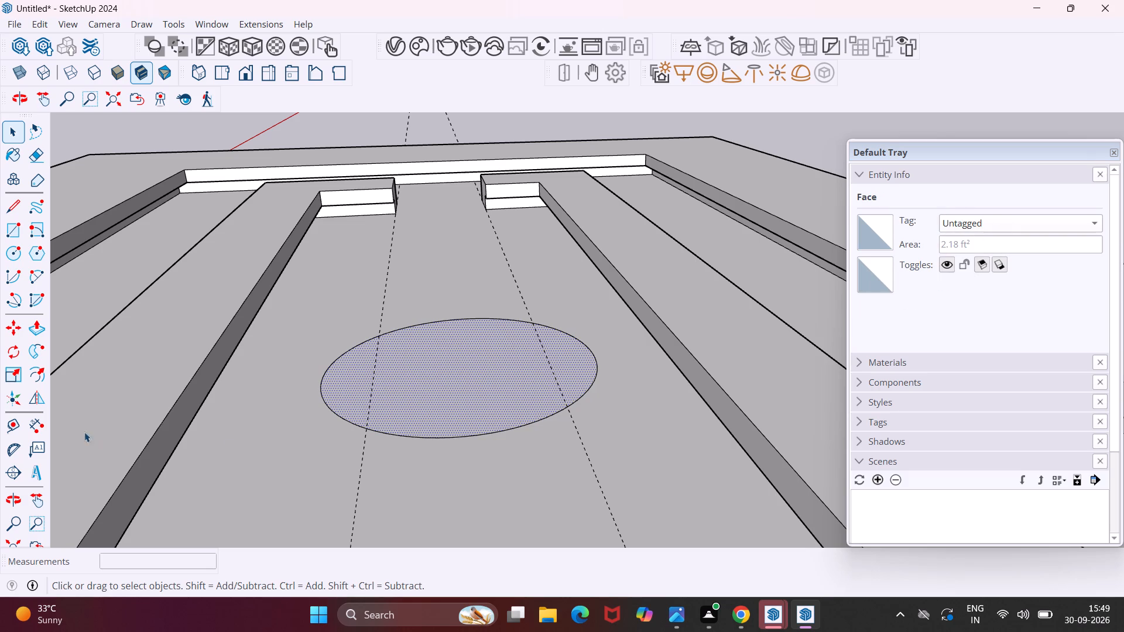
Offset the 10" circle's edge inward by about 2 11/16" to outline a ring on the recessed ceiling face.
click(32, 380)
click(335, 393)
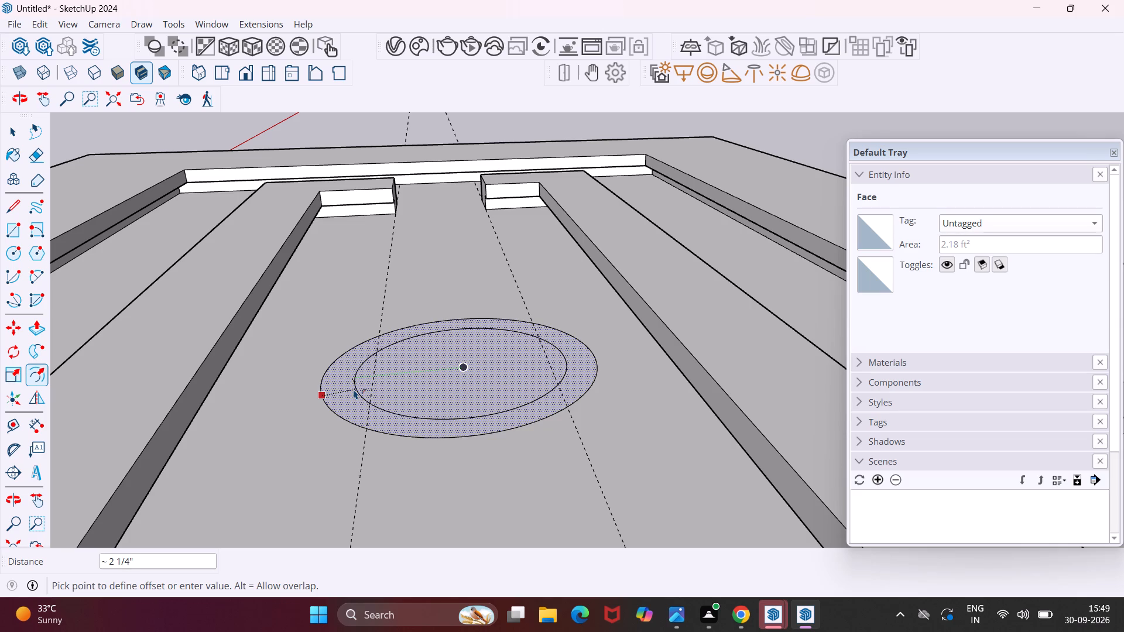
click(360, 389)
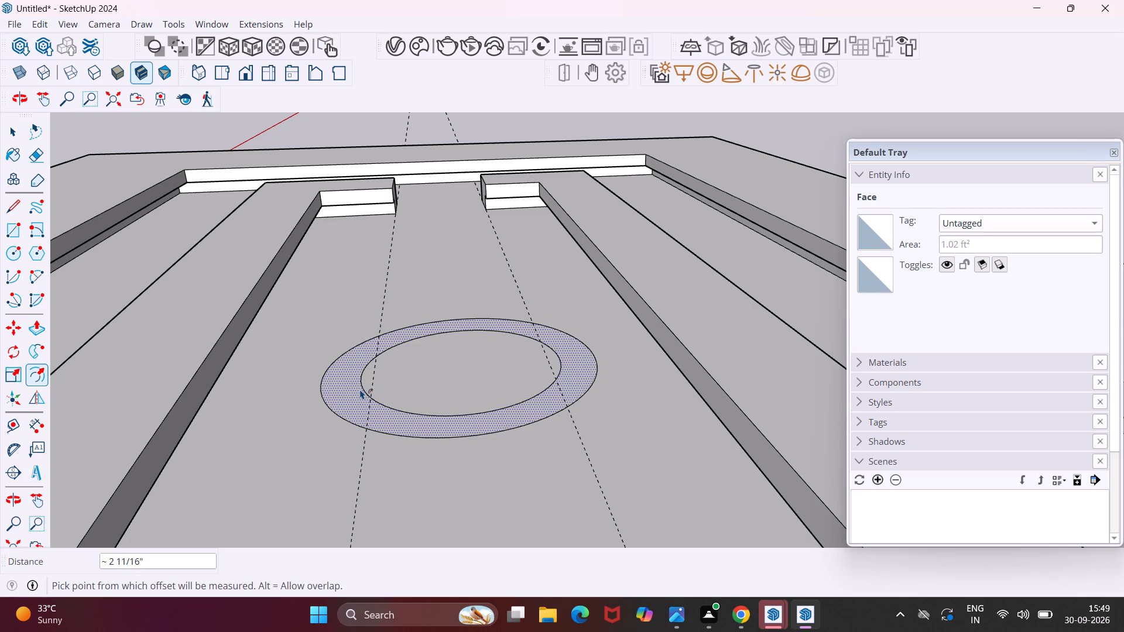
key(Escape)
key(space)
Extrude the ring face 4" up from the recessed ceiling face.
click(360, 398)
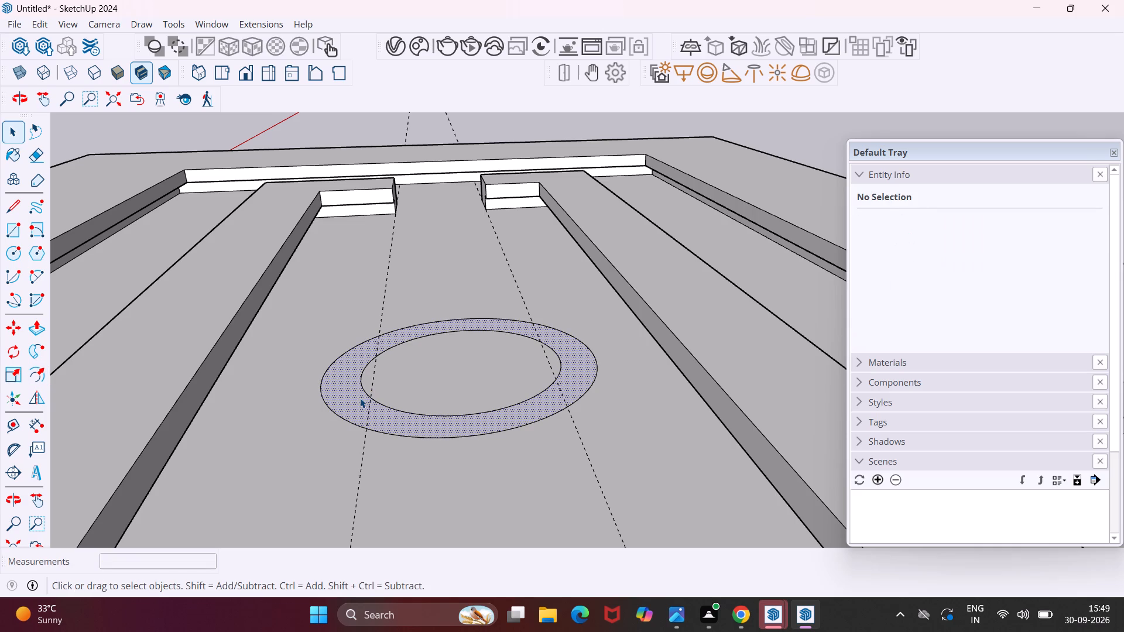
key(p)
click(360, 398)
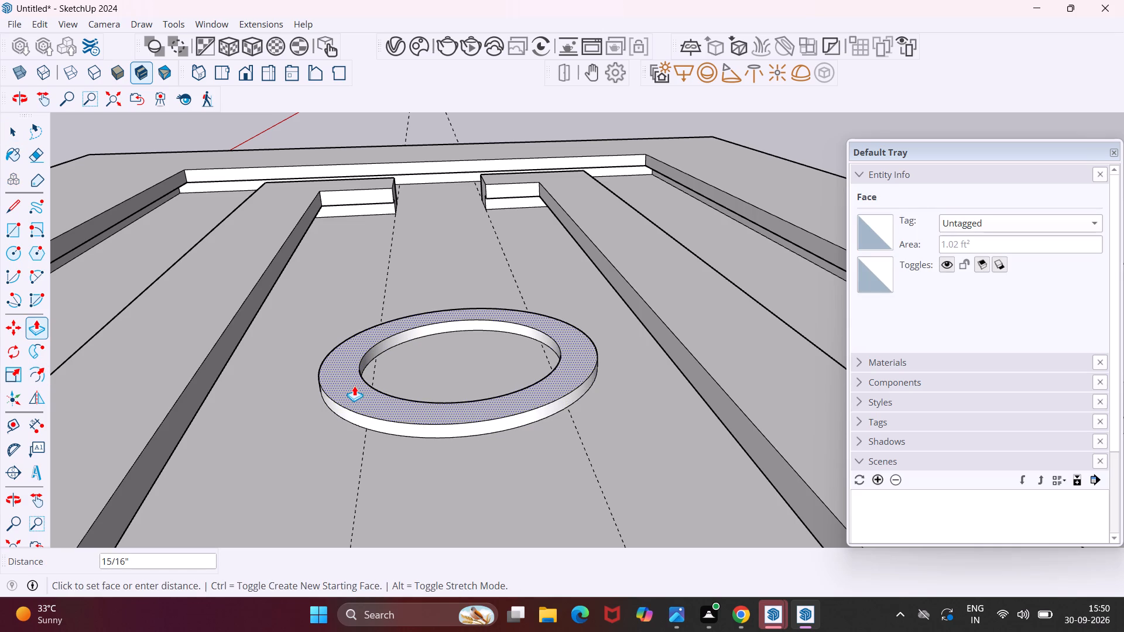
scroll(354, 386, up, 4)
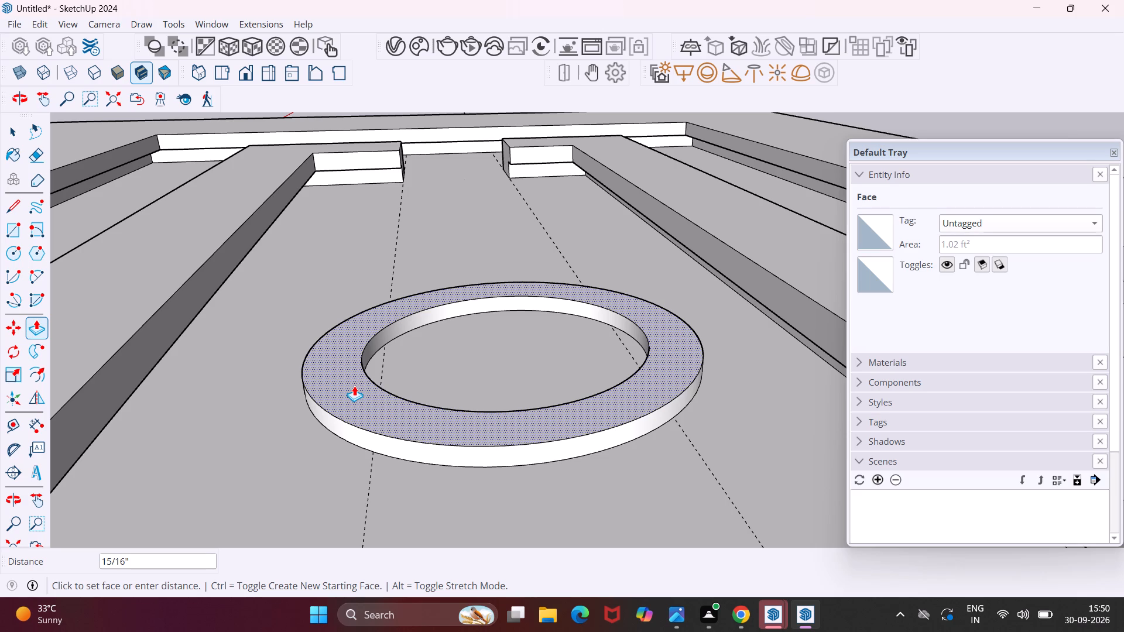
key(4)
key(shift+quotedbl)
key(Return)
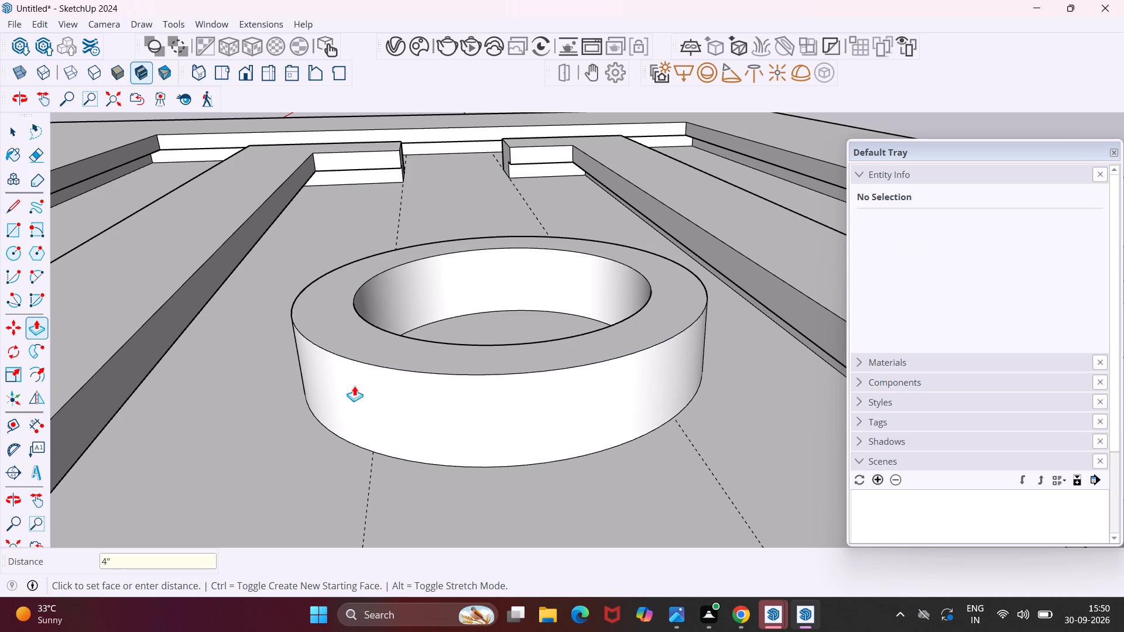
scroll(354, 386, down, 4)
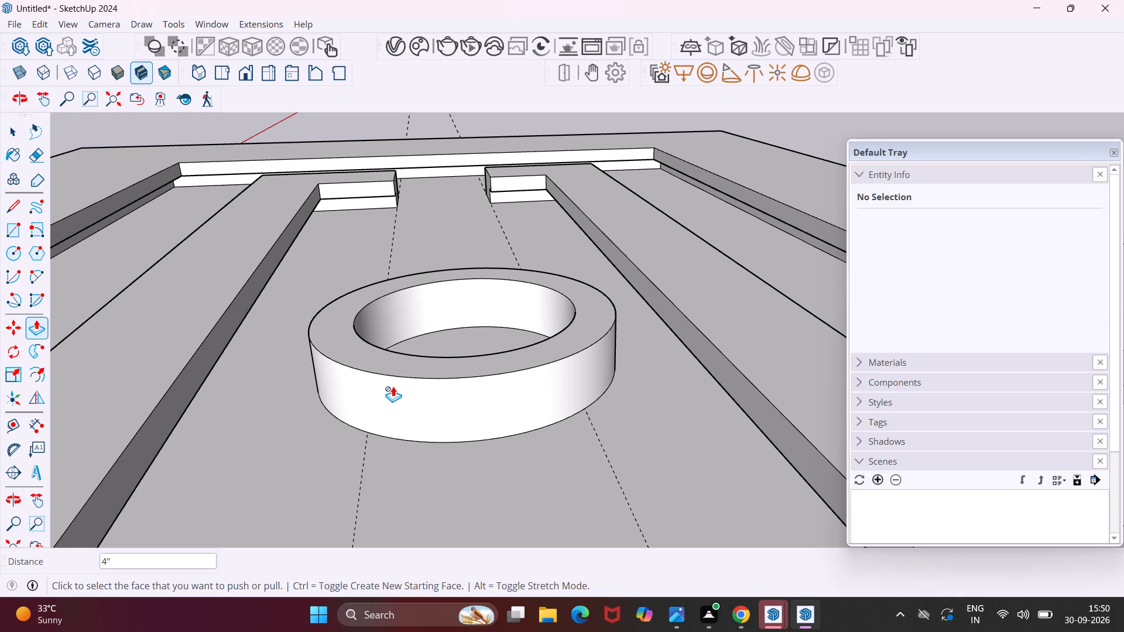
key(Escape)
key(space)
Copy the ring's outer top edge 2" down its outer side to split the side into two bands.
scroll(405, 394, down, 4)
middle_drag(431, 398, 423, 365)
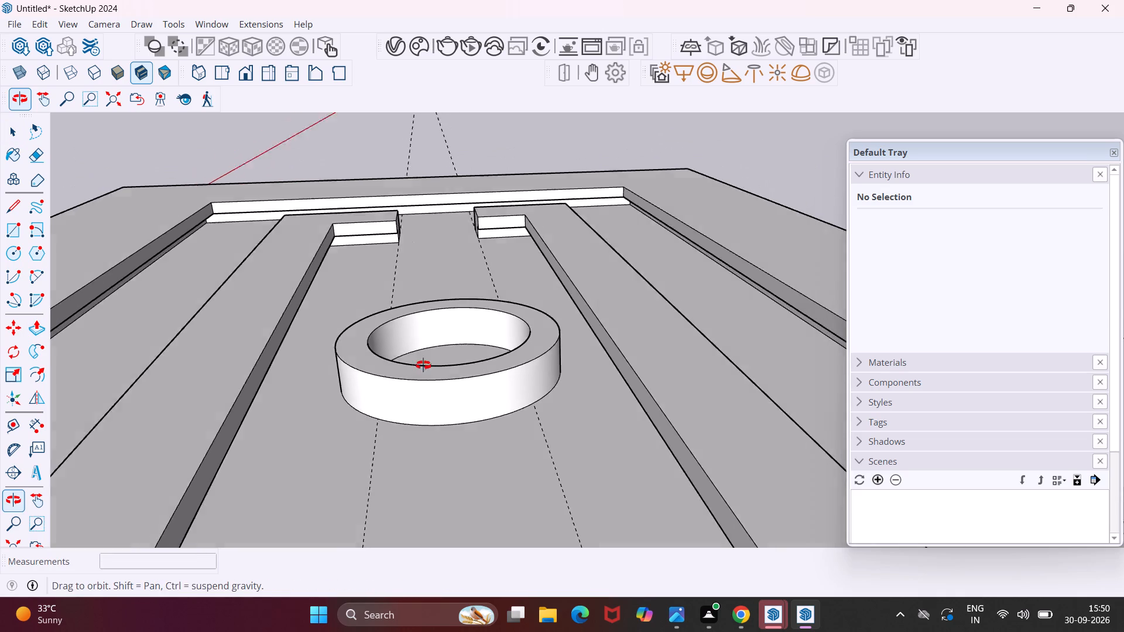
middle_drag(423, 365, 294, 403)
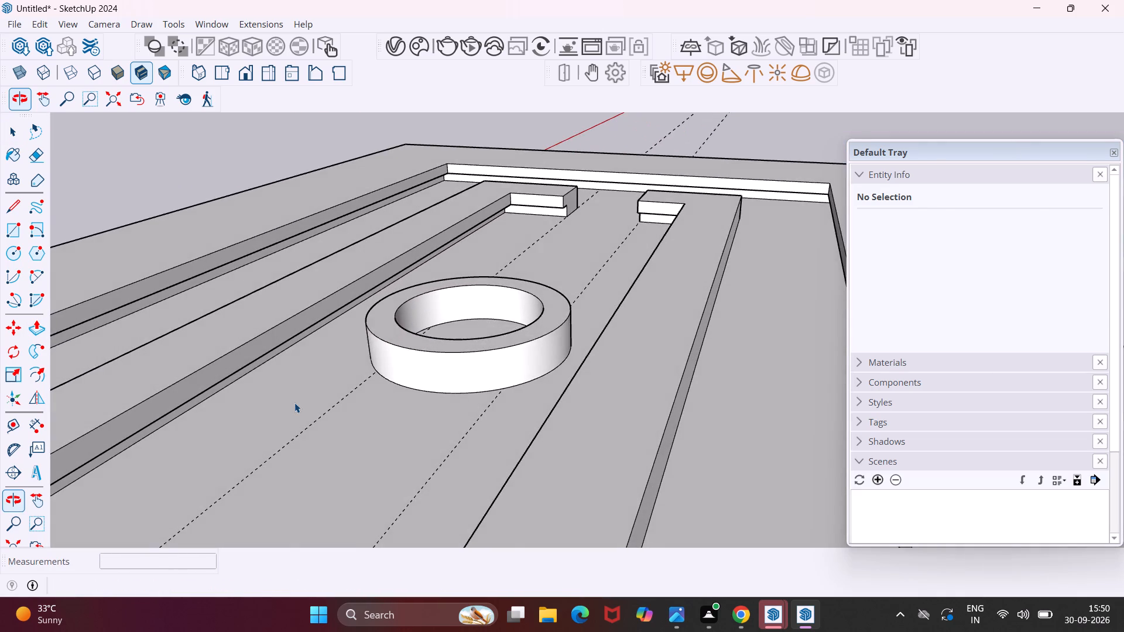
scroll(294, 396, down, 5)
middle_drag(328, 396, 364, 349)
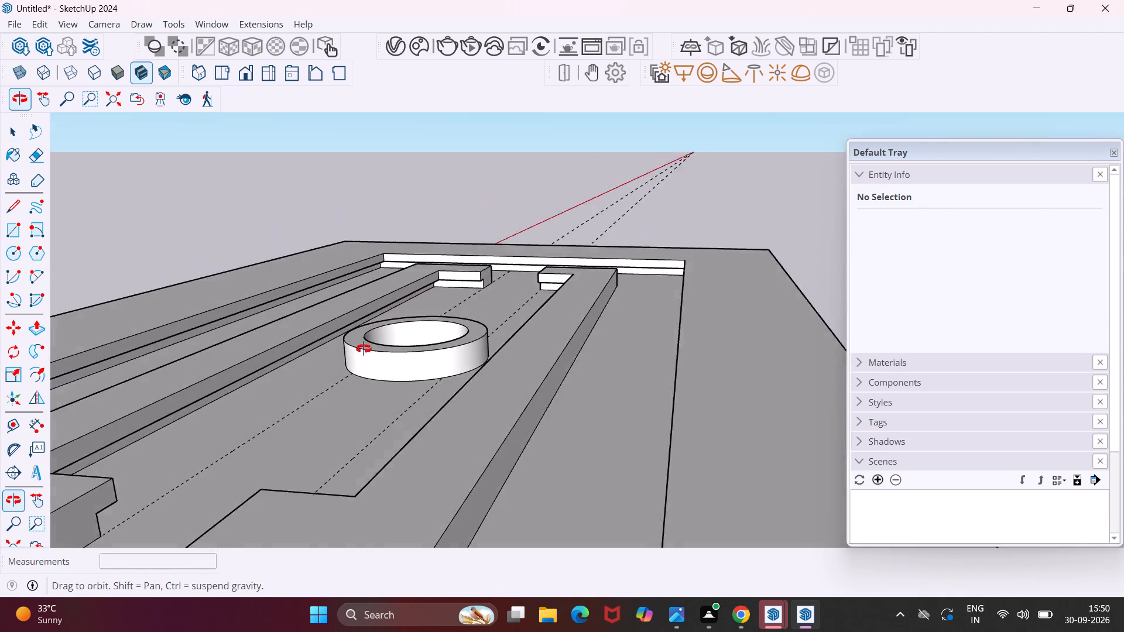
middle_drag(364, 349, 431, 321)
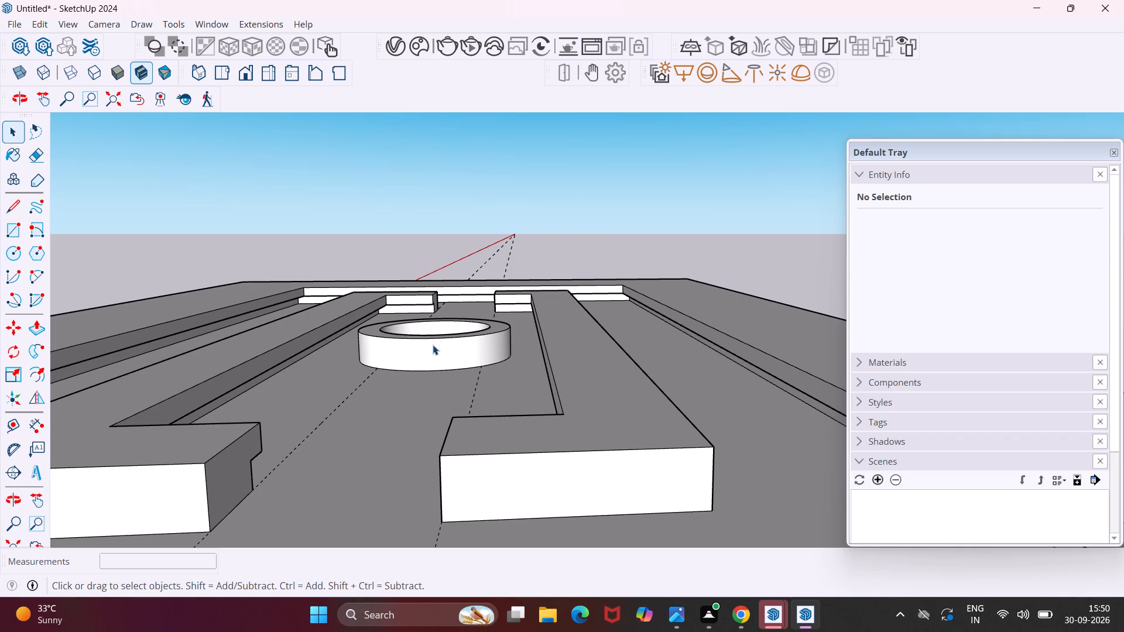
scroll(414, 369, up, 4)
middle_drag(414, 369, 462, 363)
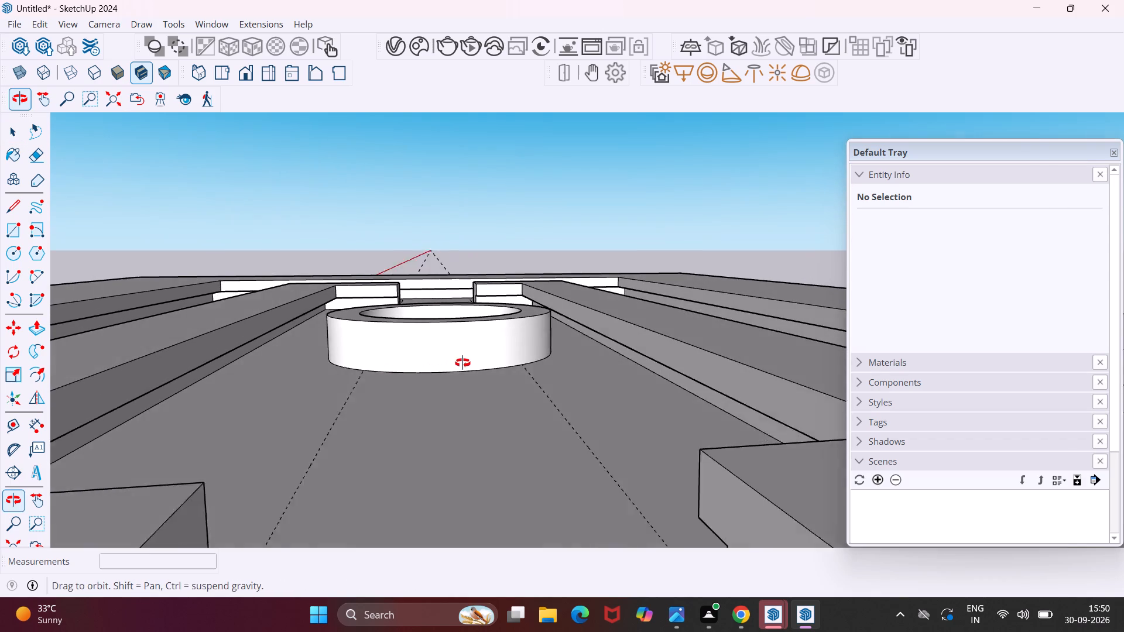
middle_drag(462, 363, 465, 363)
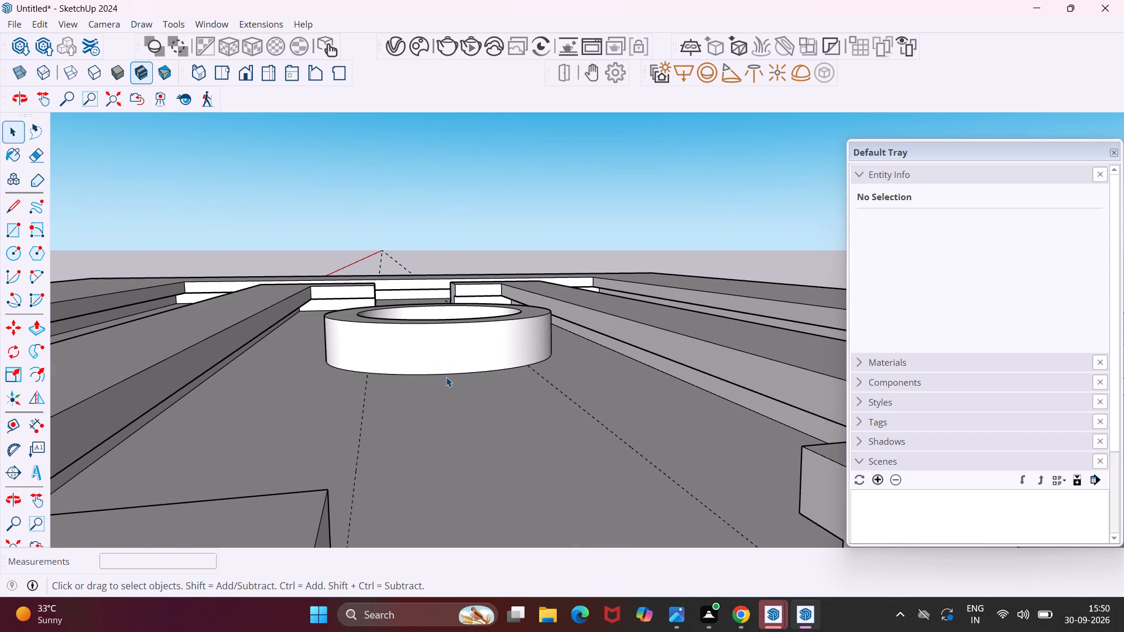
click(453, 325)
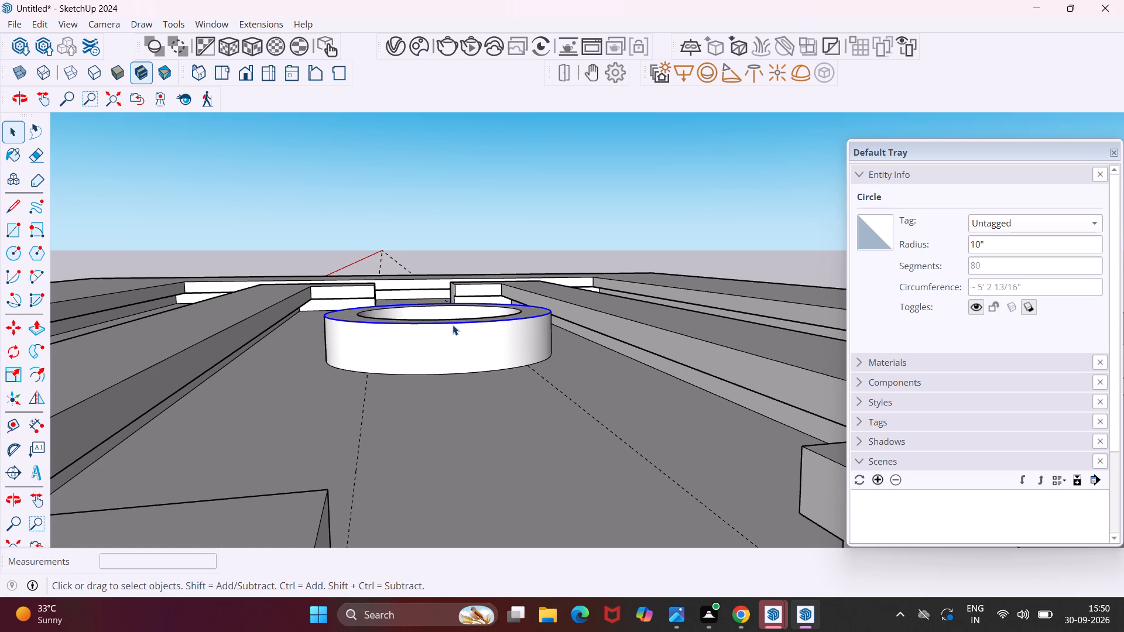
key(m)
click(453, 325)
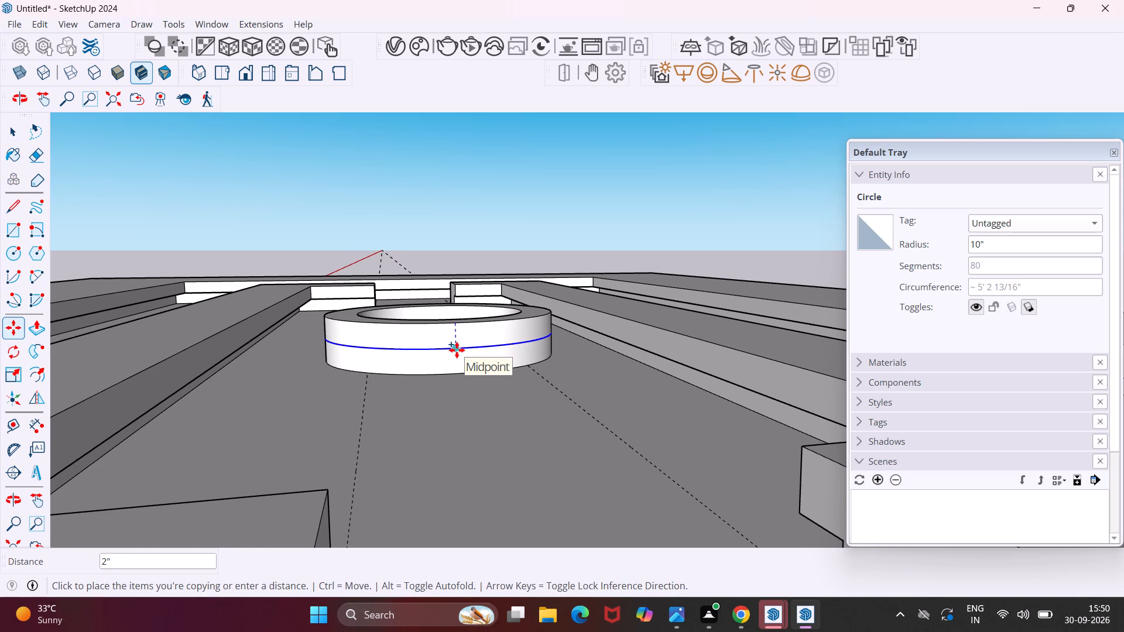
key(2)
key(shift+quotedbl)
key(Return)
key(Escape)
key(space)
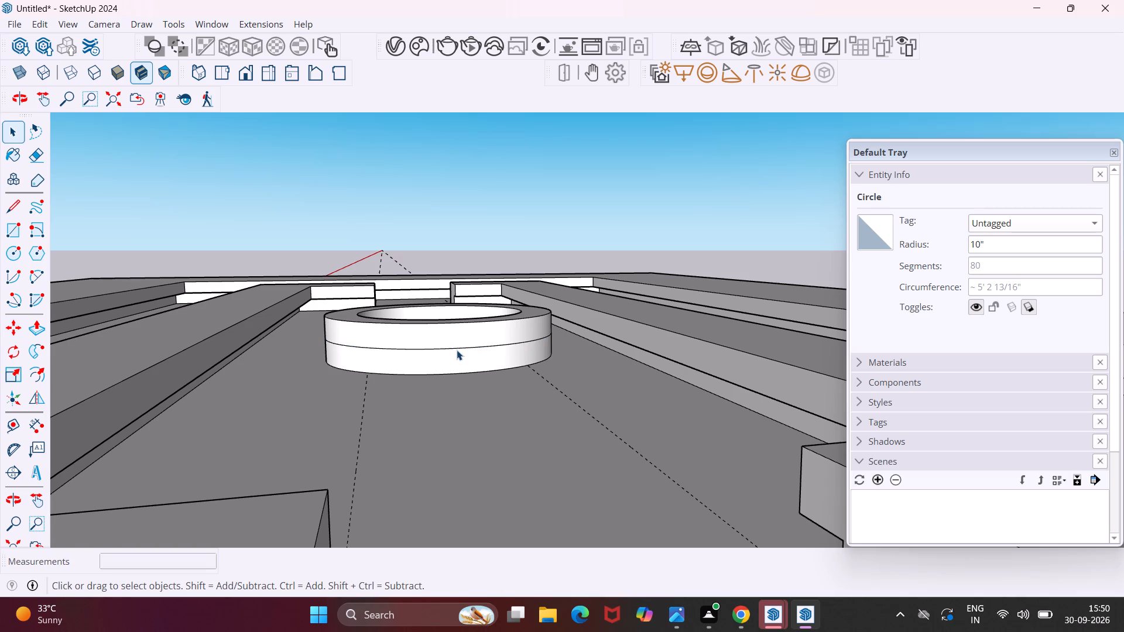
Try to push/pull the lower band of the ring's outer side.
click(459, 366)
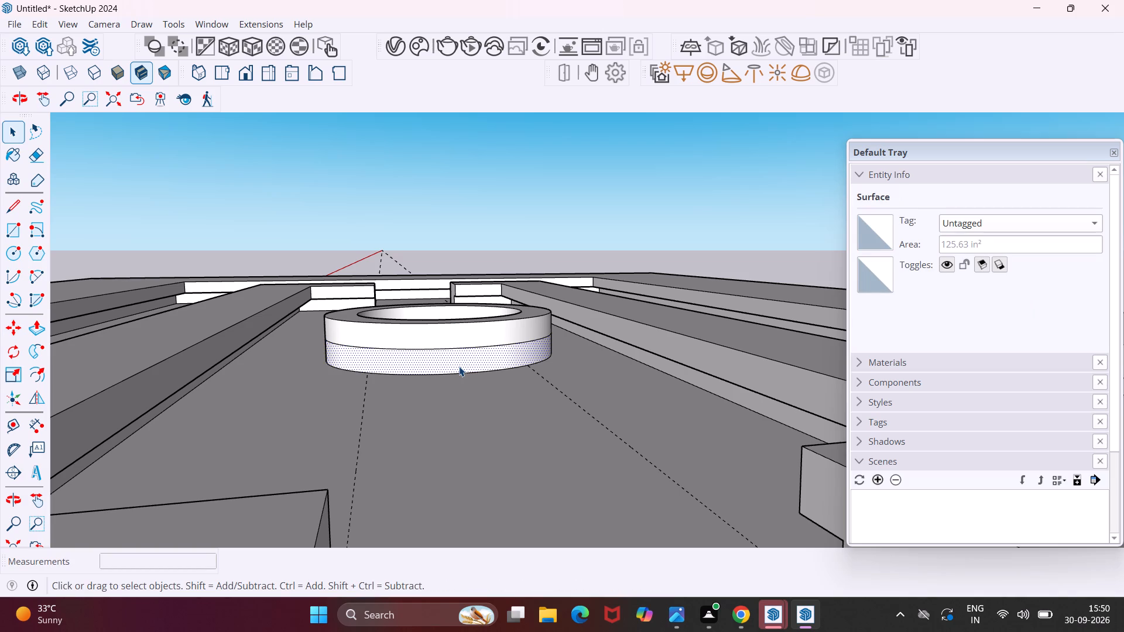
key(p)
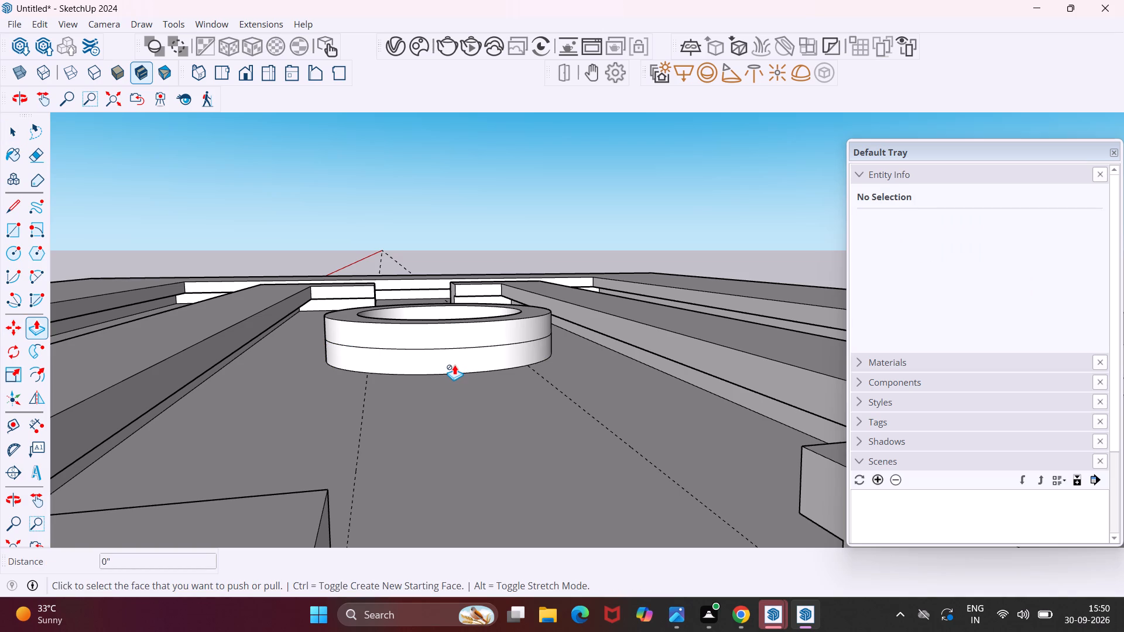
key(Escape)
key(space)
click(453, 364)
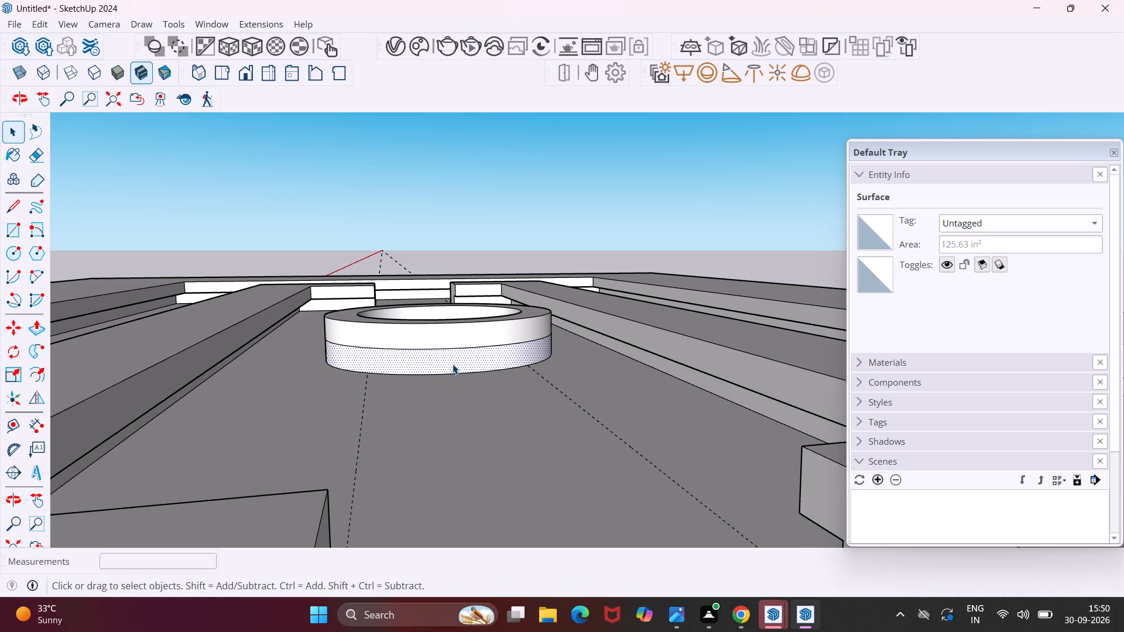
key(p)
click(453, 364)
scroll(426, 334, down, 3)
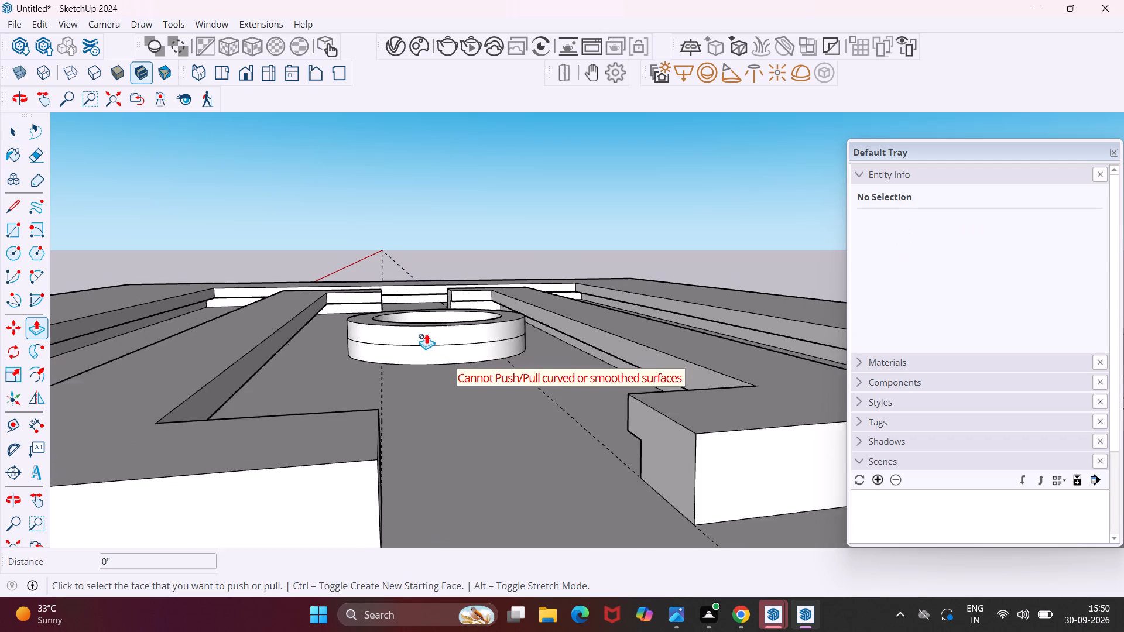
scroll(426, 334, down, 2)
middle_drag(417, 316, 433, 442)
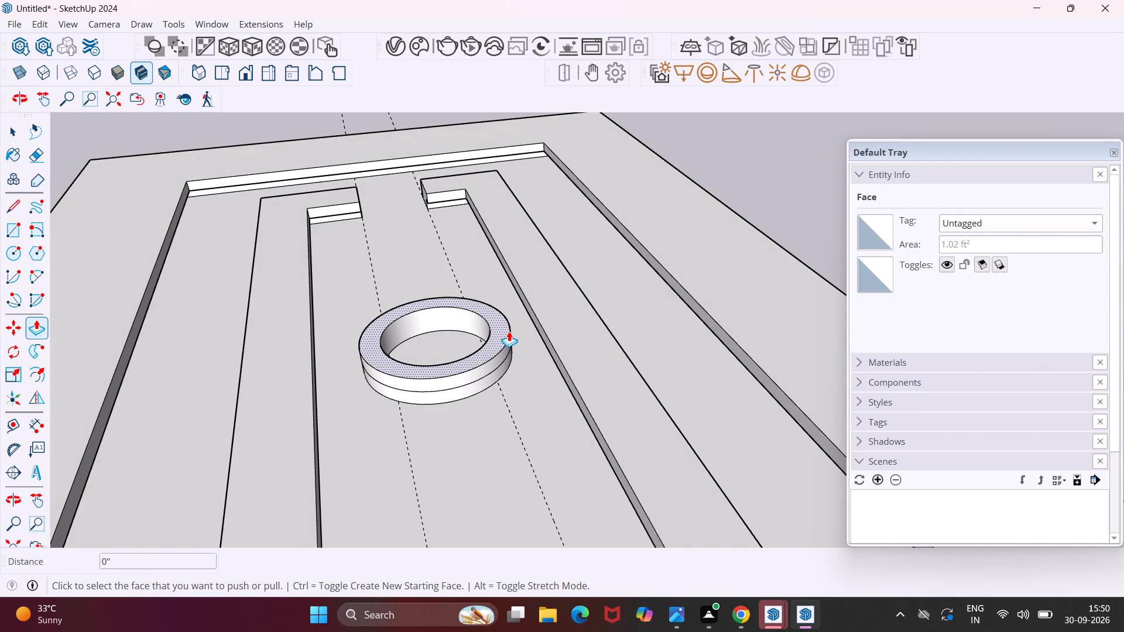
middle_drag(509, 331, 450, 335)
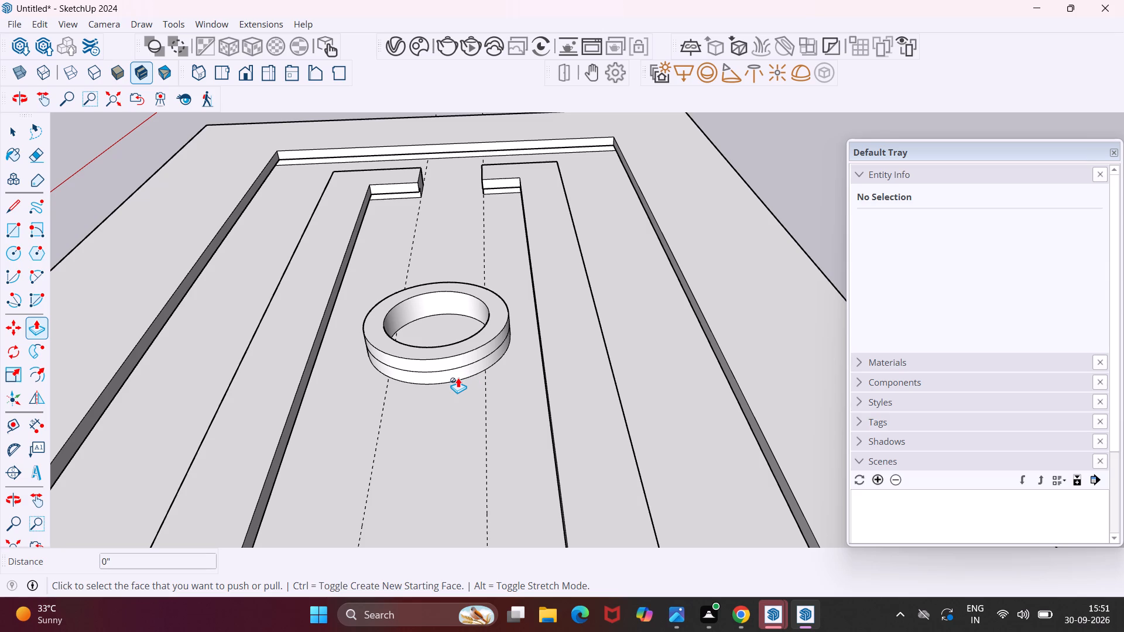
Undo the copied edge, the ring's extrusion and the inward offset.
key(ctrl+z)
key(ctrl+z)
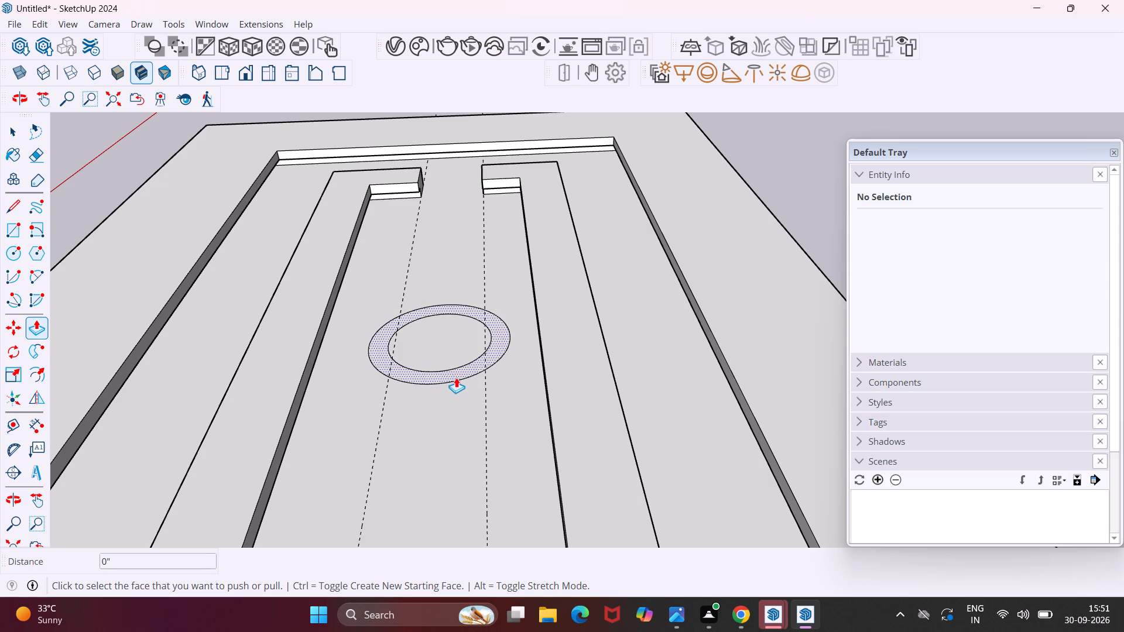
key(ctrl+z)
Undo the segment count change and the 10" circle on the recessed ceiling face.
key(ctrl+z)
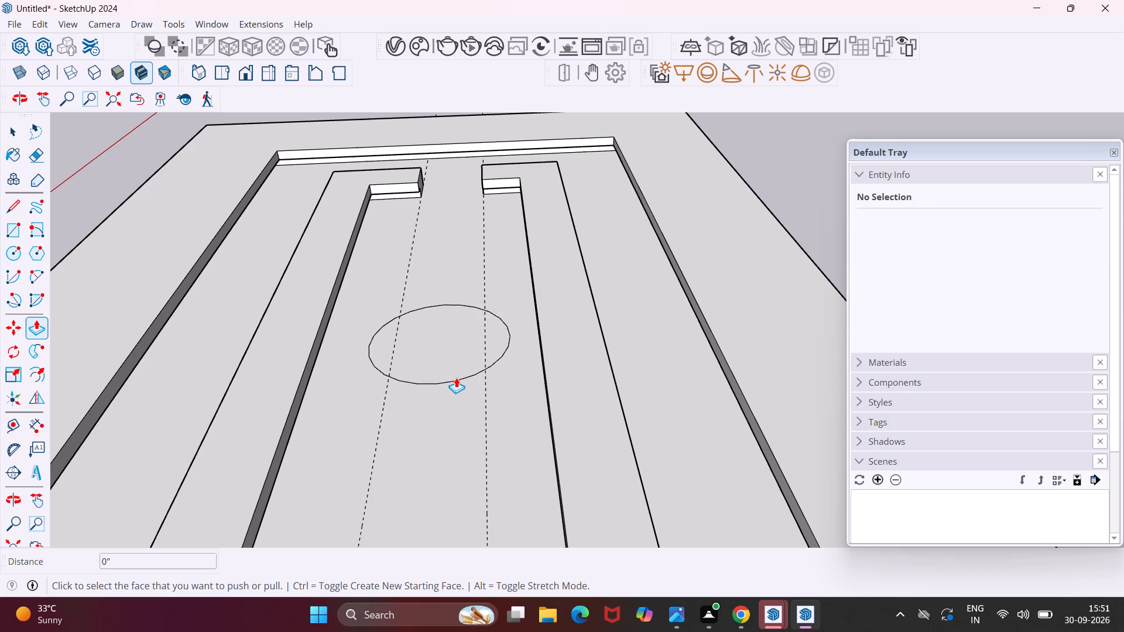
key(ctrl+z)
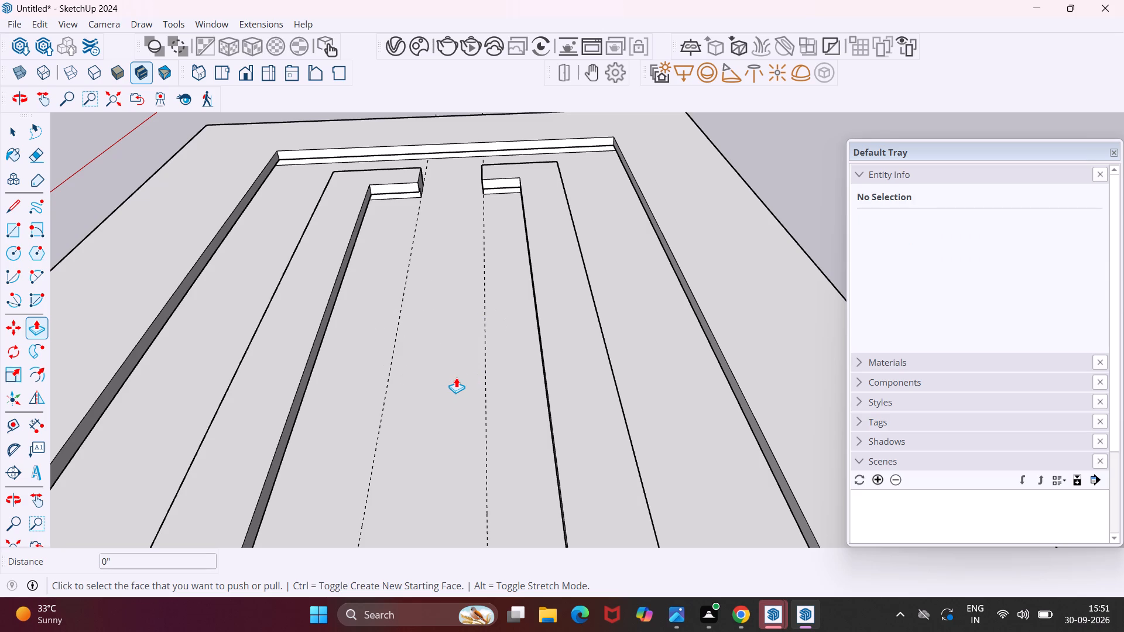
key(Escape)
key(space)
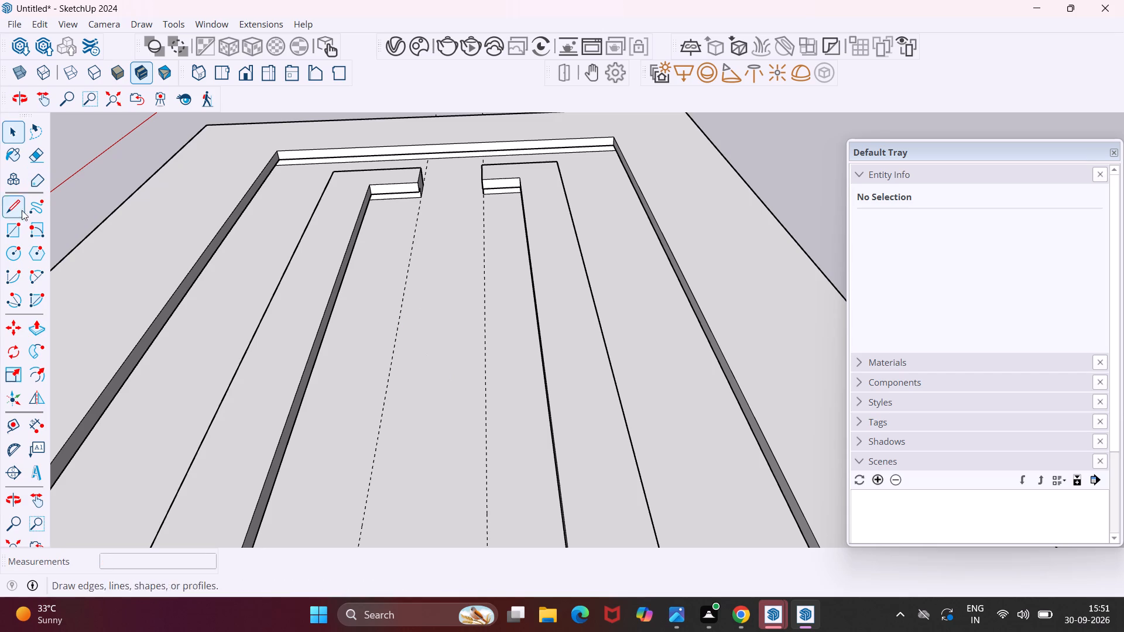
Draw a circle of about 8 3/4" radius on the recessed ceiling face, centred between the two dashed guide lines.
click(9, 245)
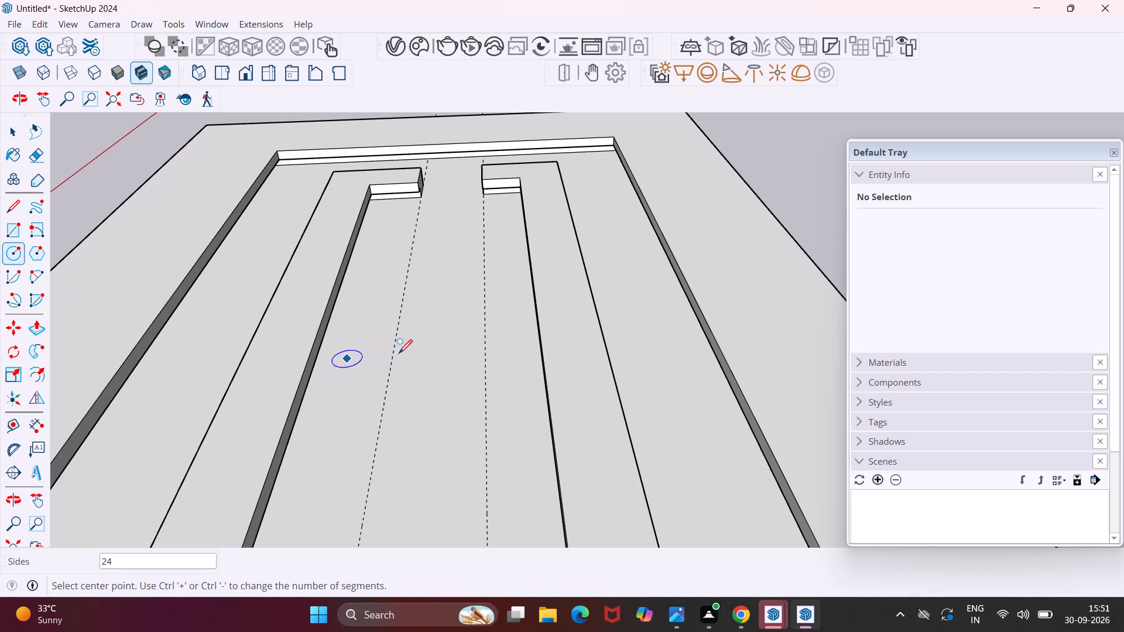
click(439, 360)
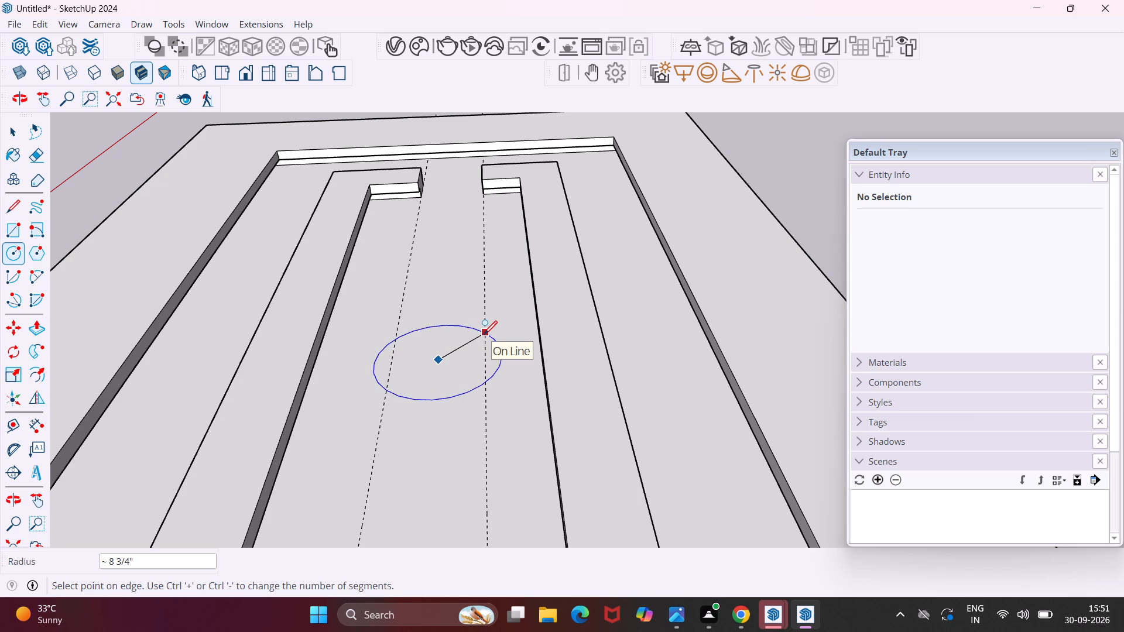
click(484, 334)
key(Escape)
key(space)
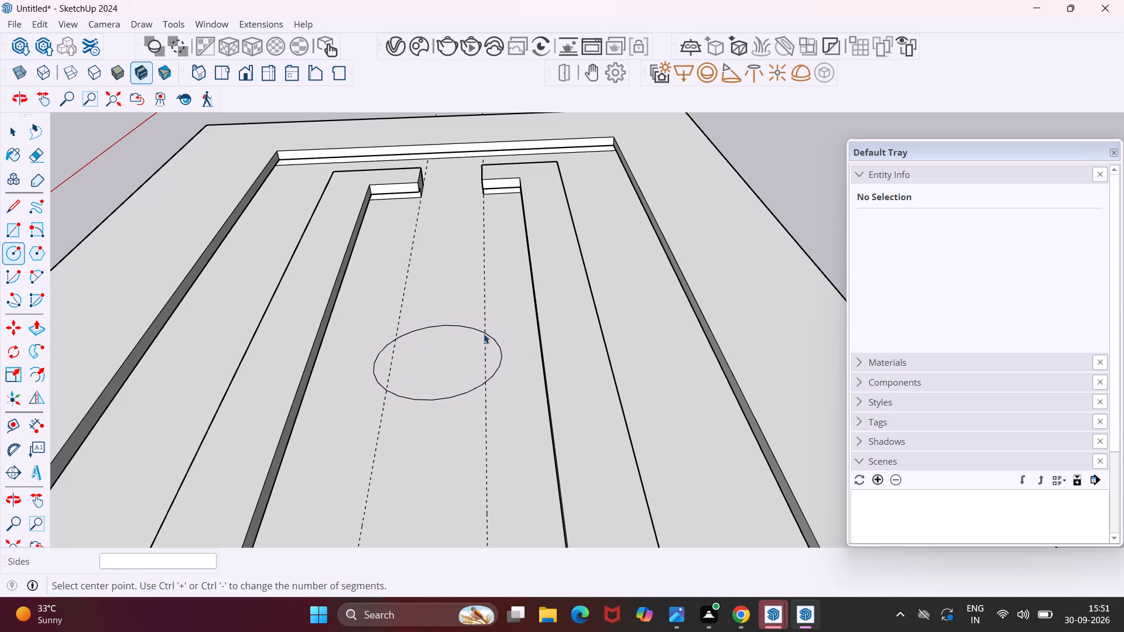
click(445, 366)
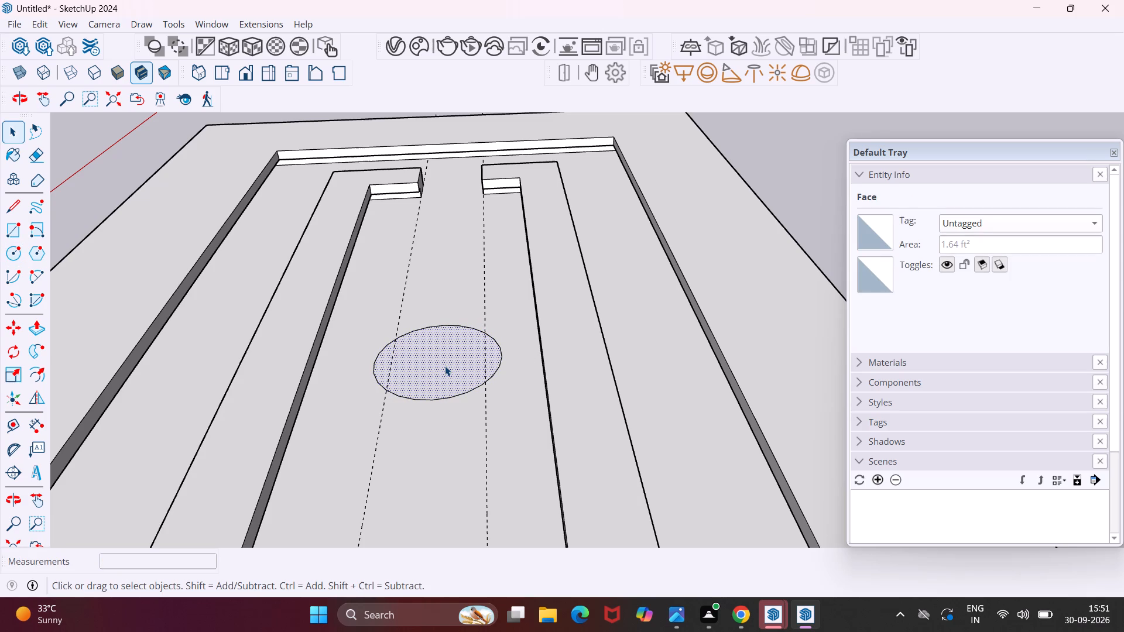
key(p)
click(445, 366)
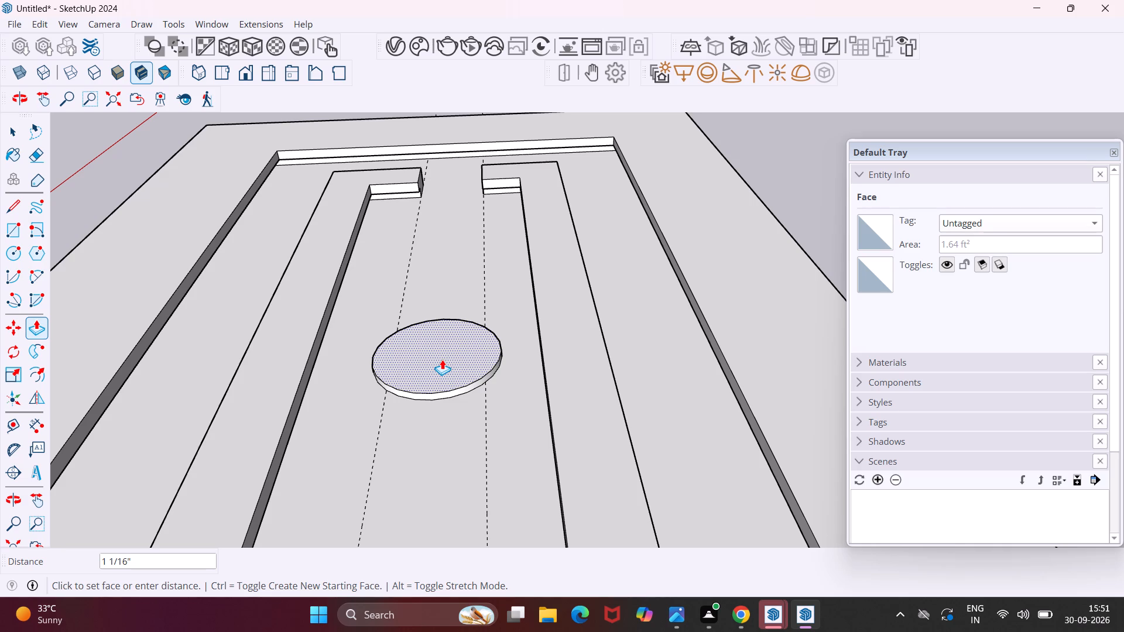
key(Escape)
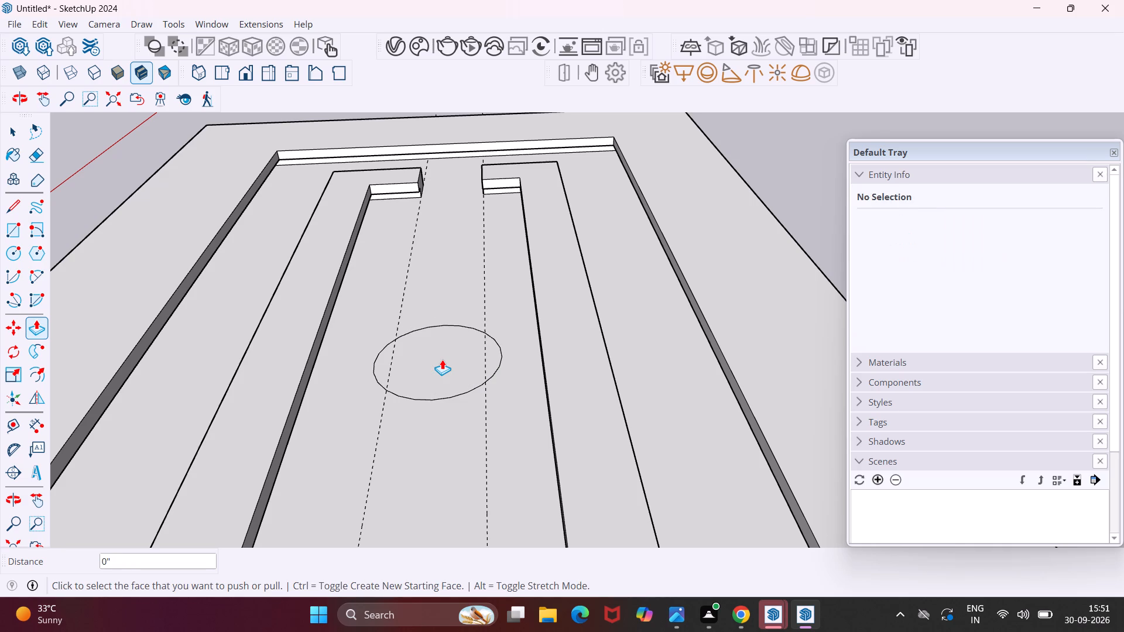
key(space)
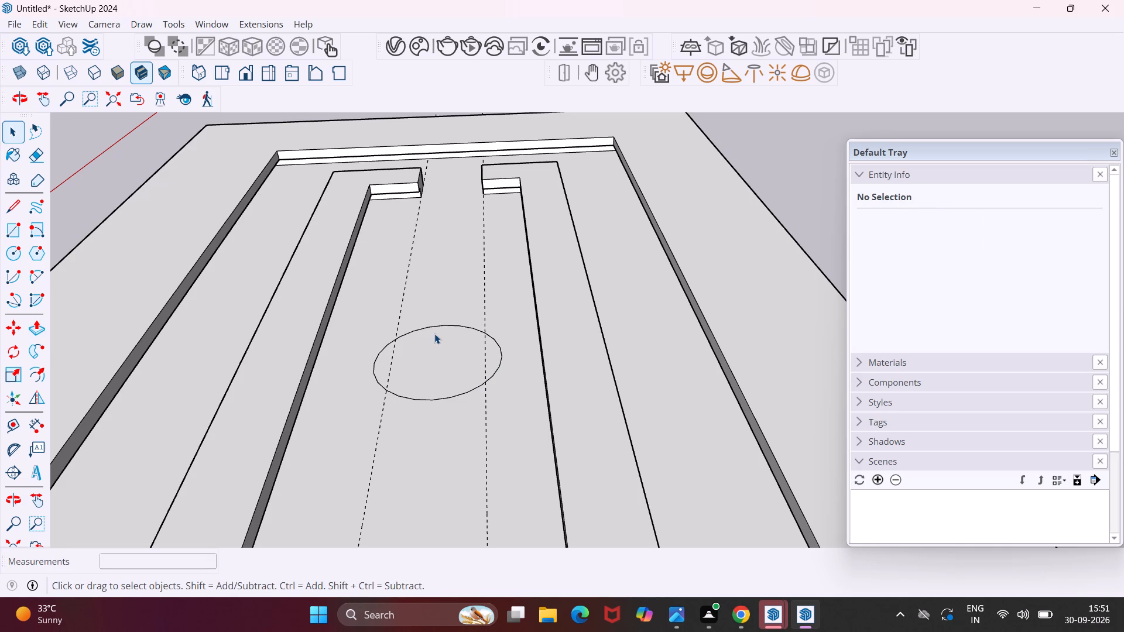
Set the segment count of the circle on the recessed ceiling face to 80.
click(437, 325)
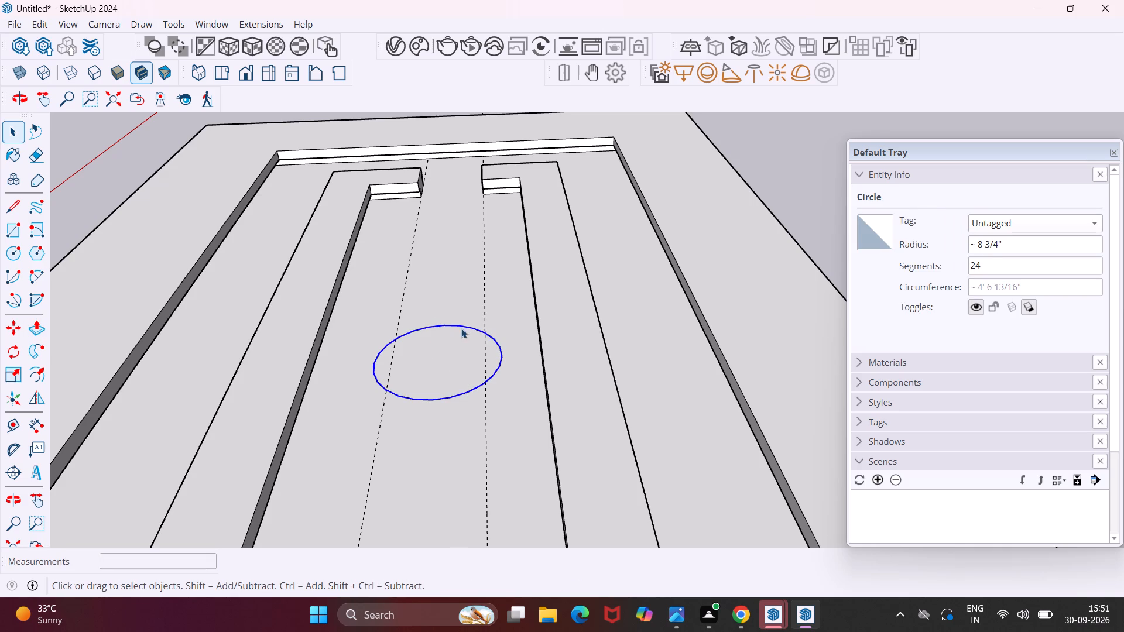
click(989, 263)
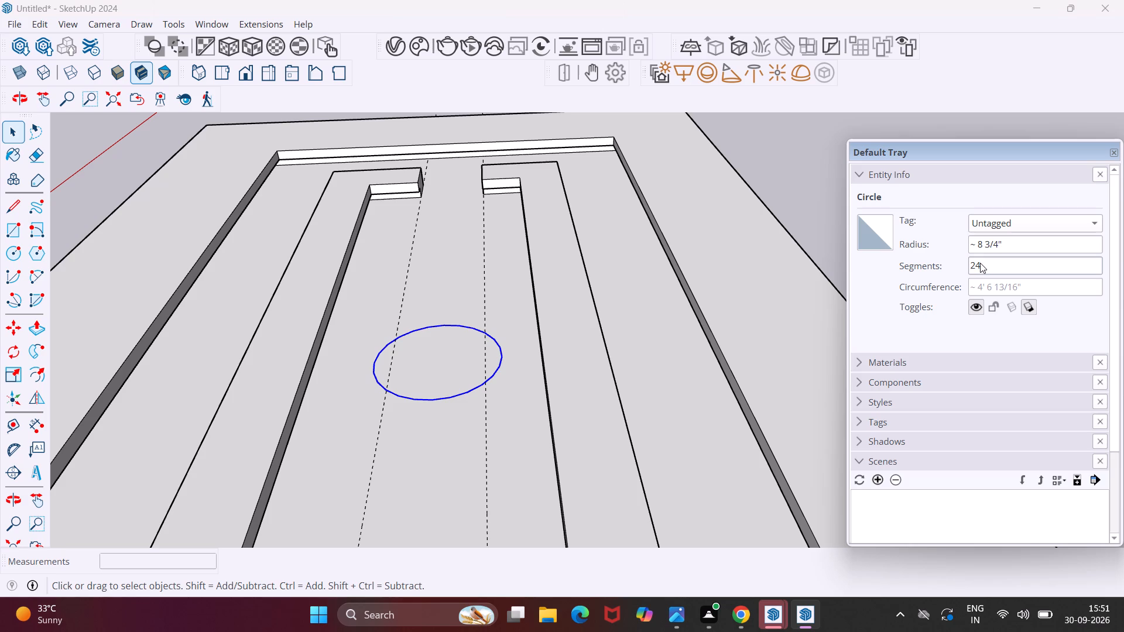
key(BackSpace)
key(BackSpace)
text(80)
key(Return)
key(Escape)
key(space)
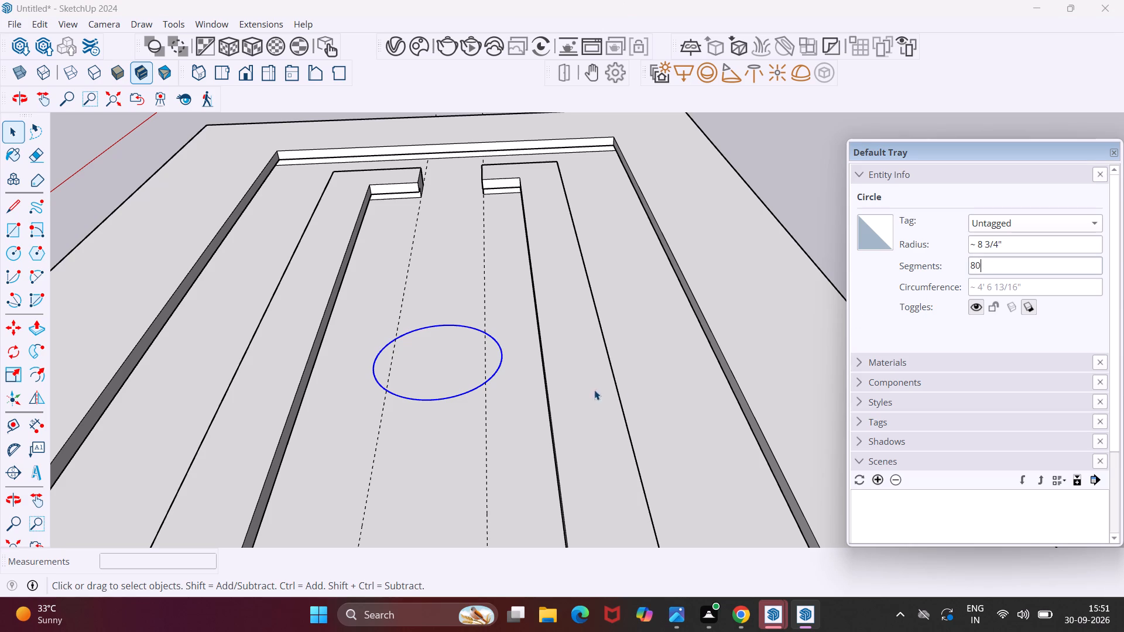
Offset the circular face's edge 2" inward to form a ring.
click(446, 359)
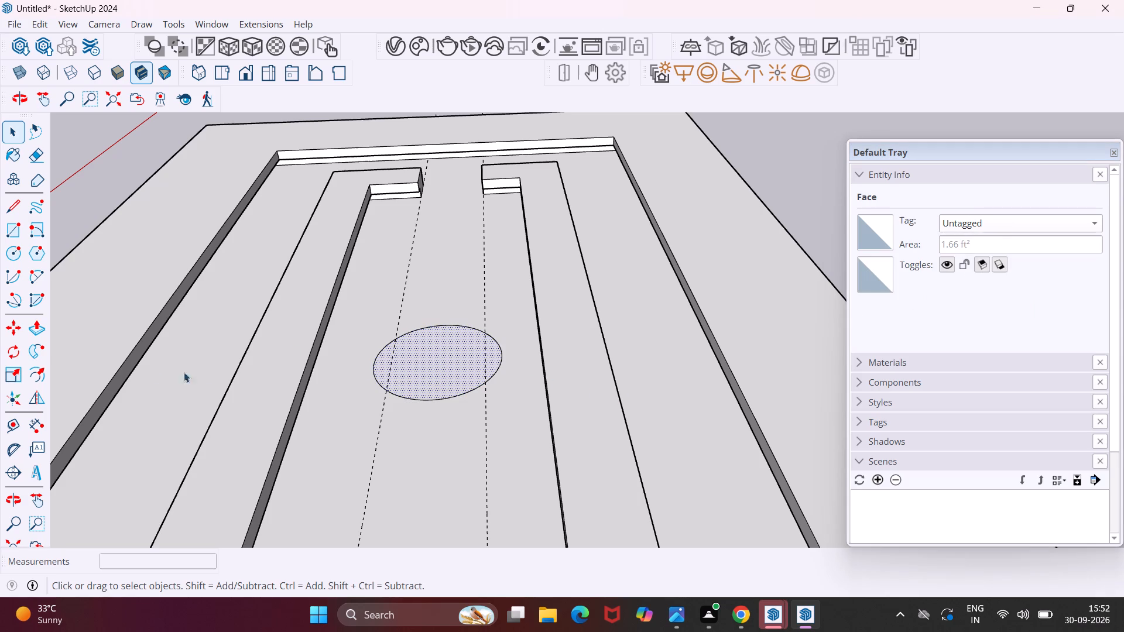
click(35, 366)
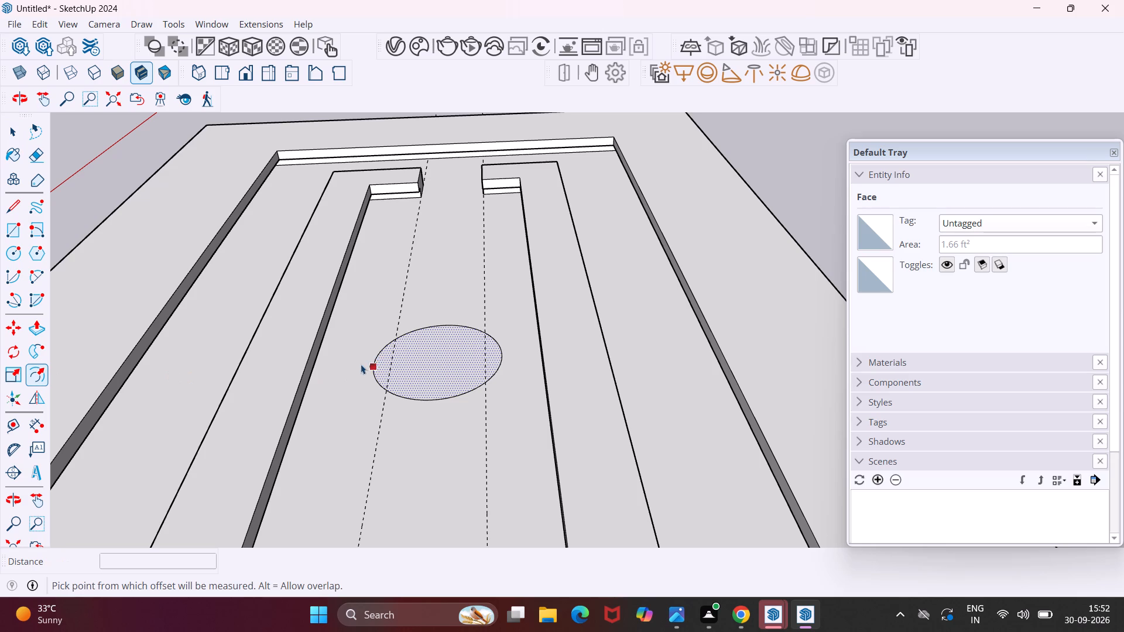
click(371, 362)
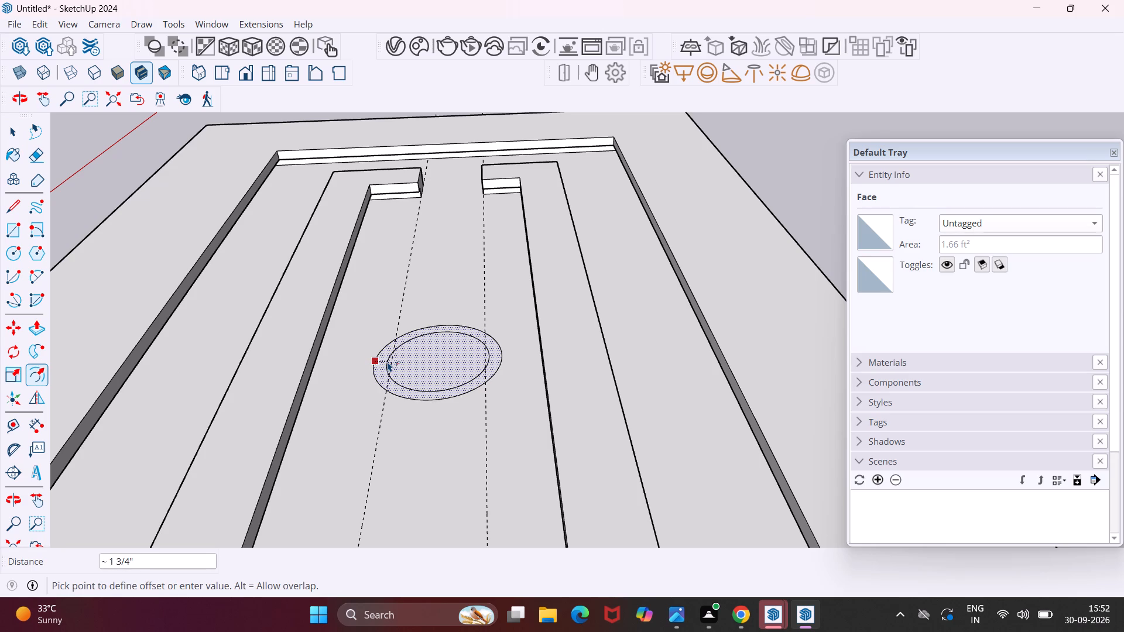
key(2)
key(shift+quotedbl)
key(Return)
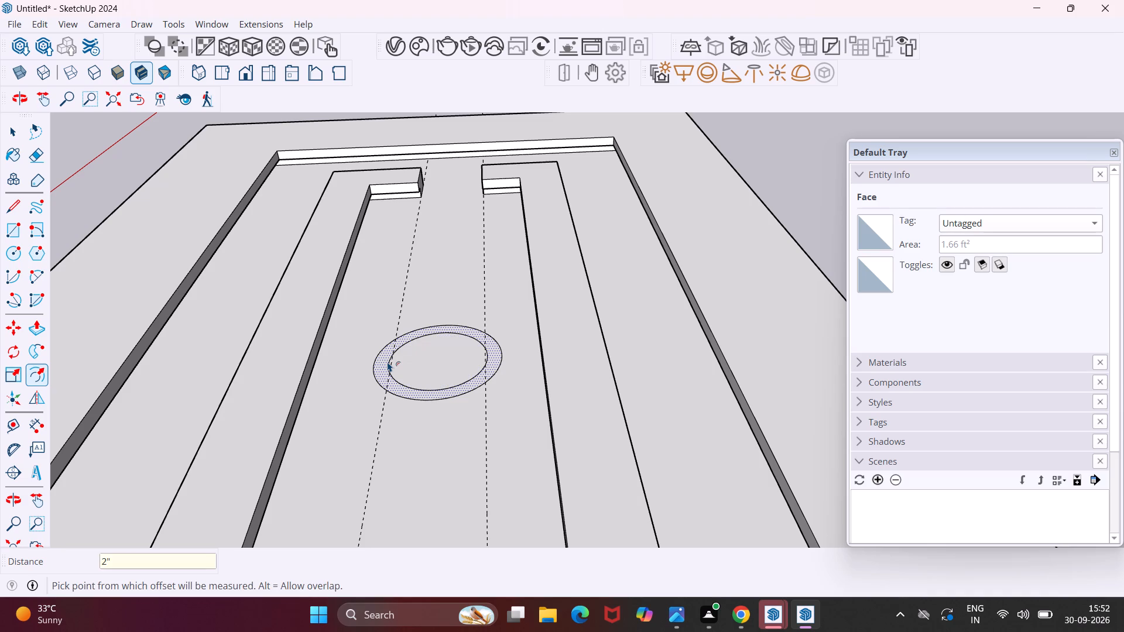
key(Escape)
key(space)
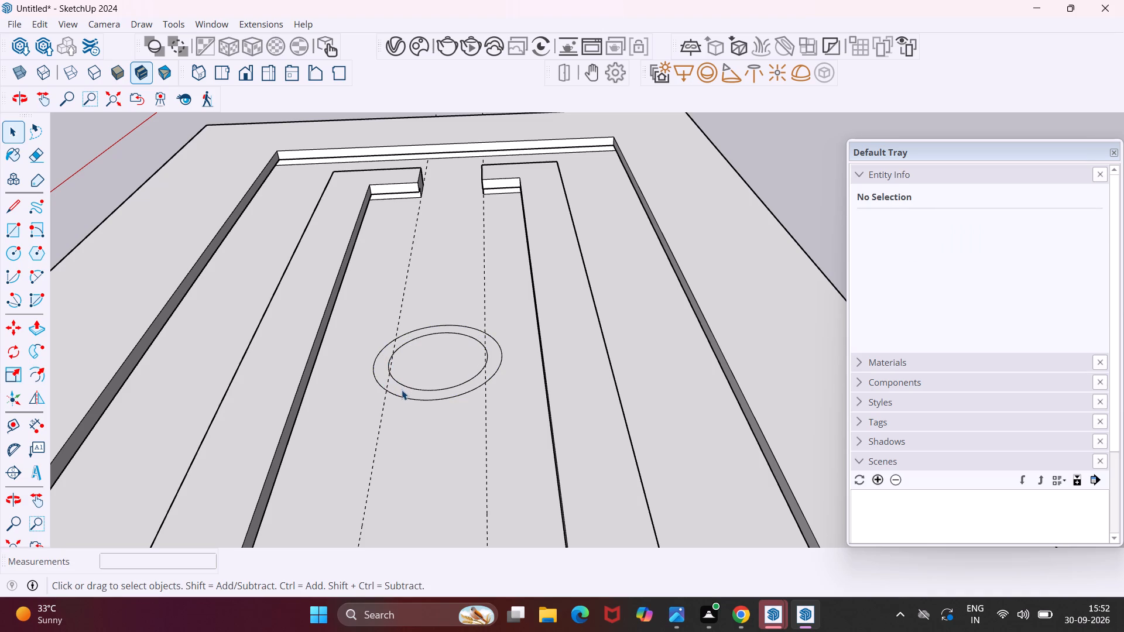
Push/pull the ring face 2" out from the recessed ceiling face.
click(402, 390)
key(p)
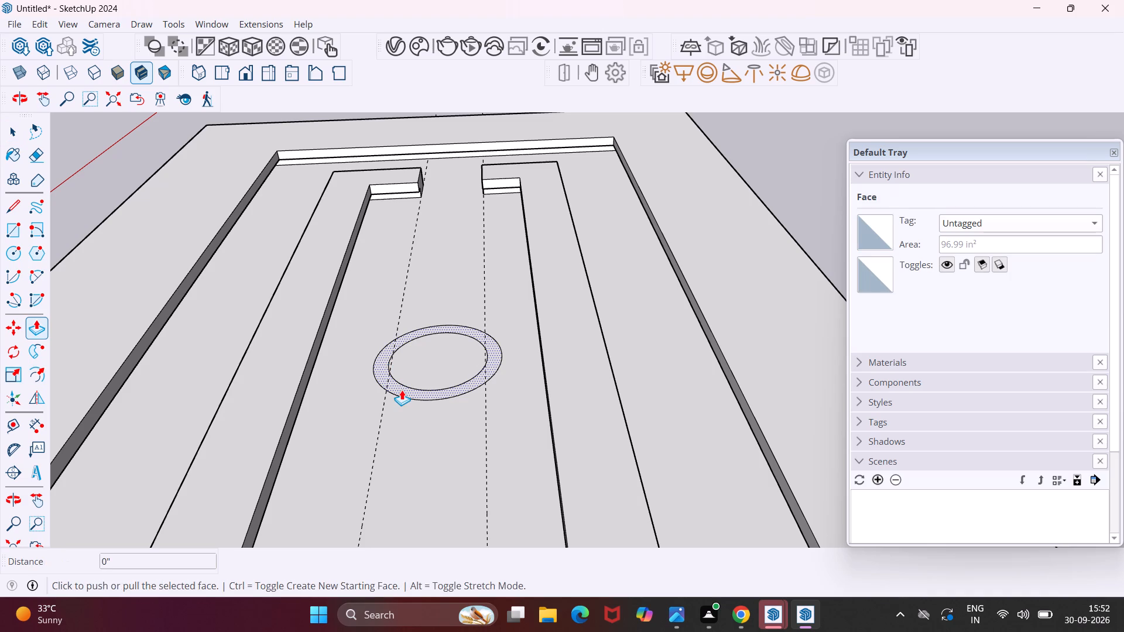
click(402, 390)
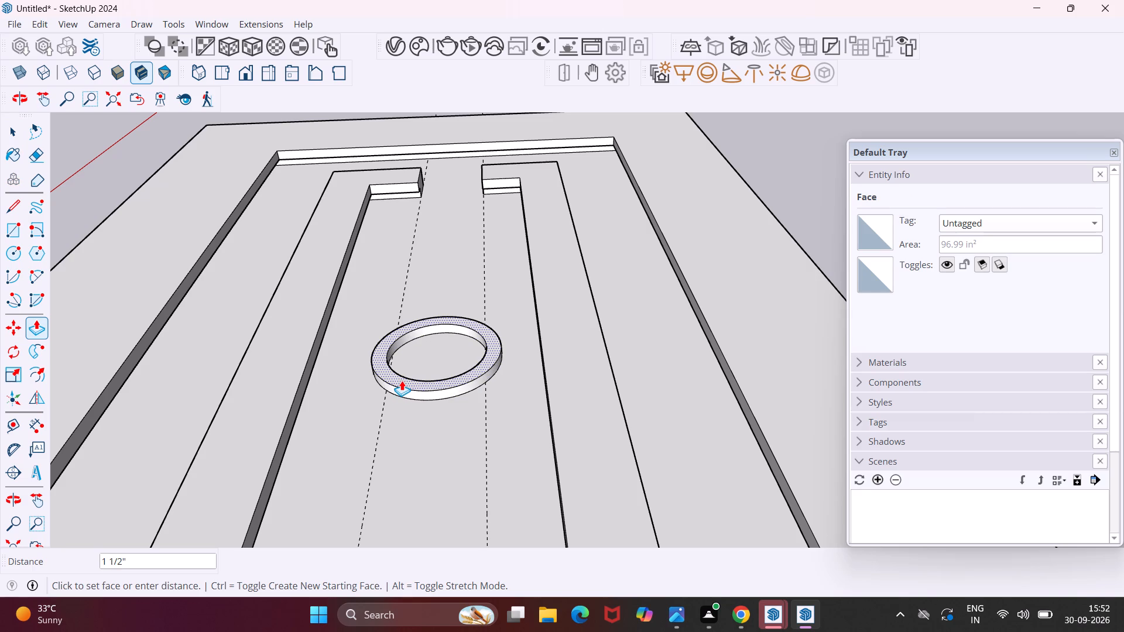
text(2")
key(Return)
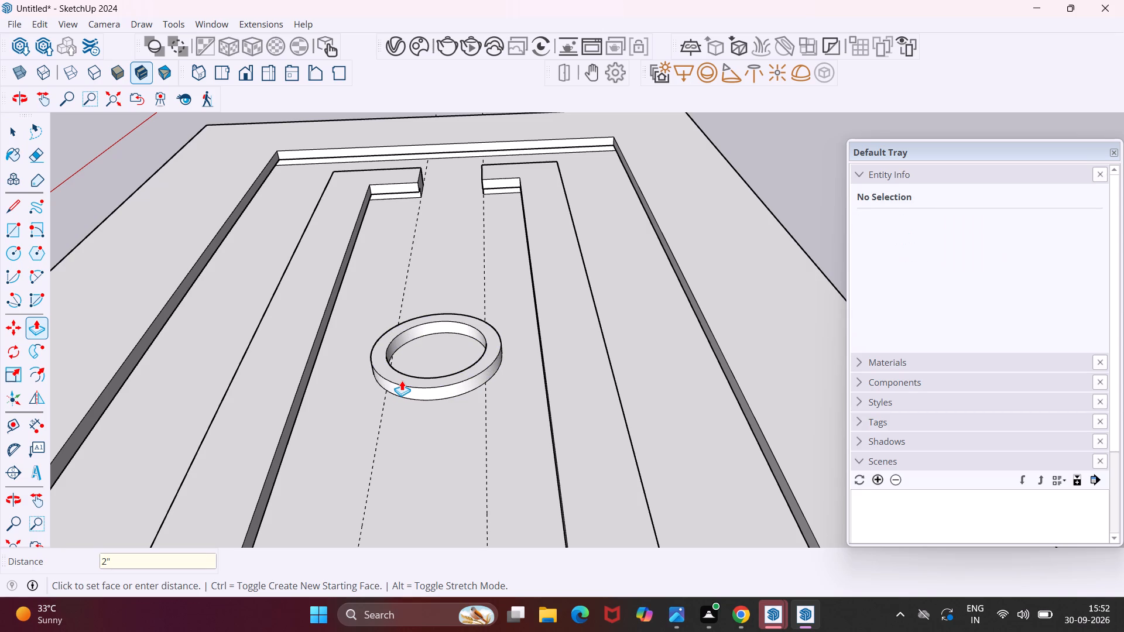
key(Escape)
key(space)
Offset the raised ring's outer top edge 2" outward to form an overhanging rim.
middle_drag(402, 379, 396, 444)
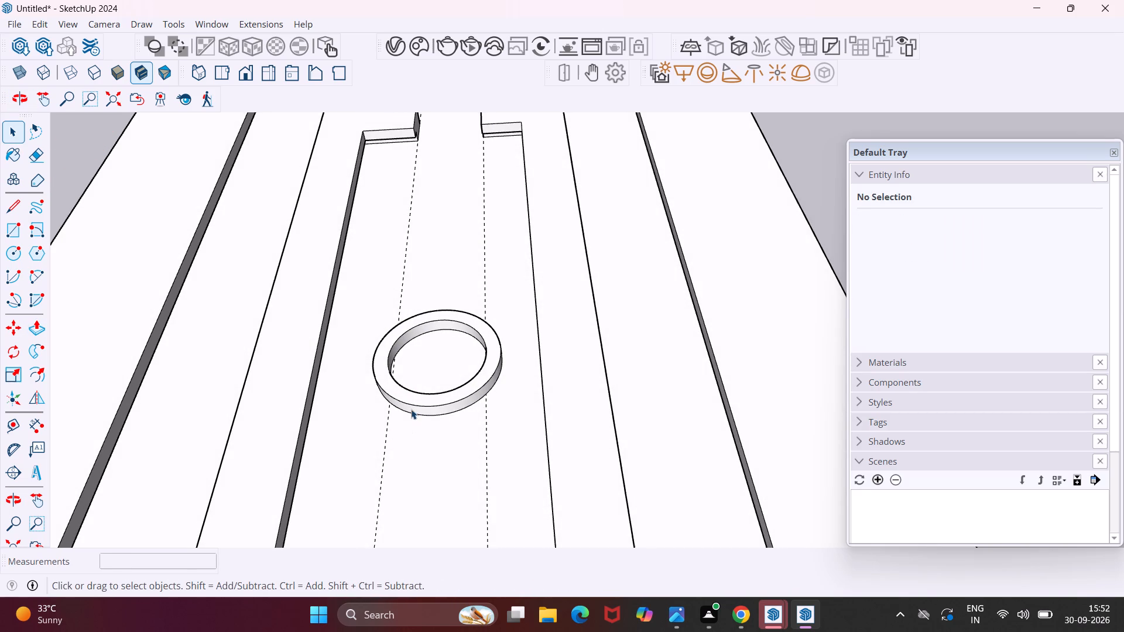
click(420, 405)
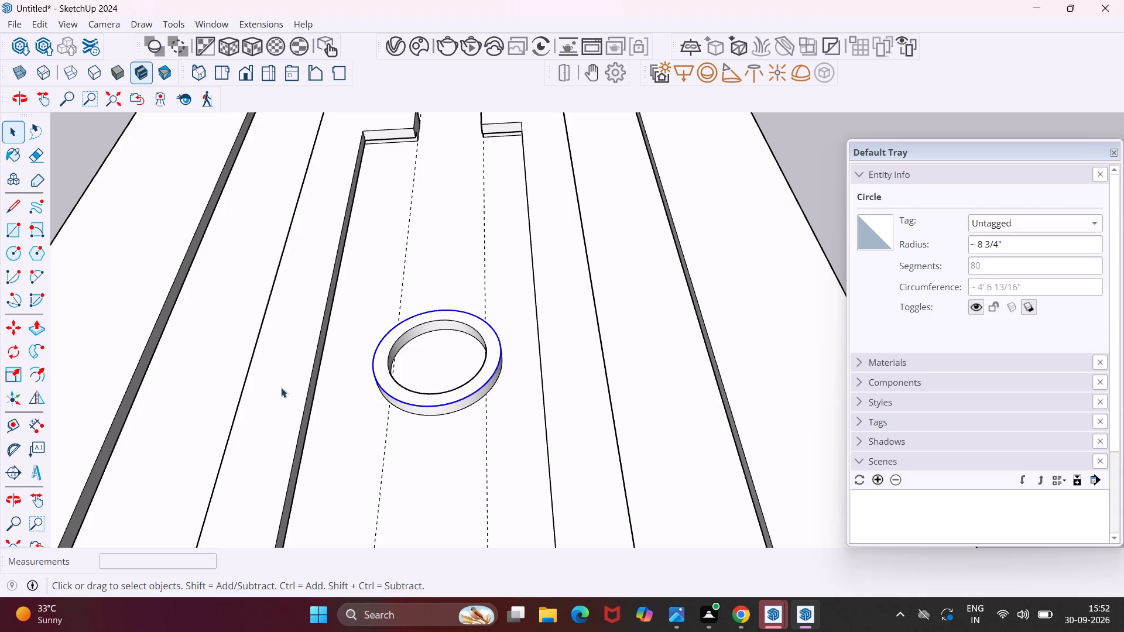
click(34, 367)
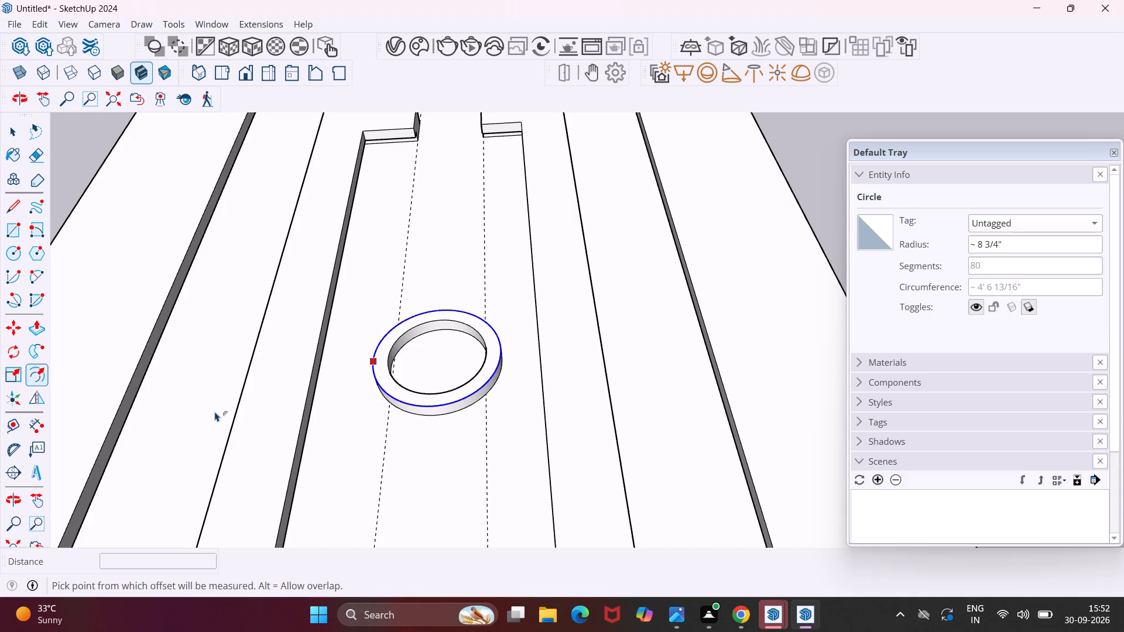
click(386, 396)
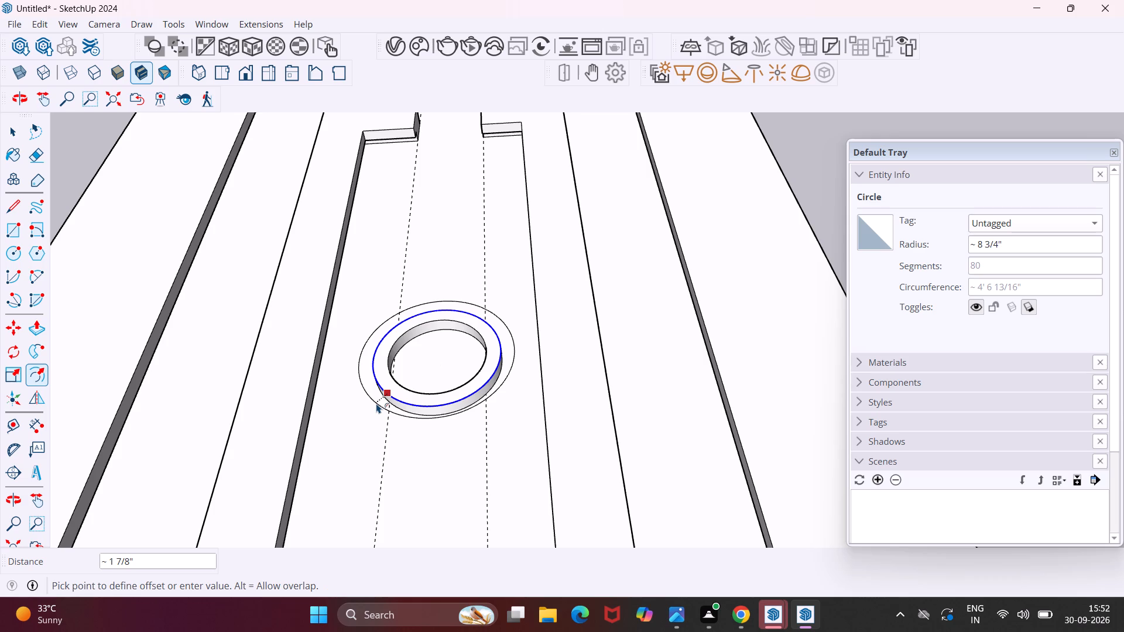
key(2)
key(shift+quotedbl)
key(Return)
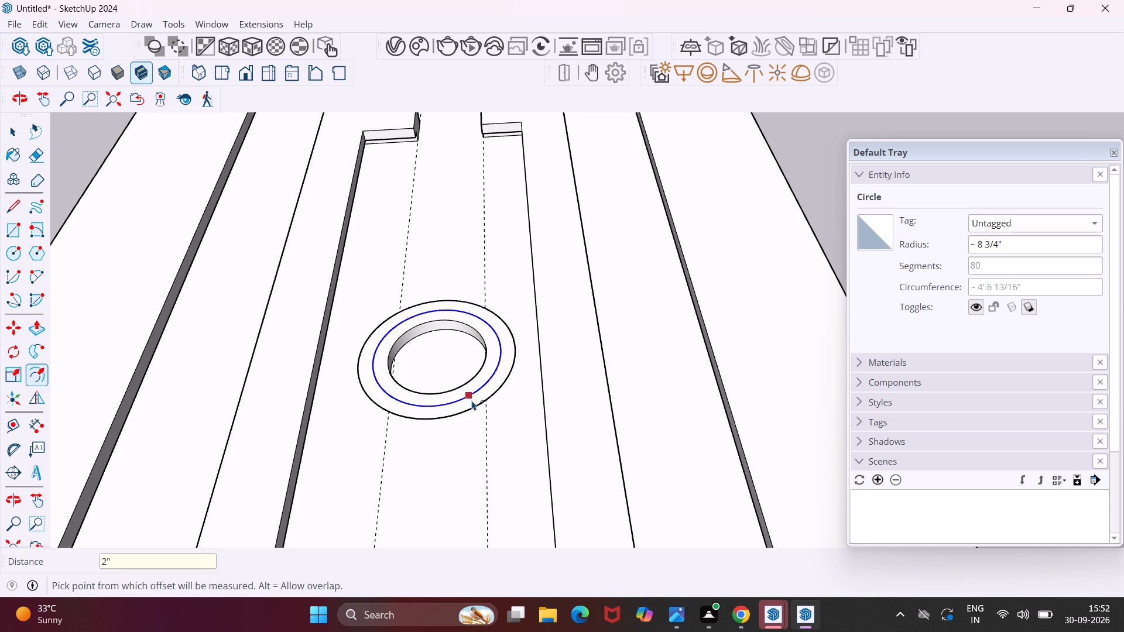
middle_drag(484, 393, 474, 315)
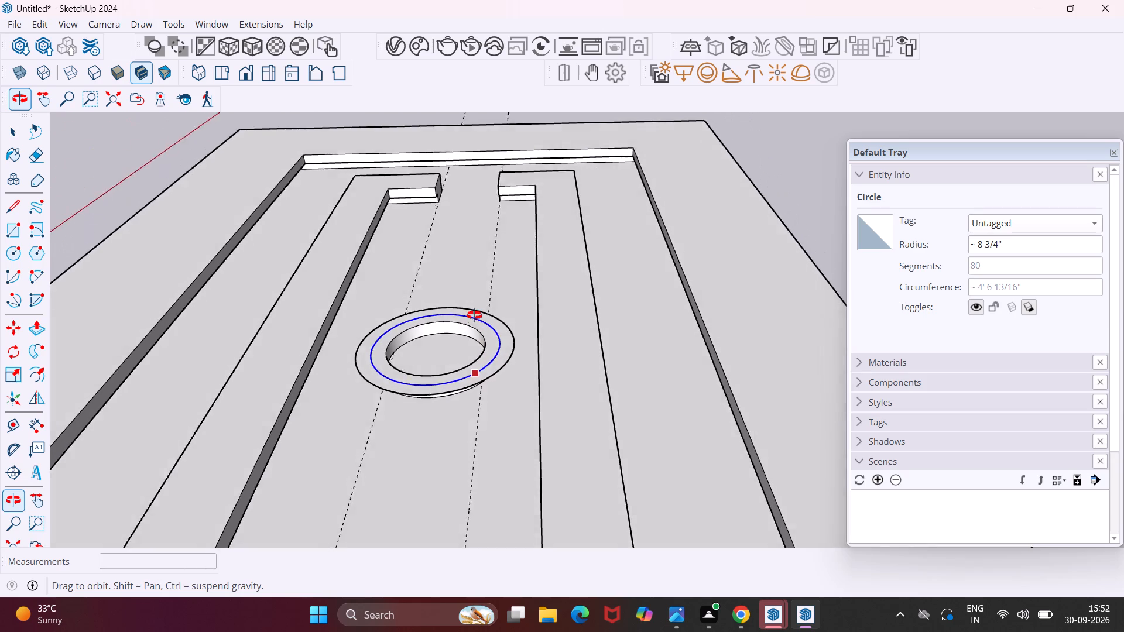
middle_drag(474, 315, 448, 329)
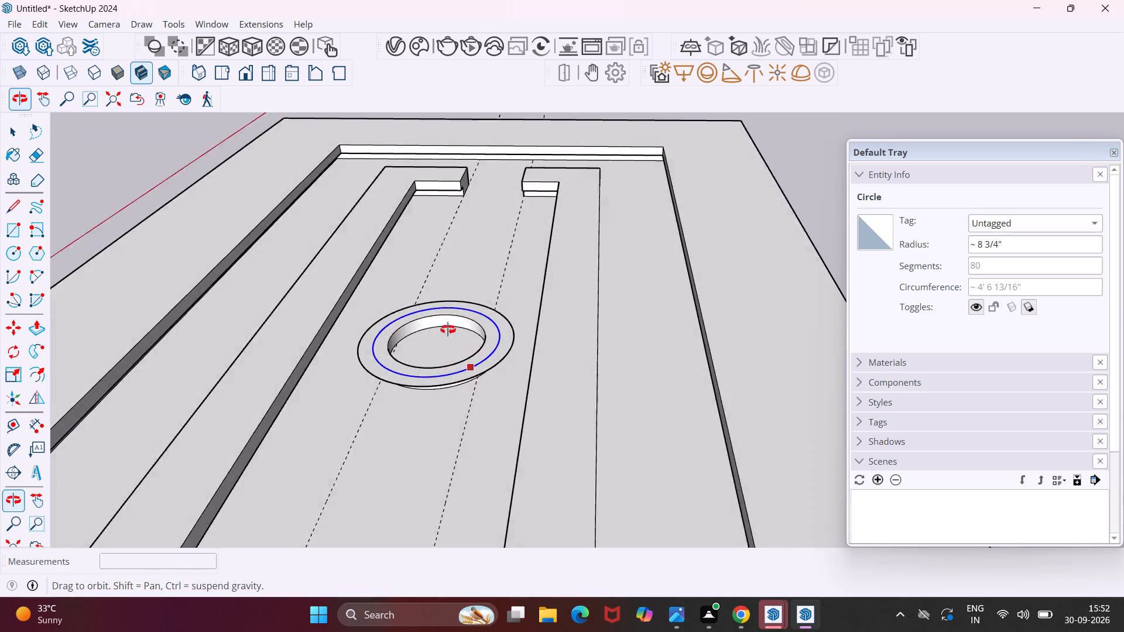
middle_drag(448, 329, 442, 372)
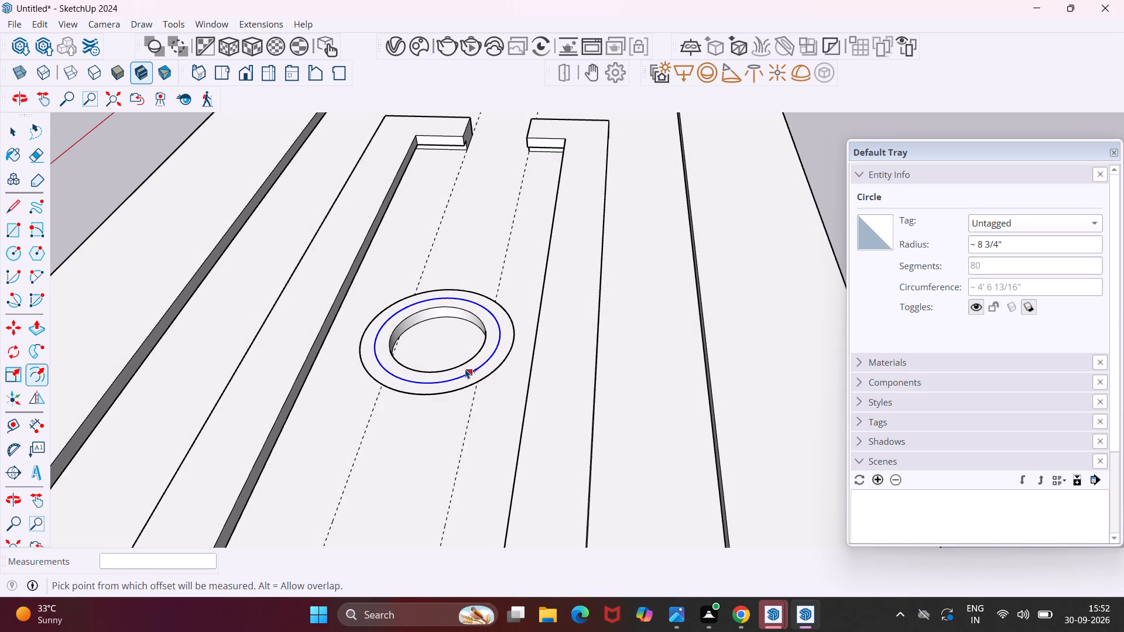
key(Escape)
key(space)
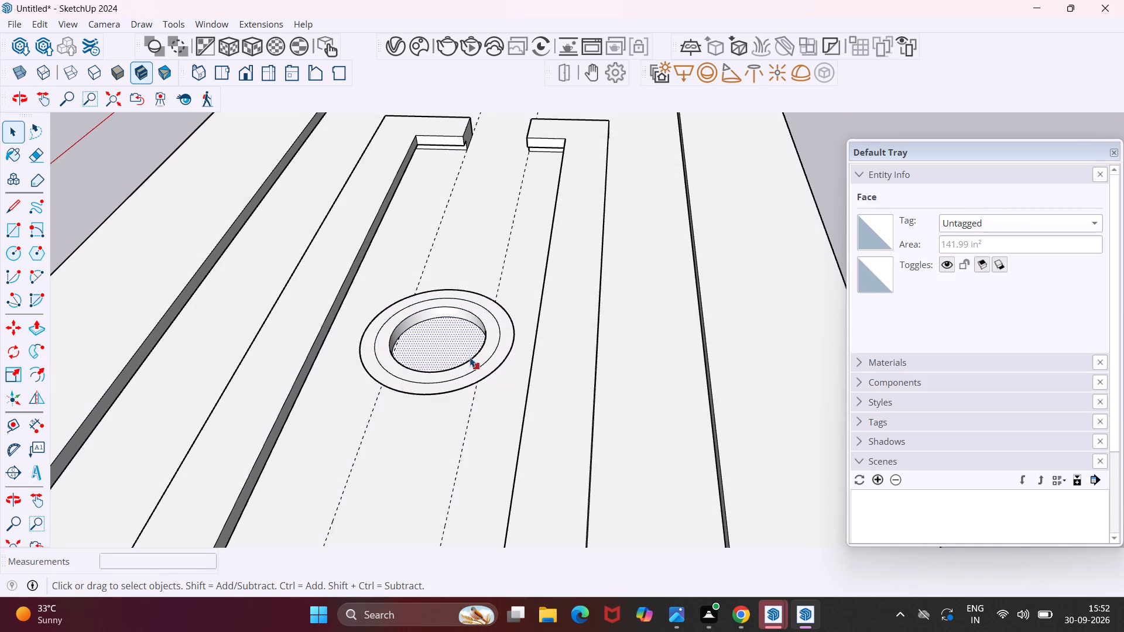
Examine the overhanging ring within the whole false ceiling and up close from several angles.
scroll(458, 335, down, 10)
click(745, 329)
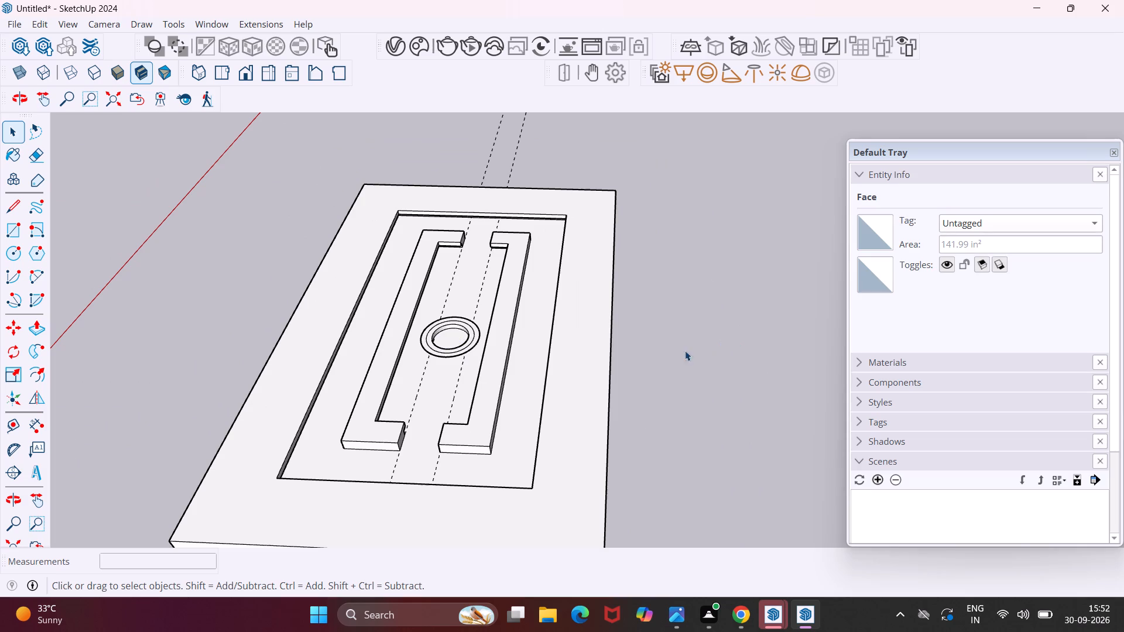
middle_drag(462, 343, 462, 342)
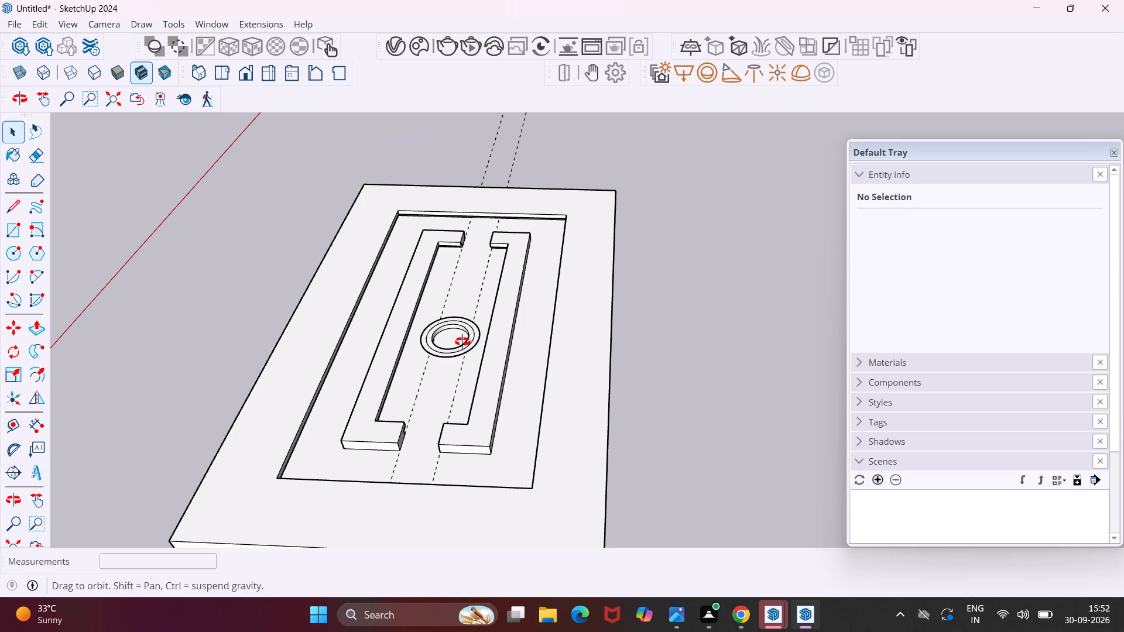
middle_drag(462, 342, 551, 283)
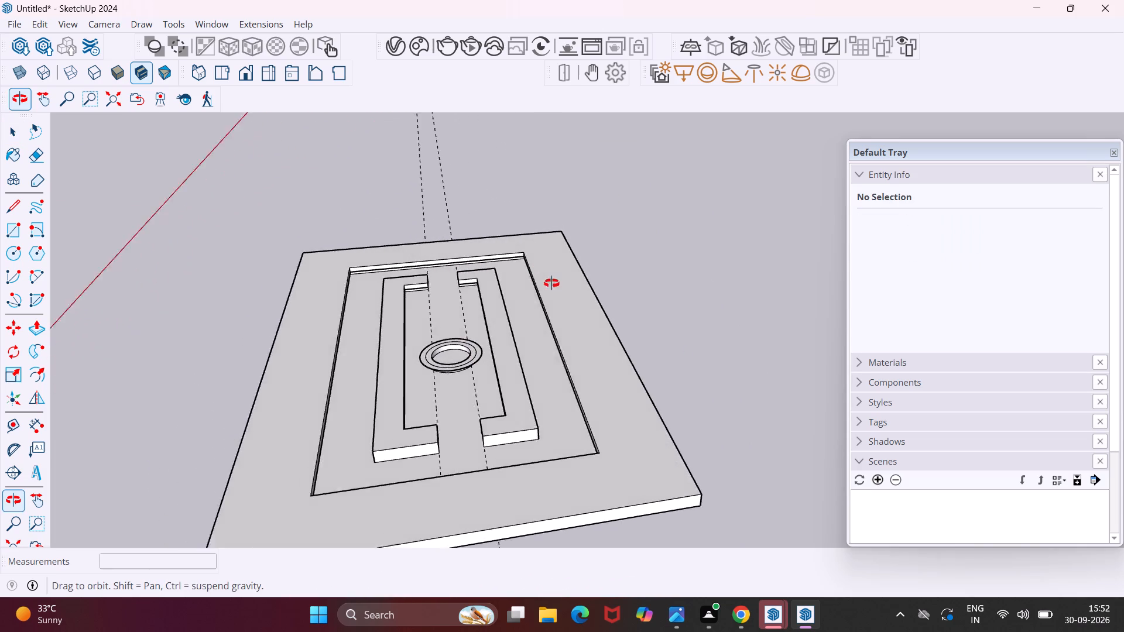
middle_drag(551, 283, 587, 297)
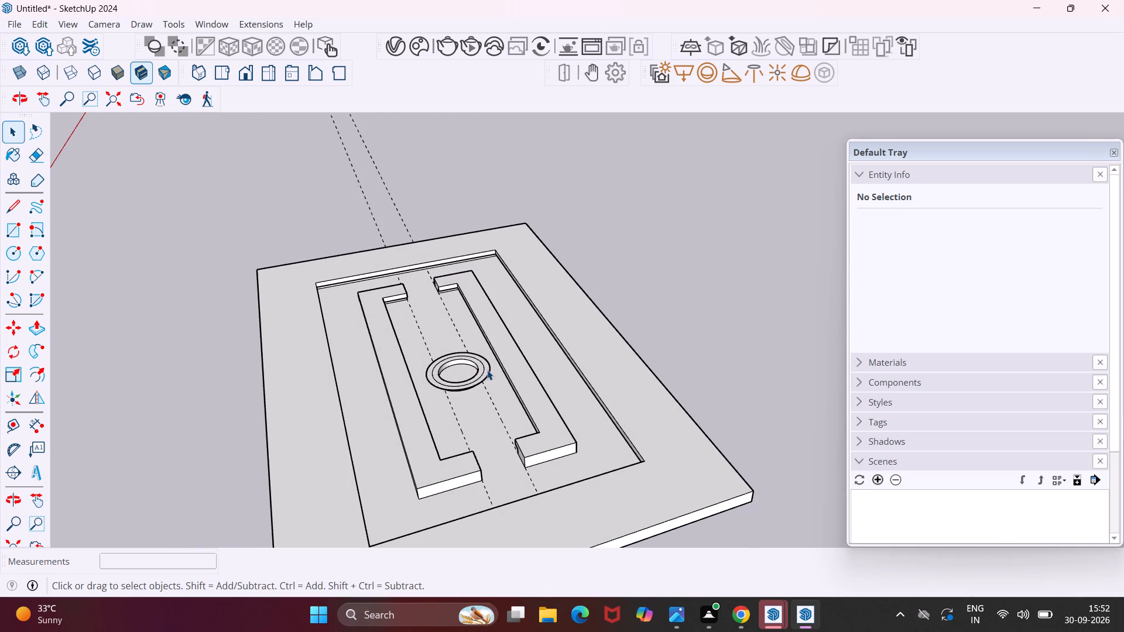
scroll(487, 370, up, 14)
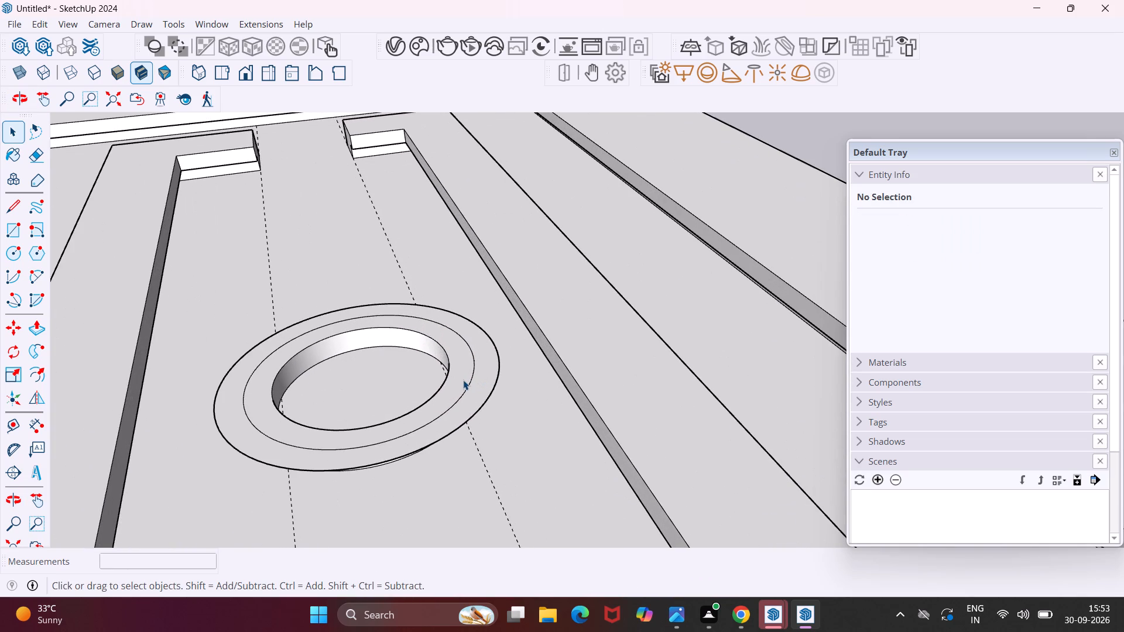
click(463, 380)
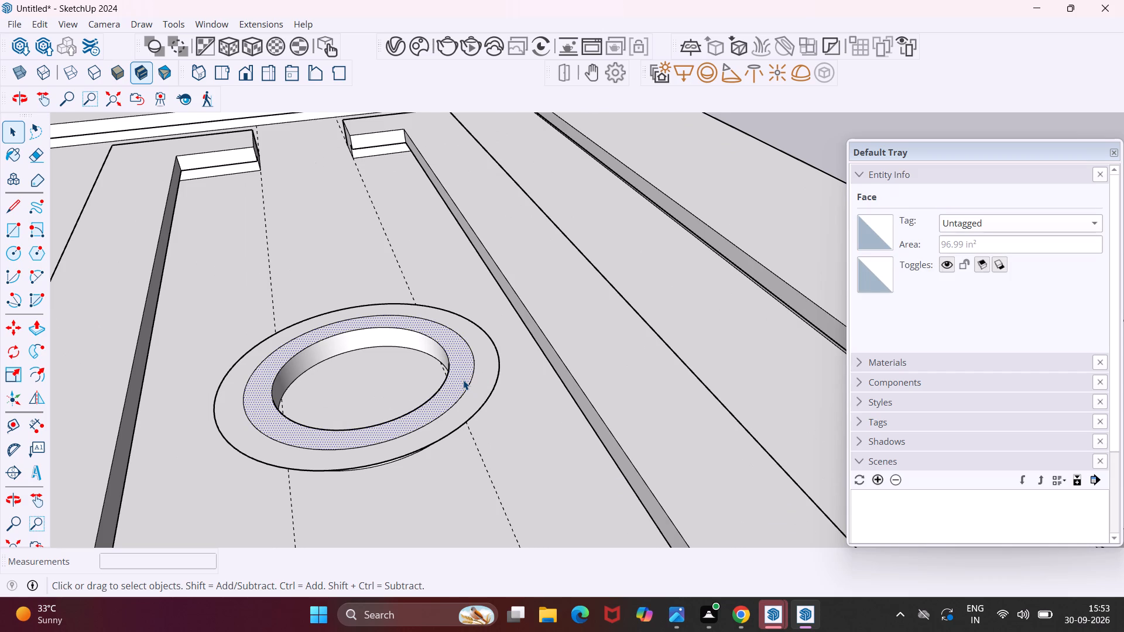
middle_drag(463, 379, 499, 380)
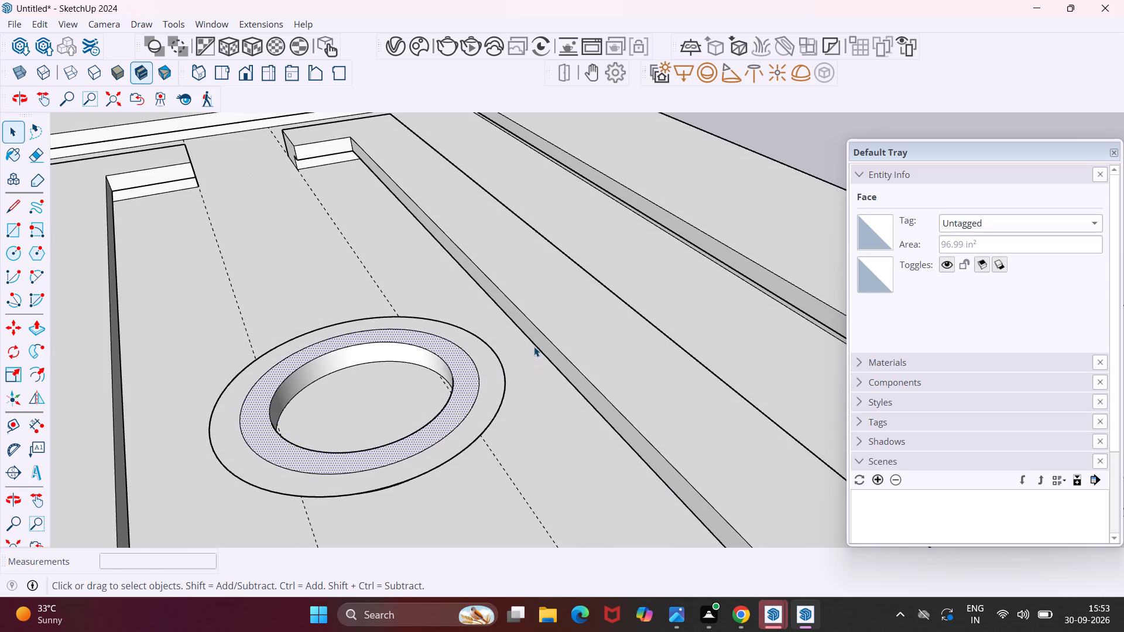
scroll(462, 343, down, 9)
click(701, 171)
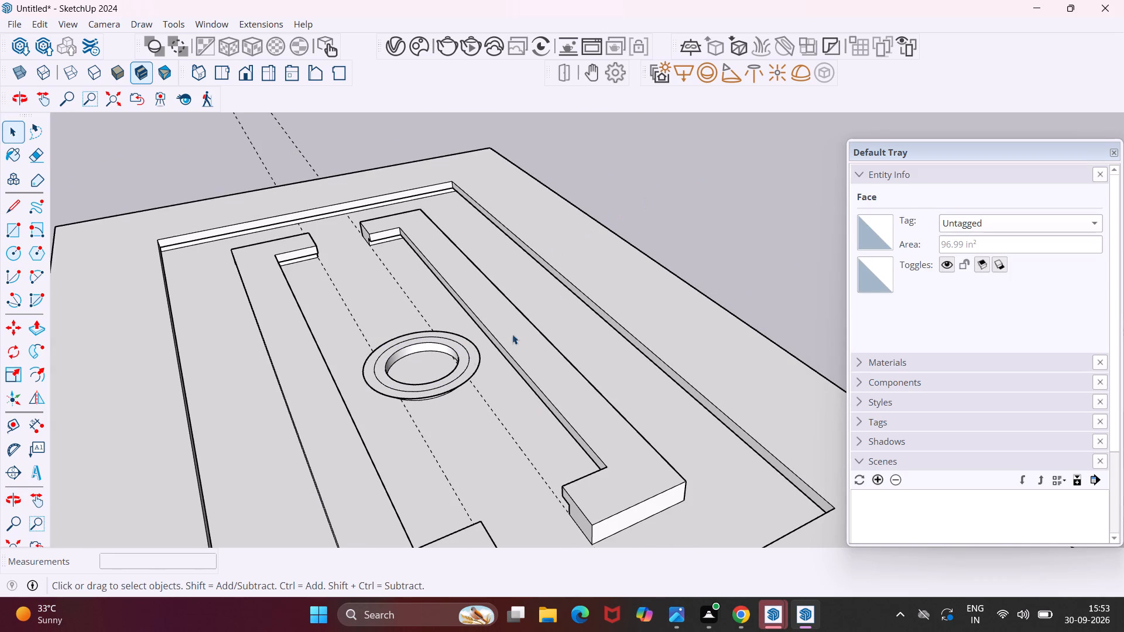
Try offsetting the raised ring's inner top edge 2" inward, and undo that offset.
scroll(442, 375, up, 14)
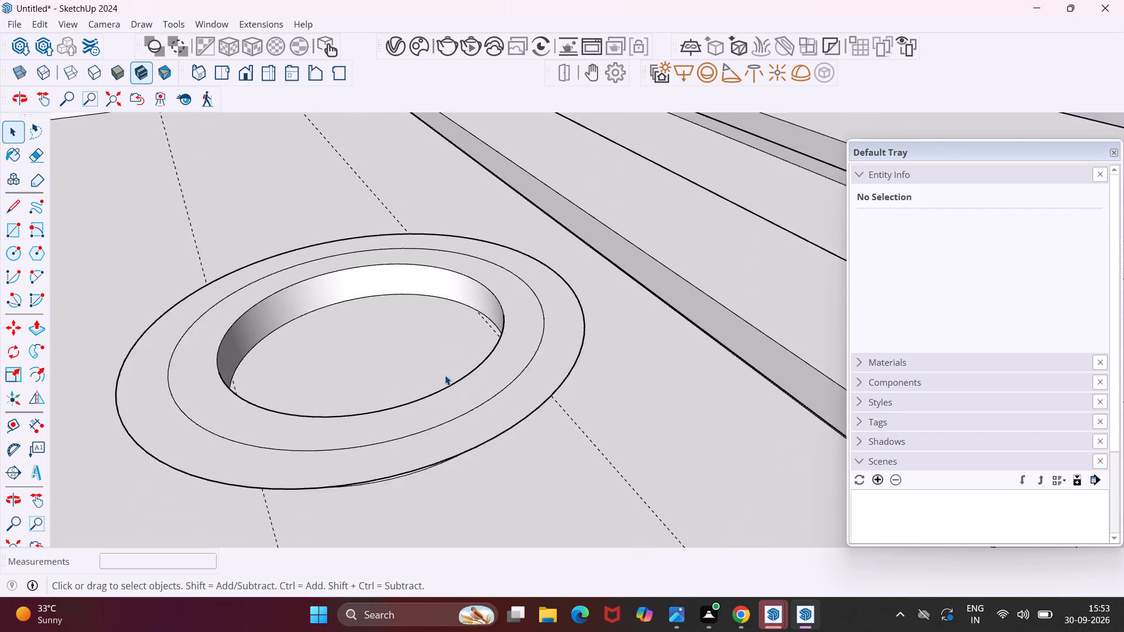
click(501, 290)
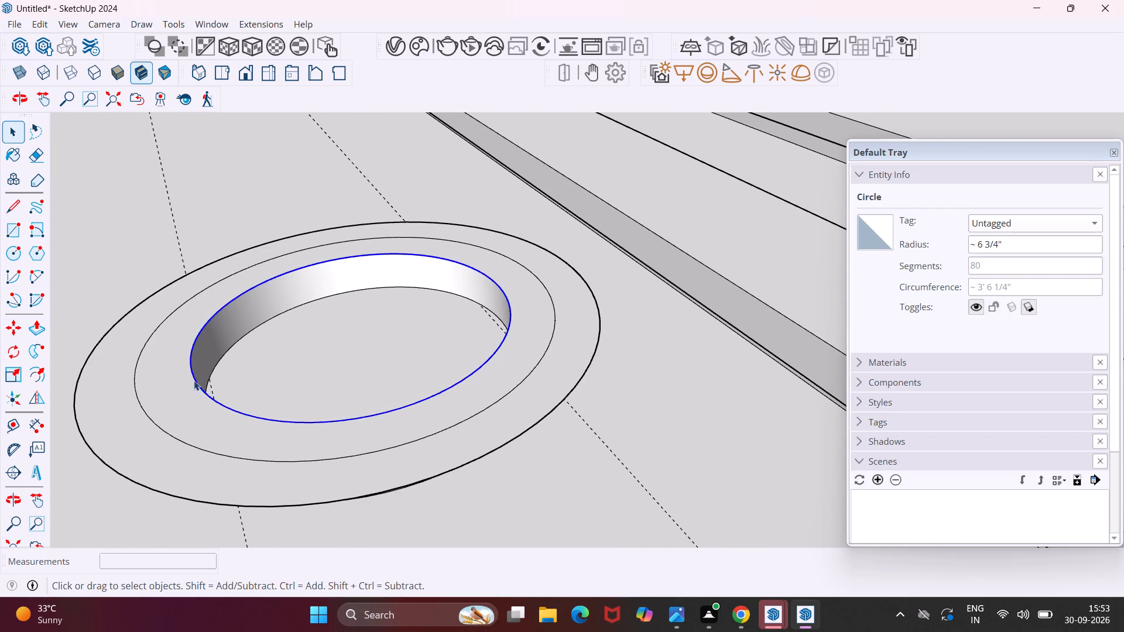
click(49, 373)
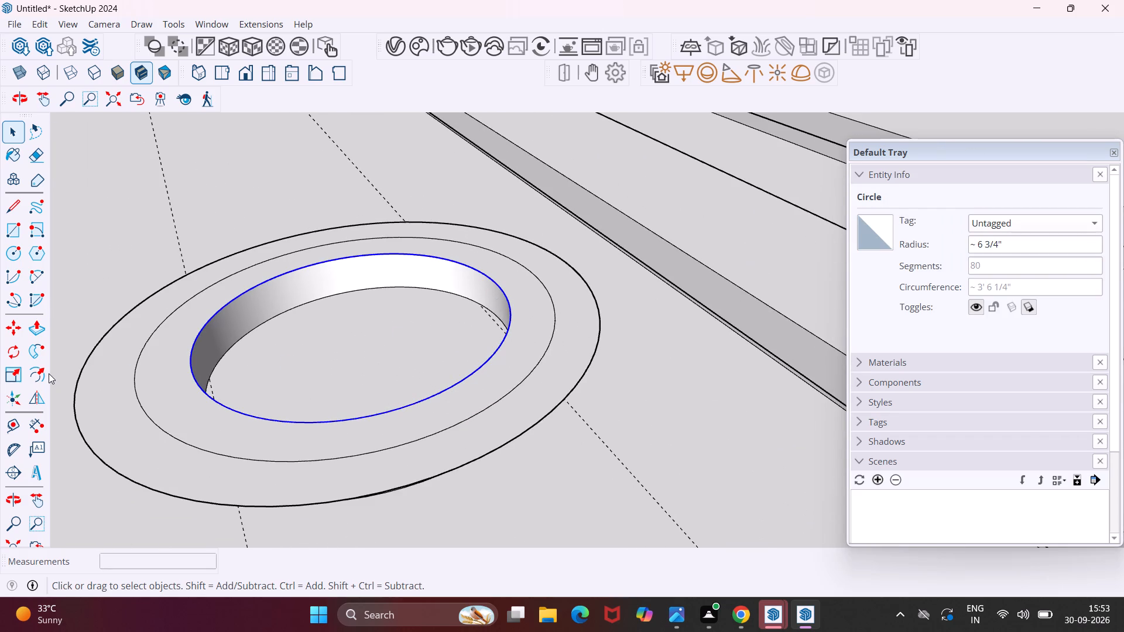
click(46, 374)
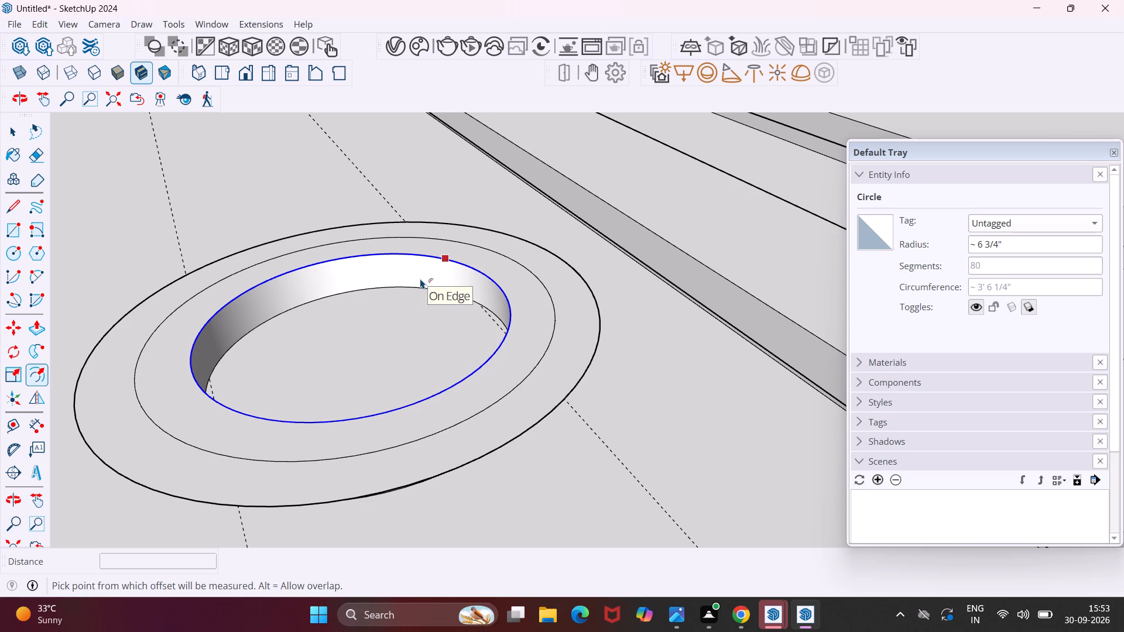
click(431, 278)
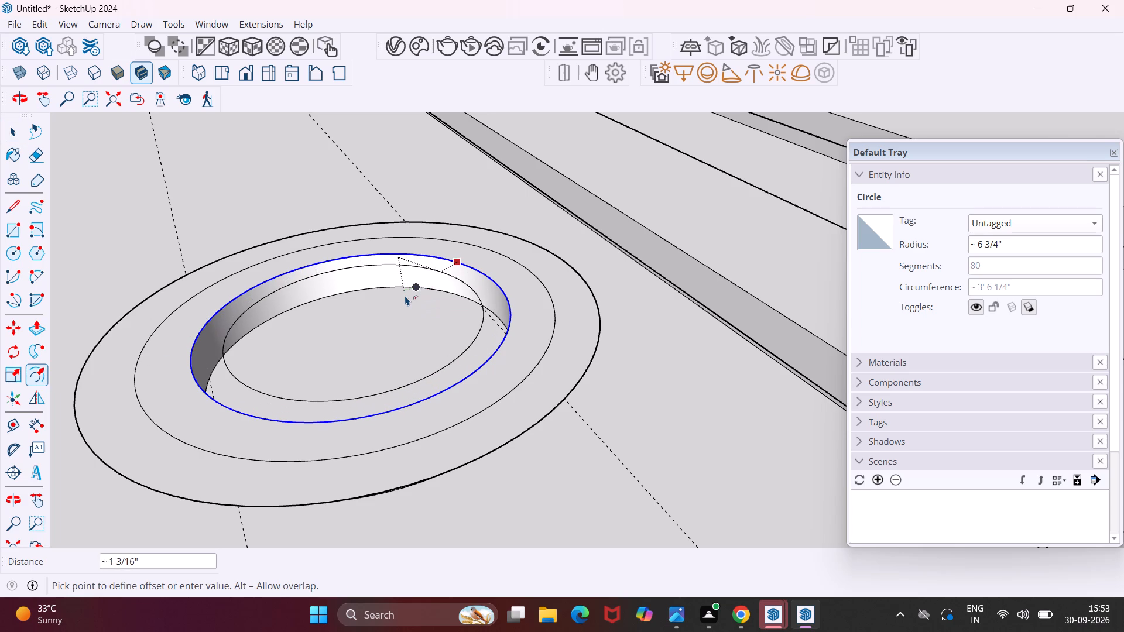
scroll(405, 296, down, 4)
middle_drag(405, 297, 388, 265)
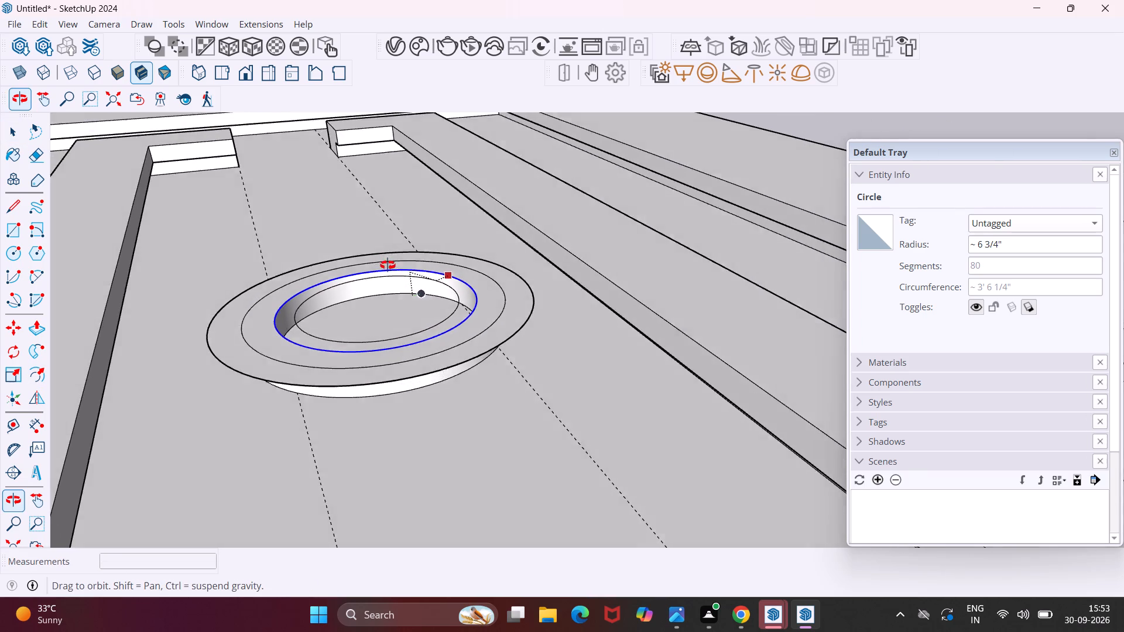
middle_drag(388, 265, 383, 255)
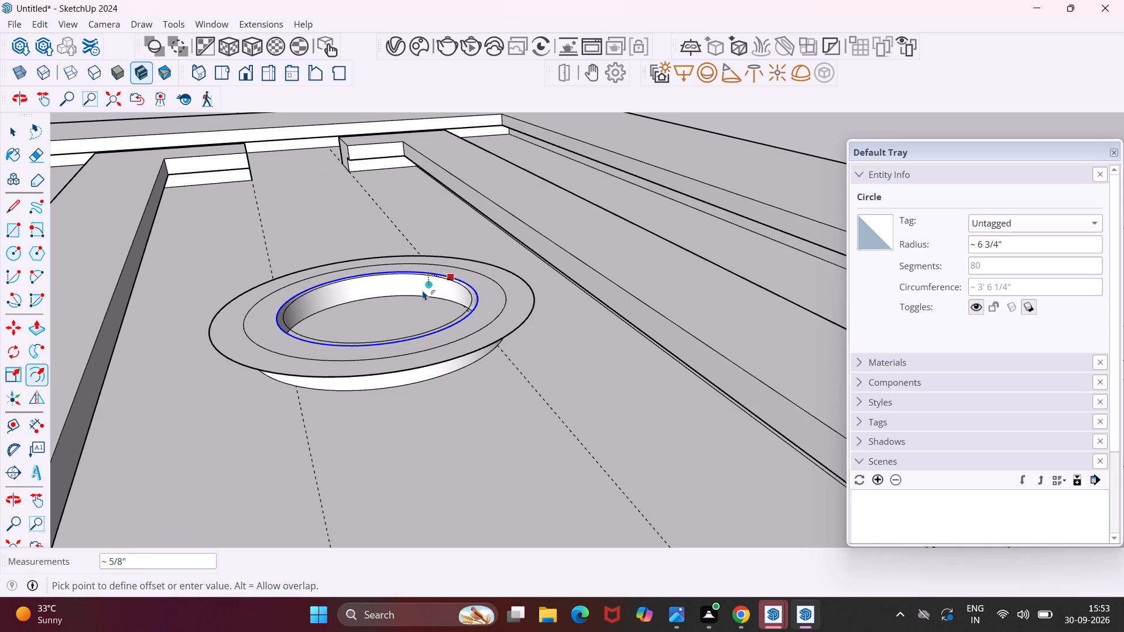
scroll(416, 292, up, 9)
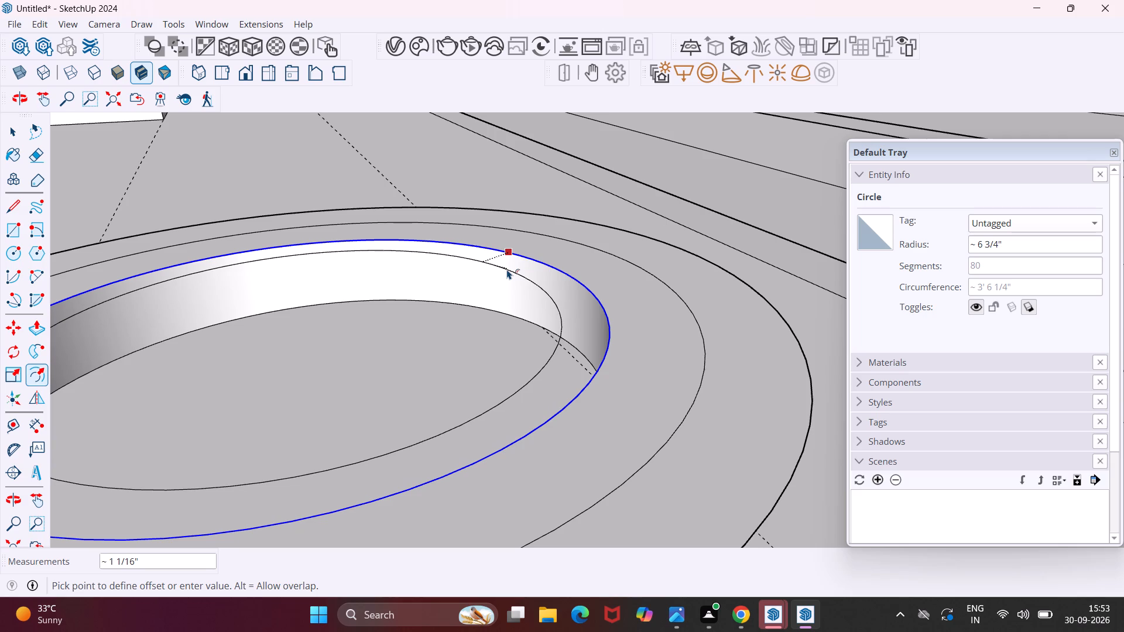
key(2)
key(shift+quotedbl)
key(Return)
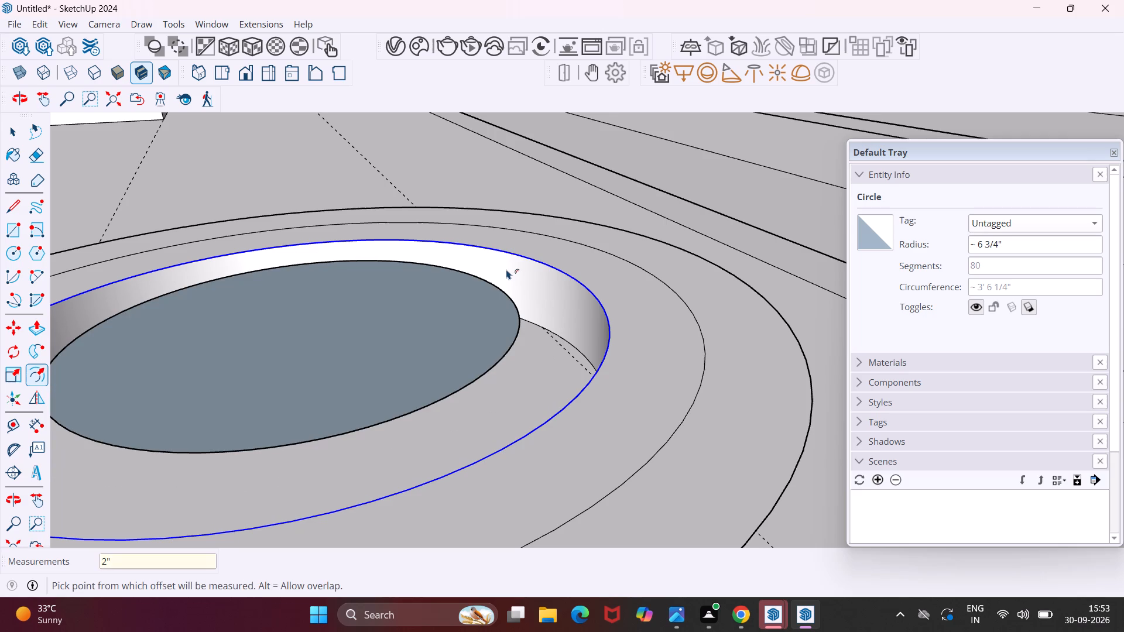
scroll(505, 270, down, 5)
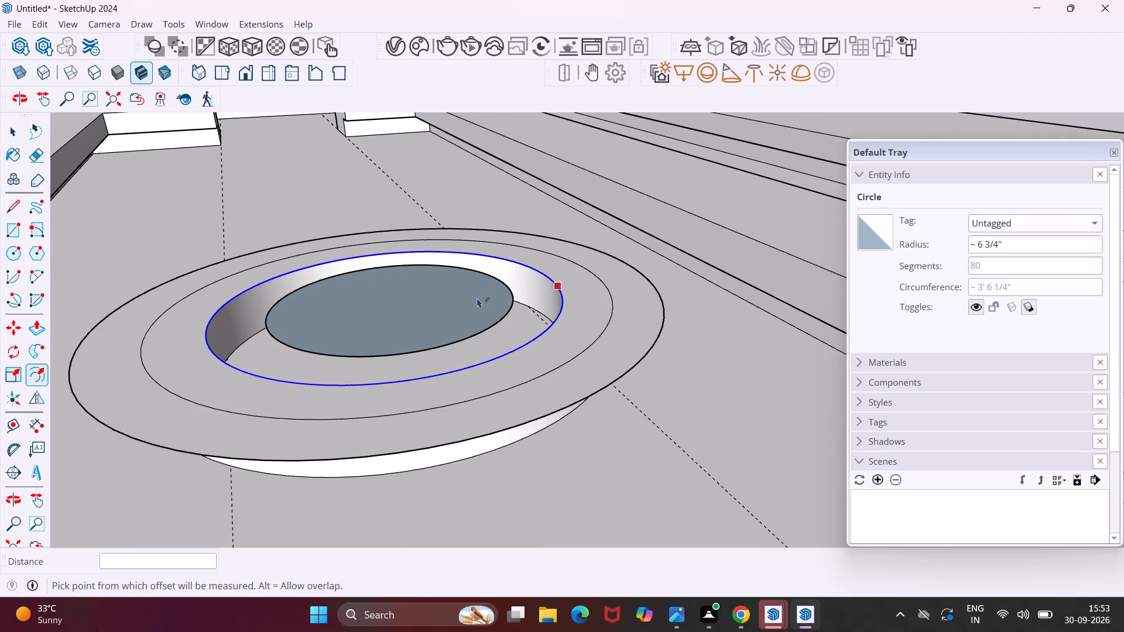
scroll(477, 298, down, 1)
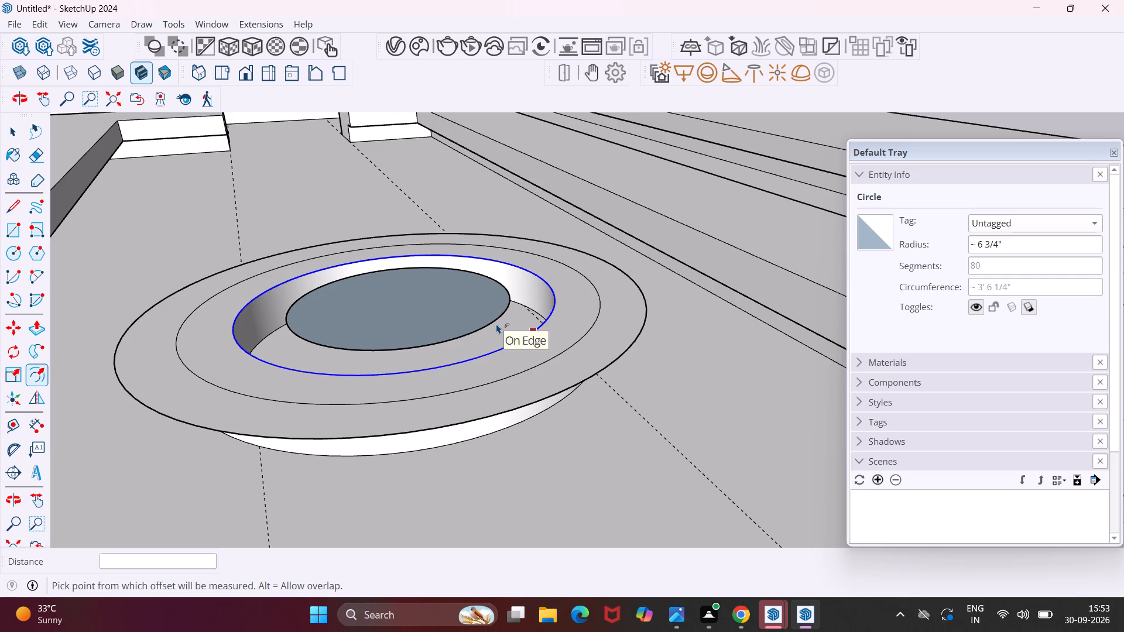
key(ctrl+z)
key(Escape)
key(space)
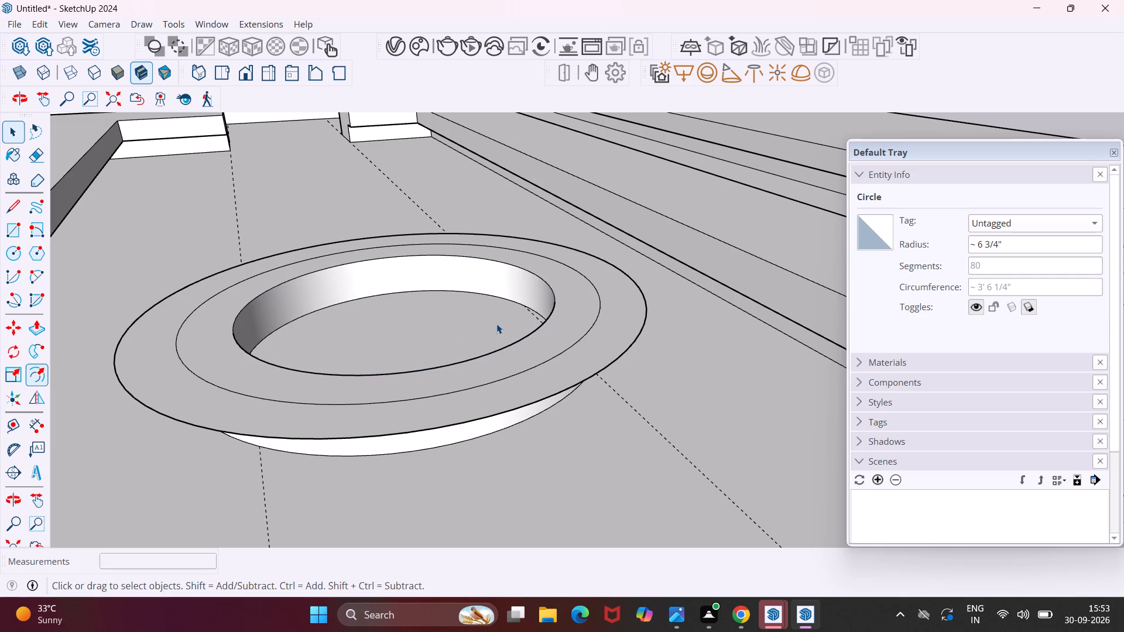
Push/pull the ring's outer rim face outward by 2".
click(566, 370)
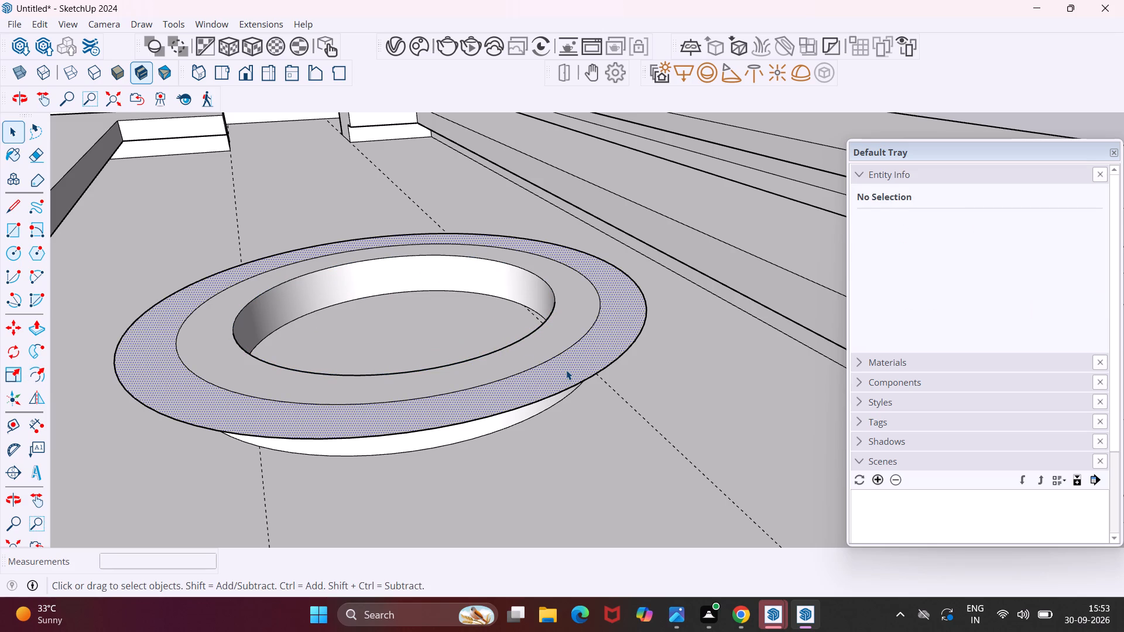
key(p)
click(563, 367)
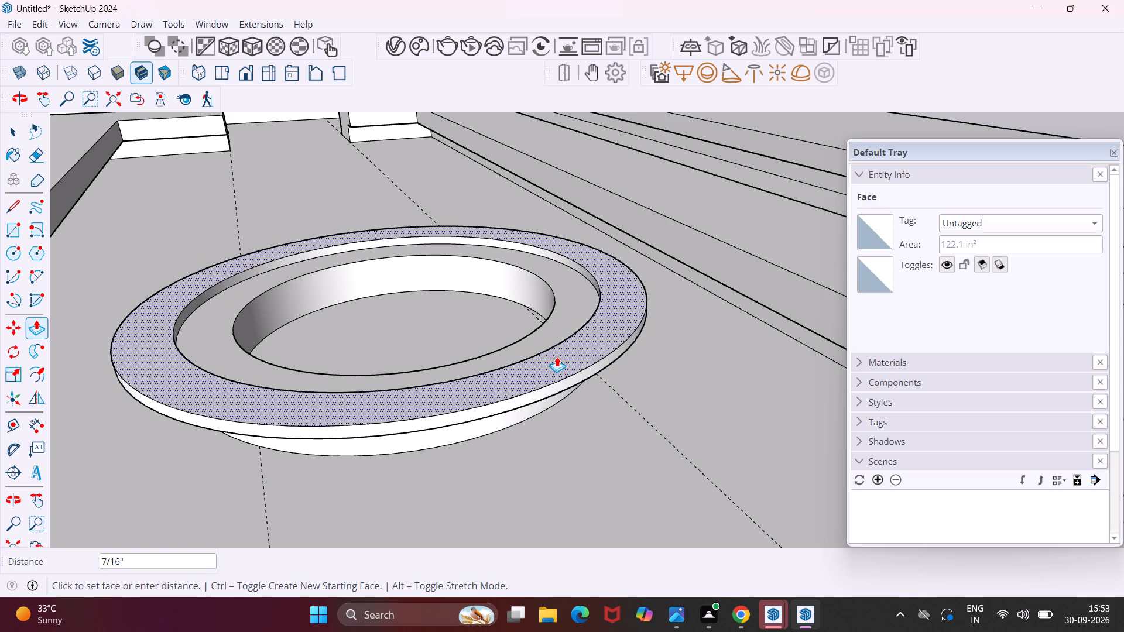
key(2)
key(shift+quotedbl)
key(Return)
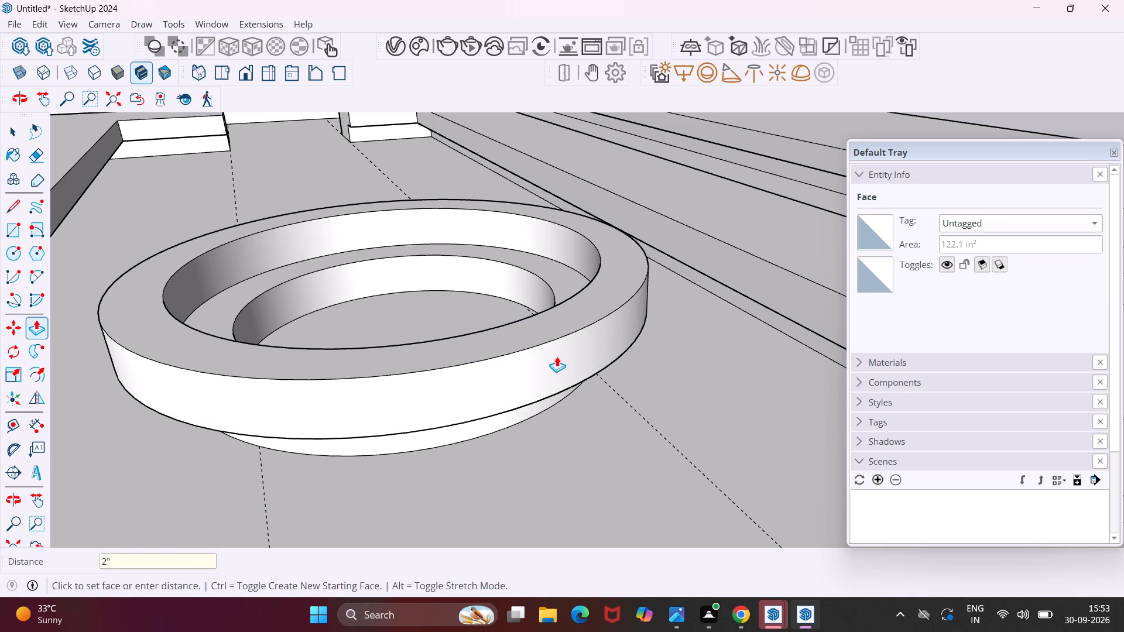
Push/pull the ring's inner top face outward until it is level with the raised outer rim.
scroll(546, 266, up, 4)
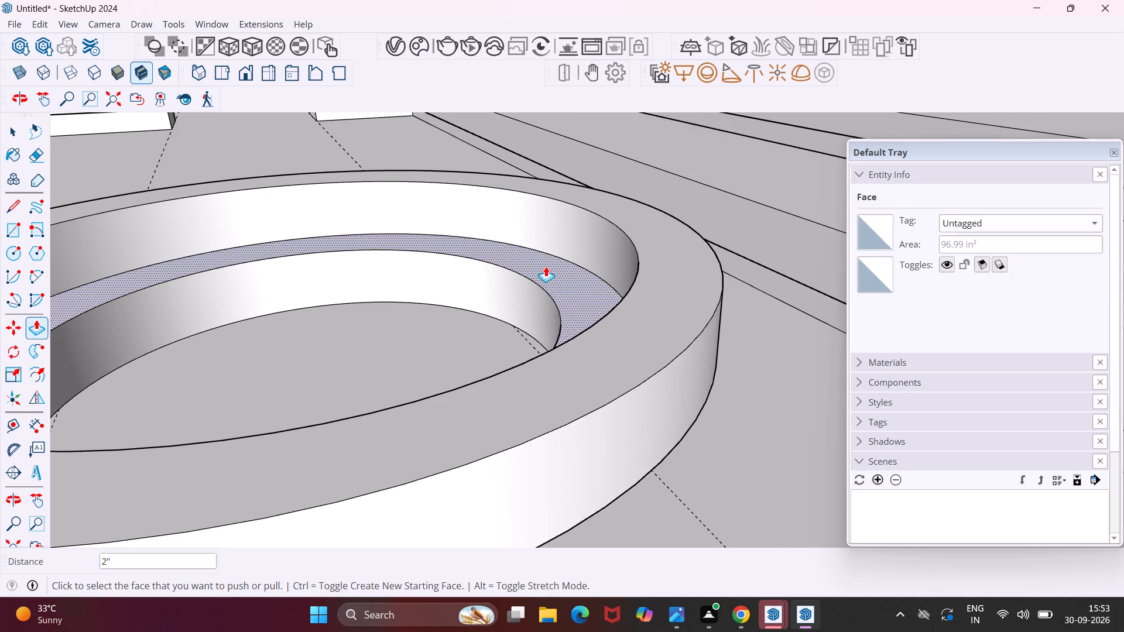
click(546, 266)
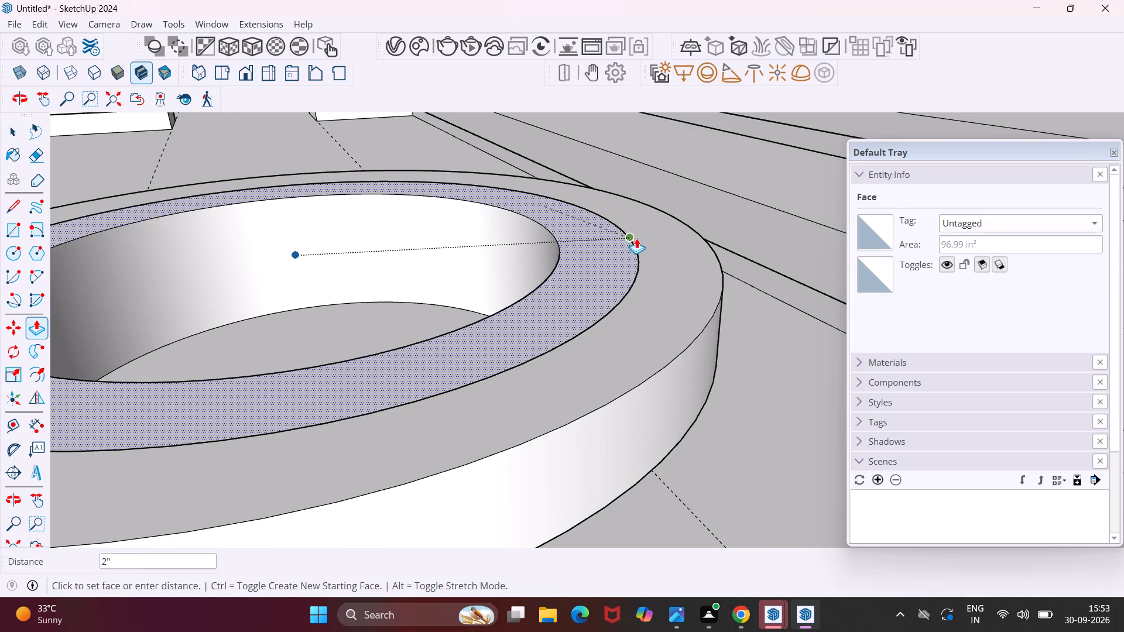
click(636, 238)
scroll(626, 230, down, 14)
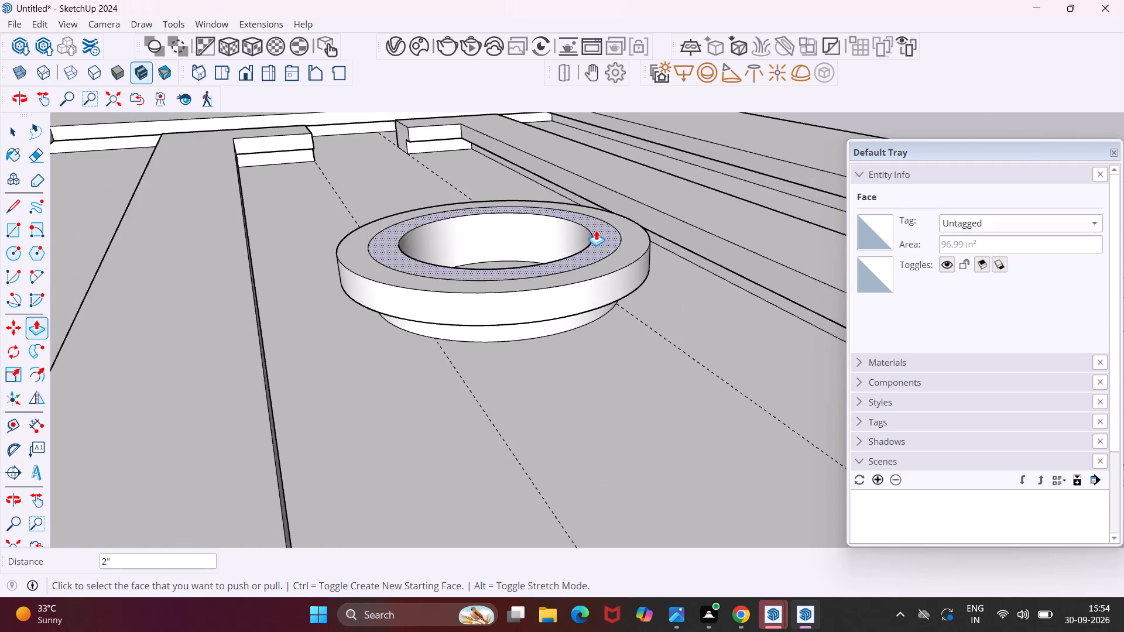
key(Escape)
key(space)
Group the ring's outer side surface beneath the overhanging rim and convert the group into a V-Ray mesh light.
scroll(556, 246, down, 6)
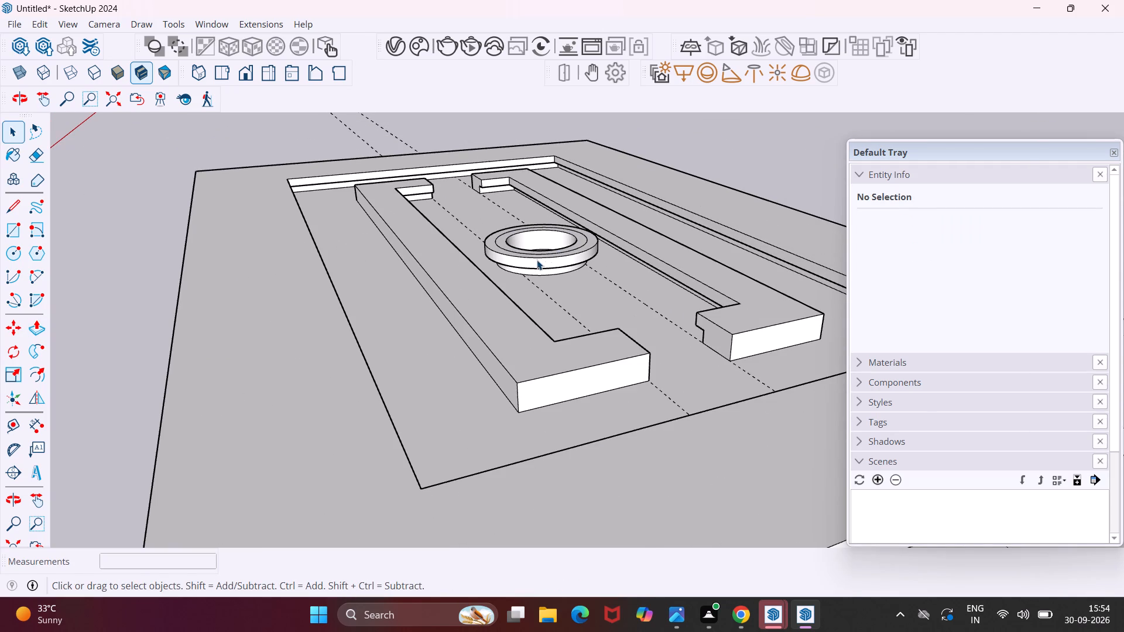
middle_drag(628, 306, 549, 293)
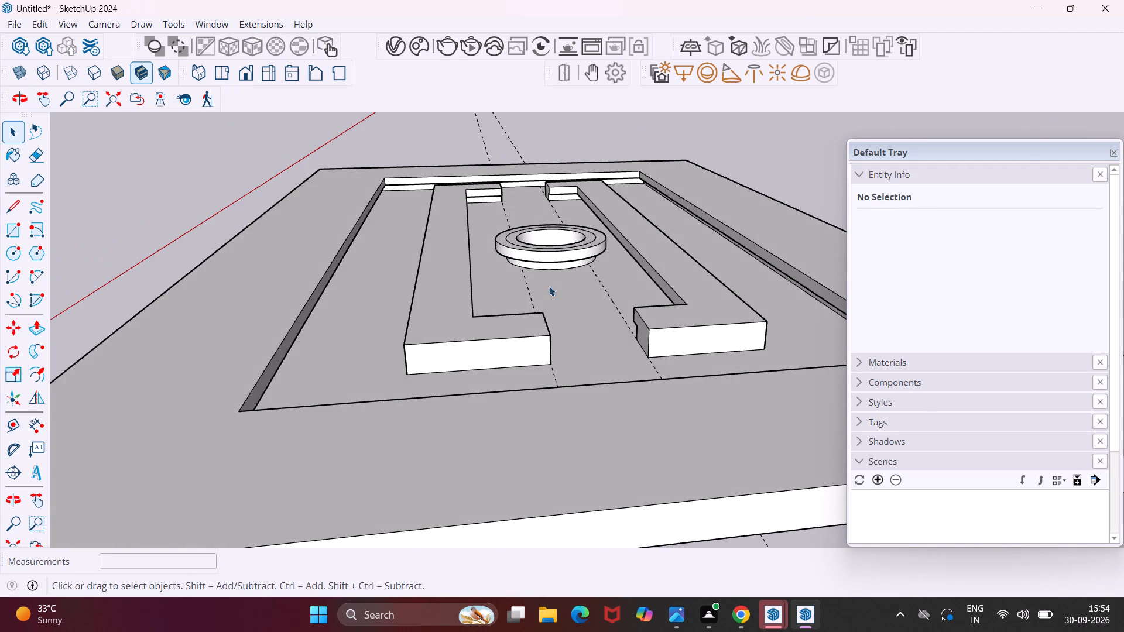
scroll(552, 280, up, 15)
click(547, 223)
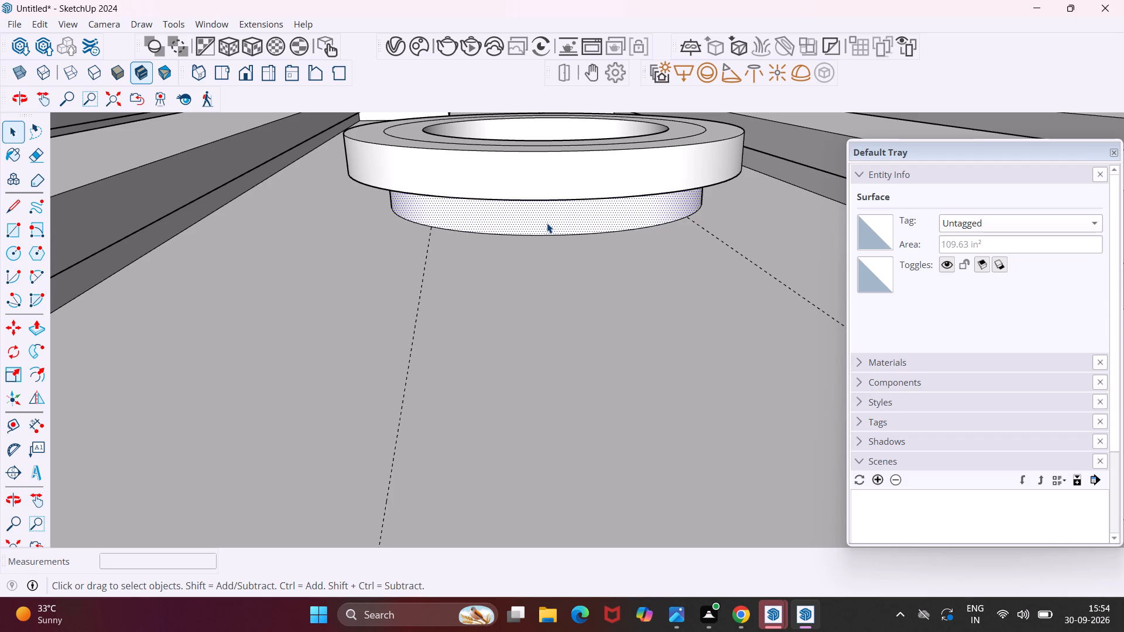
middle_drag(547, 223, 588, 193)
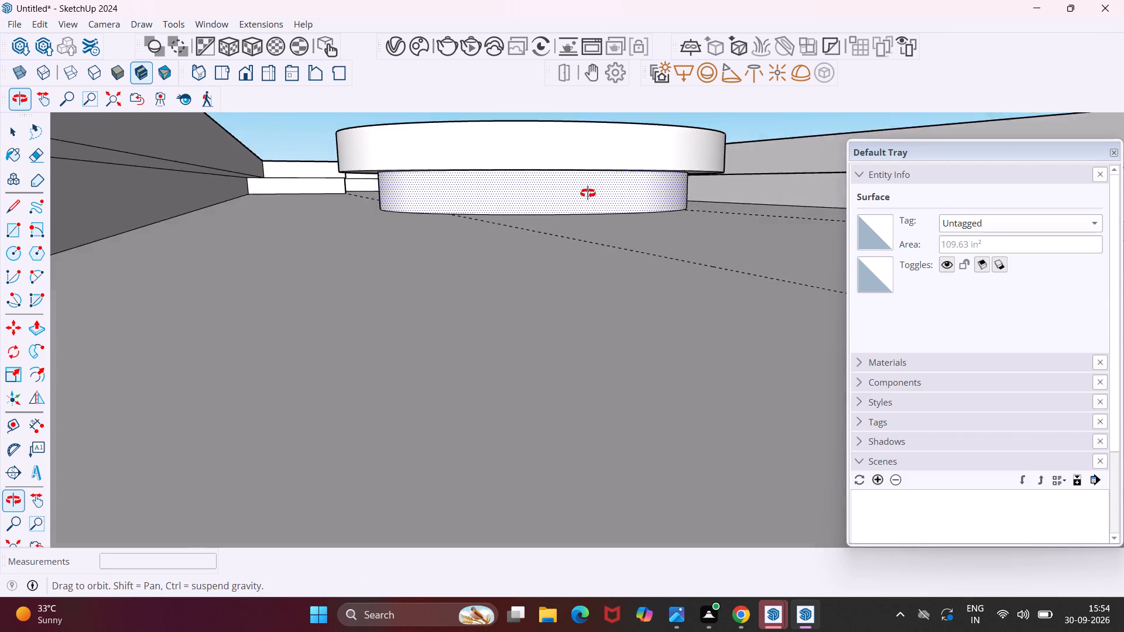
middle_drag(588, 193, 583, 195)
right_click(583, 195)
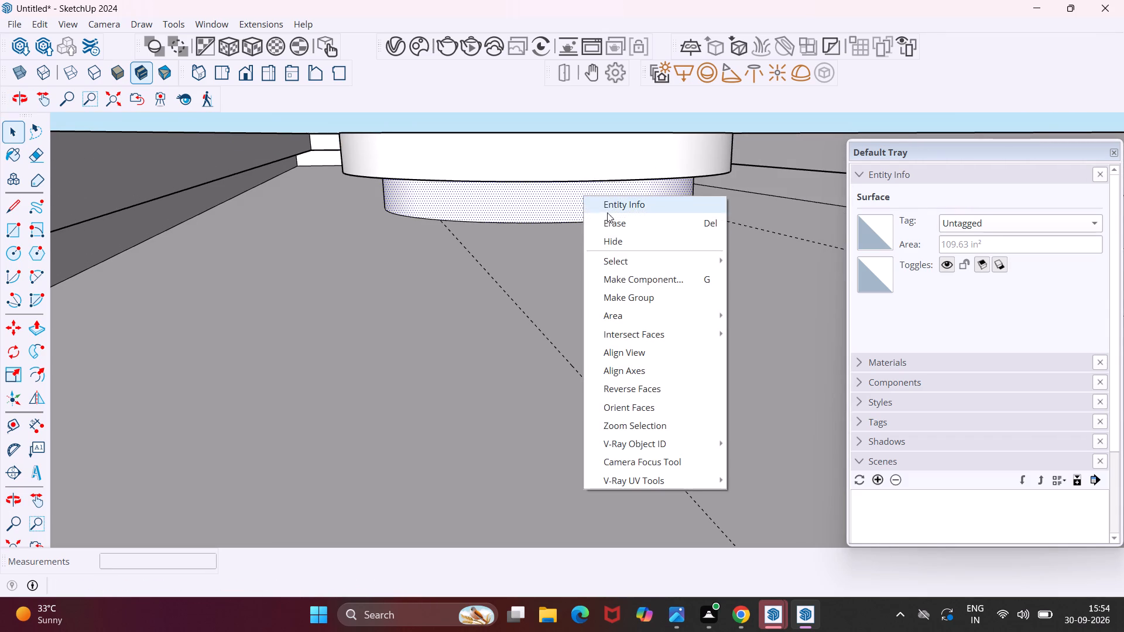
click(633, 296)
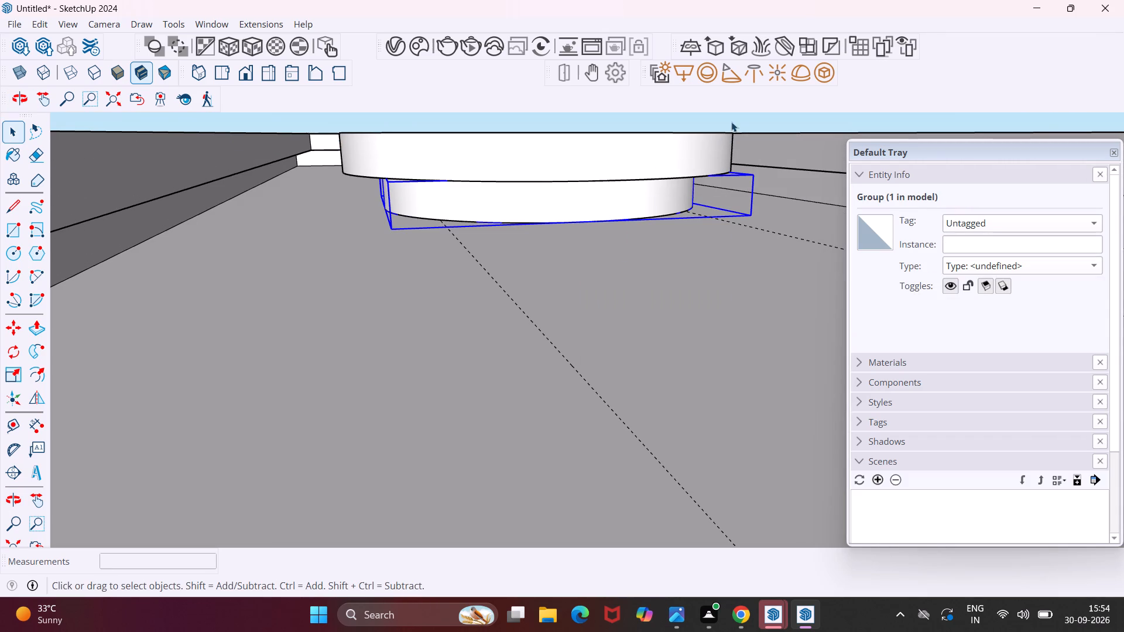
click(824, 67)
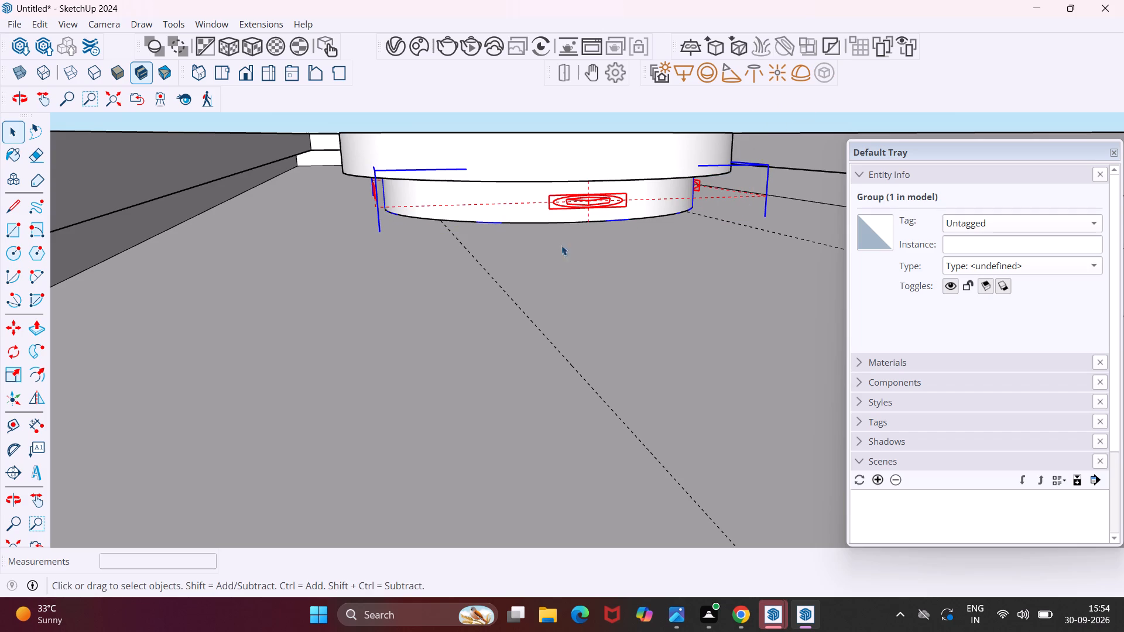
Group the three connected recessed faces (long side and both short ends) beneath the inner overhang of one C-shaped raised ceiling panel.
scroll(518, 235, down, 9)
middle_drag(439, 255, 320, 279)
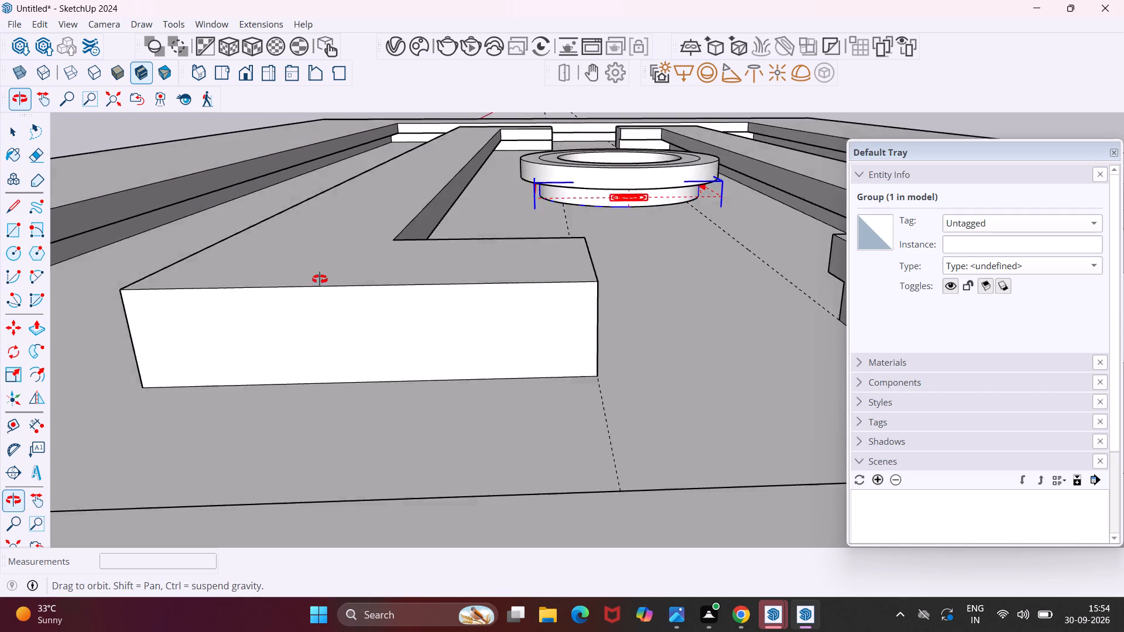
middle_drag(320, 279, 44, 349)
scroll(593, 241, down, 5)
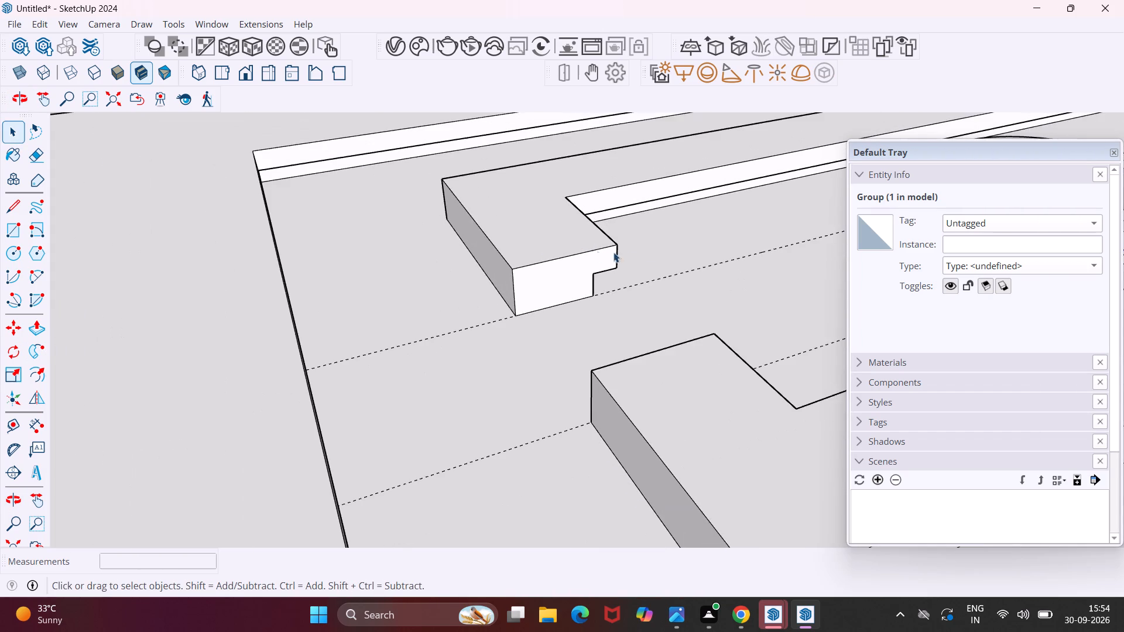
middle_drag(655, 270, 399, 194)
scroll(529, 243, up, 8)
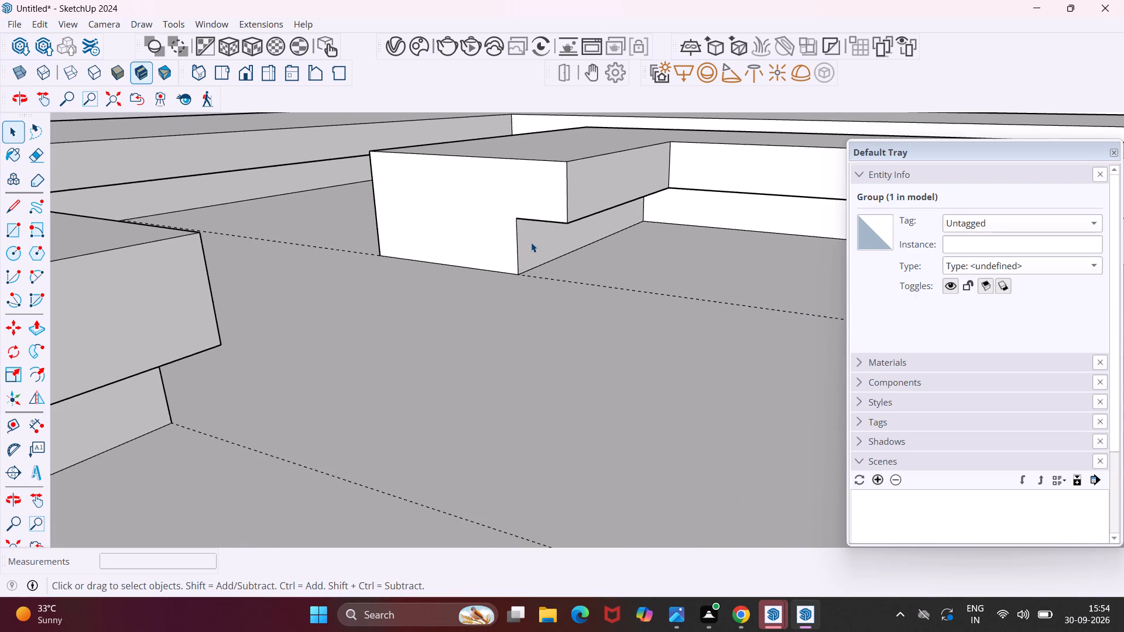
middle_drag(531, 242, 534, 211)
scroll(530, 241, up, 1)
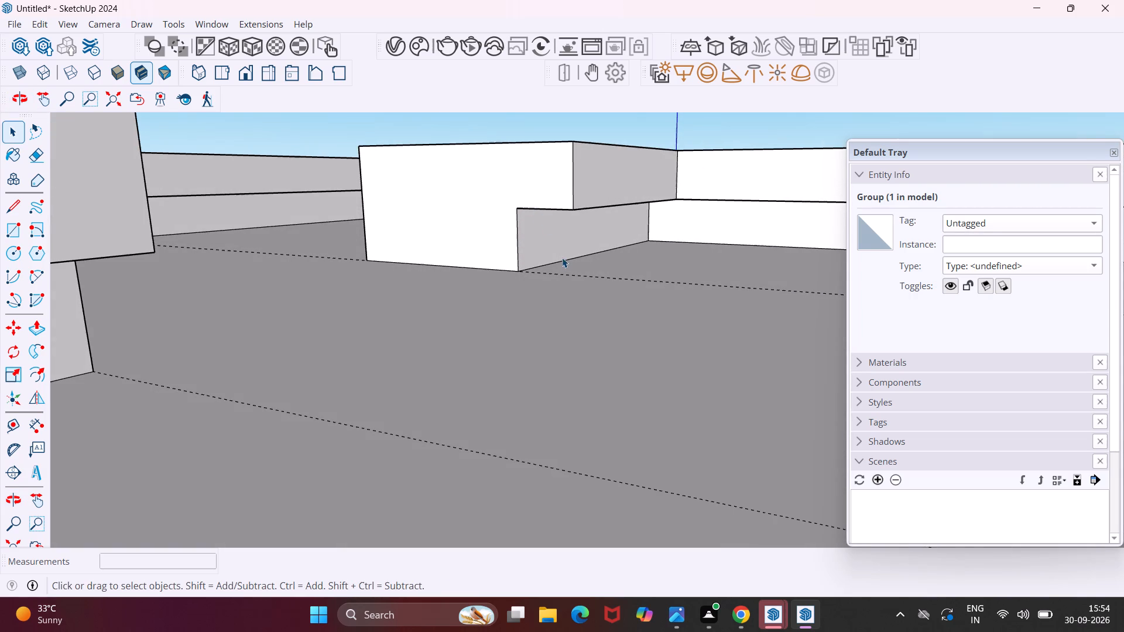
ctrl+click(550, 248)
ctrl+click(666, 219)
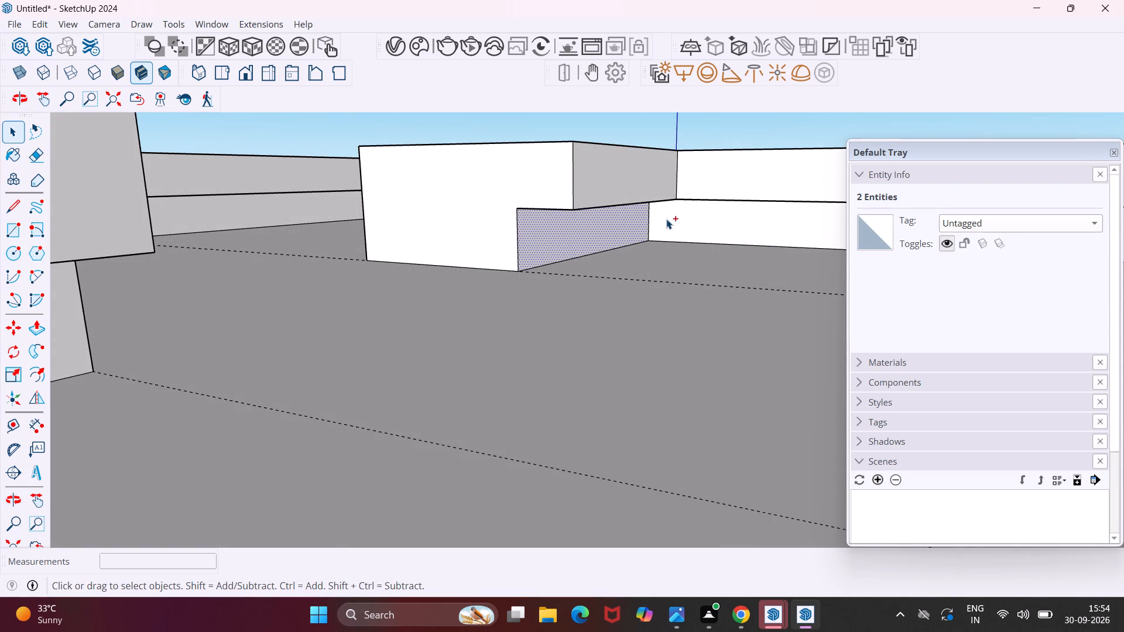
ctrl+scroll(650, 218, down, 6)
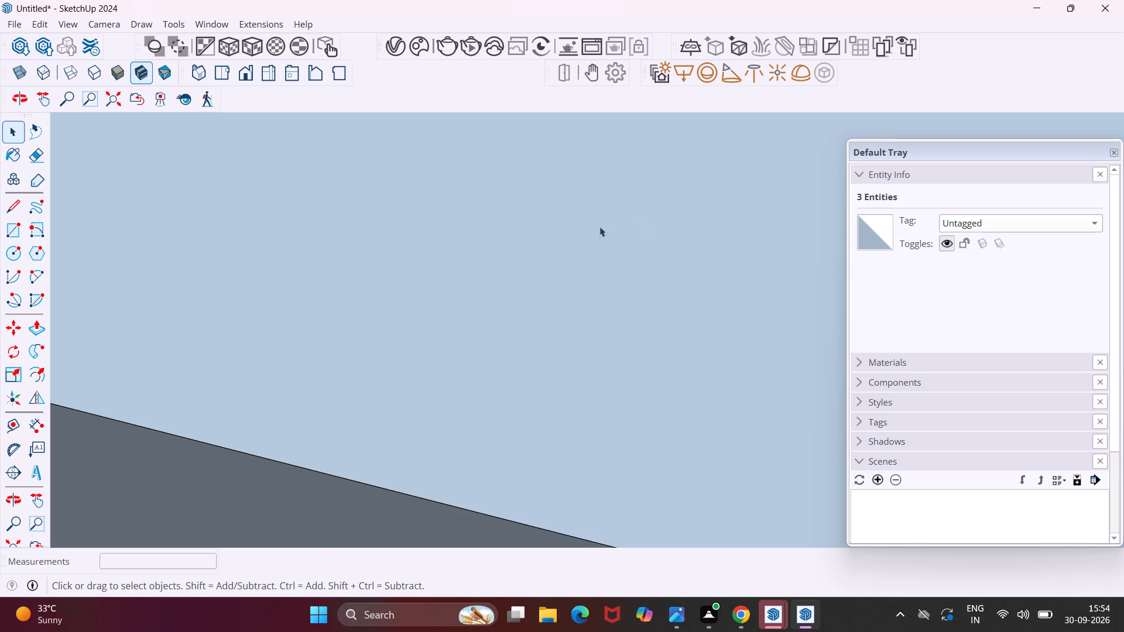
middle_drag(598, 227, 635, 502)
scroll(595, 322, down, 6)
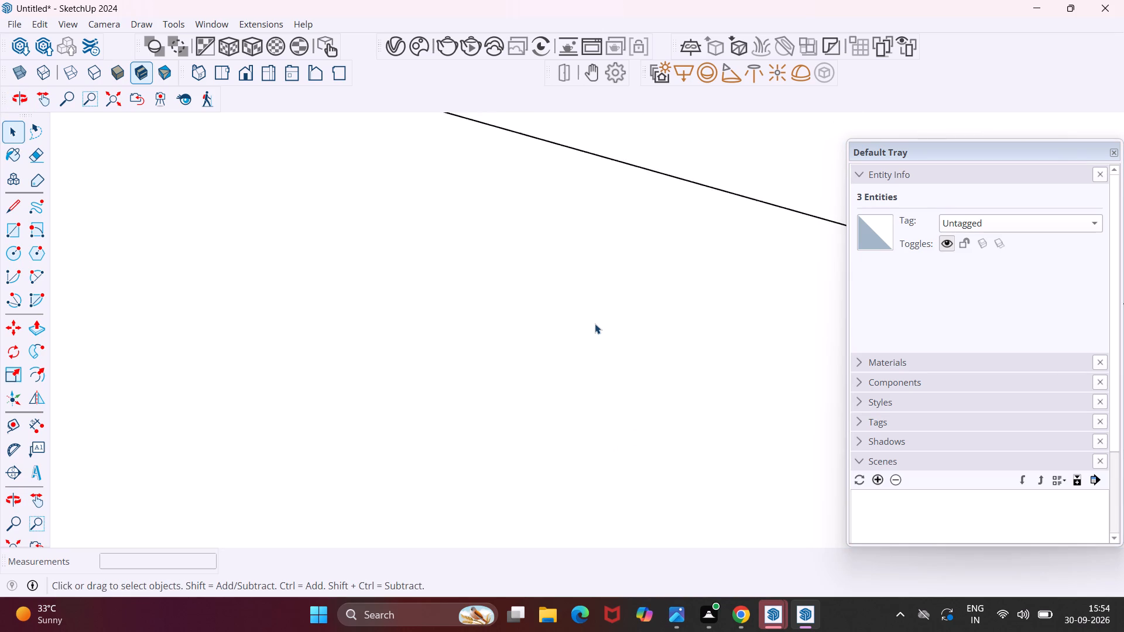
scroll(588, 322, down, 11)
scroll(563, 306, down, 17)
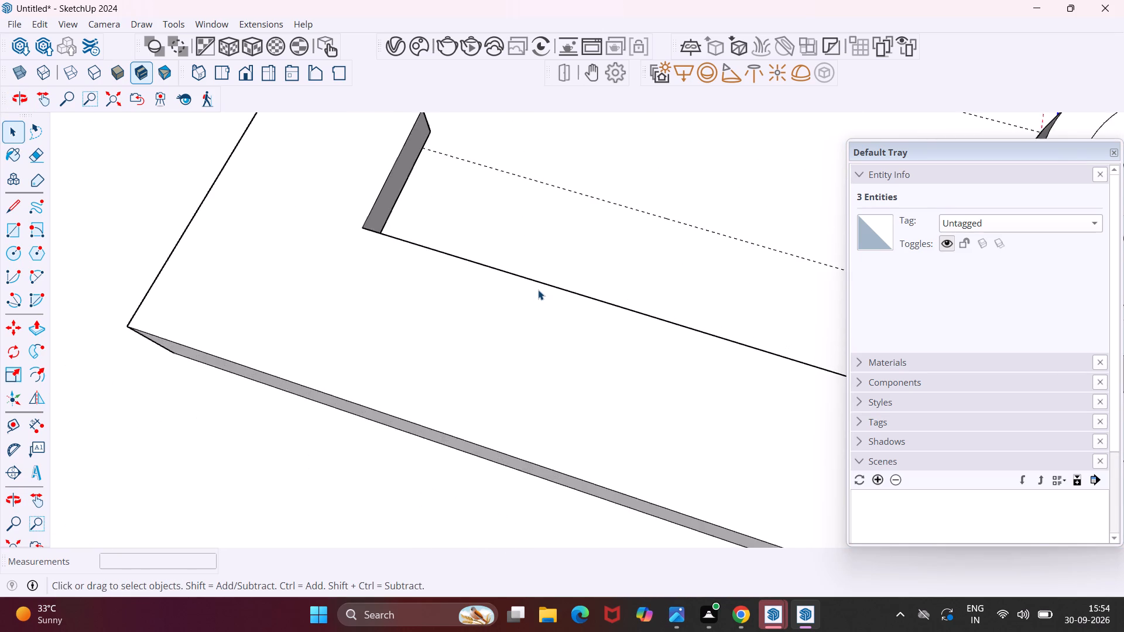
scroll(538, 290, down, 11)
middle_drag(635, 163, 780, 138)
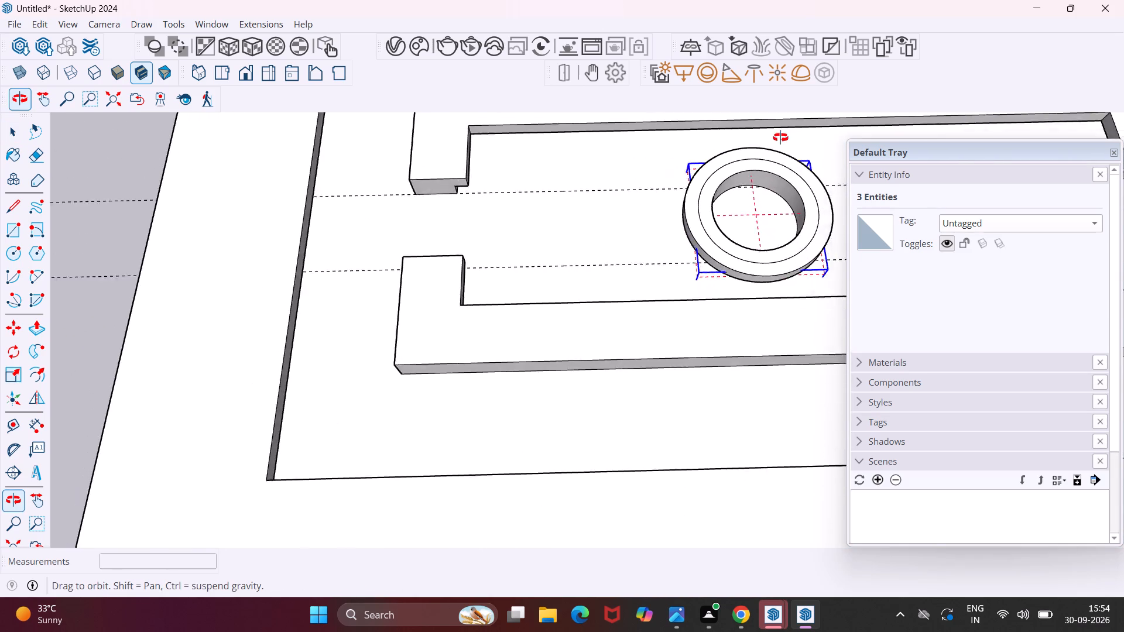
middle_drag(780, 138, 899, 4)
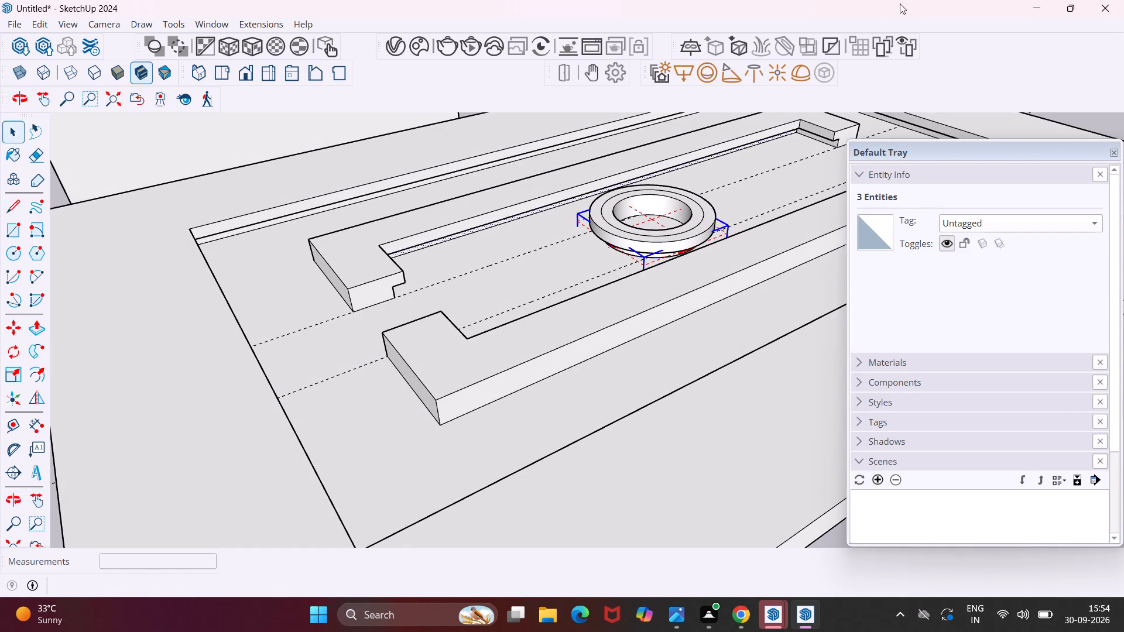
scroll(836, 143, up, 15)
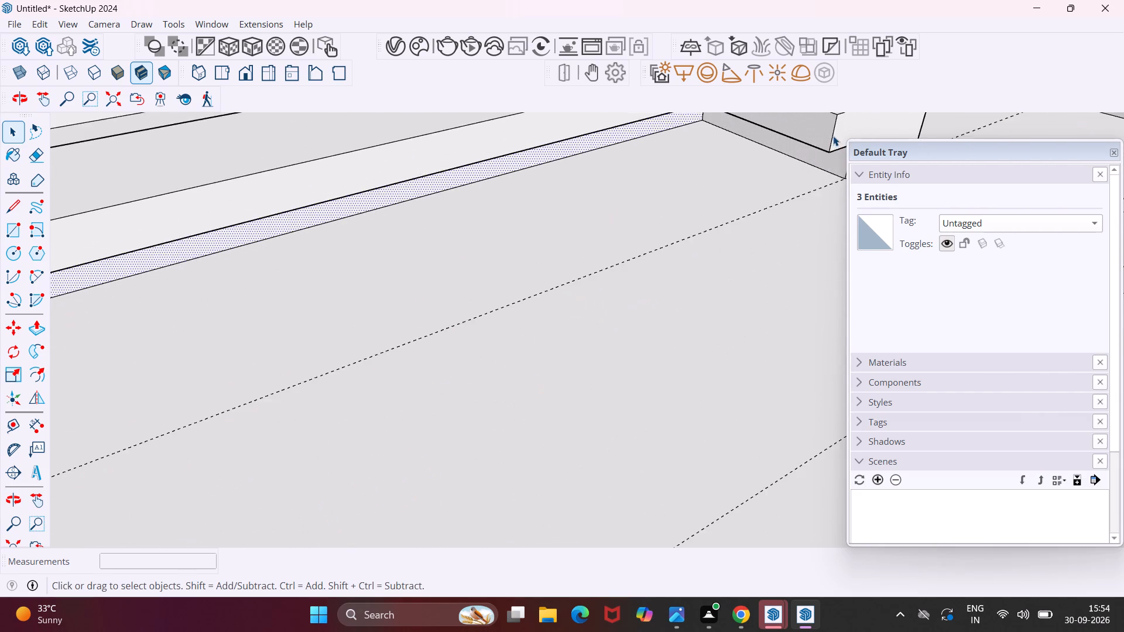
scroll(833, 136, up, 4)
ctrl+click(801, 154)
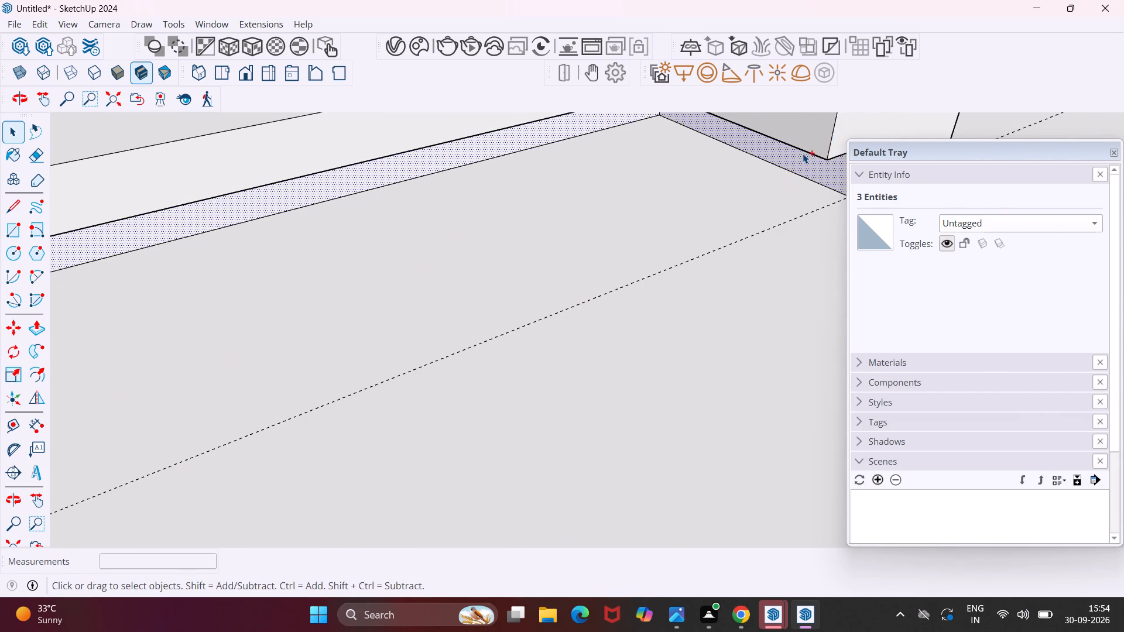
right_click(763, 144)
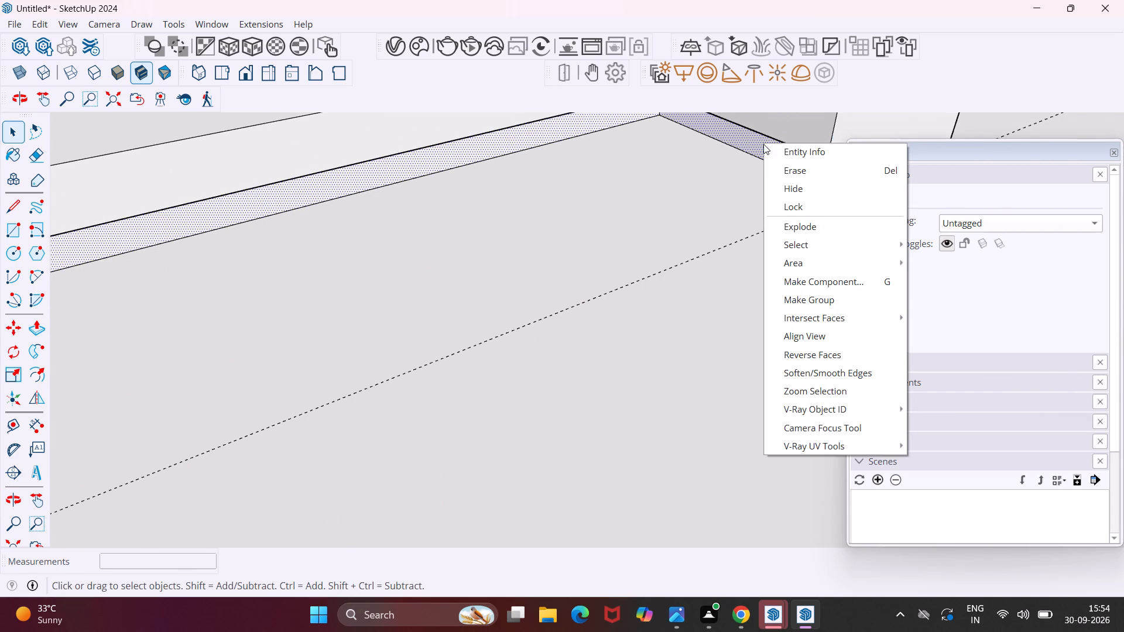
click(820, 290)
scroll(749, 153, down, 2)
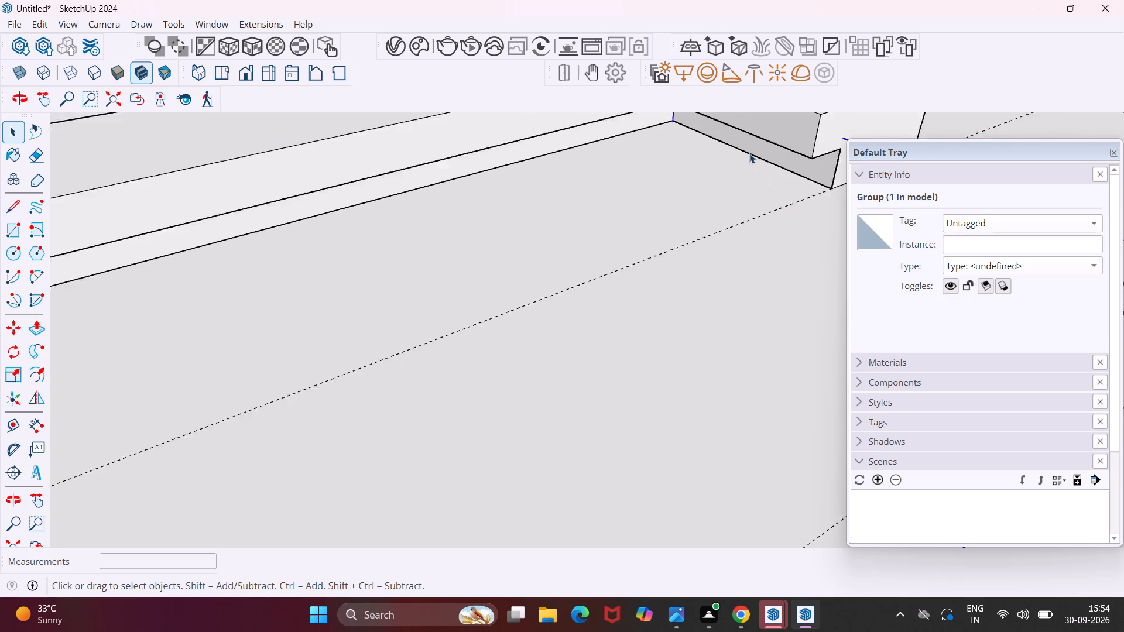
scroll(749, 153, down, 3)
click(756, 152)
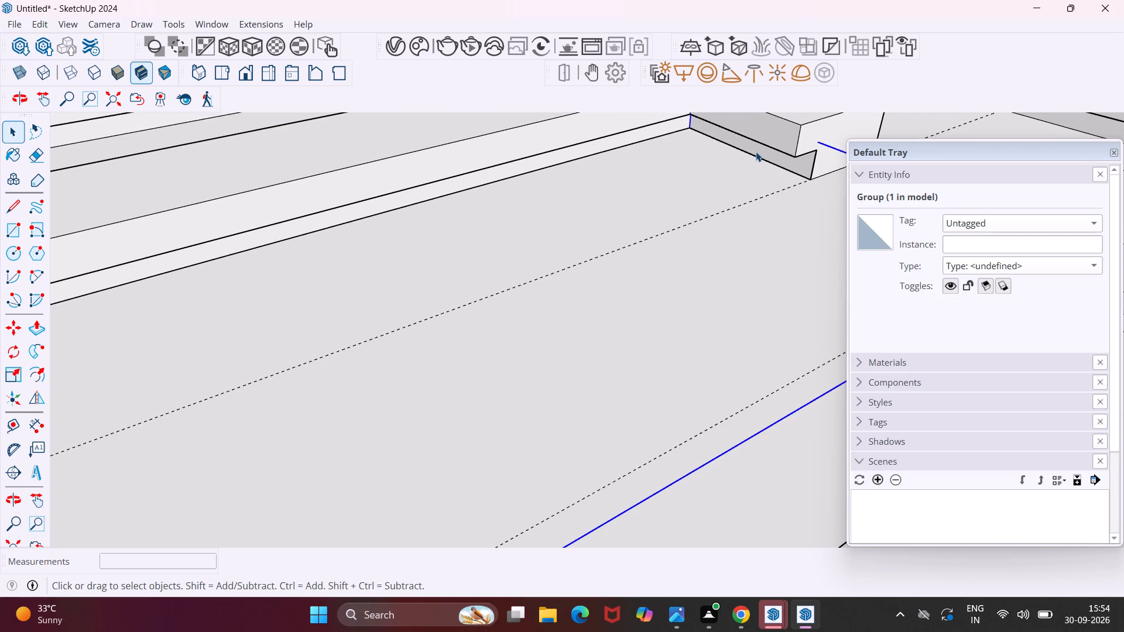
middle_drag(756, 151, 805, 54)
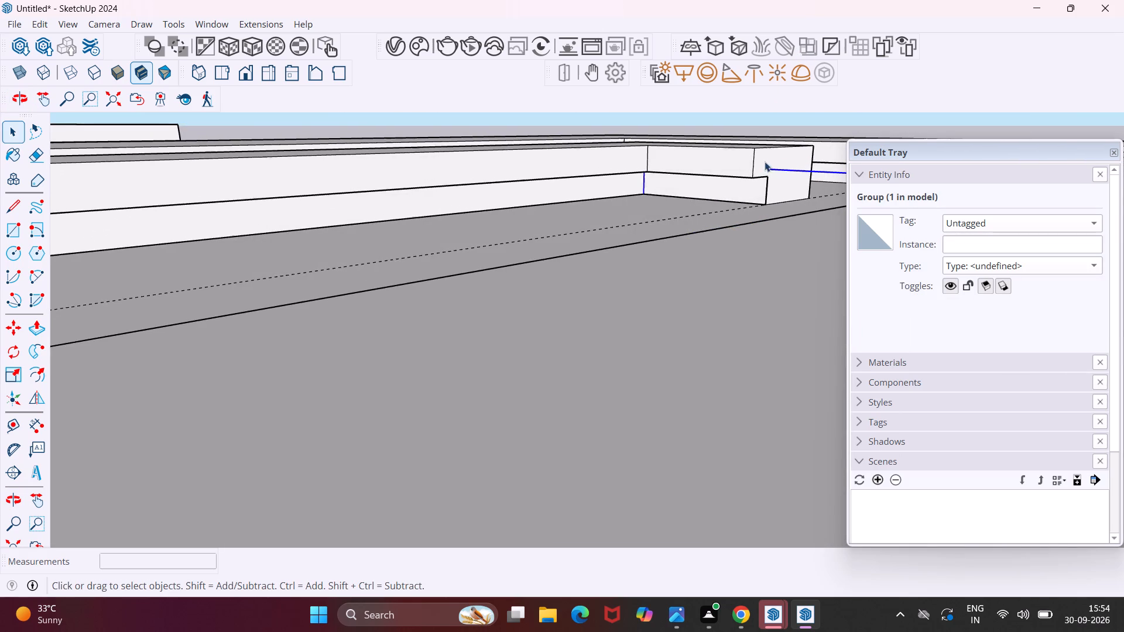
scroll(753, 183, up, 8)
click(755, 195)
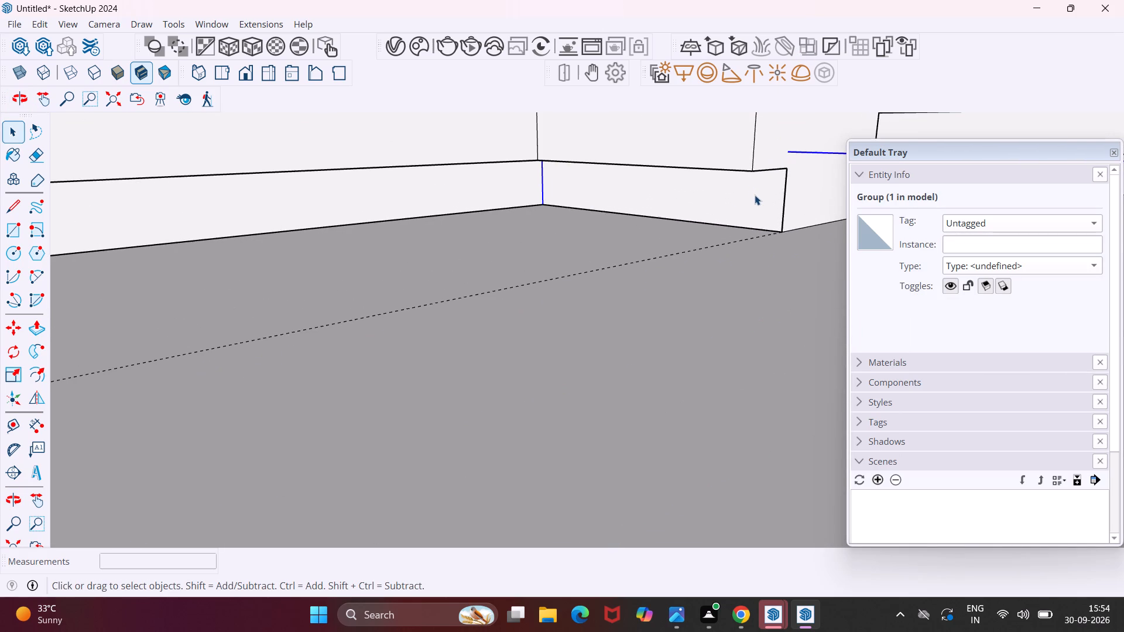
Open the C-shaped panel's recessed-face group, nest all its connected surfaces in an inner group, and exit the group.
scroll(741, 196, down, 6)
scroll(521, 243, down, 11)
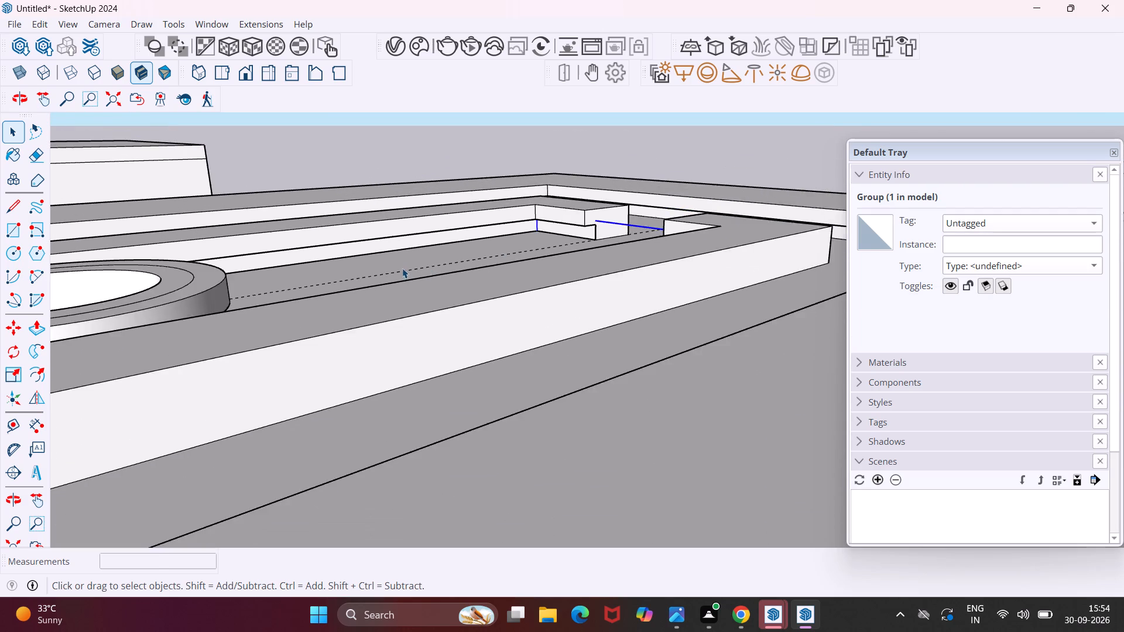
scroll(402, 268, down, 11)
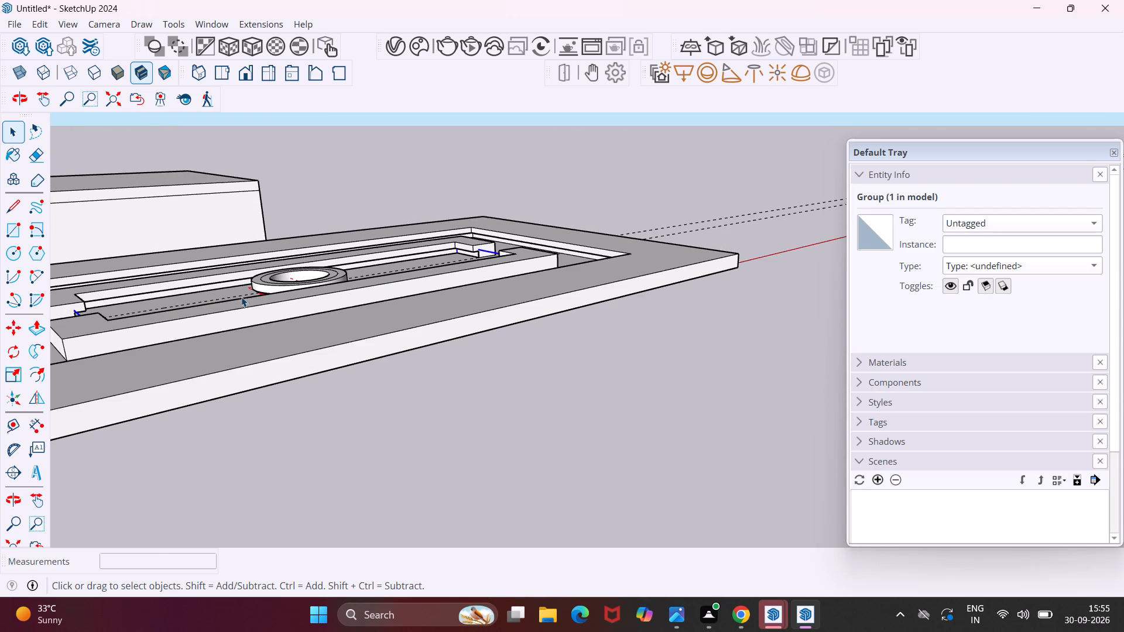
middle_drag(241, 297, 163, 411)
scroll(204, 322, up, 8)
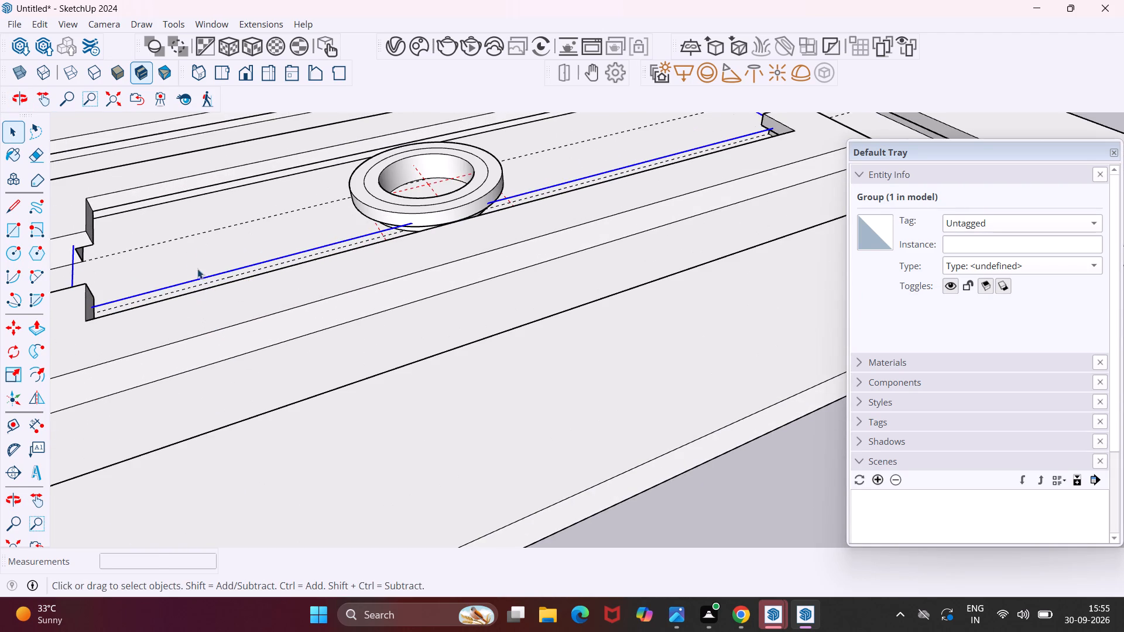
scroll(201, 201, up, 9)
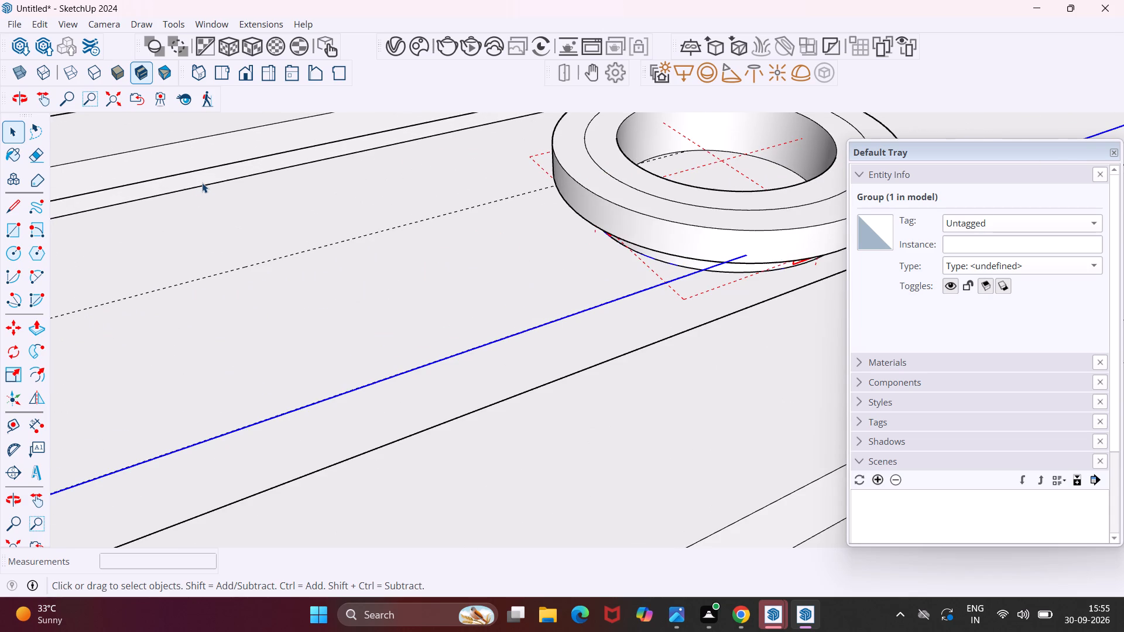
click(202, 182)
triple_click(202, 179)
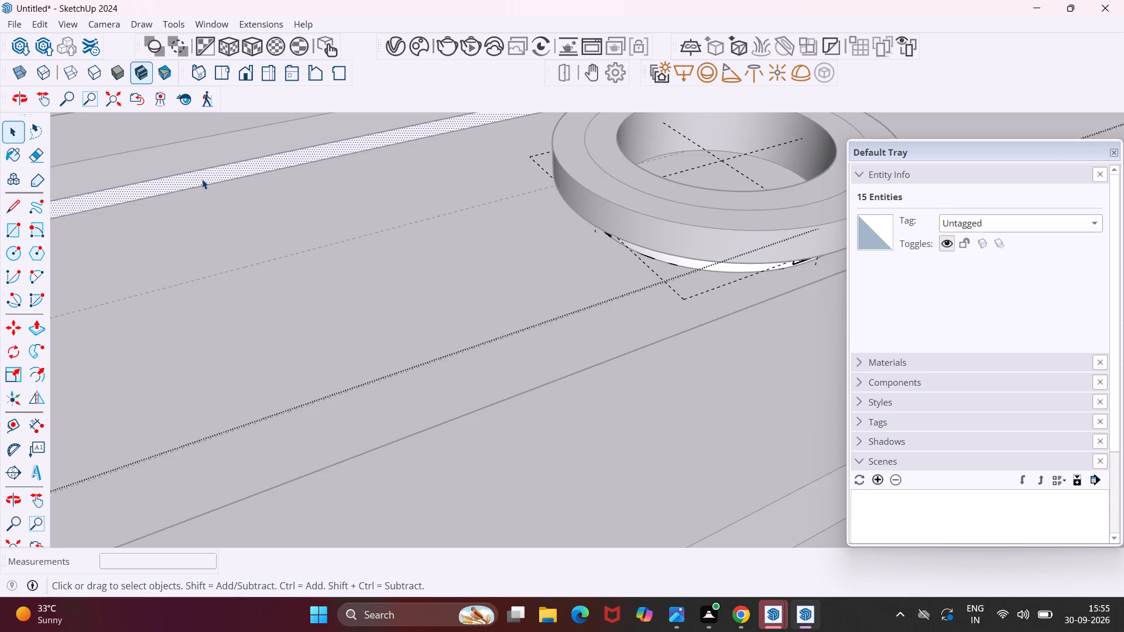
right_click(202, 179)
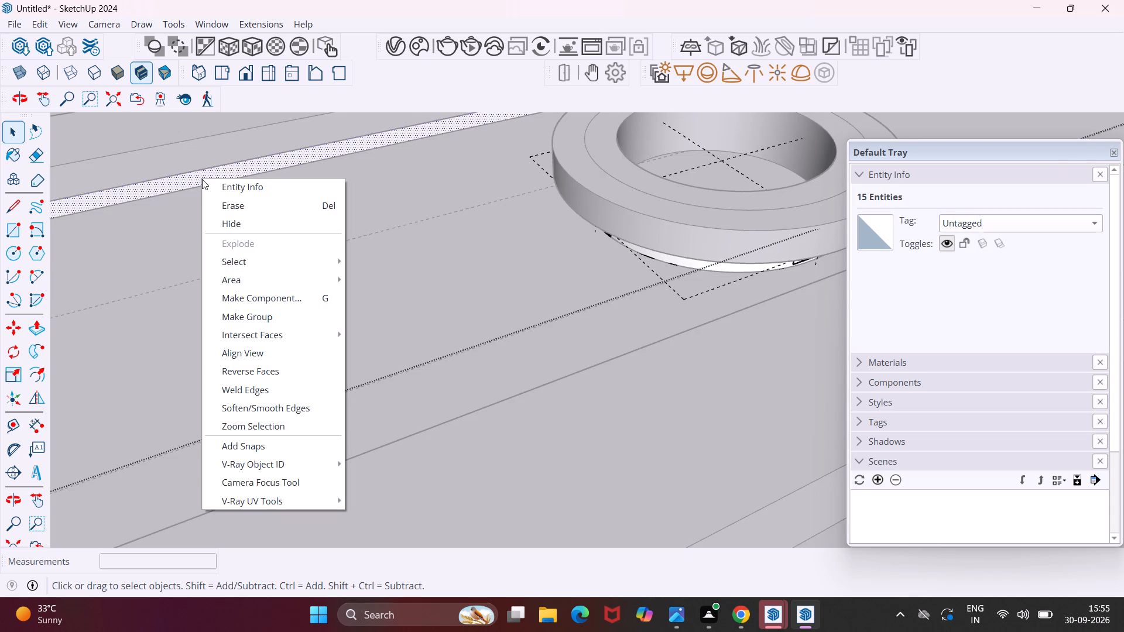
click(247, 320)
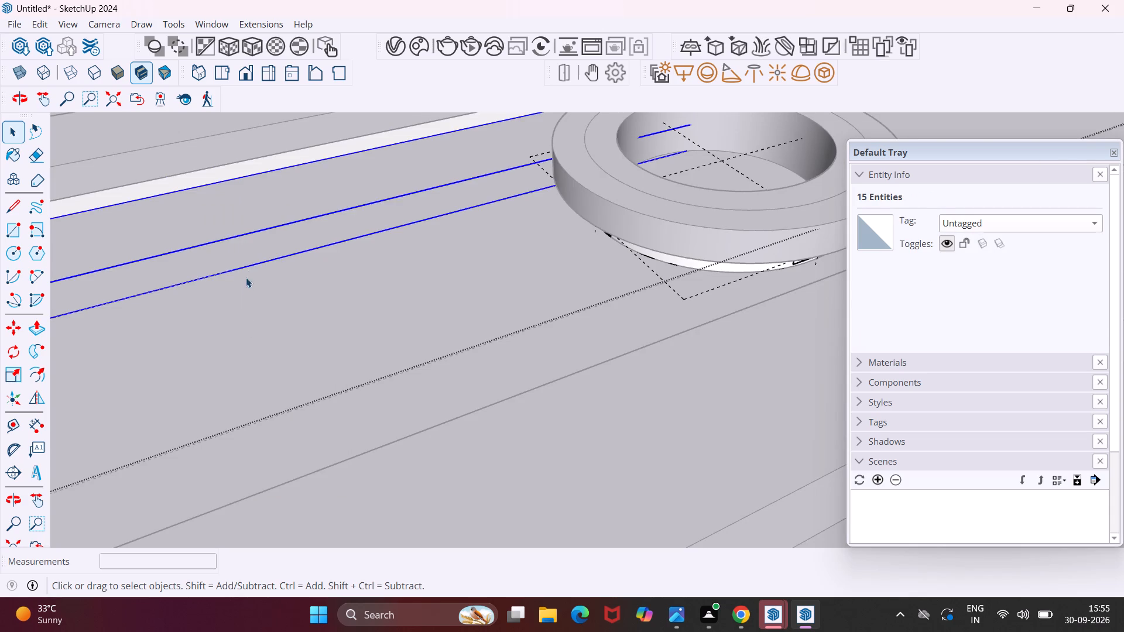
scroll(246, 263, down, 6)
scroll(246, 263, down, 18)
scroll(246, 263, up, 3)
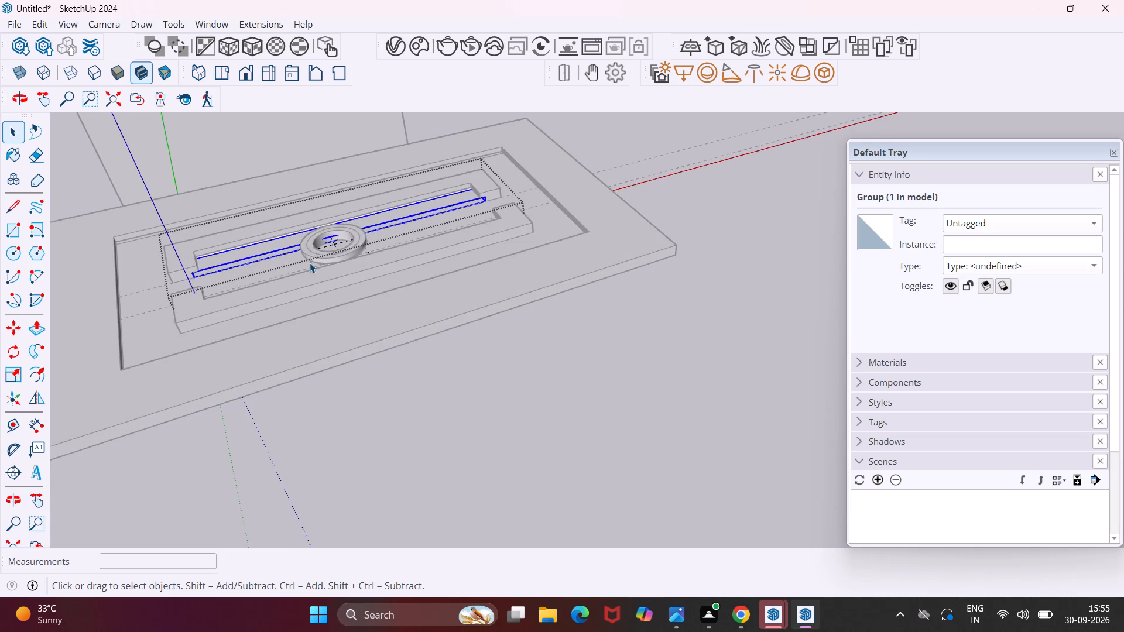
click(599, 362)
Convert the nested group of recessed faces beneath the C-shaped panel's overhang into a V-Ray mesh light.
middle_drag(246, 242, 246, 241)
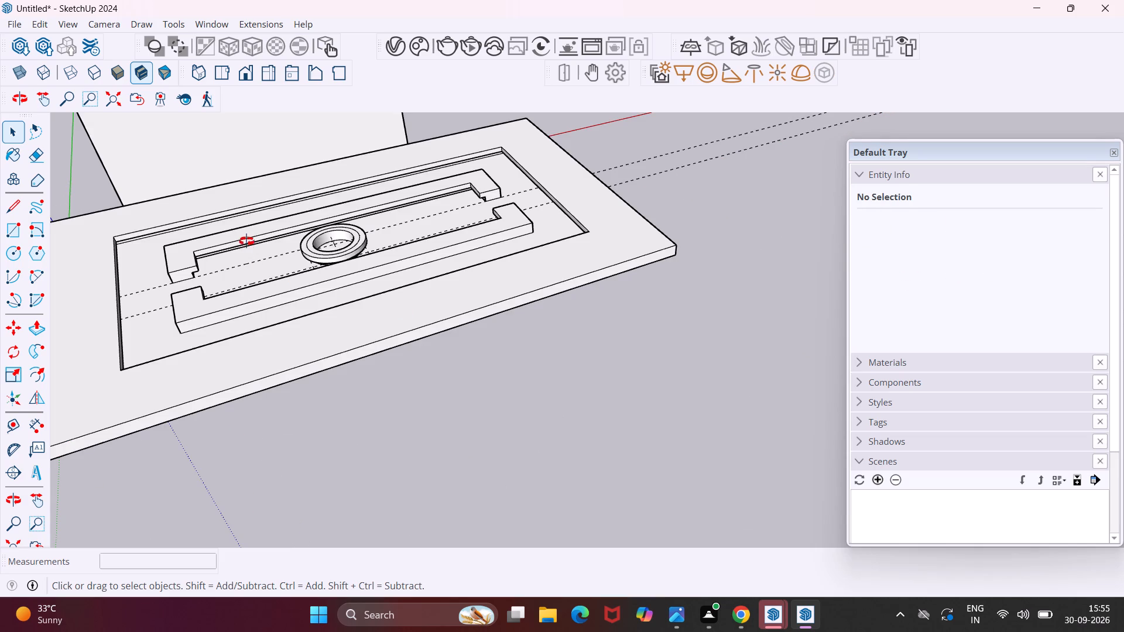
scroll(246, 241, up, 1)
middle_drag(246, 241, 170, 128)
scroll(276, 243, up, 5)
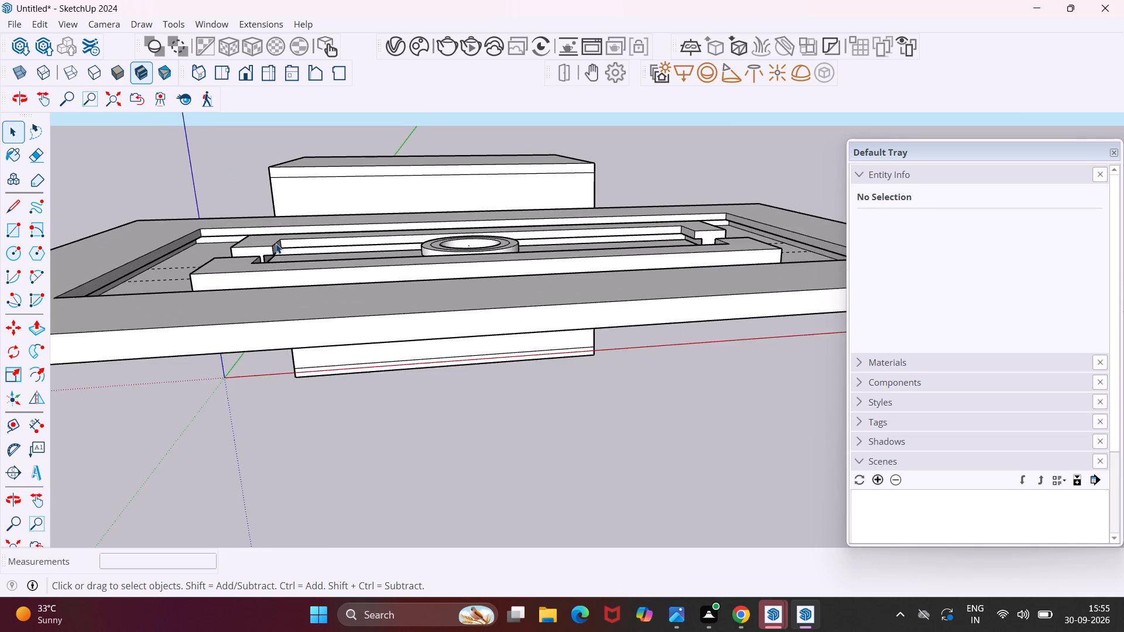
scroll(276, 243, up, 6)
middle_drag(283, 262, 90, 271)
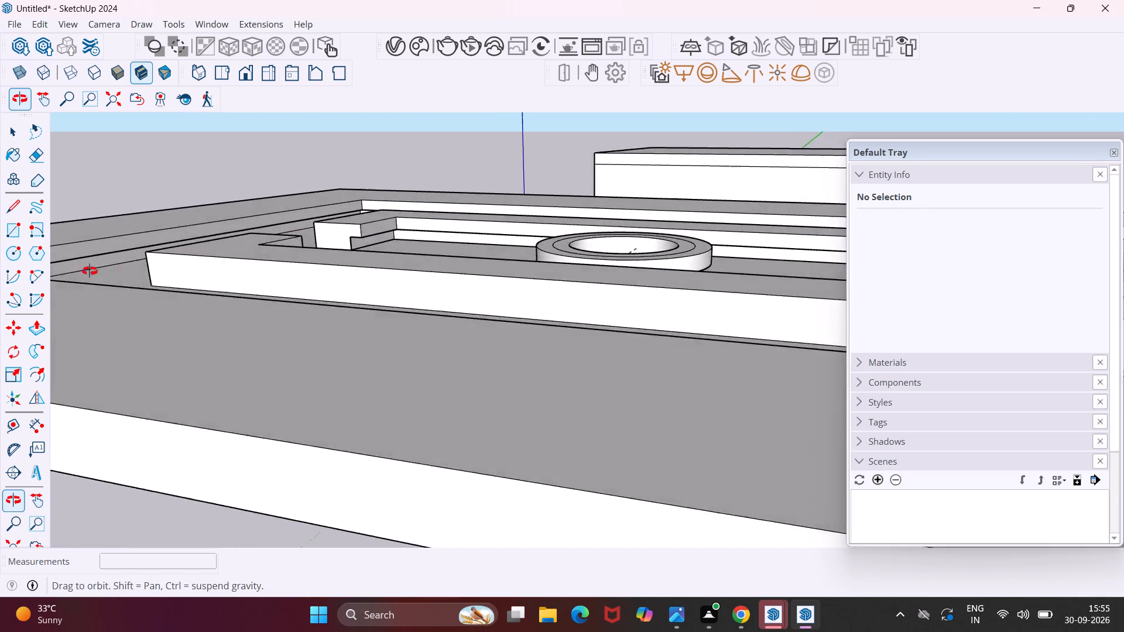
middle_drag(90, 271, 0, 328)
scroll(465, 184, up, 2)
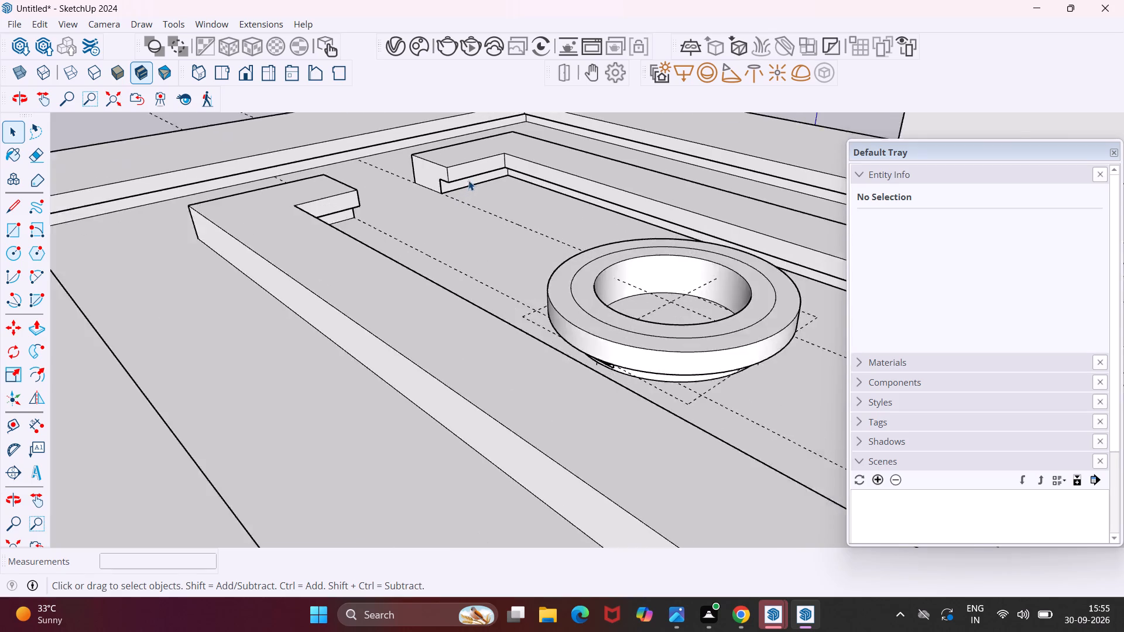
scroll(468, 180, up, 7)
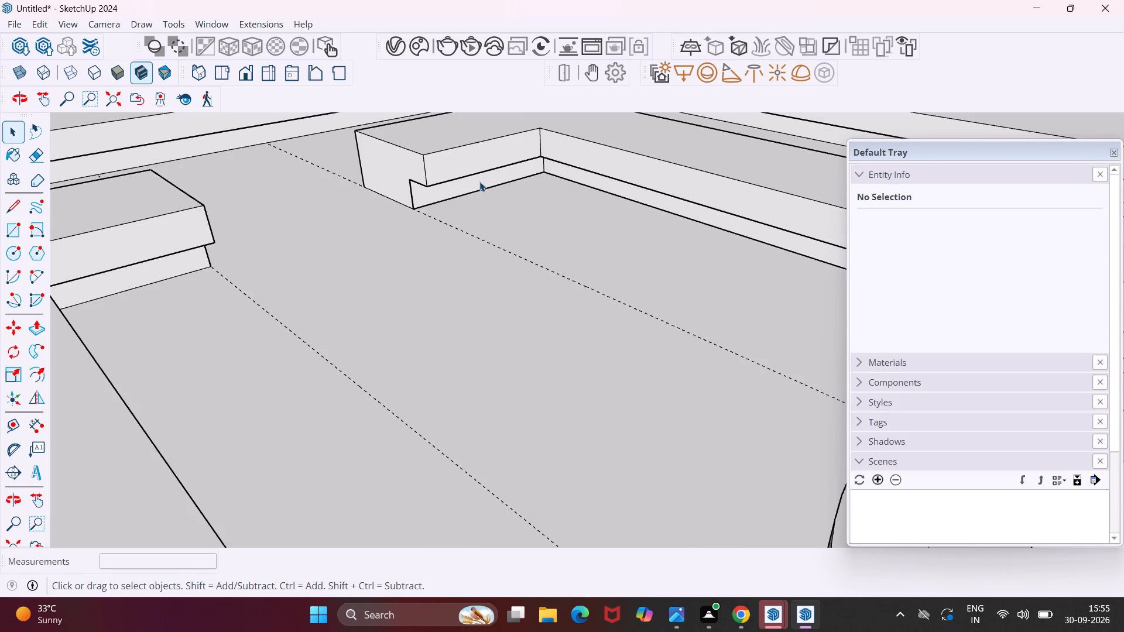
click(479, 181)
scroll(479, 181, up, 8)
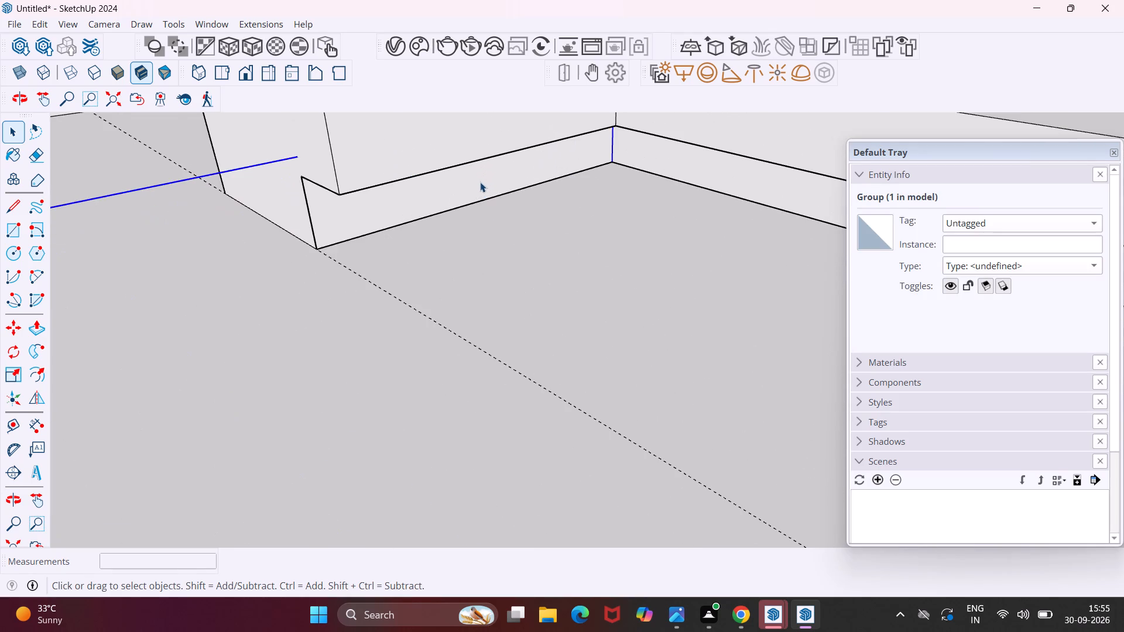
click(486, 183)
triple_click(490, 186)
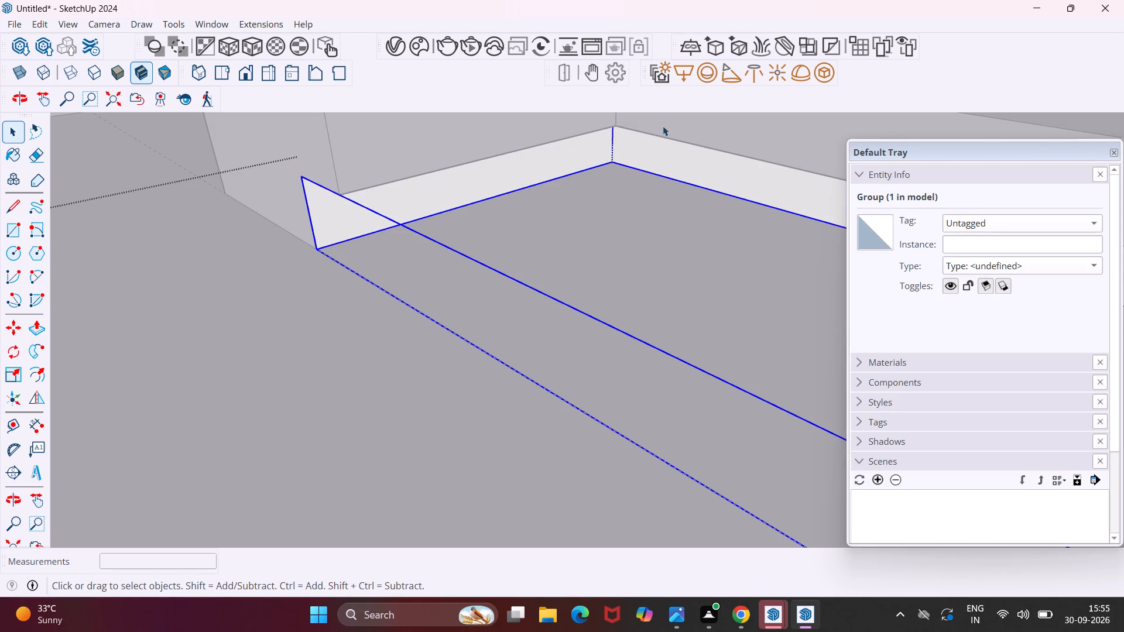
click(814, 75)
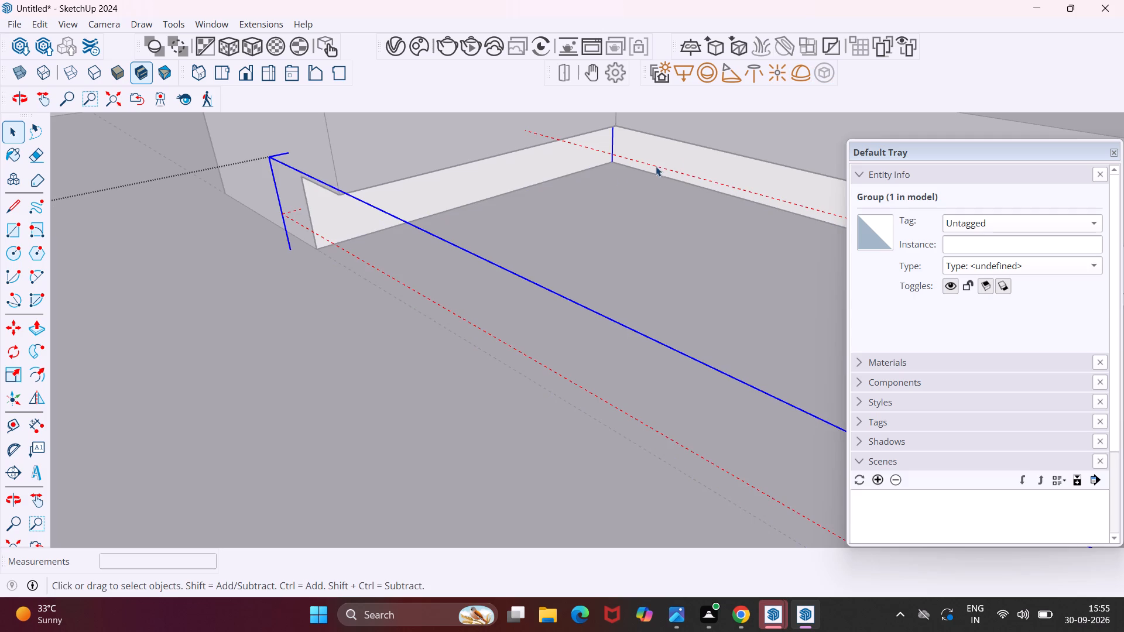
scroll(457, 212, down, 20)
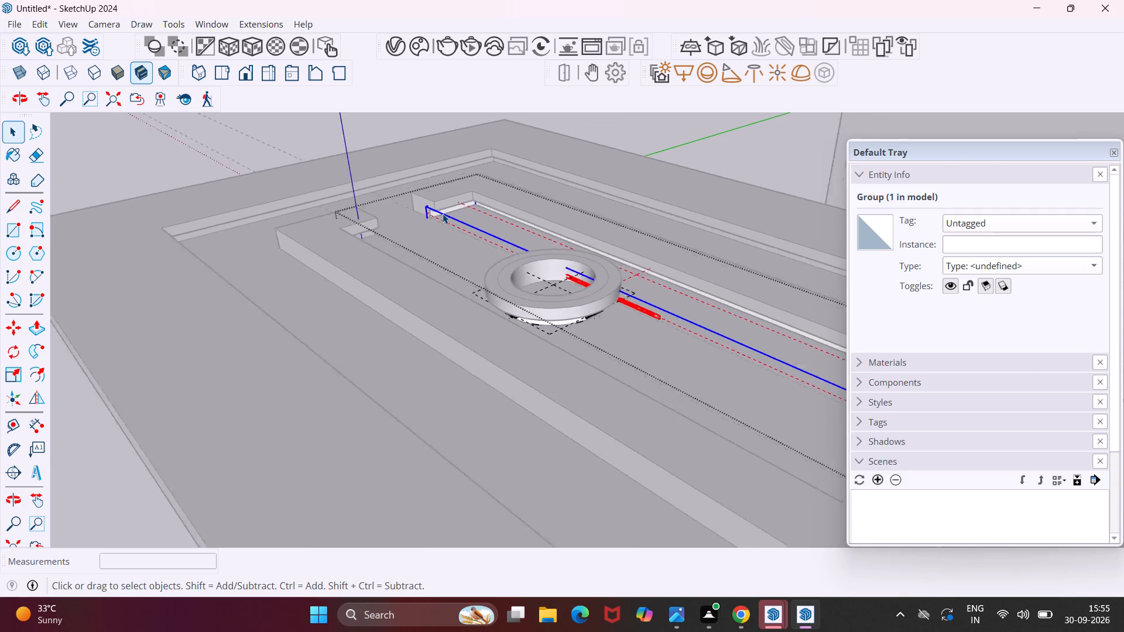
scroll(443, 214, down, 13)
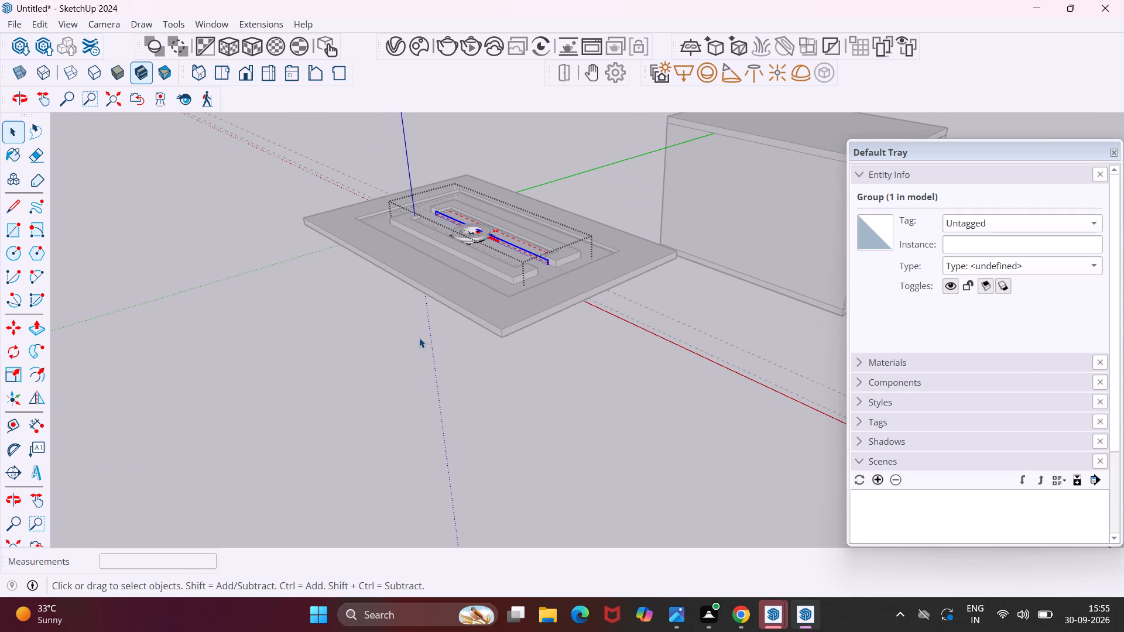
Group the three recessed faces beneath the second C-shaped panel's inner overhang and convert the group into a V-Ray mesh light.
click(419, 338)
middle_drag(511, 223, 511, 222)
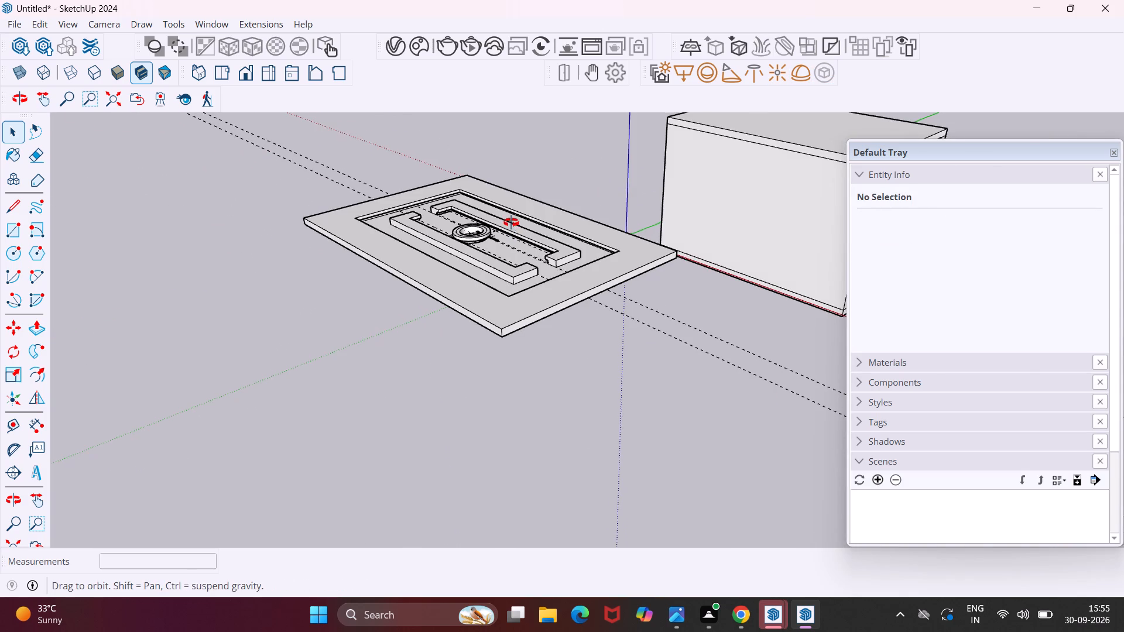
middle_drag(511, 222, 237, 259)
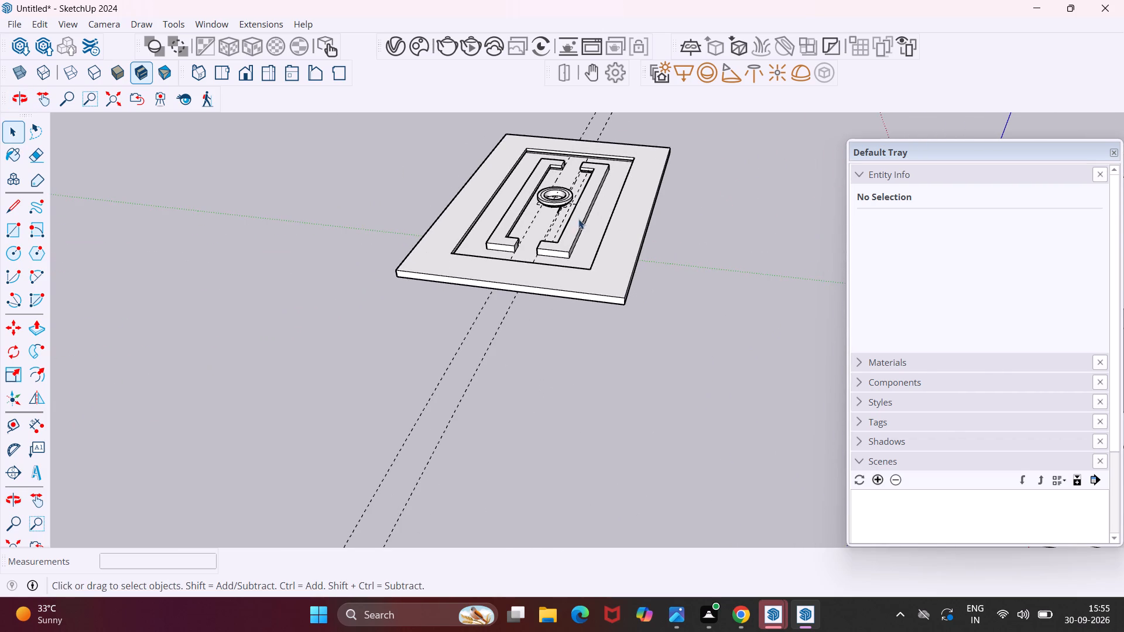
middle_drag(578, 219, 436, 239)
scroll(548, 220, up, 13)
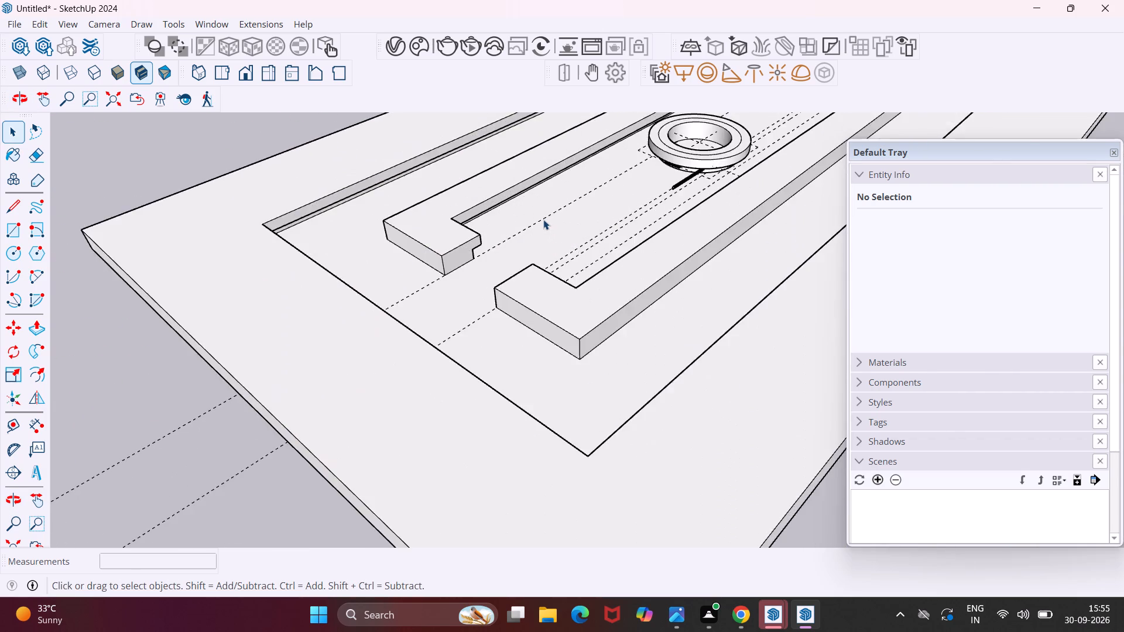
scroll(543, 219, up, 4)
middle_drag(543, 220, 285, 161)
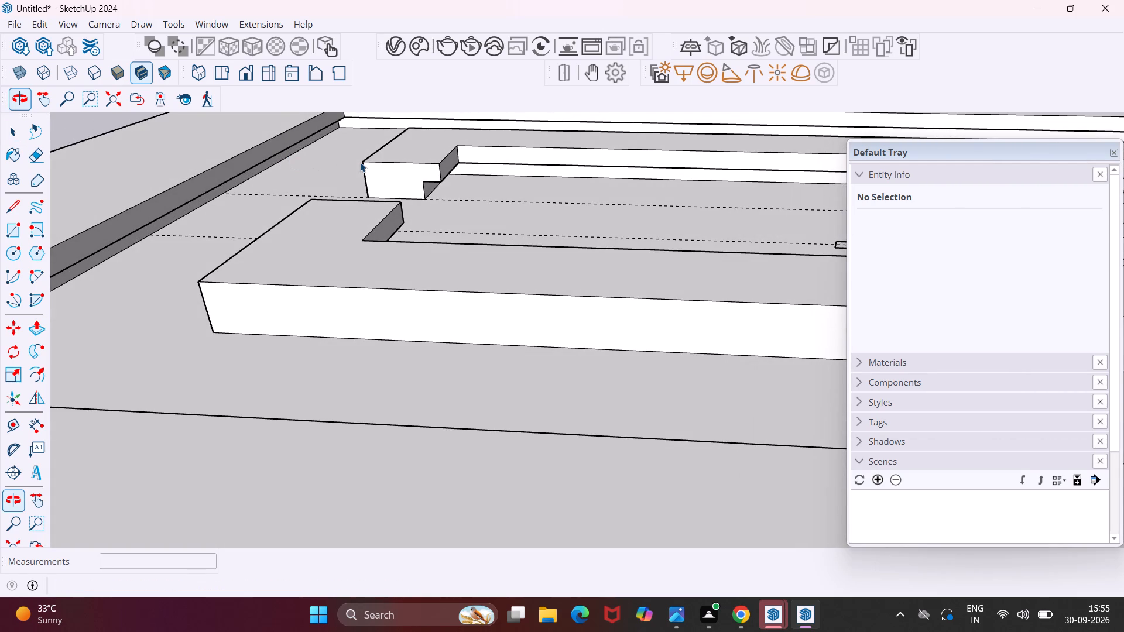
scroll(428, 186, up, 10)
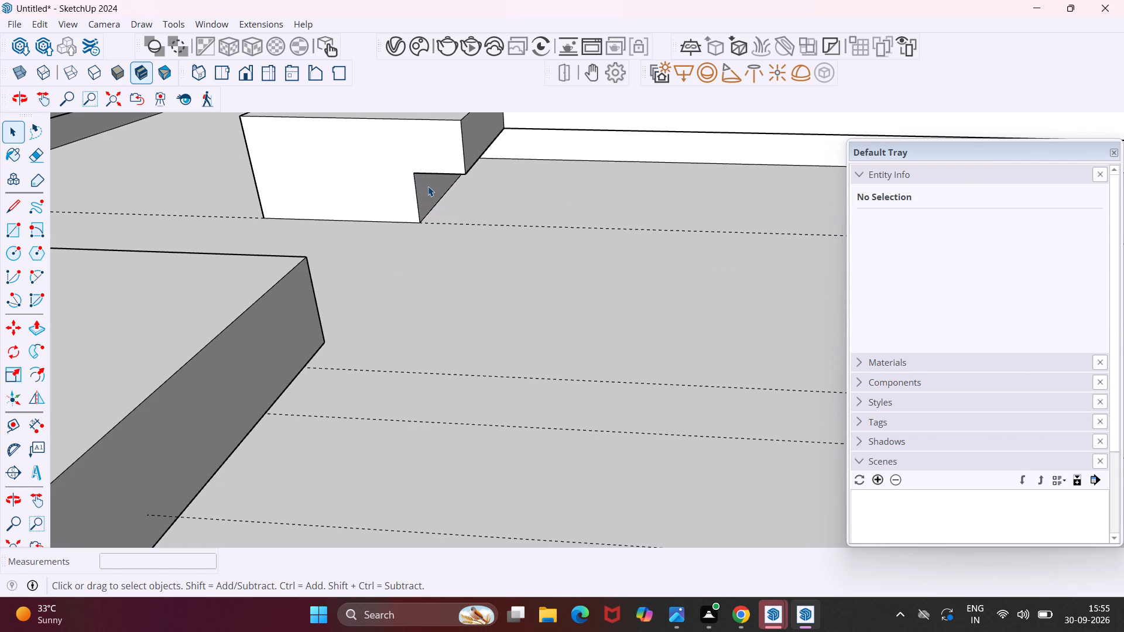
click(428, 186)
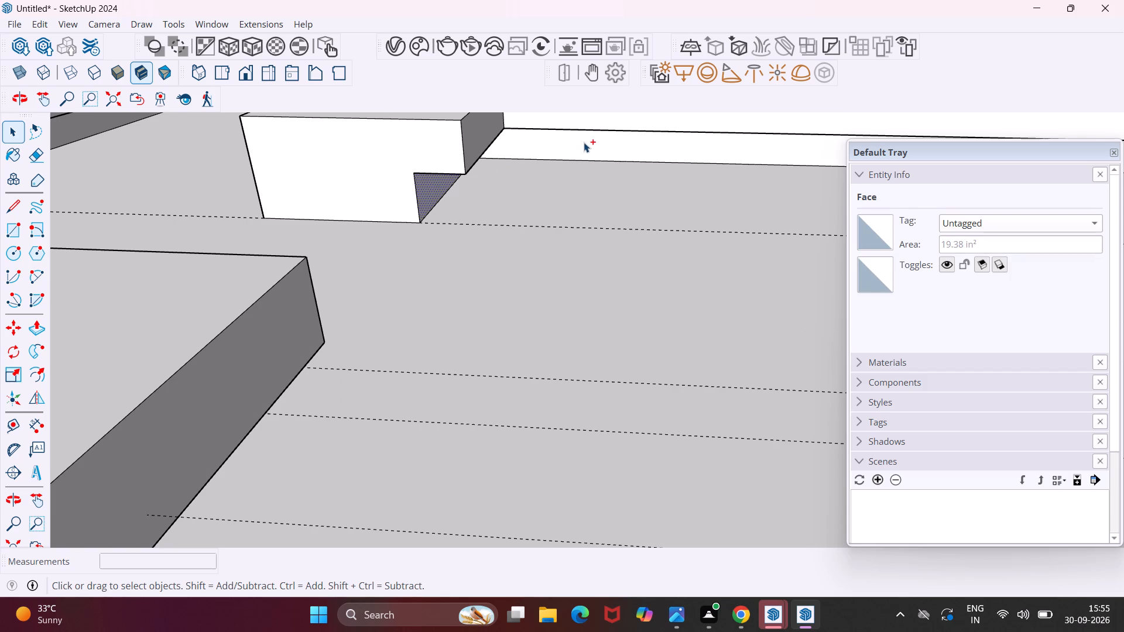
ctrl+click(584, 142)
ctrl+scroll(561, 149, down, 10)
ctrl+middle_drag(522, 154, 941, 109)
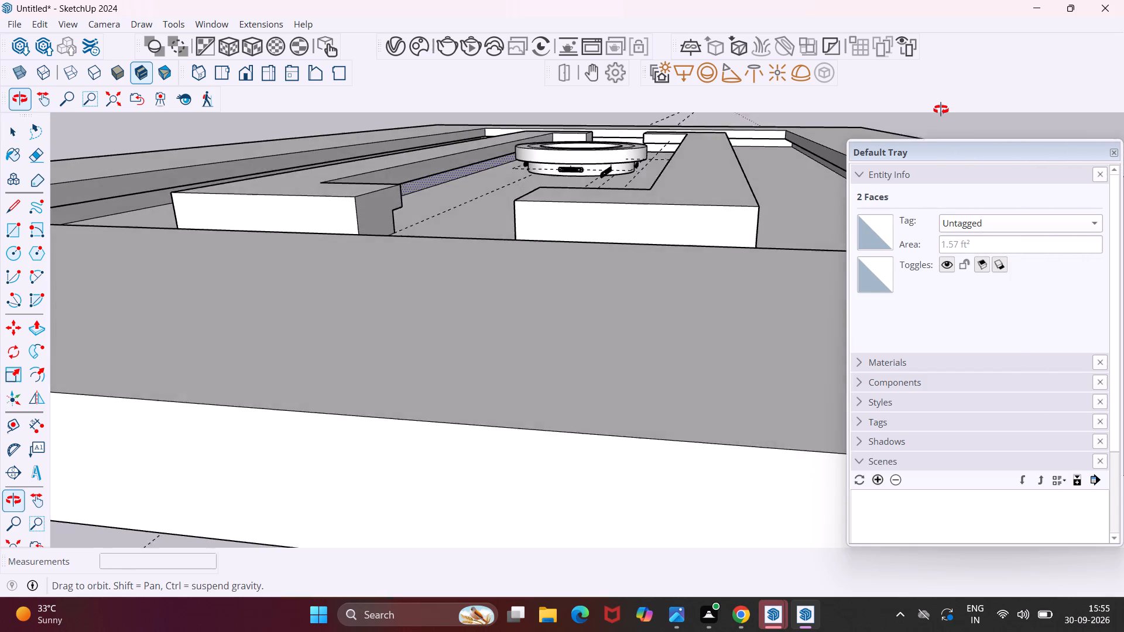
ctrl+middle_drag(941, 109, 960, 122)
middle_drag(496, 174, 578, 178)
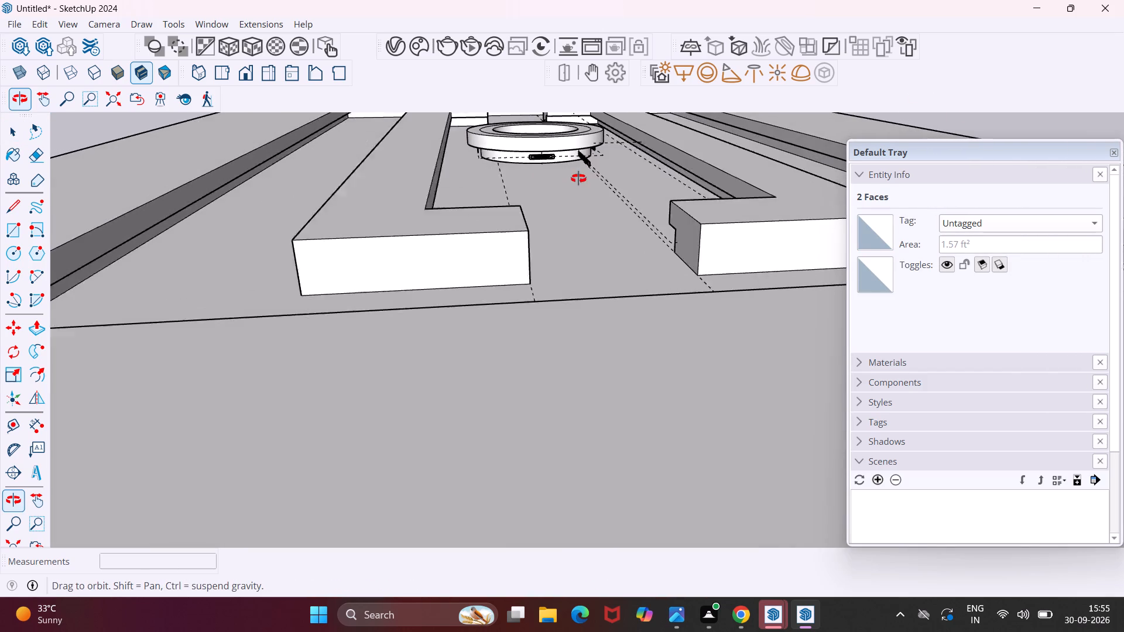
middle_drag(578, 178, 600, 183)
scroll(442, 116, up, 8)
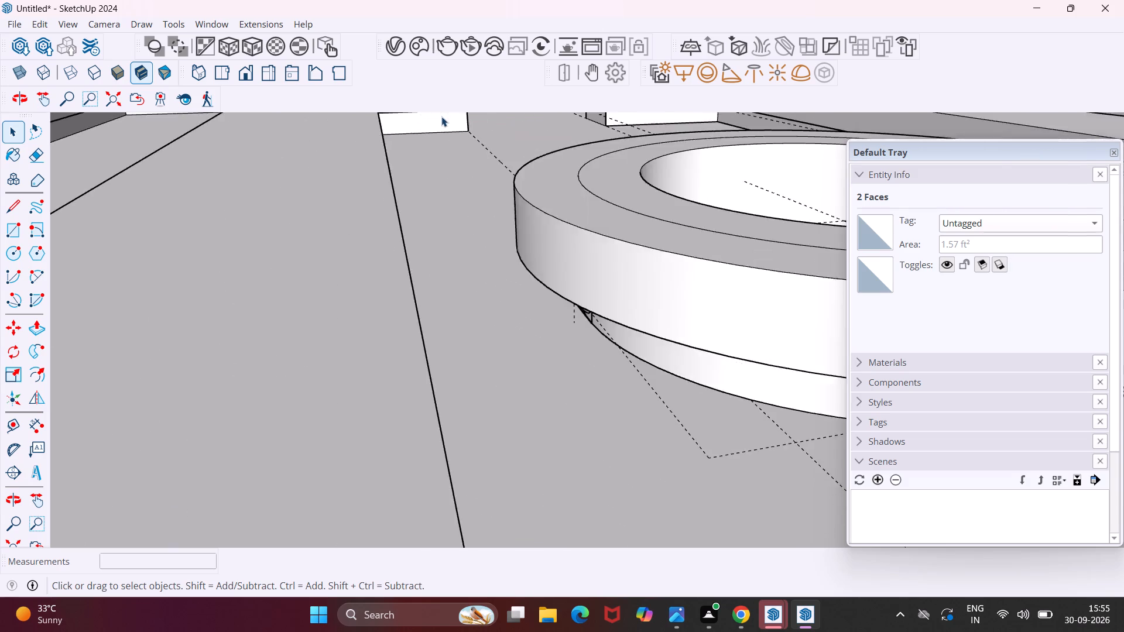
scroll(441, 116, up, 5)
ctrl+click(436, 121)
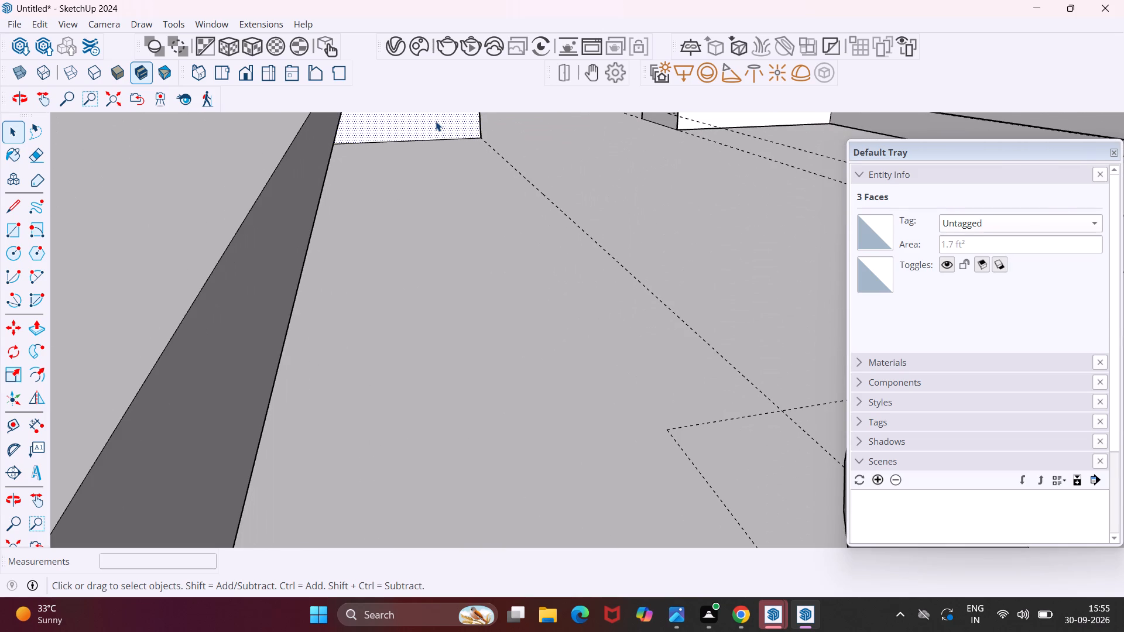
right_click(436, 121)
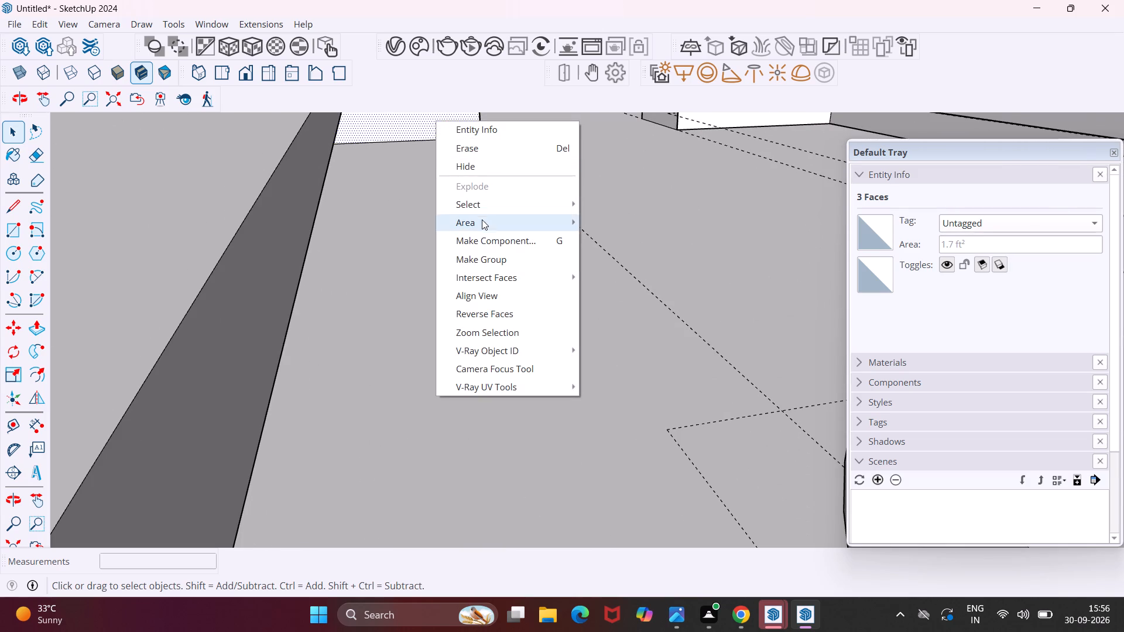
click(492, 255)
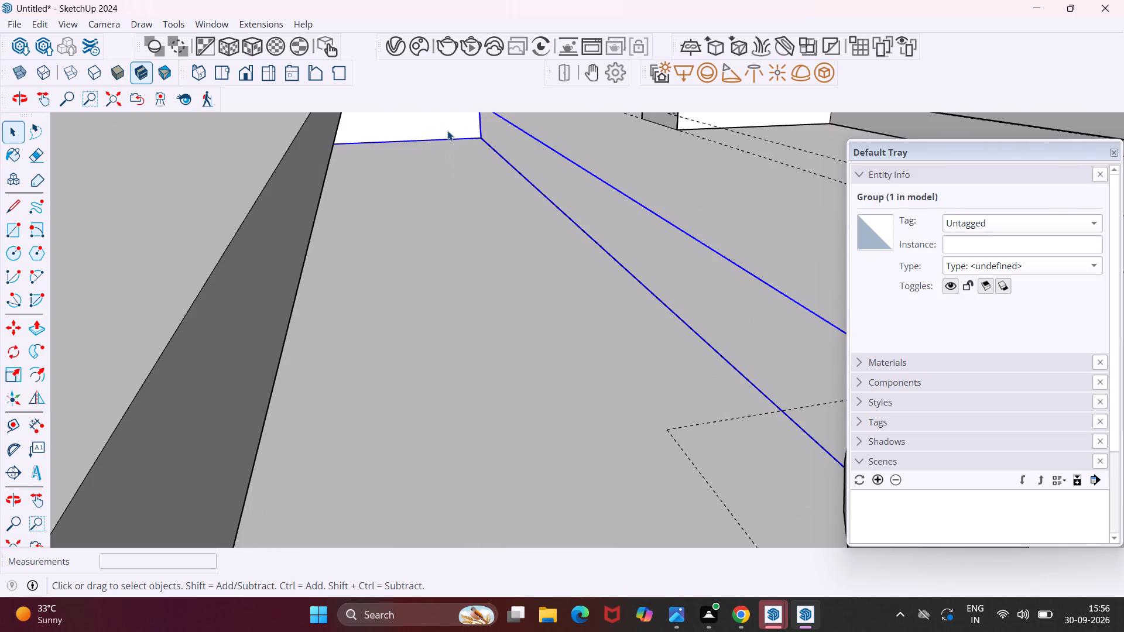
click(830, 66)
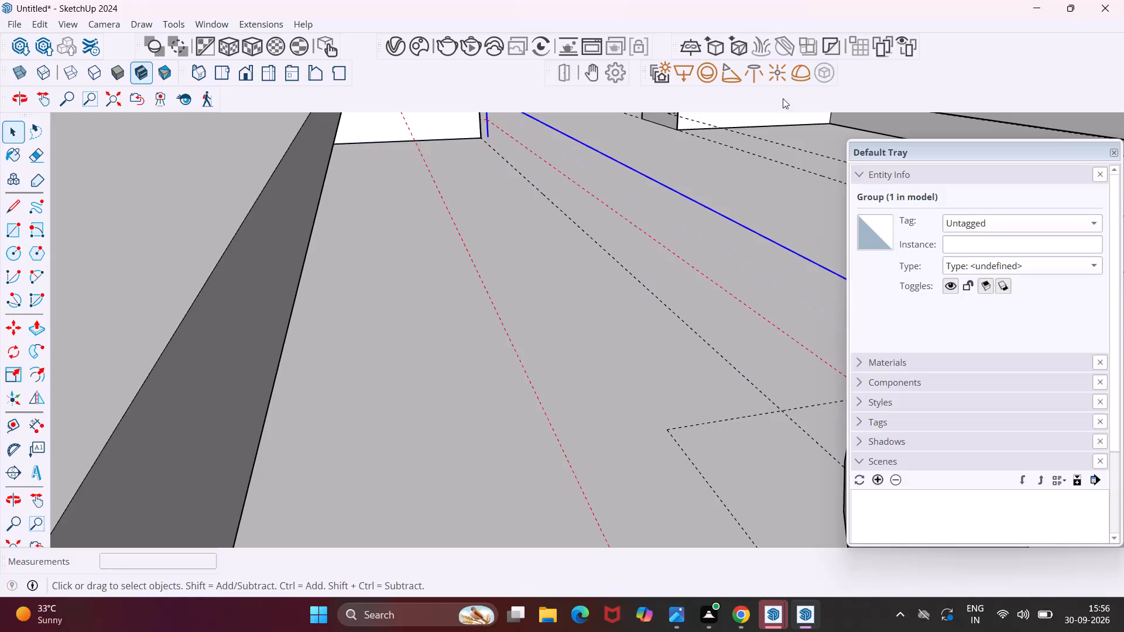
Group the four recessed faces beneath the overhang around the ceiling's large rectangular recess and convert the group into a V-Ray mesh light.
scroll(479, 210, down, 17)
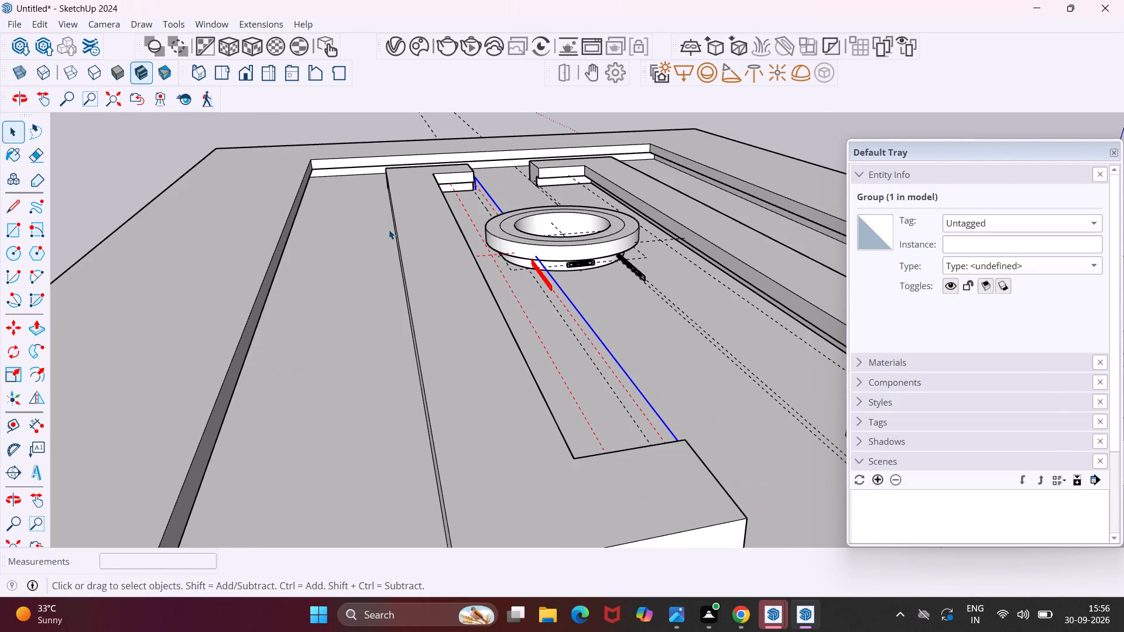
middle_drag(361, 242, 121, 224)
click(187, 187)
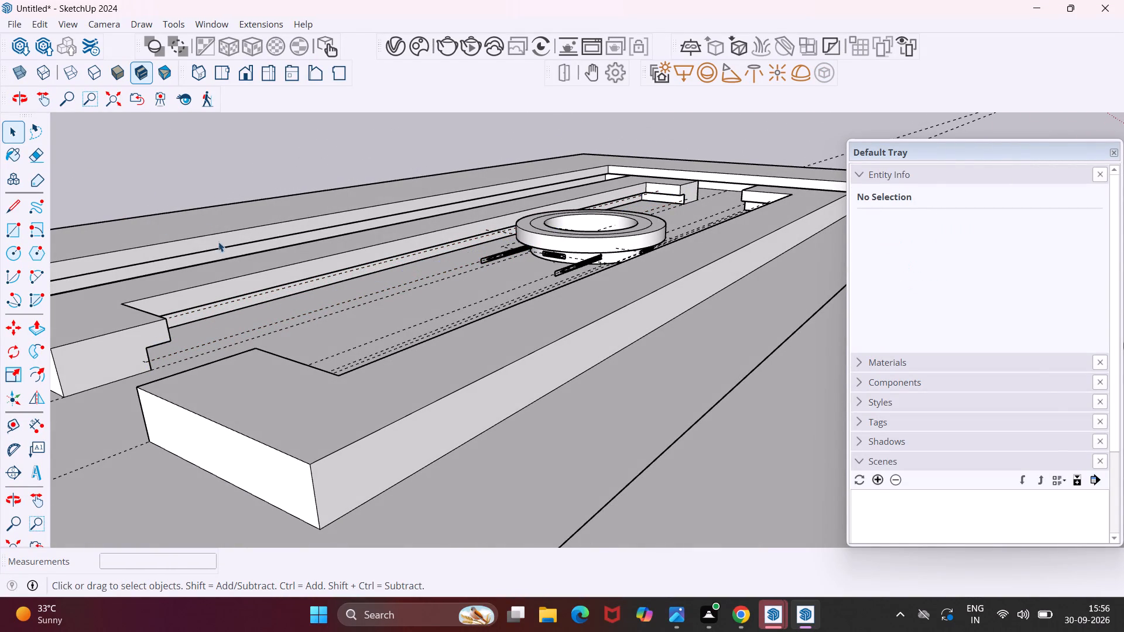
scroll(224, 253, up, 9)
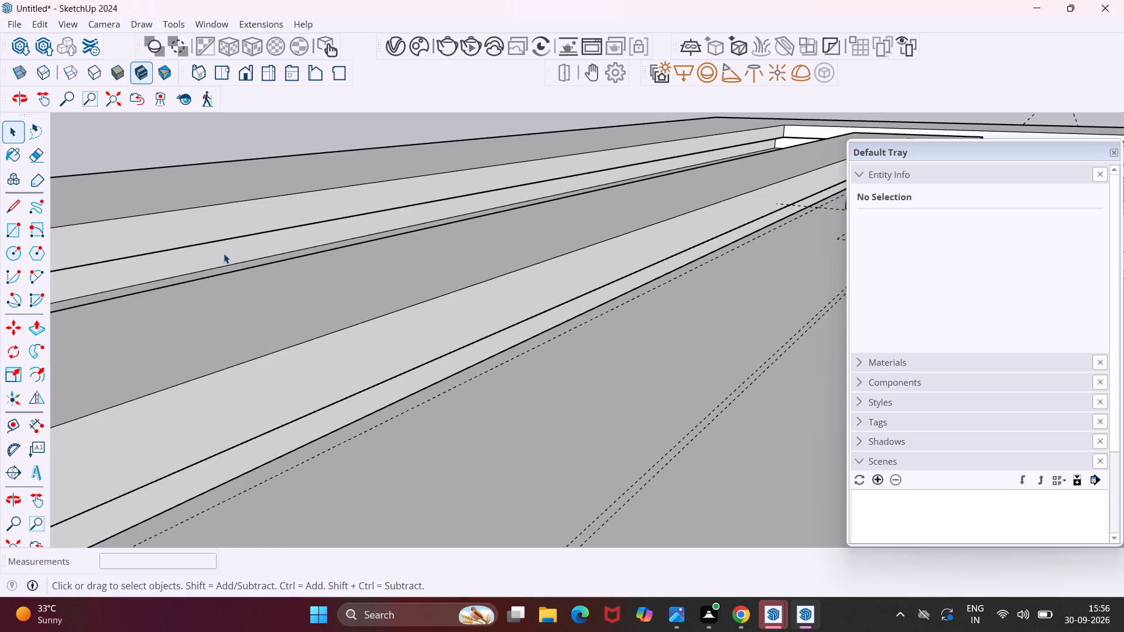
ctrl+click(224, 253)
ctrl+scroll(224, 253, down, 6)
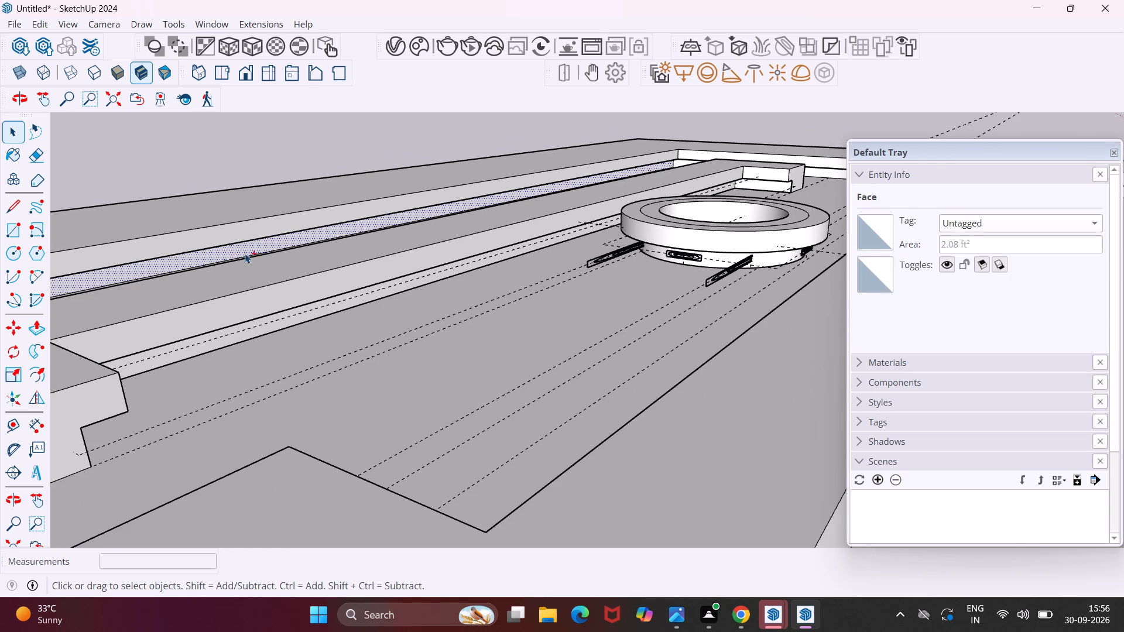
ctrl+middle_drag(254, 253, 509, 297)
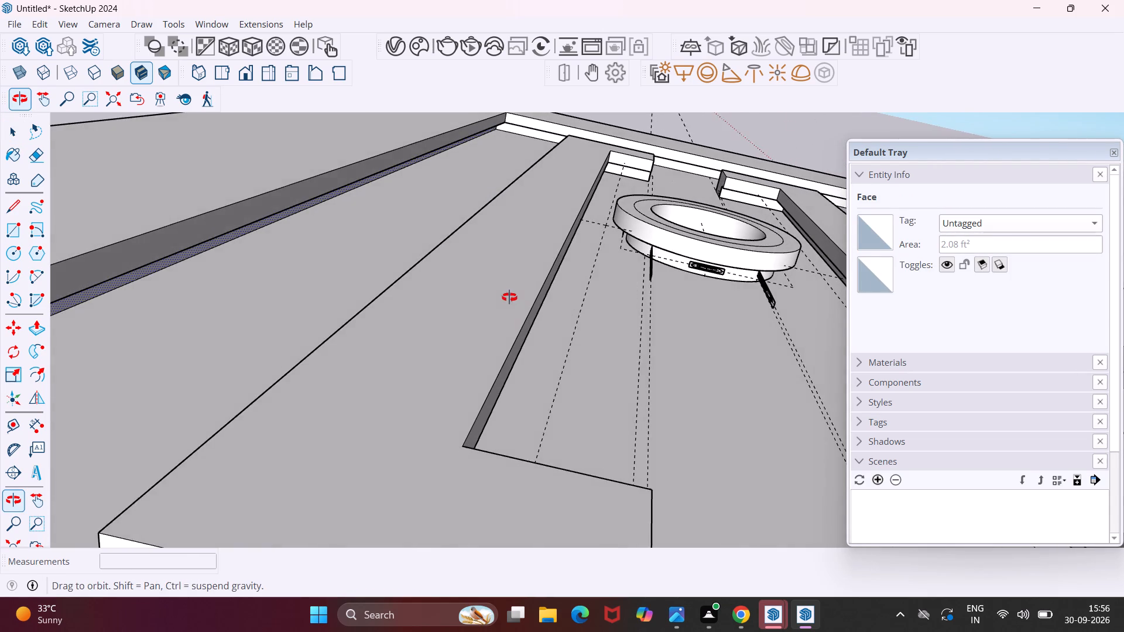
ctrl+middle_drag(509, 297, 485, 304)
ctrl+scroll(526, 131, up, 9)
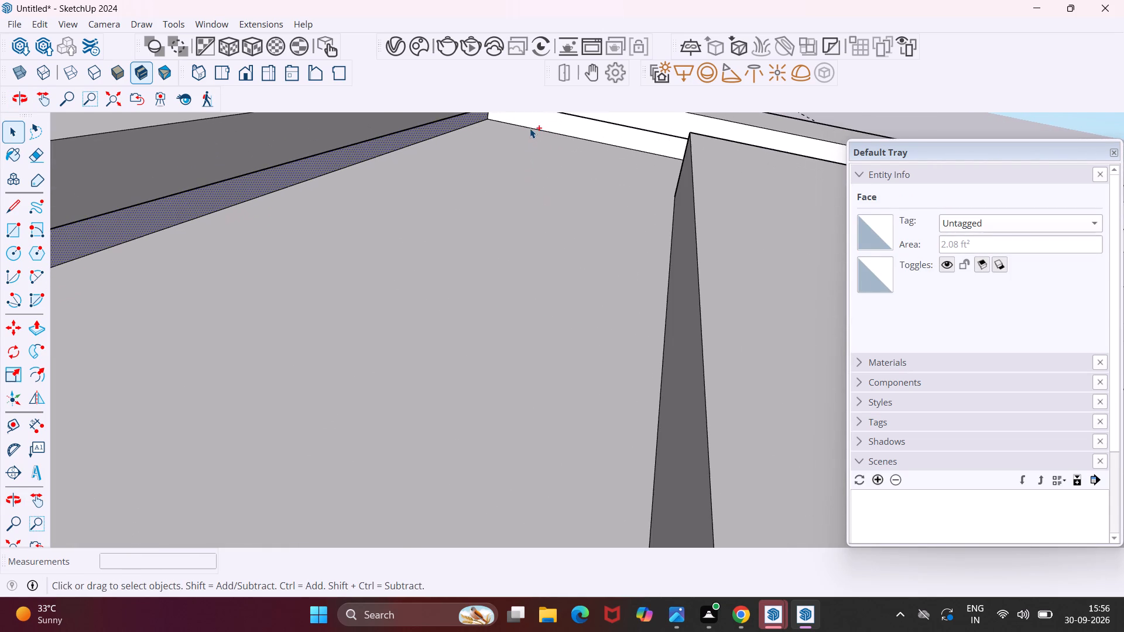
ctrl+click(550, 127)
ctrl+scroll(548, 127, down, 7)
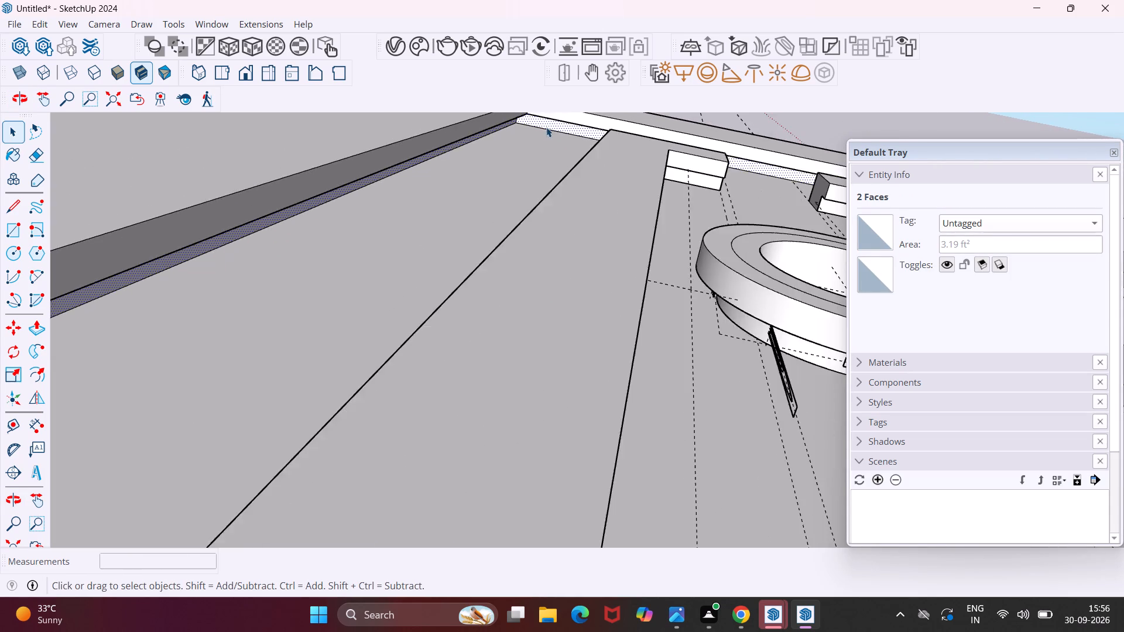
scroll(535, 129, down, 11)
middle_drag(618, 237, 753, 304)
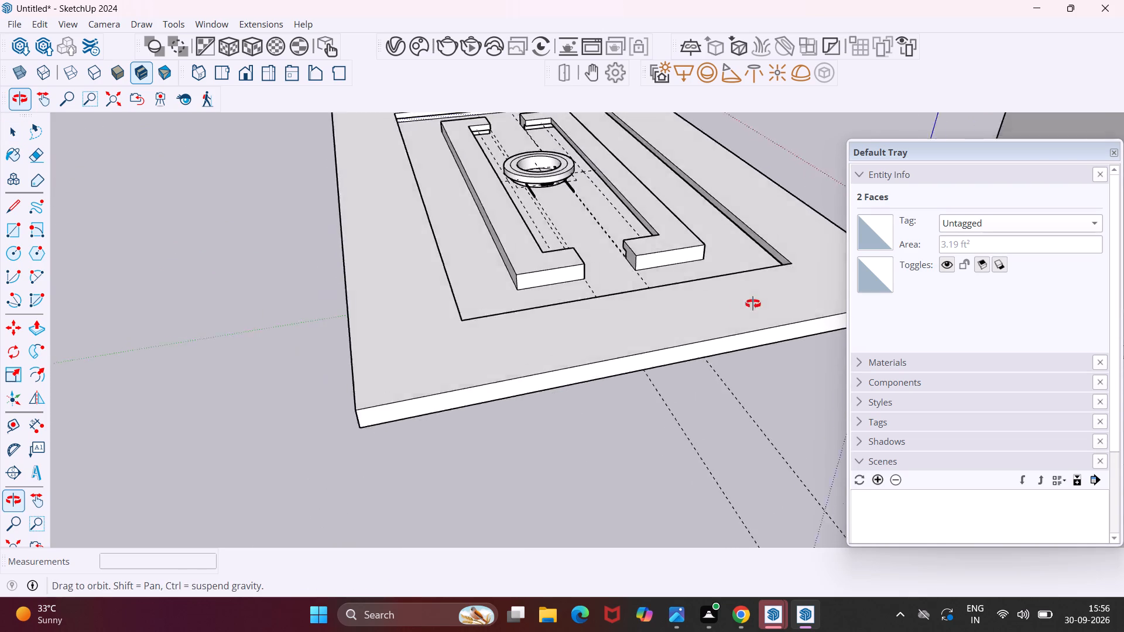
middle_drag(753, 304, 1071, 331)
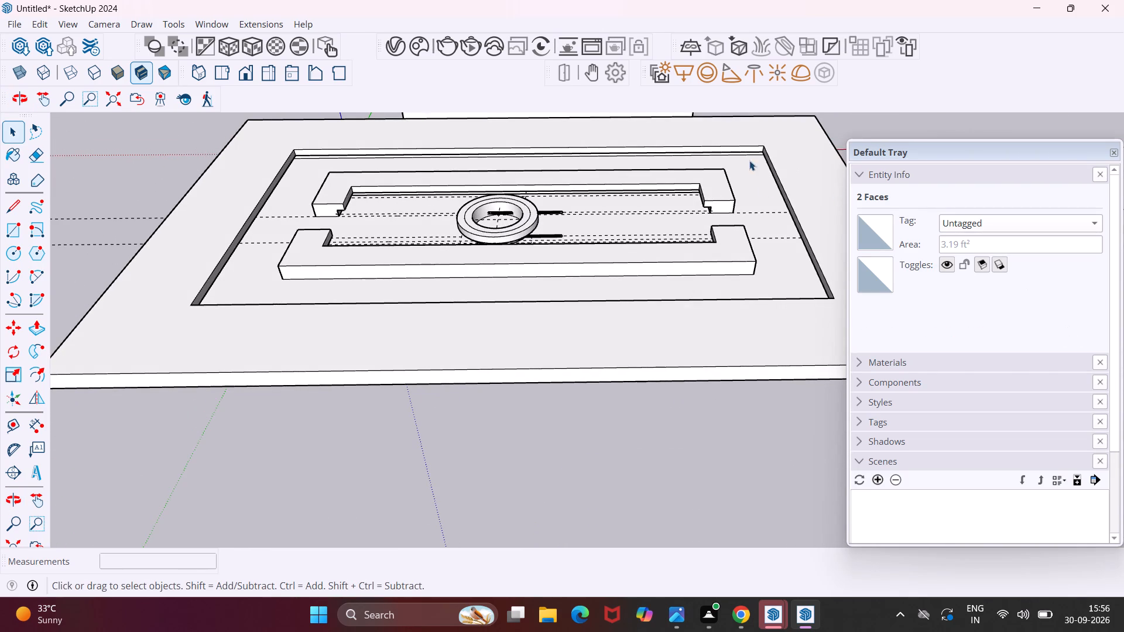
scroll(753, 160, up, 17)
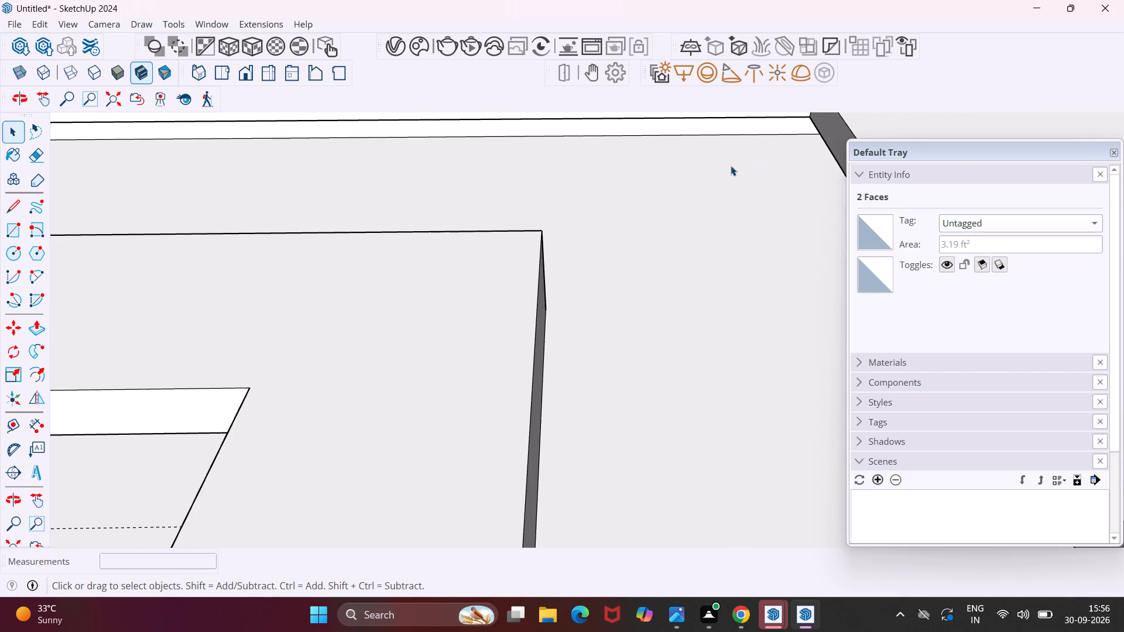
ctrl+click(717, 123)
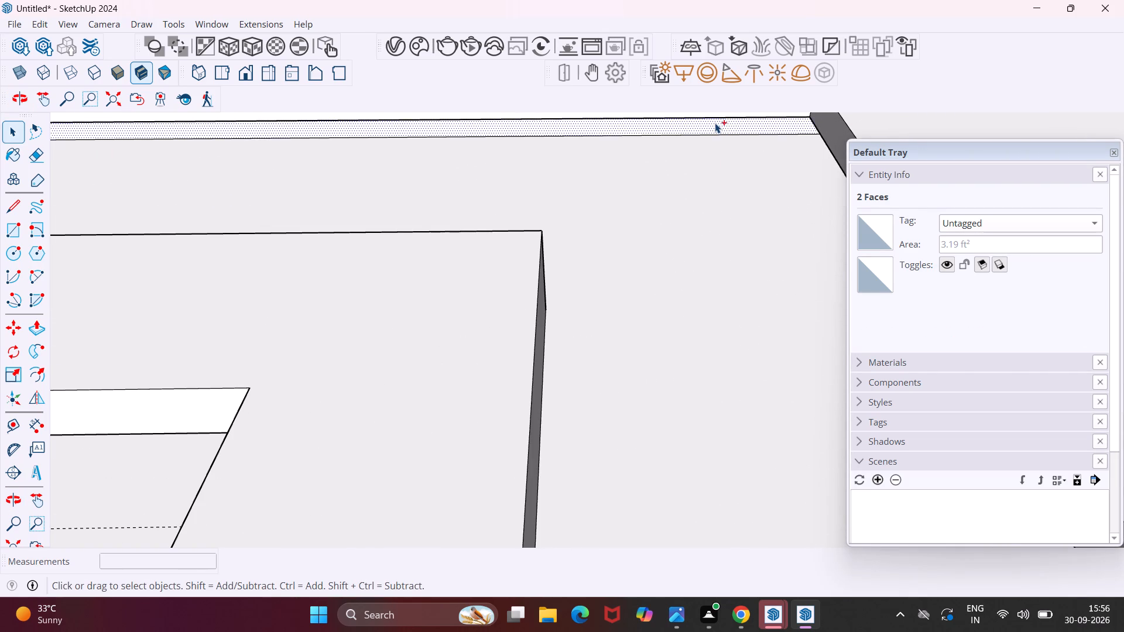
ctrl+scroll(715, 123, down, 6)
middle_drag(676, 187, 937, 129)
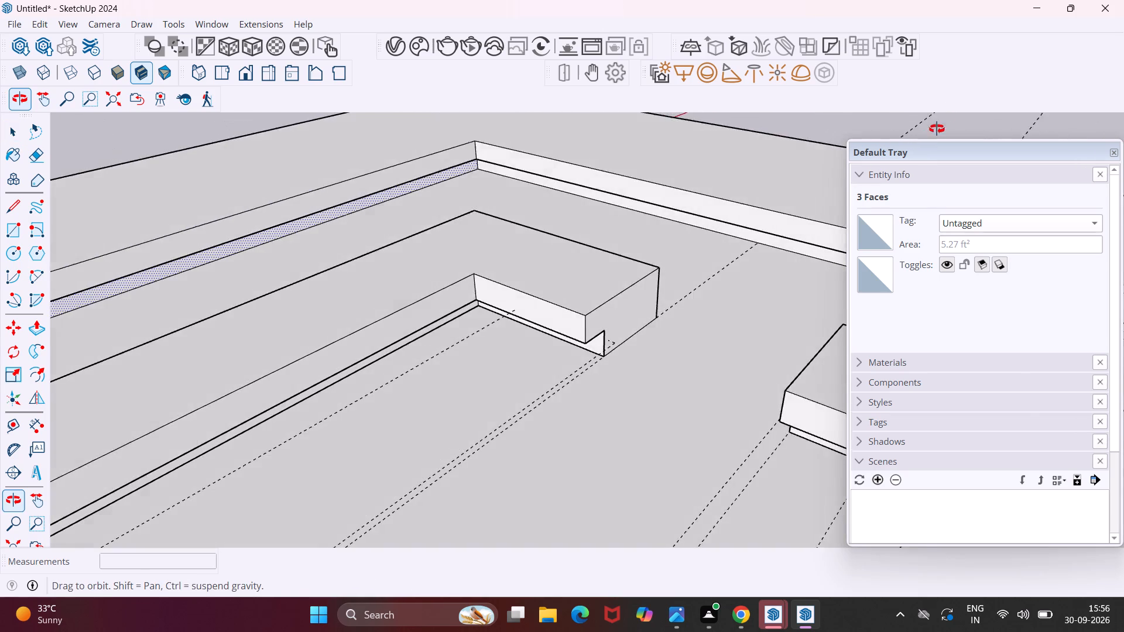
middle_drag(937, 129, 950, 109)
scroll(705, 247, up, 9)
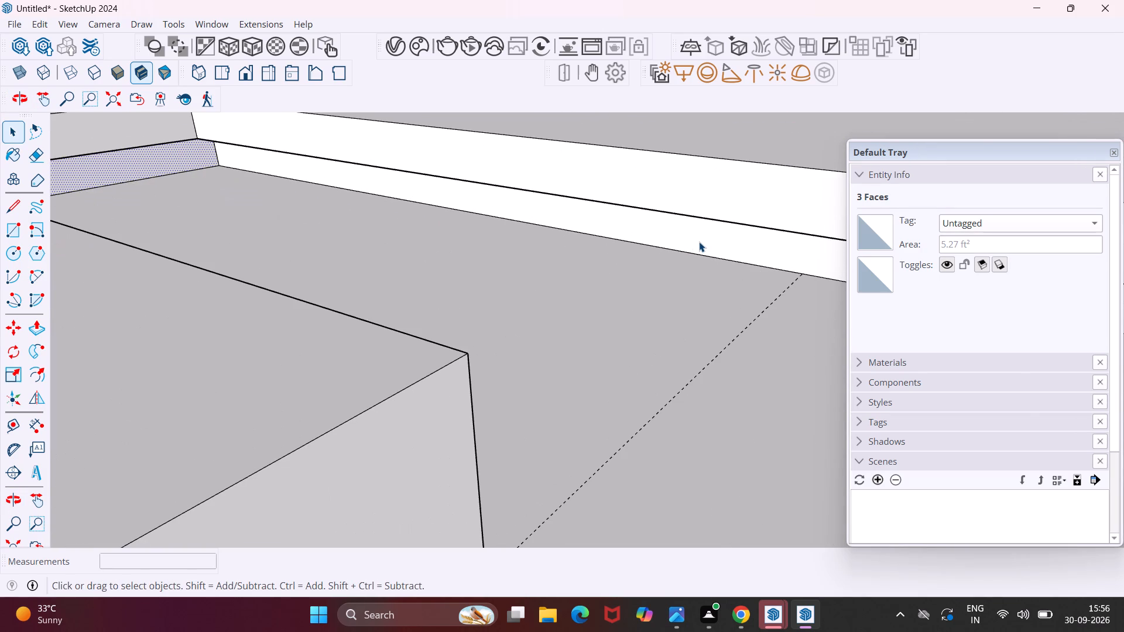
ctrl+click(699, 242)
right_click(699, 242)
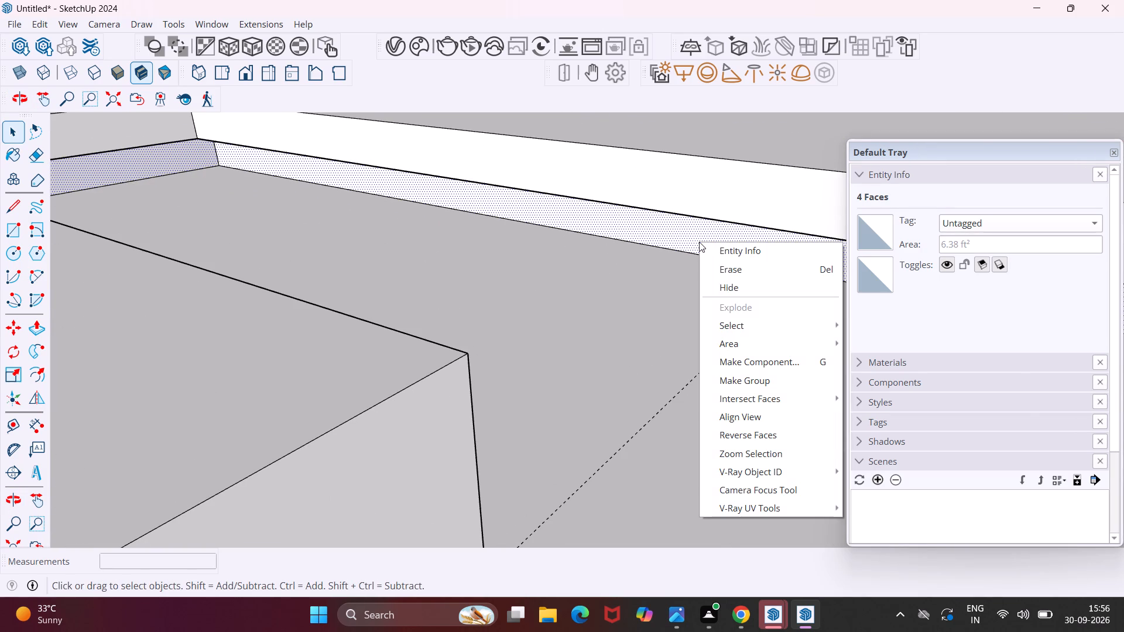
click(738, 373)
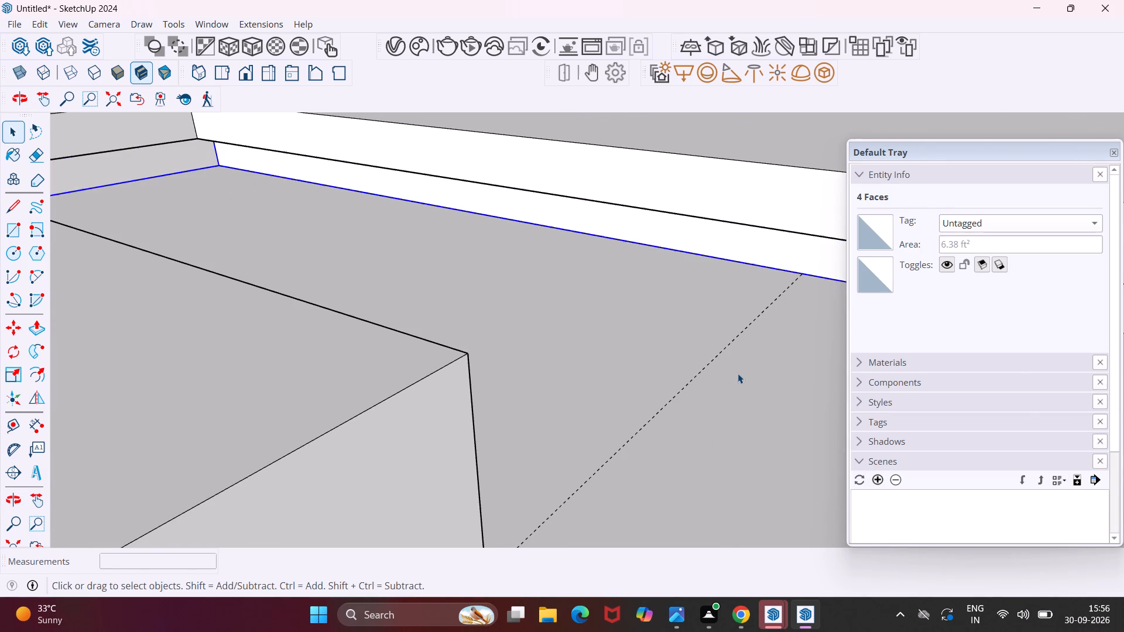
click(815, 78)
Delete all guide lines from the model.
scroll(599, 256, down, 6)
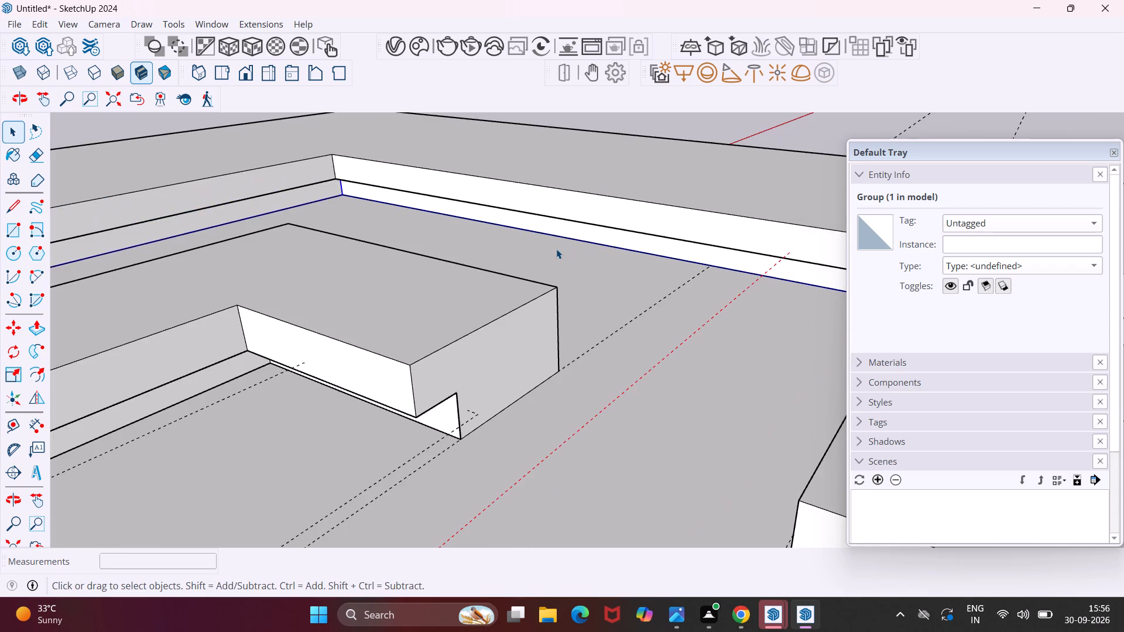
scroll(556, 249, down, 18)
scroll(549, 250, down, 7)
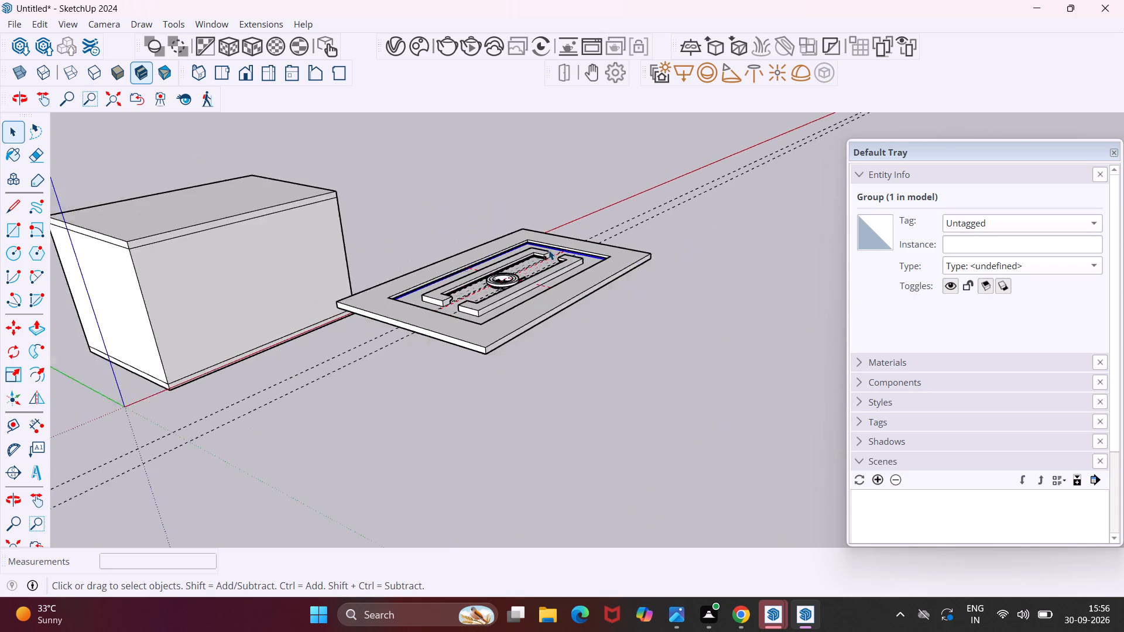
scroll(549, 250, down, 3)
middle_drag(465, 376, 582, 418)
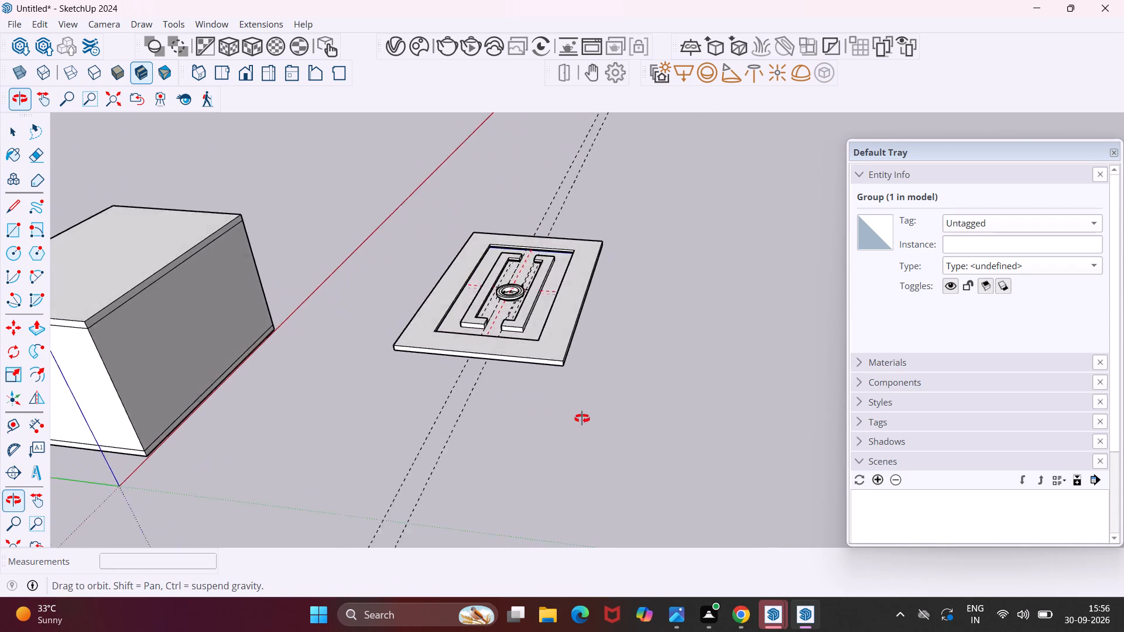
middle_drag(582, 418, 619, 442)
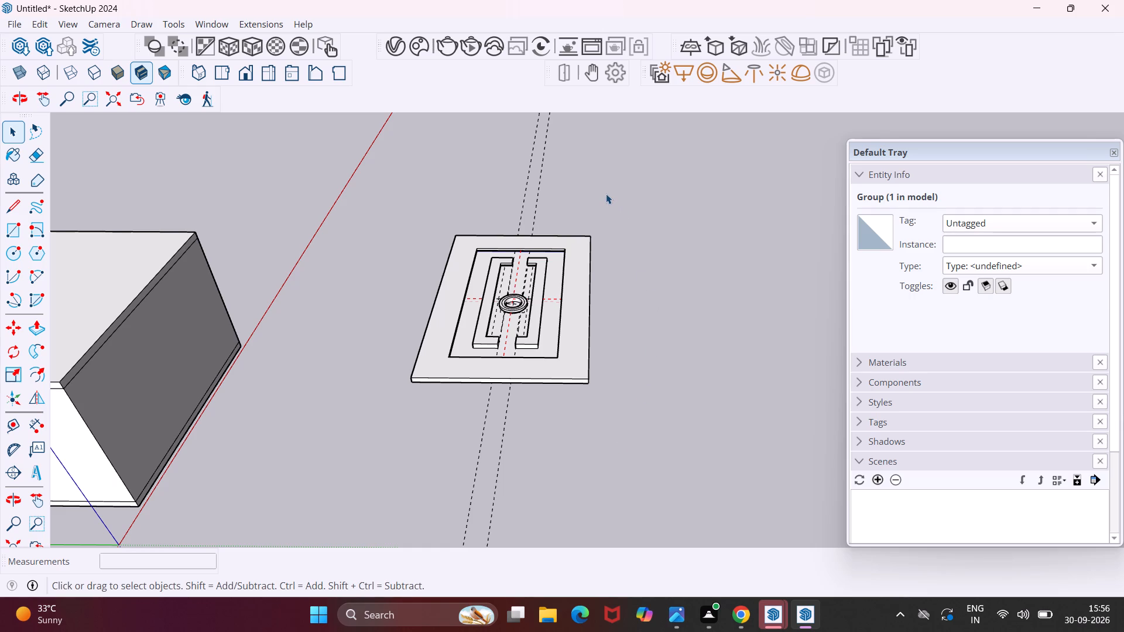
click(45, 23)
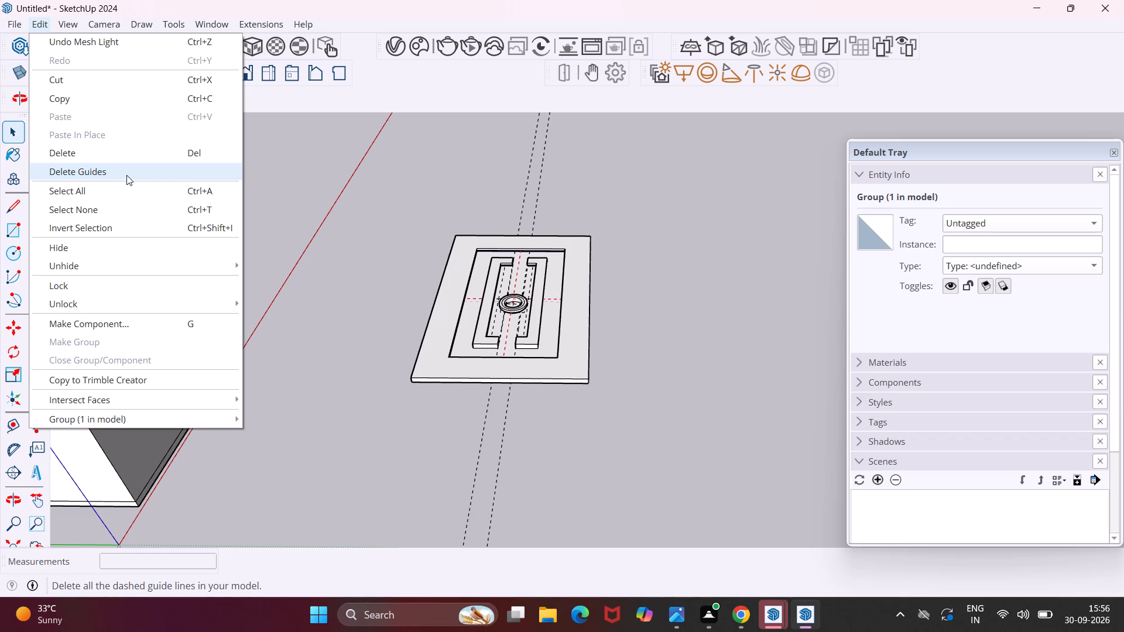
click(126, 175)
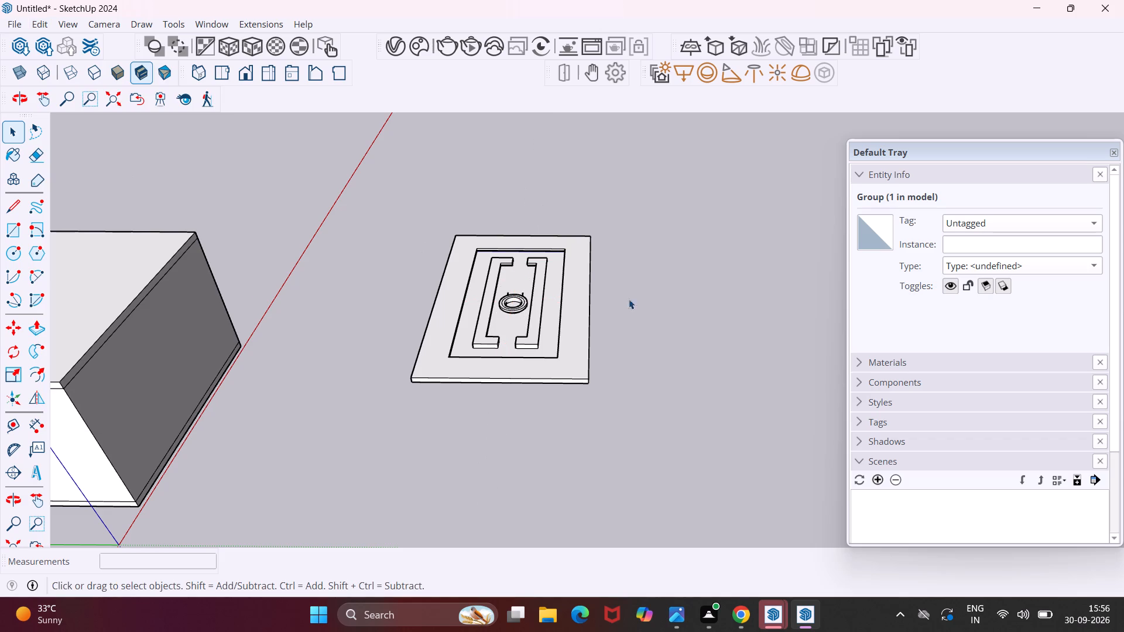
middle_drag(530, 449, 539, 492)
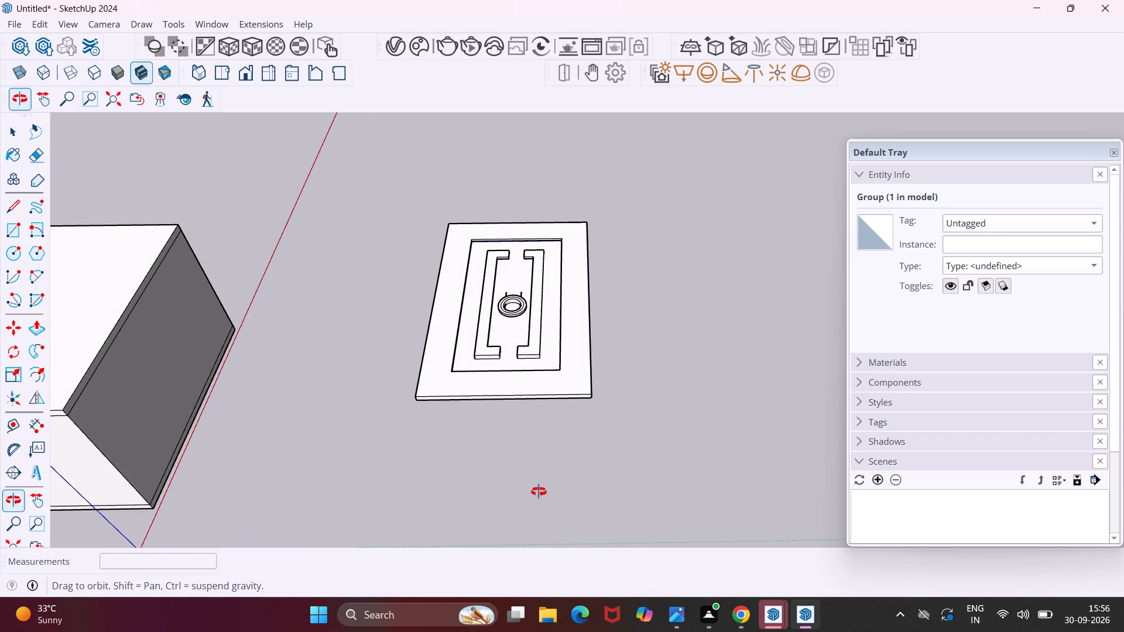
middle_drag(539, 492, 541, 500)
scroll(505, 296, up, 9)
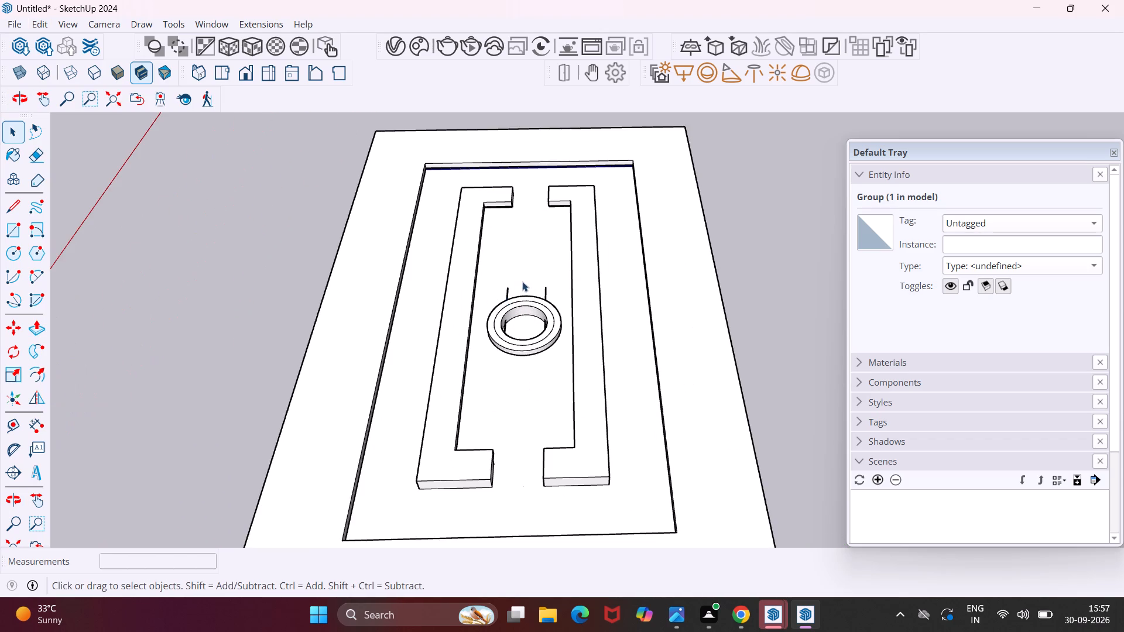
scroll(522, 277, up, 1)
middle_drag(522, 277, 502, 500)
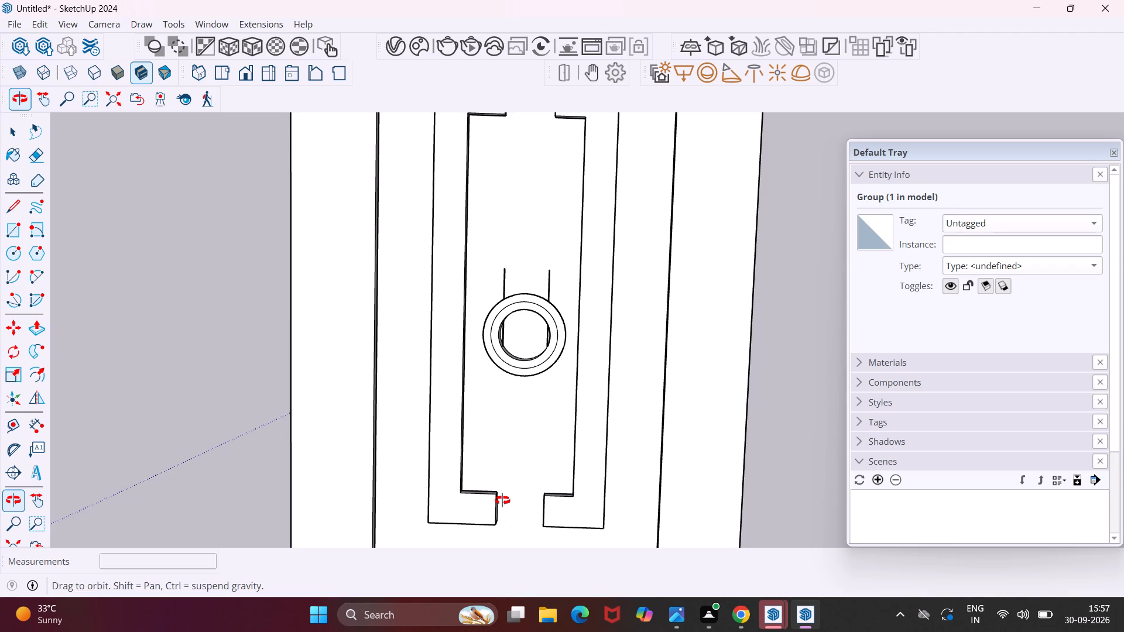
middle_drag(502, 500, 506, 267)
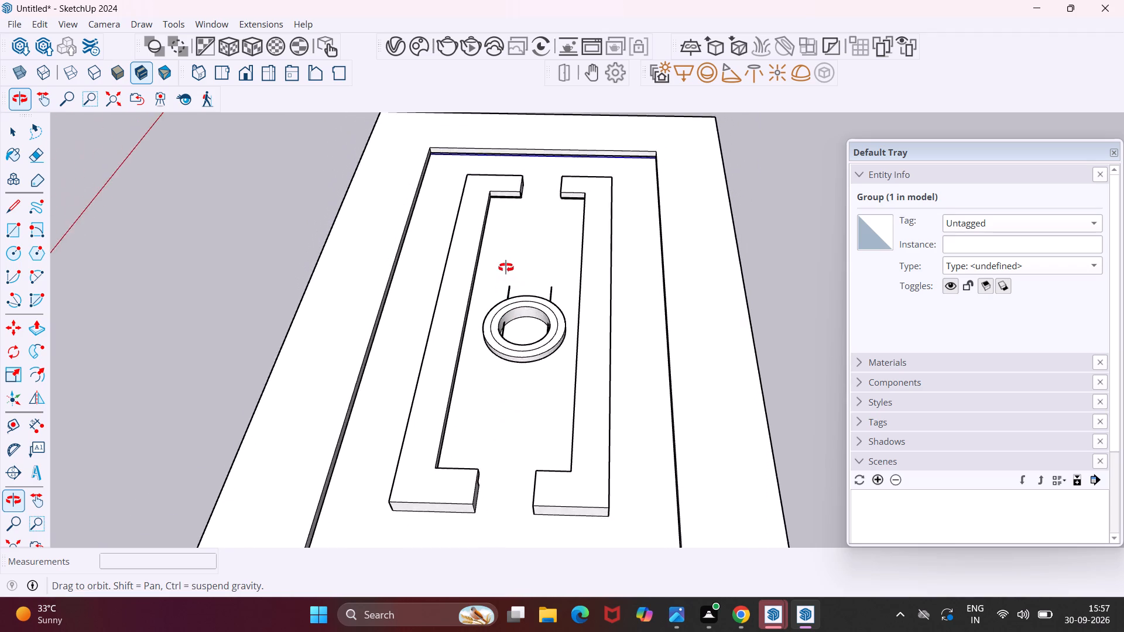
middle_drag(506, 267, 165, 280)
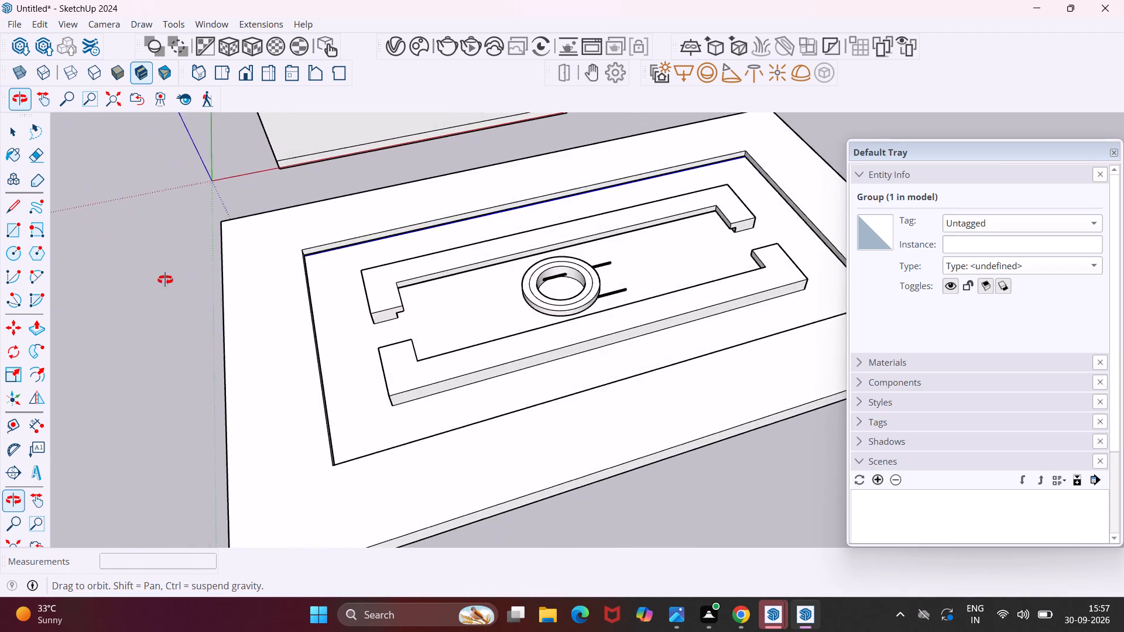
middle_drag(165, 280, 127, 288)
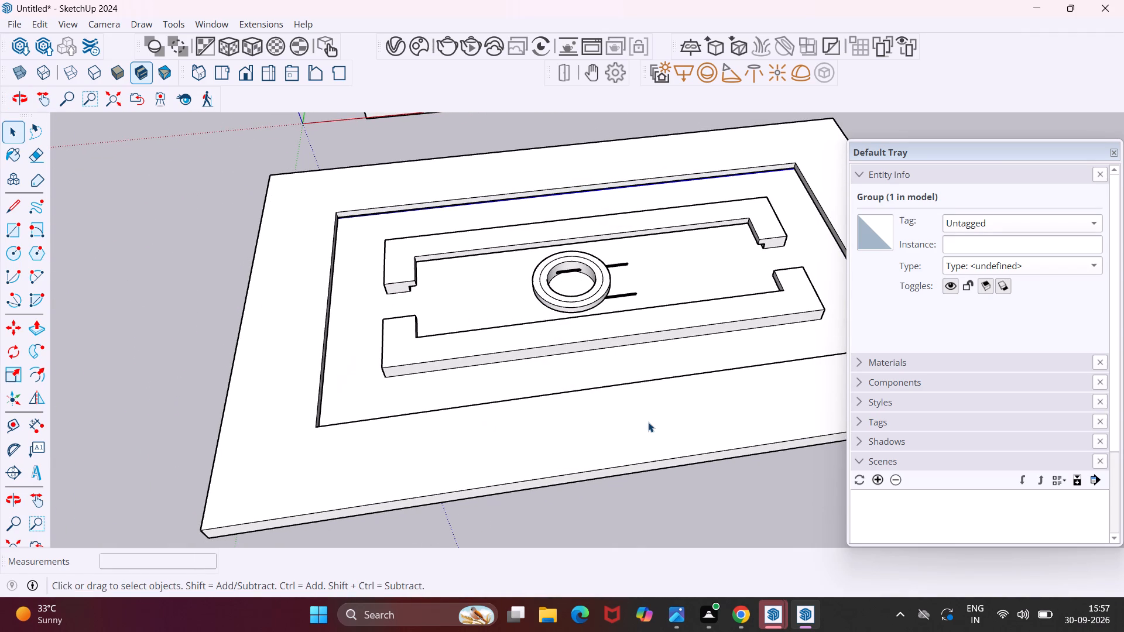
Open the Chaos Cosmos asset browser and close the V-Ray Asset Editor.
click(421, 47)
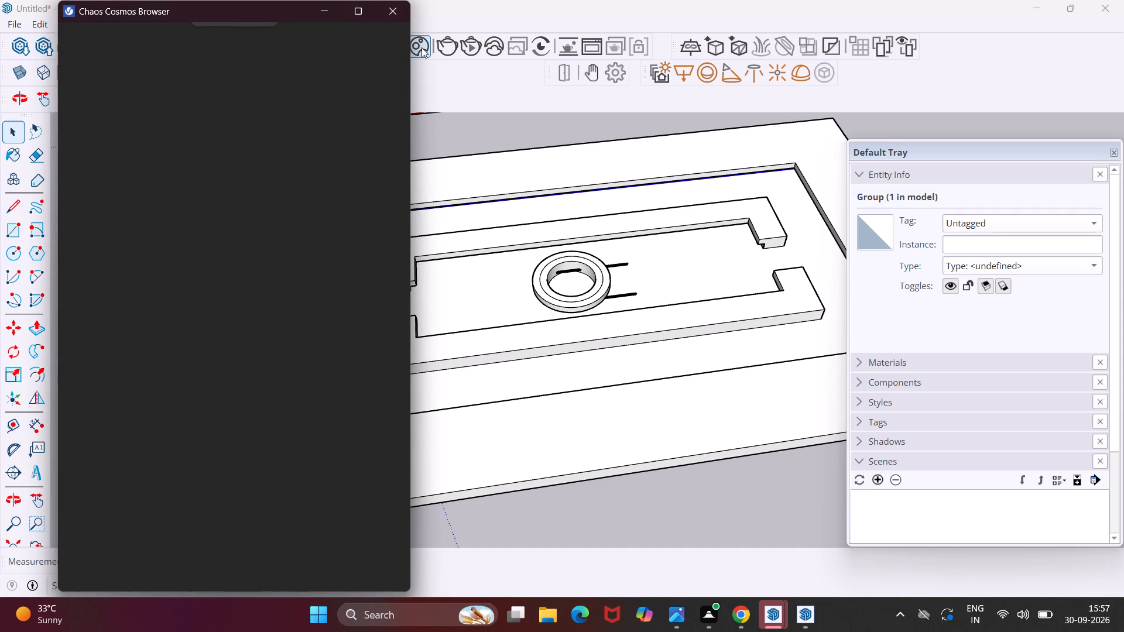
double_click(421, 47)
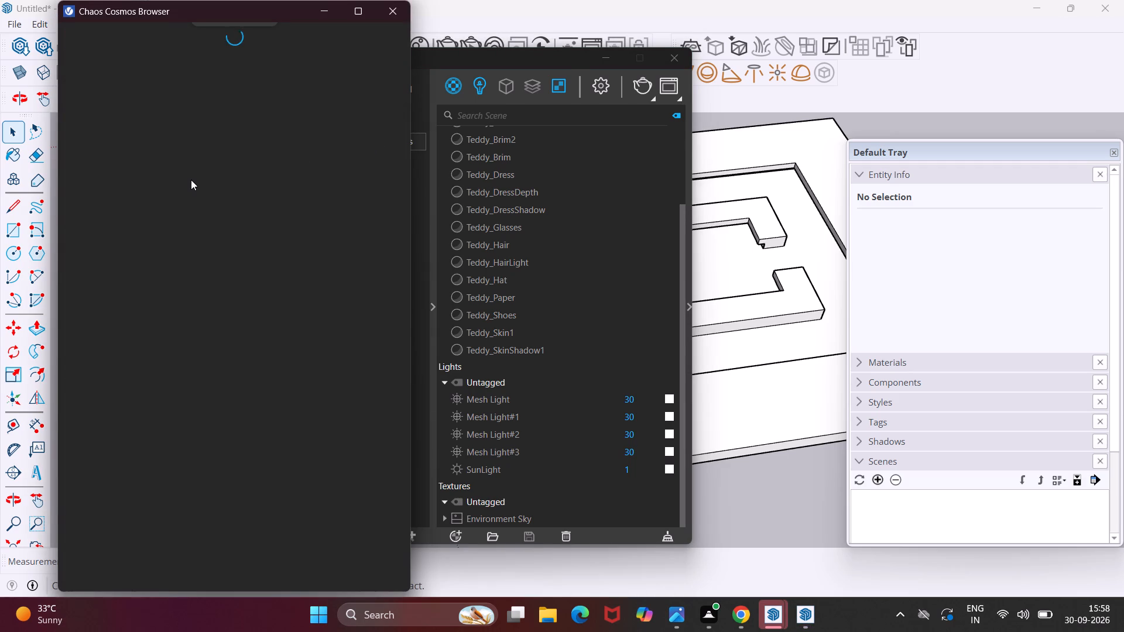
click(686, 308)
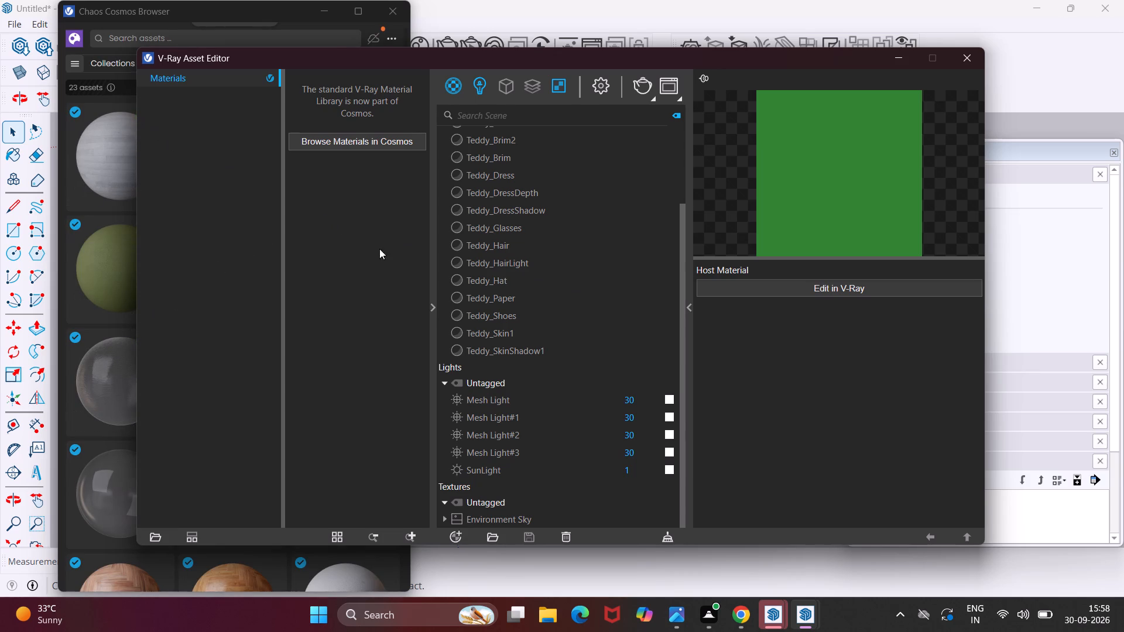
click(433, 307)
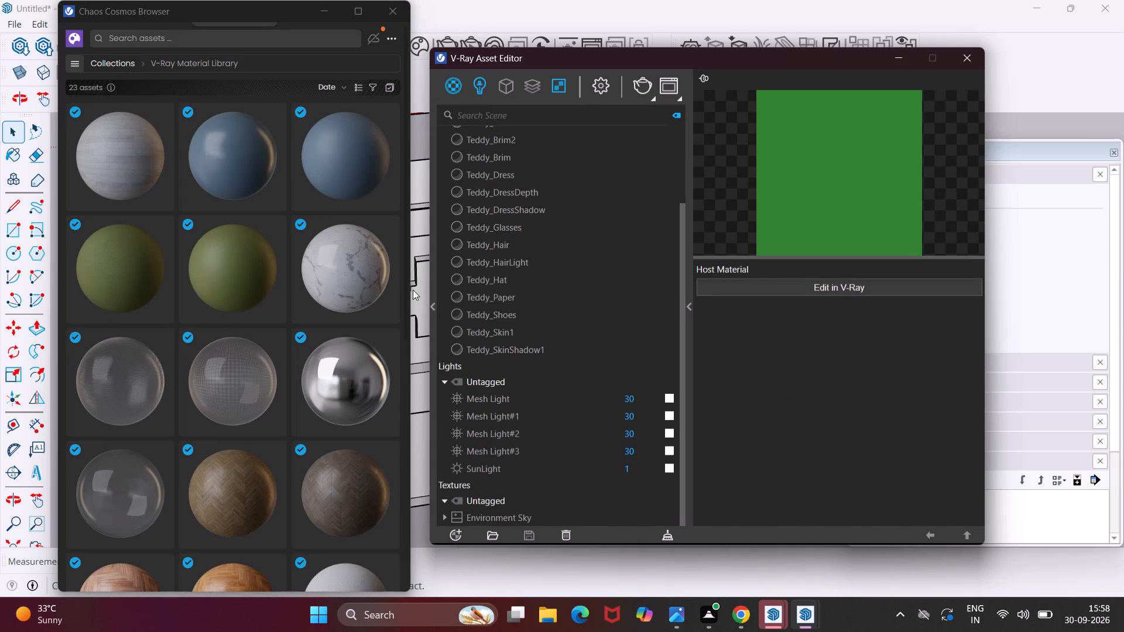
click(277, 66)
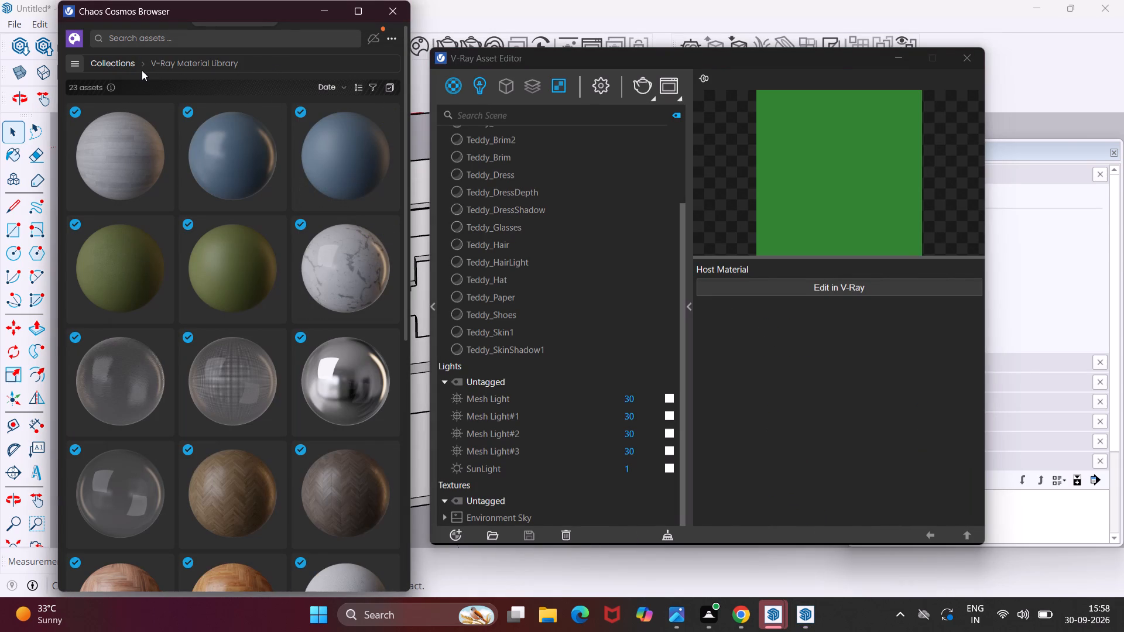
click(973, 63)
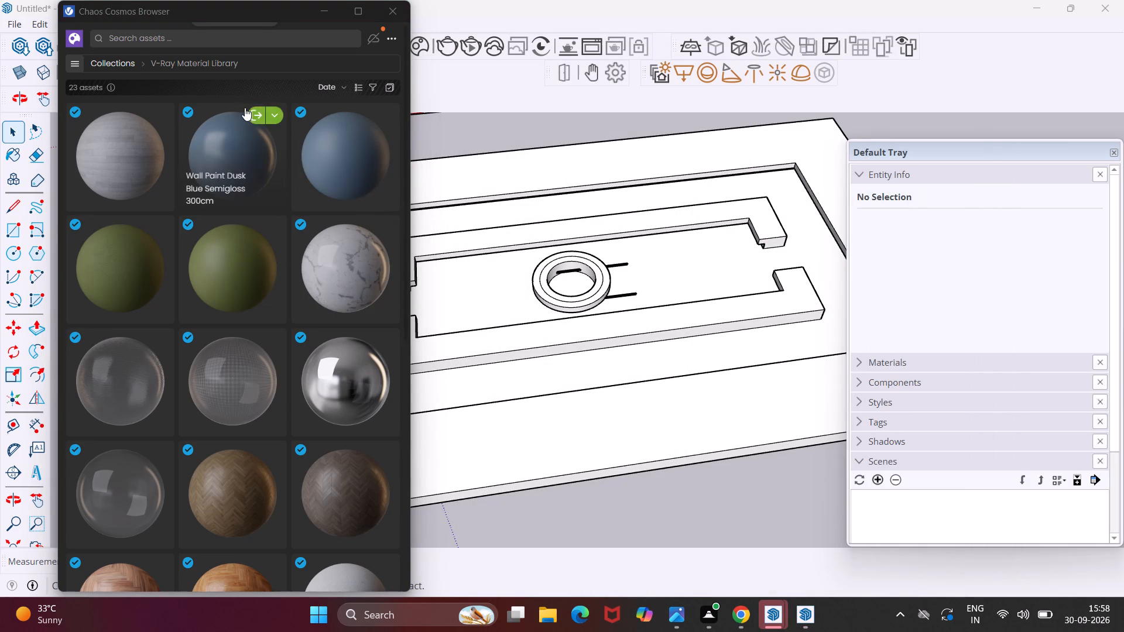
Browse the Cosmos 3D models to the Ceiling lights category under Lighting.
click(207, 45)
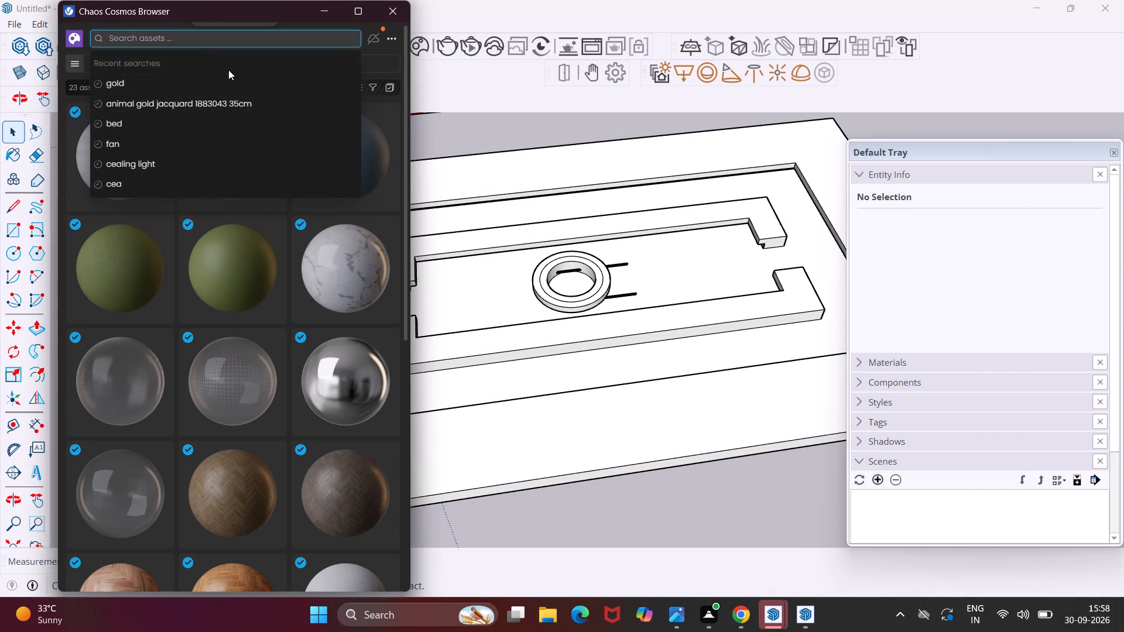
scroll(249, 269, down, 7)
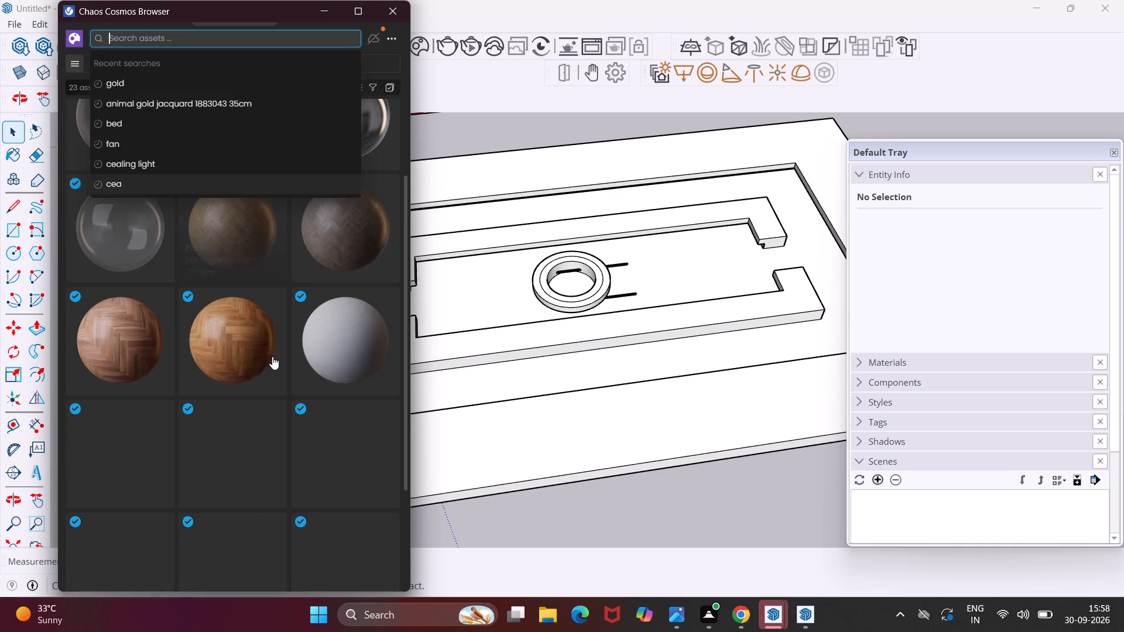
click(332, 499)
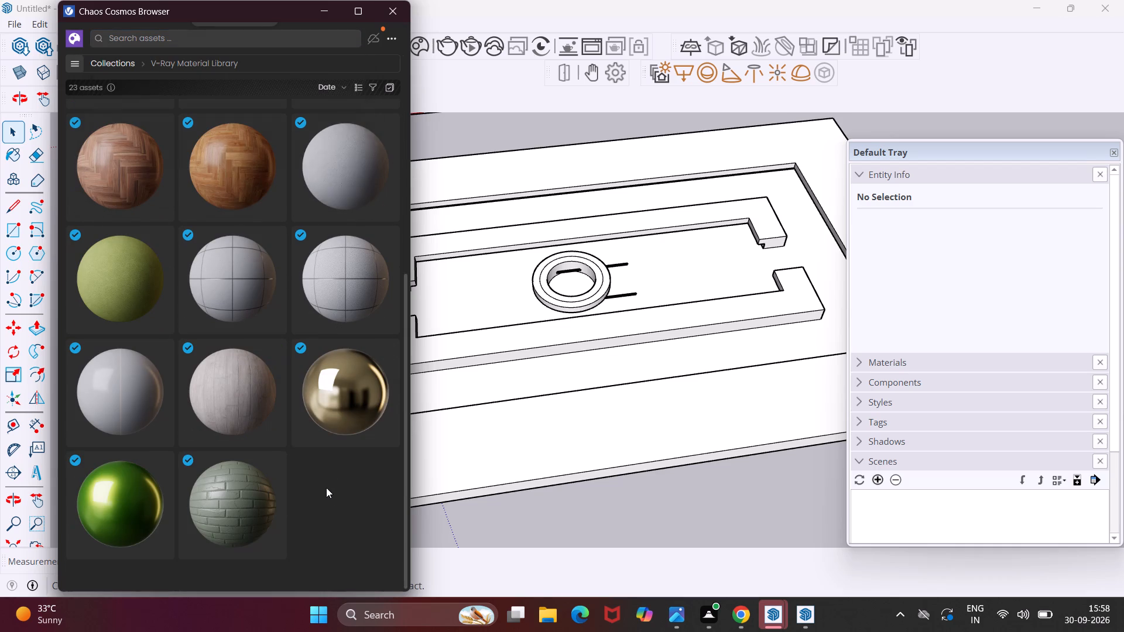
click(315, 63)
click(72, 65)
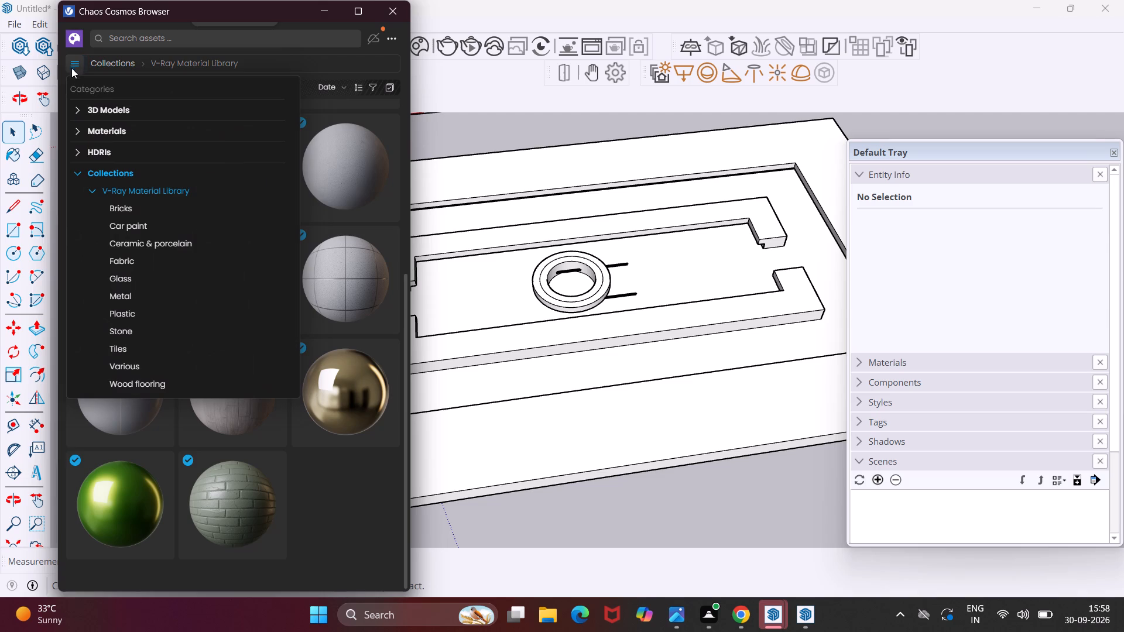
click(102, 114)
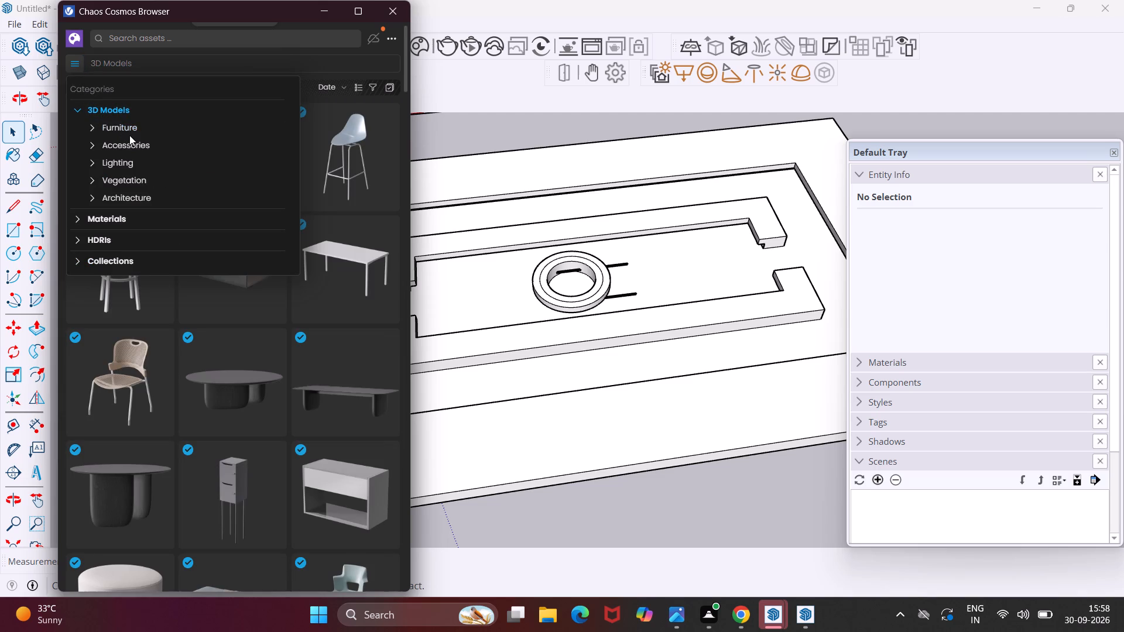
click(133, 159)
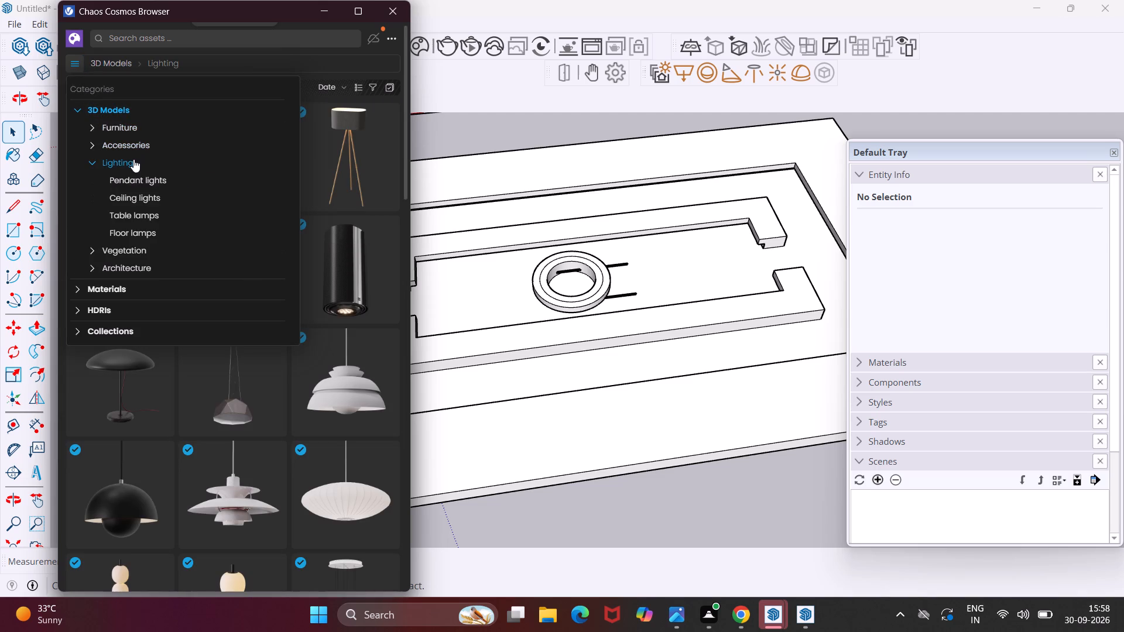
click(150, 194)
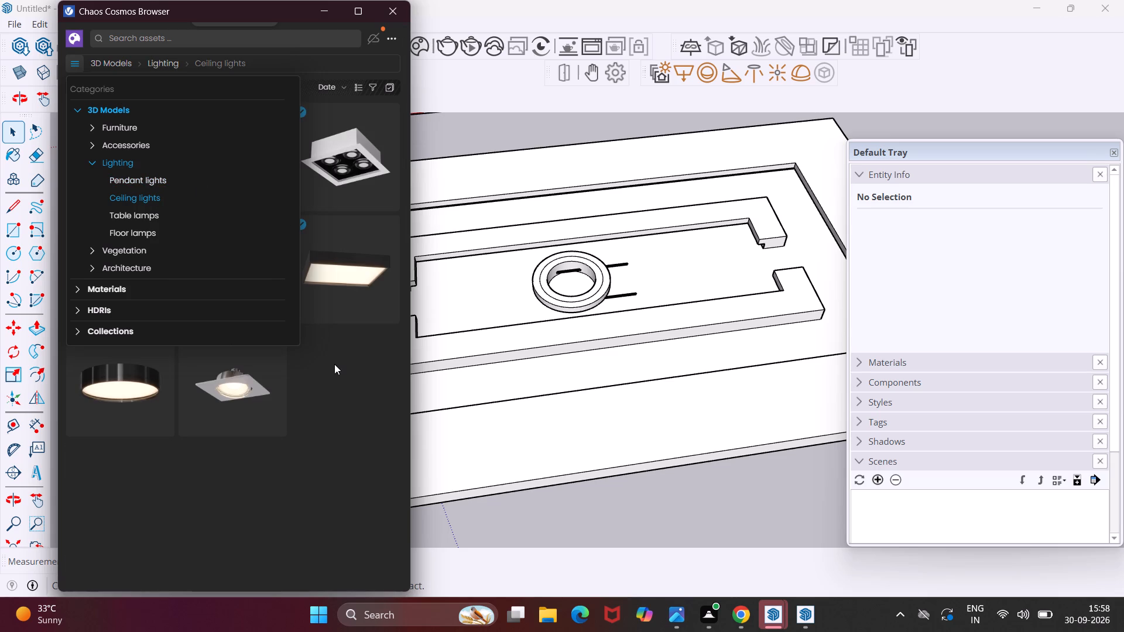
click(334, 364)
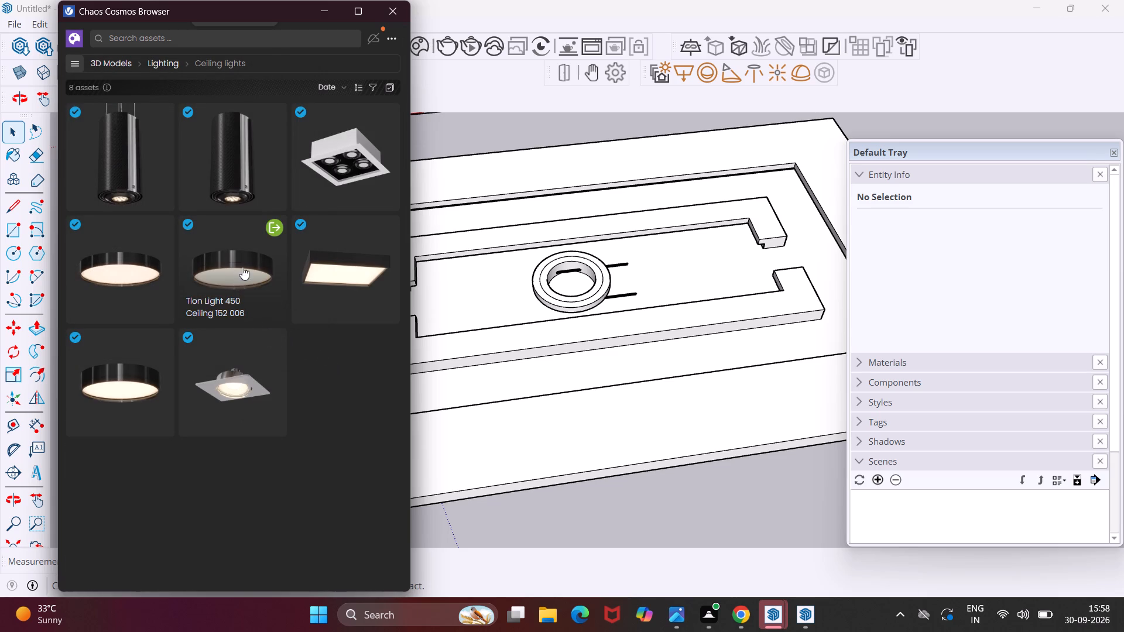
Import the Tlon Light 450 Ceiling 152 006 asset and place it on open ground beside the false ceiling.
click(270, 226)
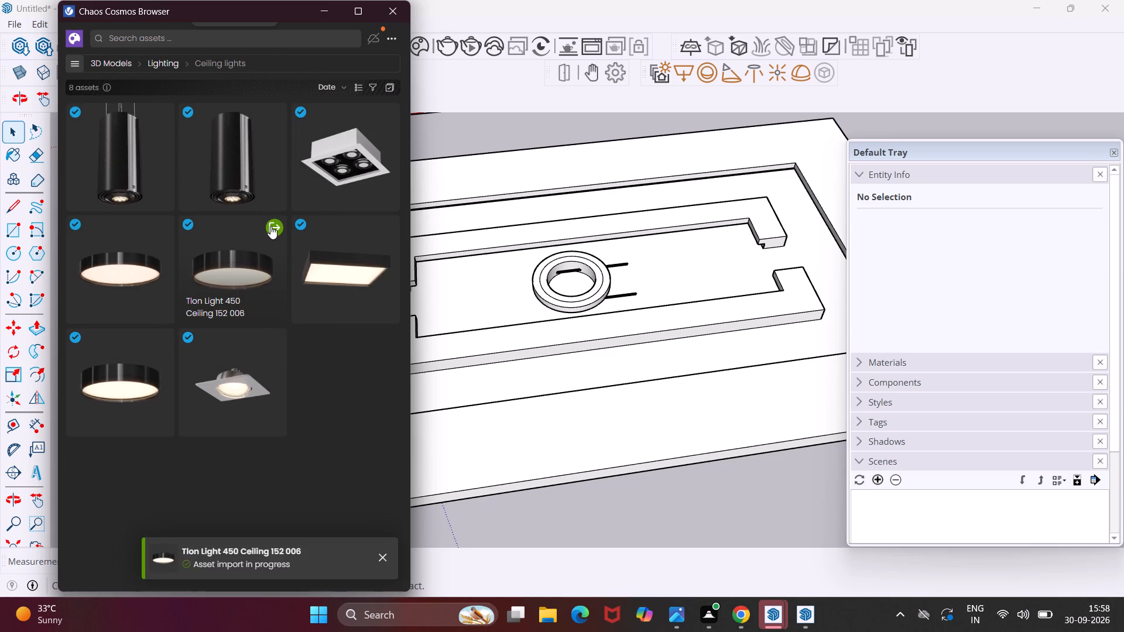
scroll(348, 233, down, 6)
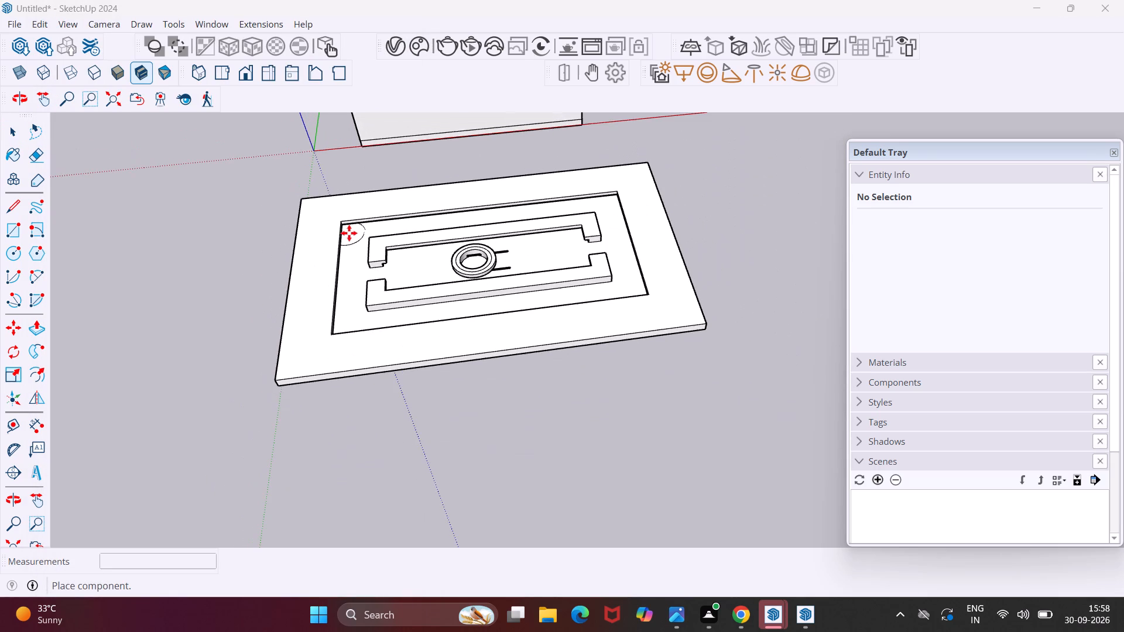
scroll(351, 235, down, 5)
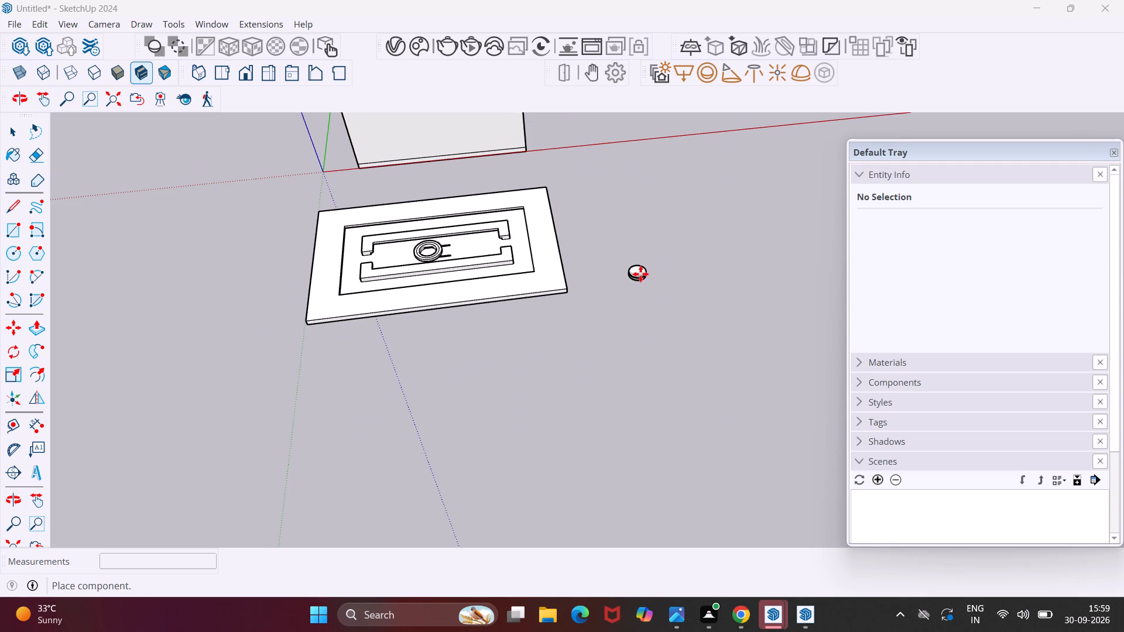
scroll(639, 274, up, 13)
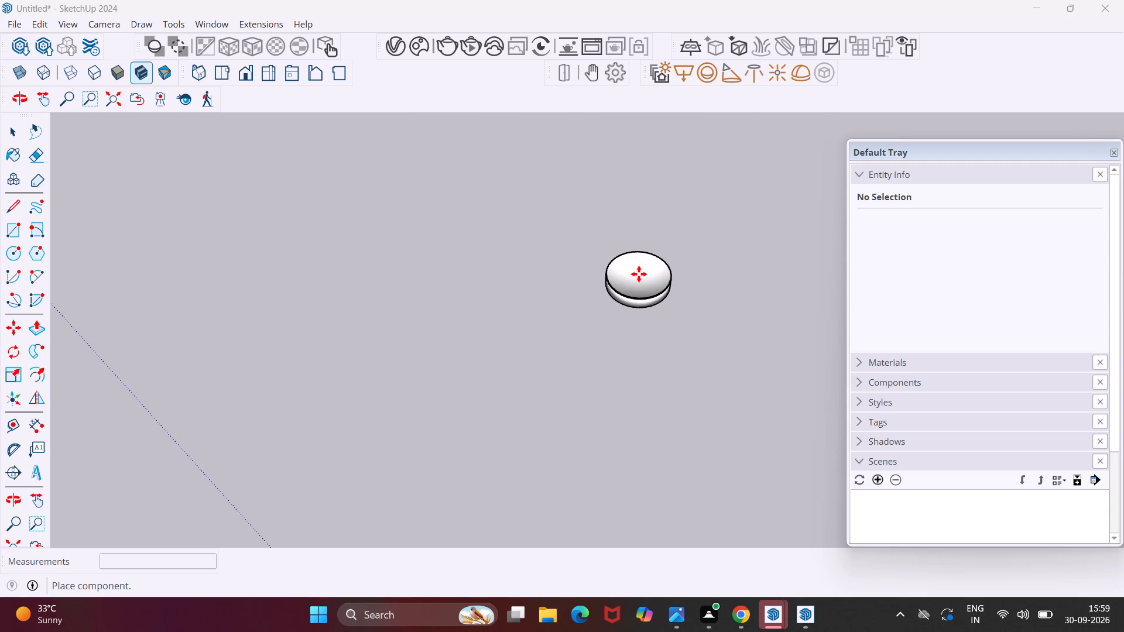
click(639, 273)
Place a second Tlon Light 450 between the first one and the false ceiling, and close the Cosmos browser.
scroll(636, 268, down, 5)
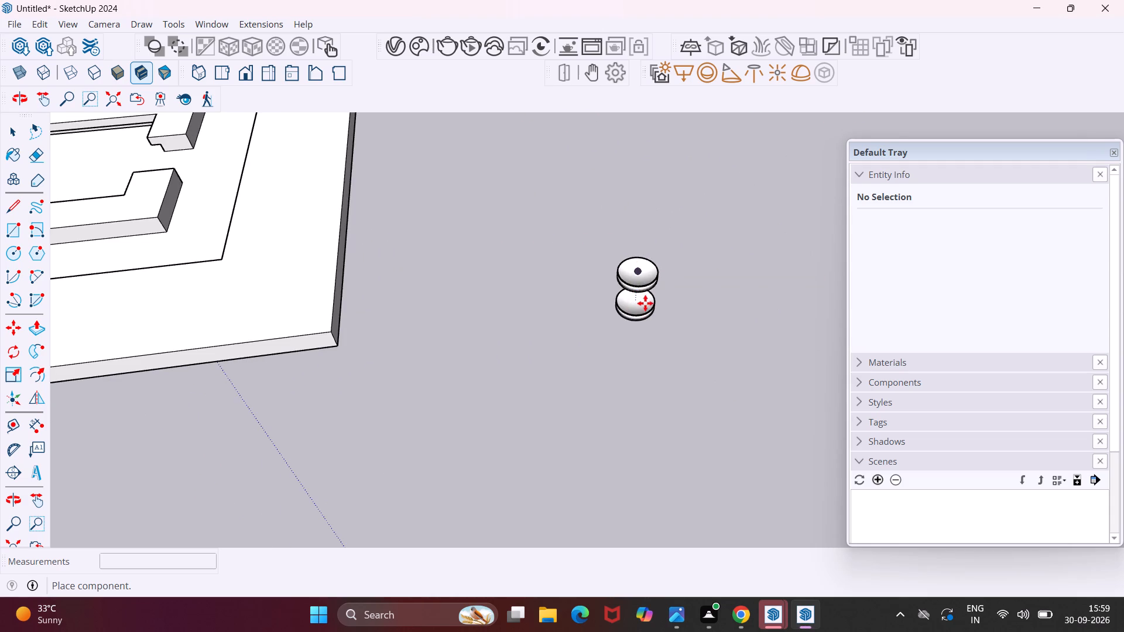
key(Escape)
key(space)
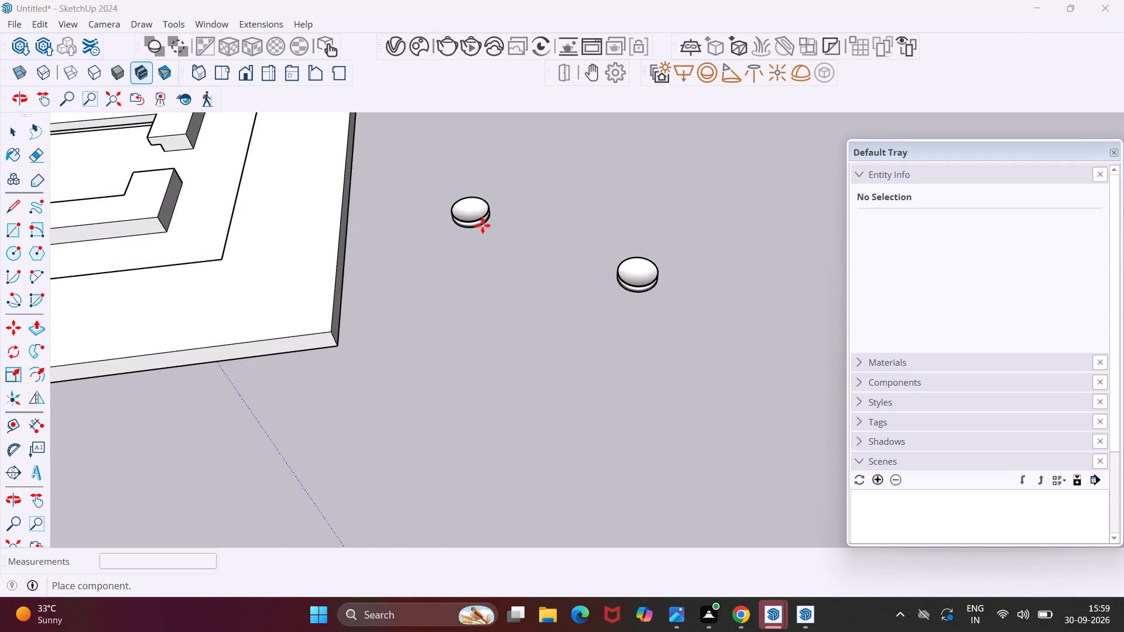
key(space)
key(Escape)
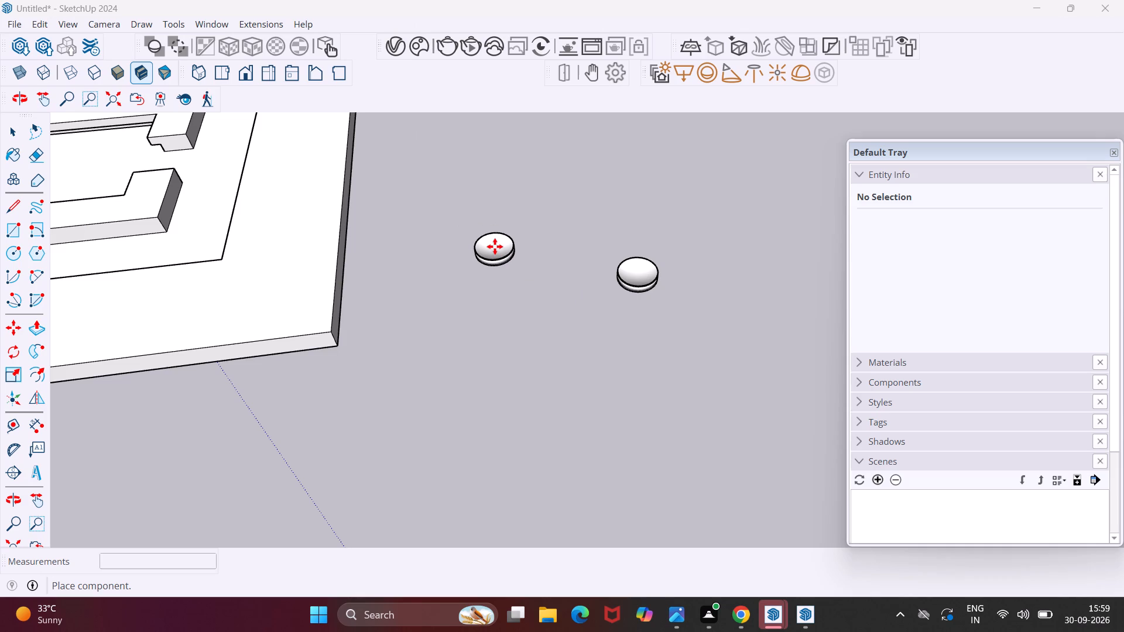
key(Escape)
key(space)
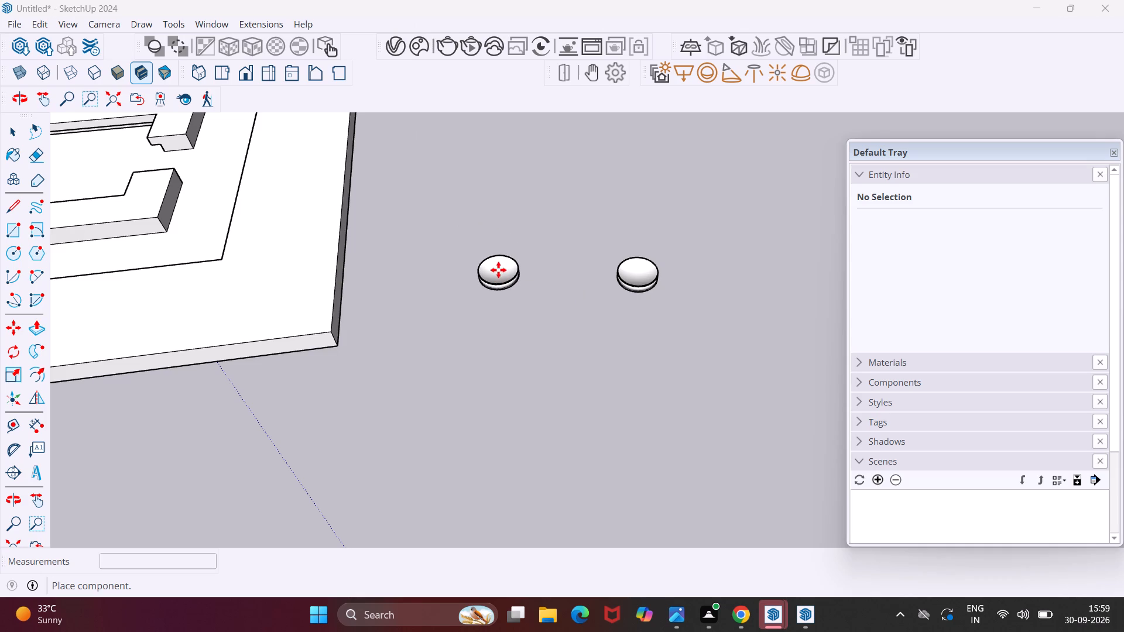
click(498, 270)
key(space)
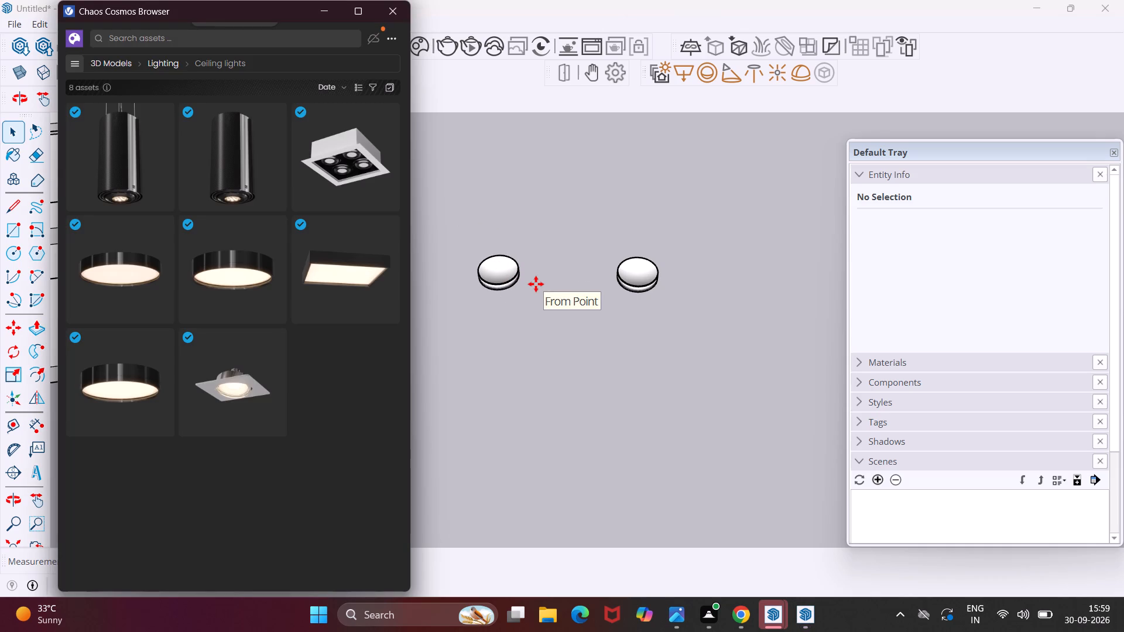
click(408, 13)
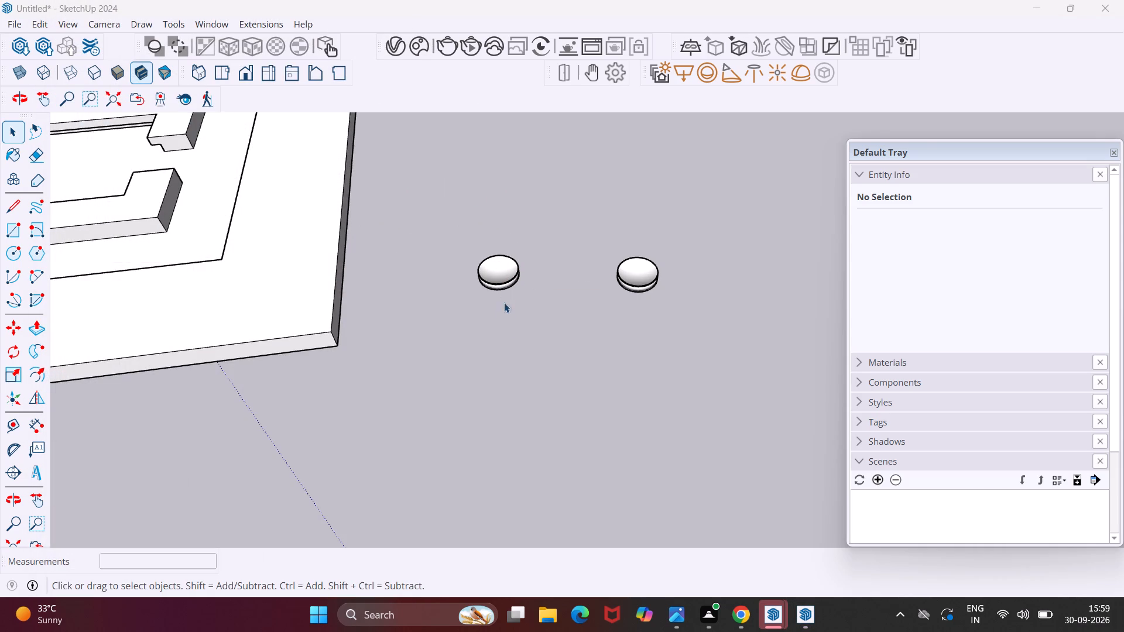
Rotate the Tlon Light 450 farther from the false ceiling by 180 degrees about its bottom edge to flip it upside down.
scroll(516, 333, down, 11)
middle_drag(274, 347, 290, 342)
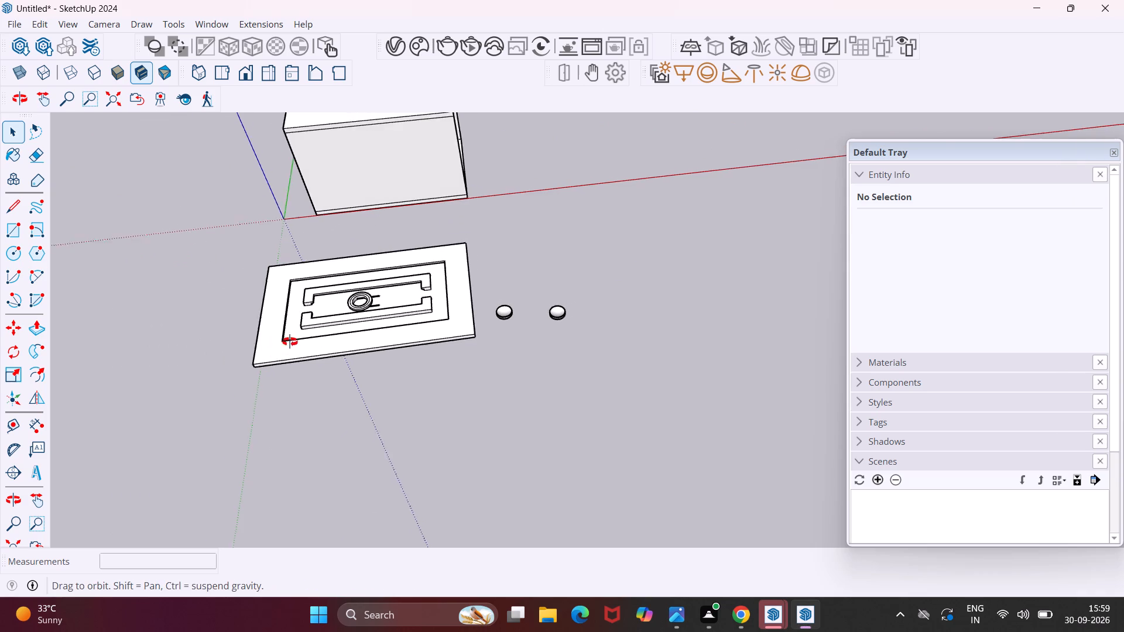
middle_drag(290, 342, 640, 196)
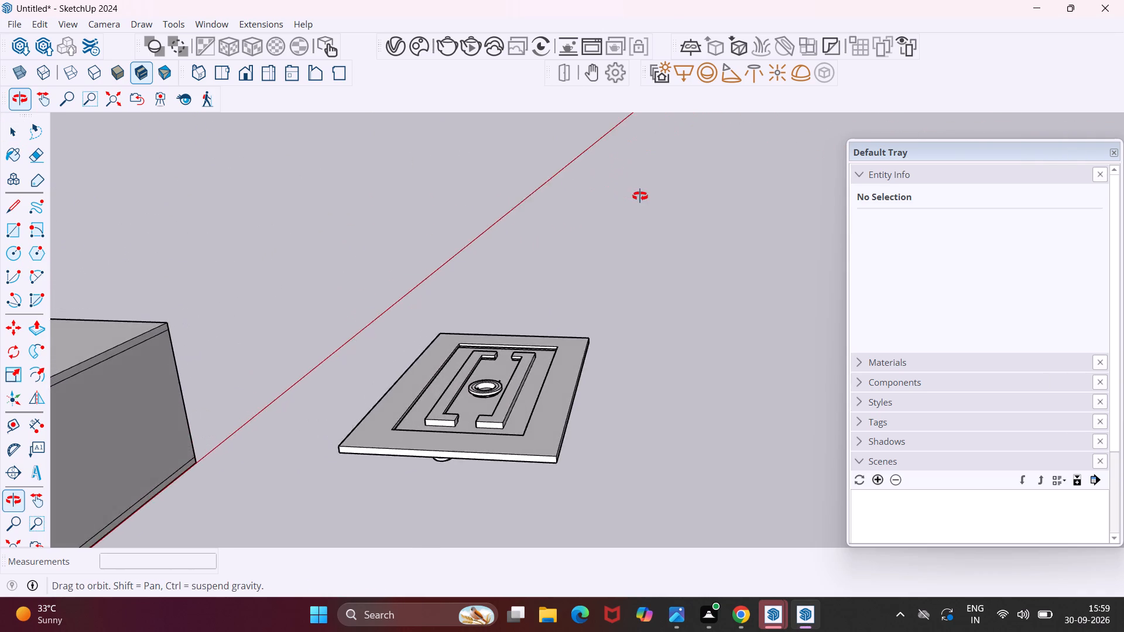
middle_drag(640, 196, 725, 193)
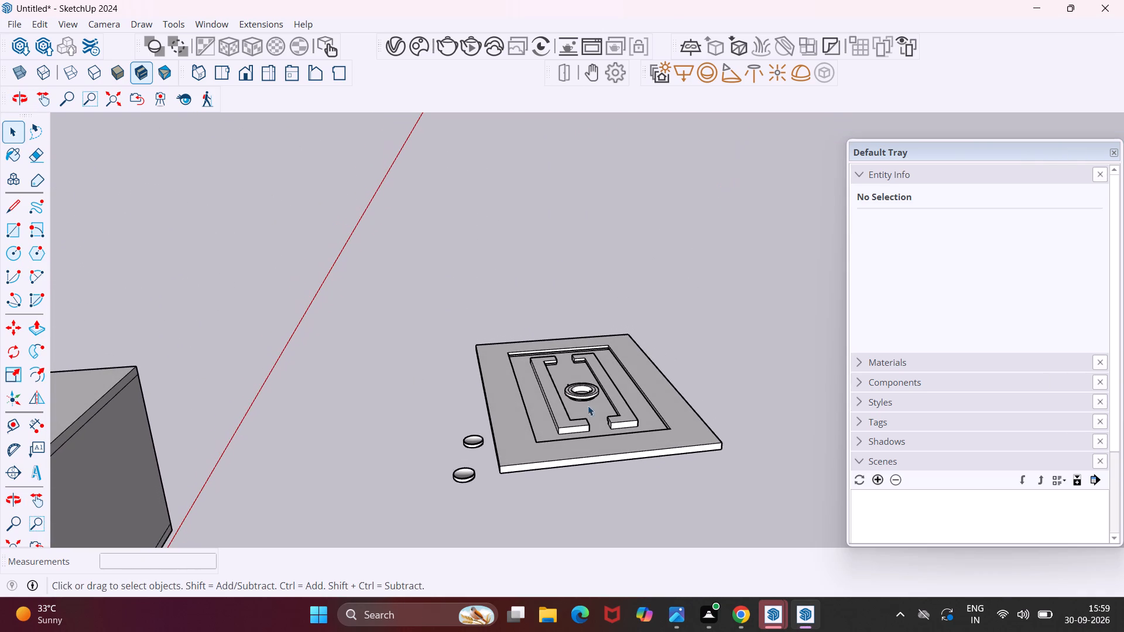
scroll(467, 497, up, 7)
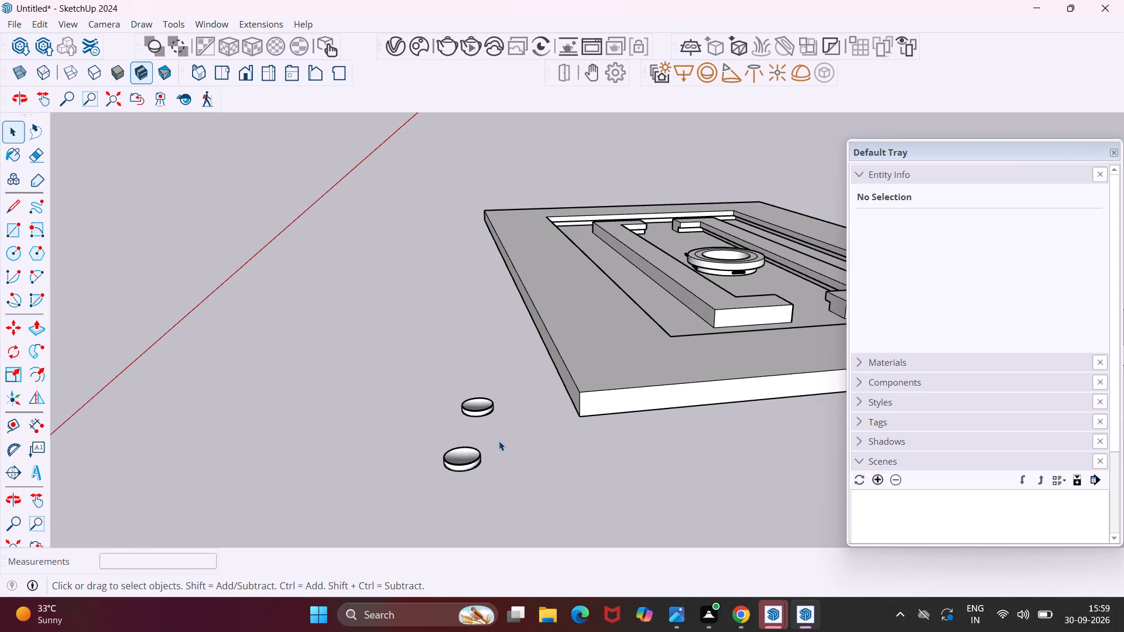
drag(499, 441, 431, 486)
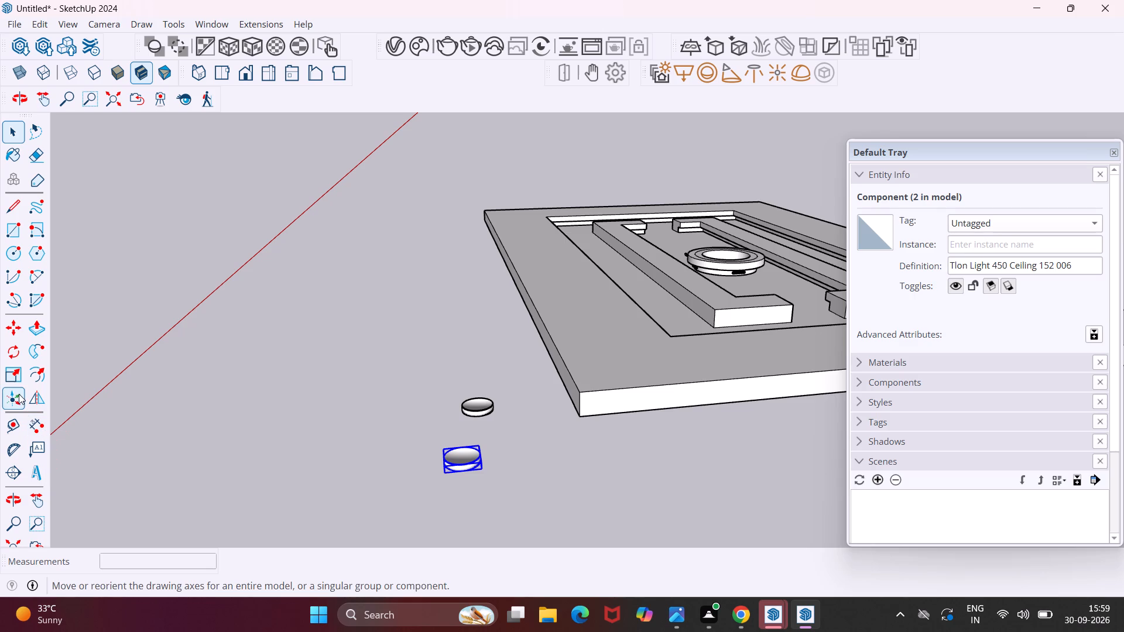
click(20, 349)
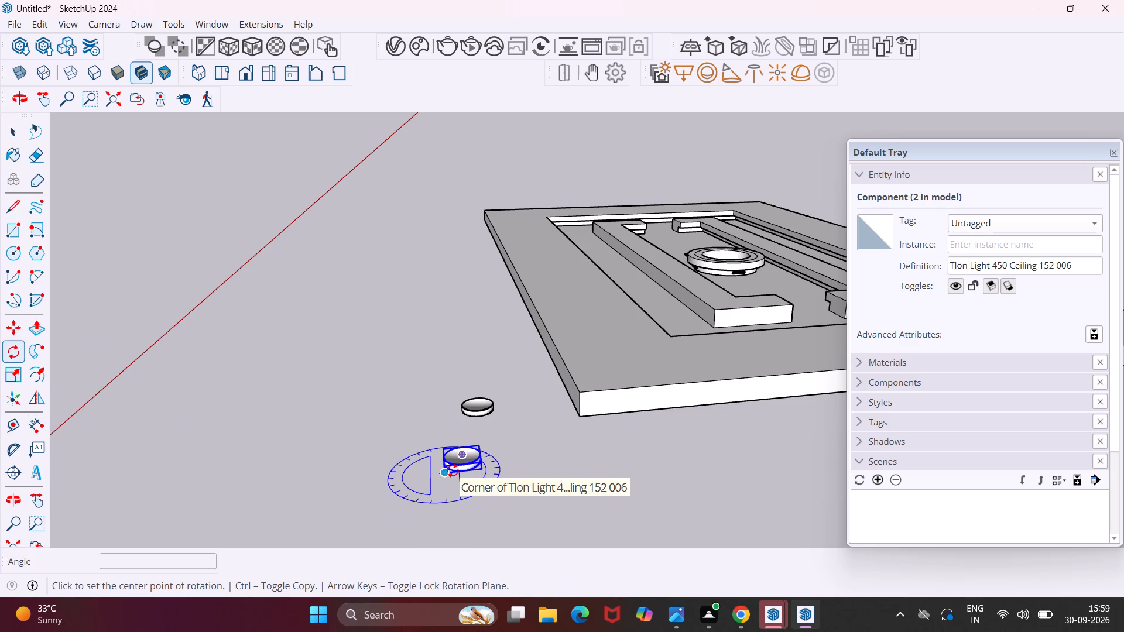
scroll(449, 469, up, 9)
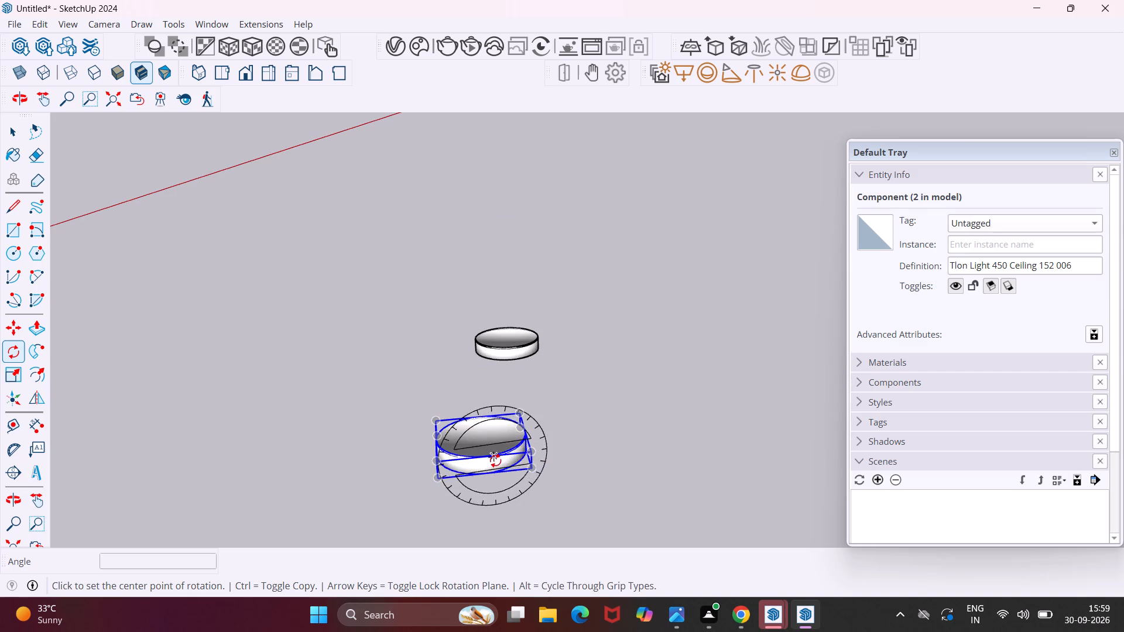
scroll(487, 470, up, 11)
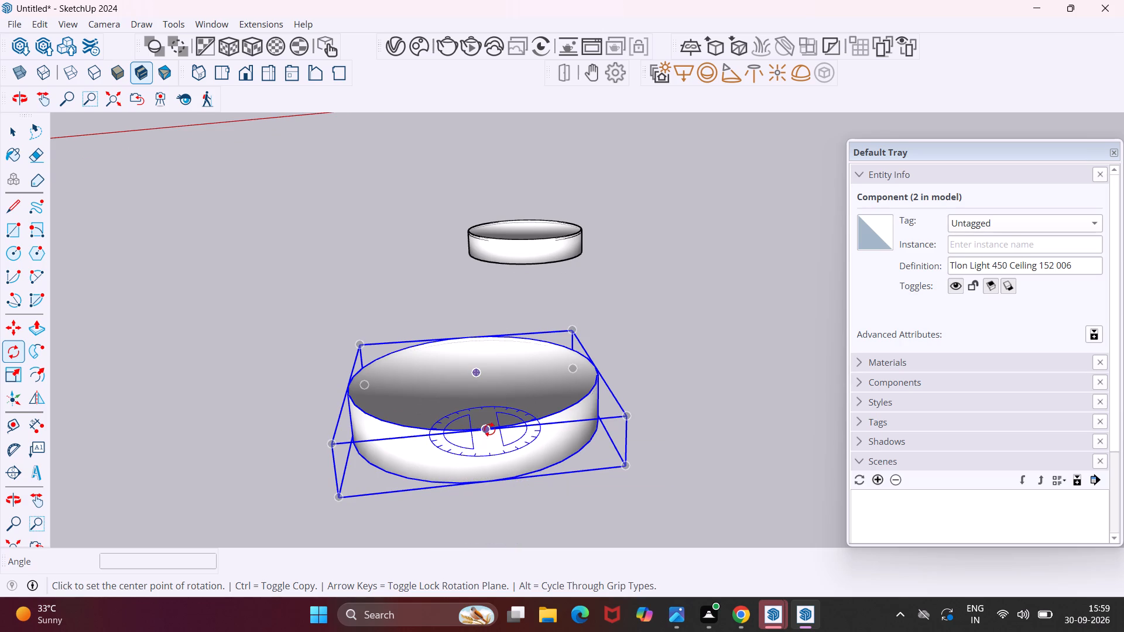
middle_drag(491, 421, 468, 324)
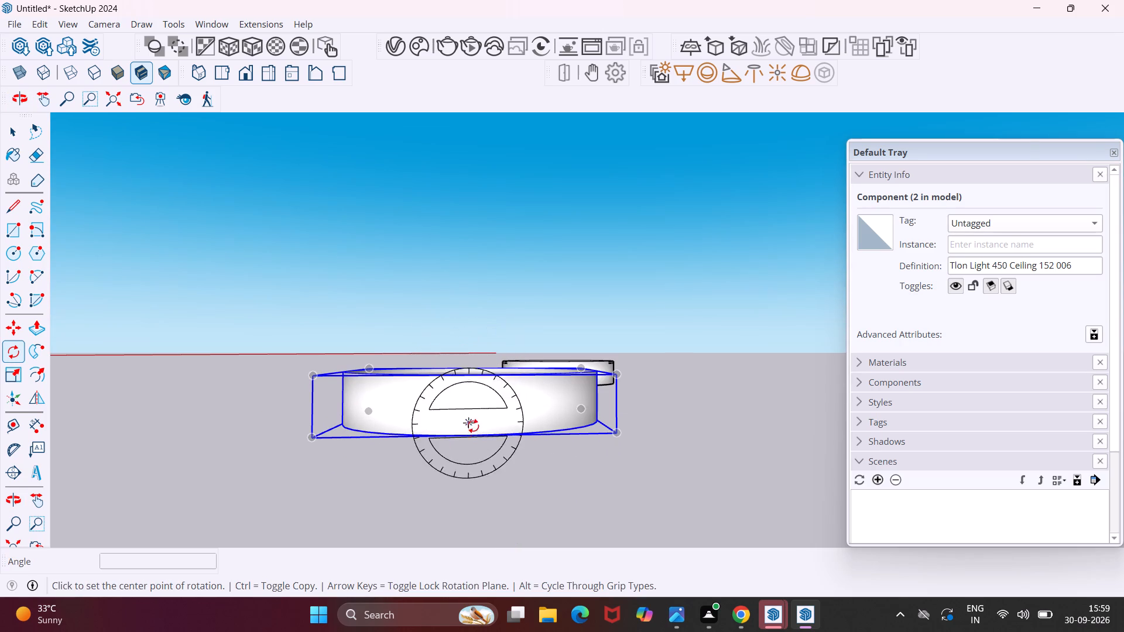
middle_drag(471, 441, 481, 417)
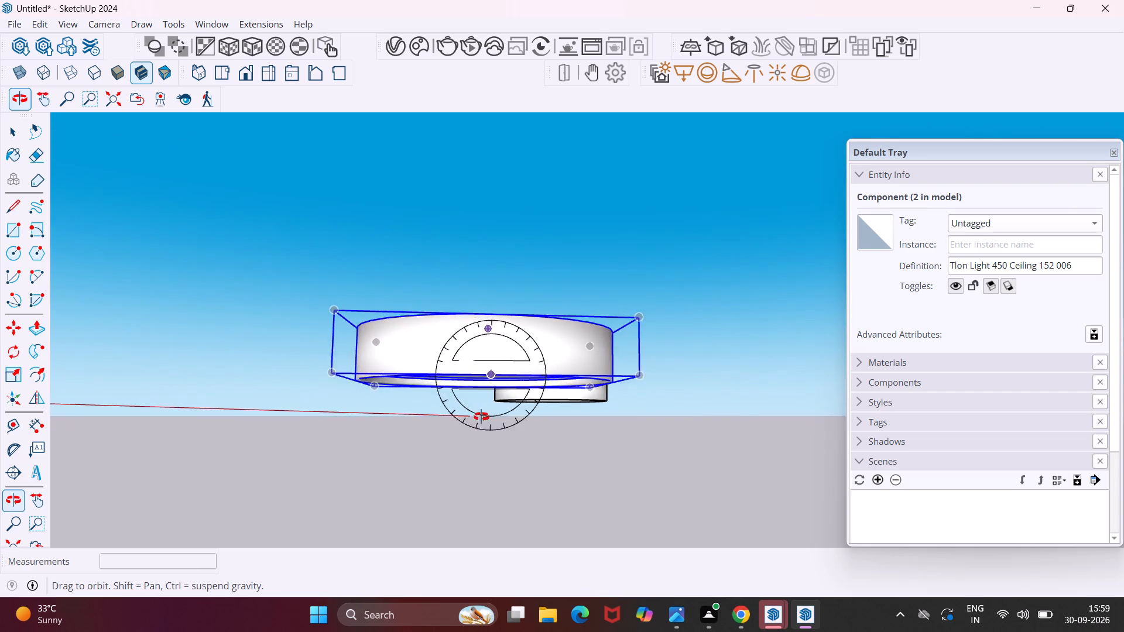
middle_drag(481, 417, 629, 469)
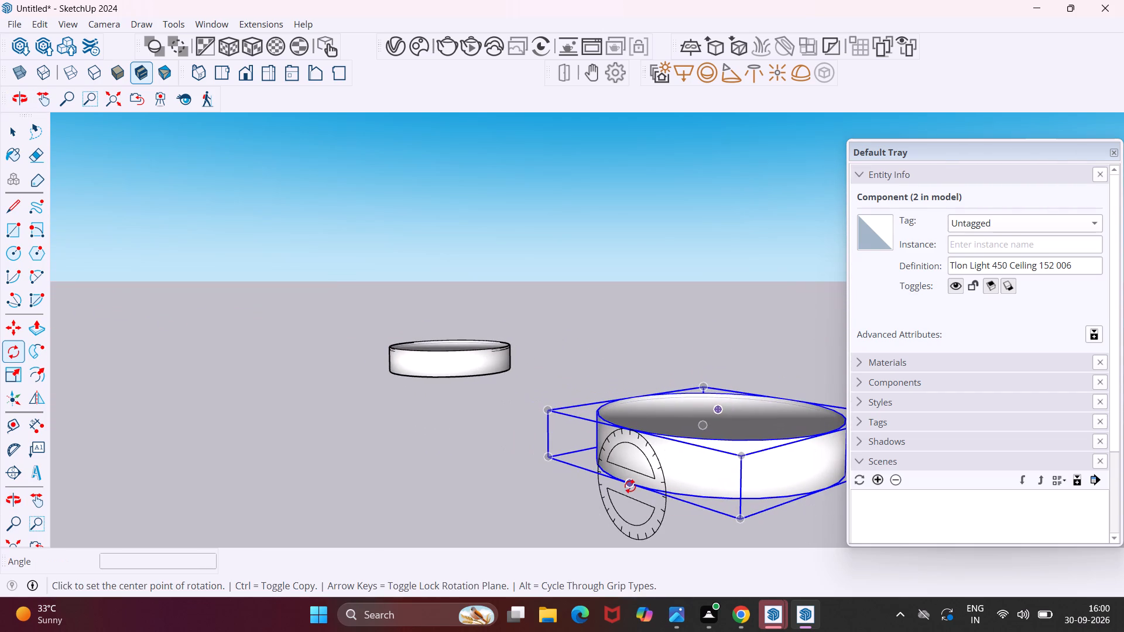
scroll(670, 488, down, 5)
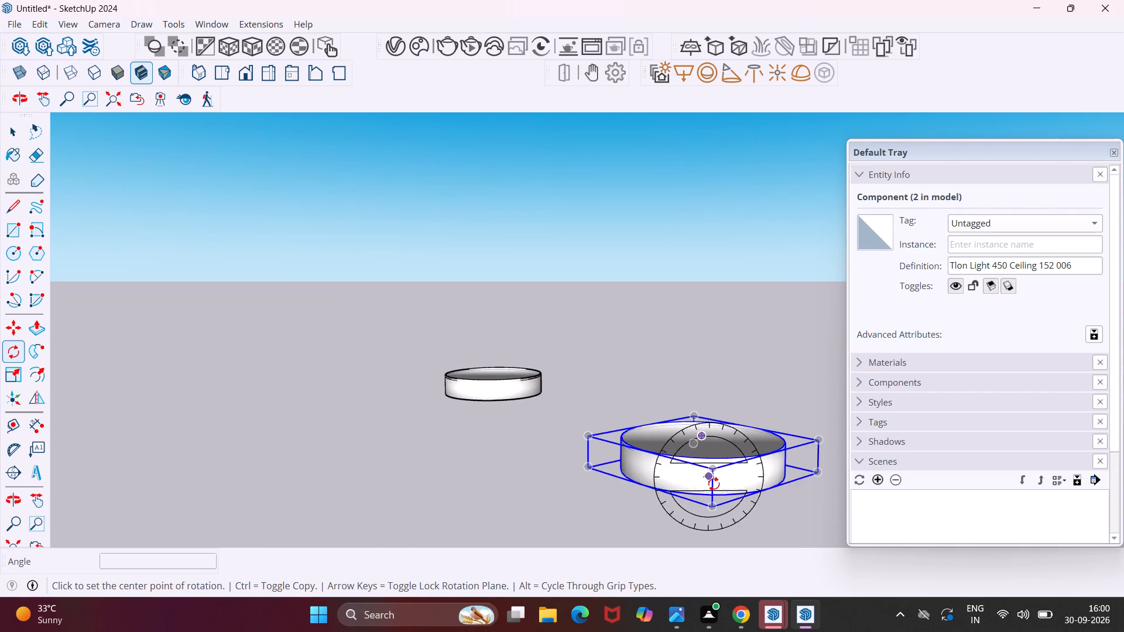
middle_drag(735, 483, 557, 459)
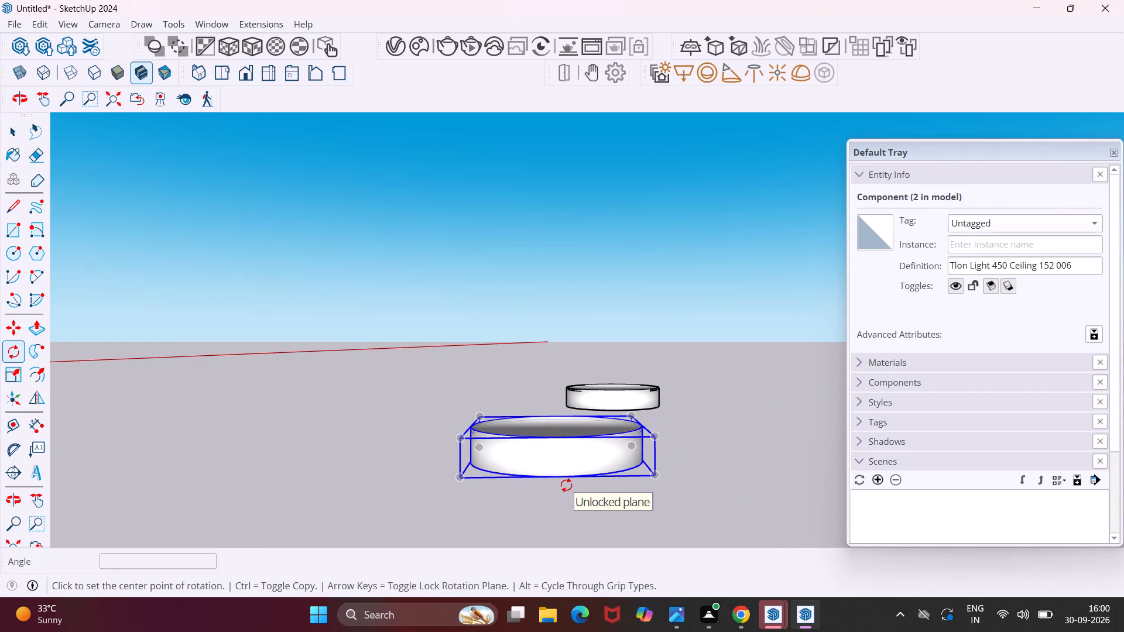
click(555, 478)
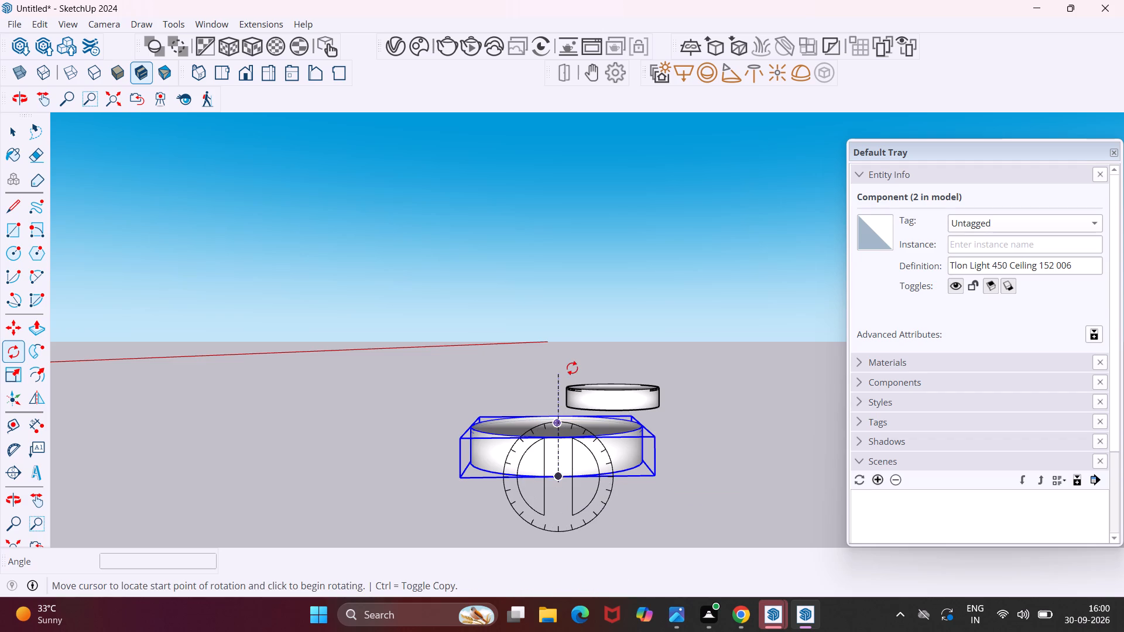
click(564, 353)
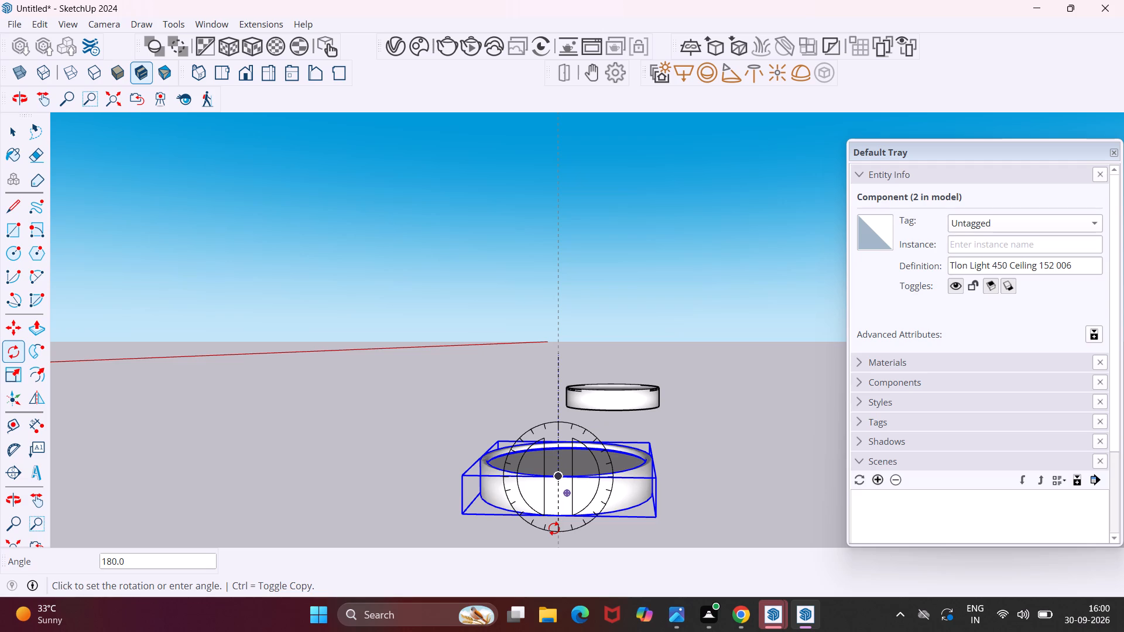
click(555, 528)
middle_drag(553, 415, 598, 524)
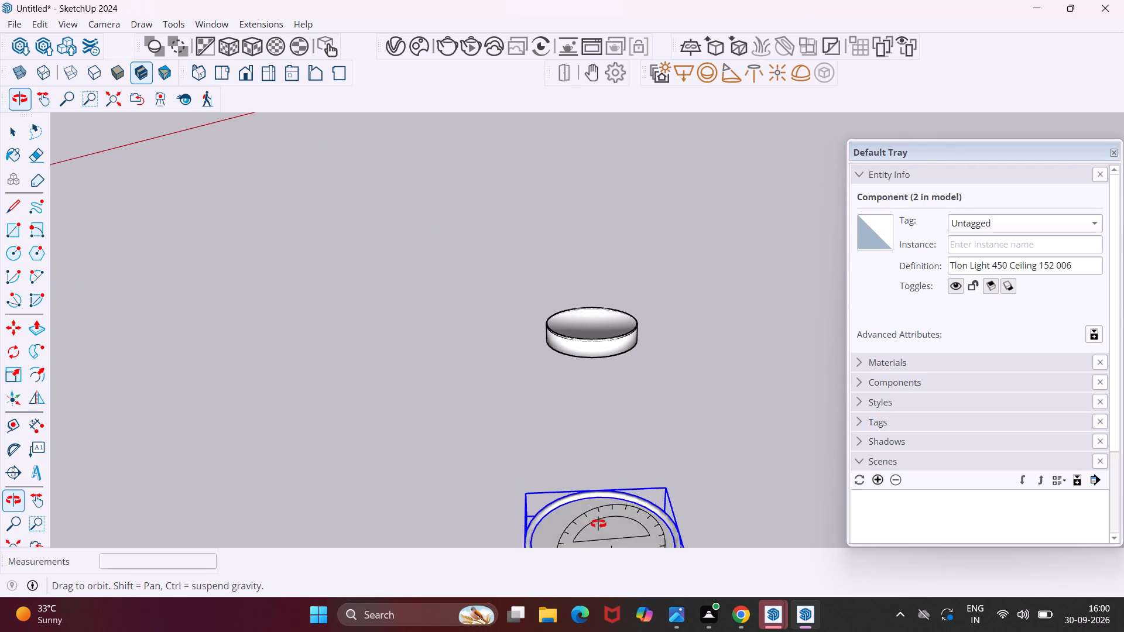
middle_drag(598, 524, 759, 470)
scroll(666, 434, down, 9)
key(Escape)
key(space)
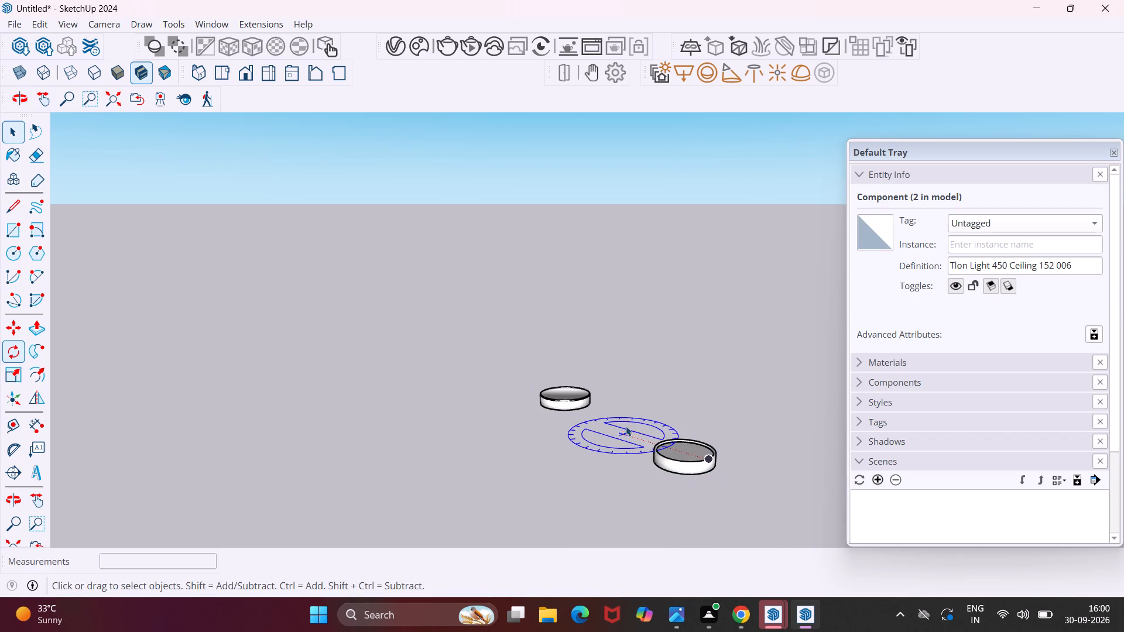
Move the flipped Tlon Light 450 about 19' onto the false ceiling's outer border, near the recess corner.
drag(779, 428, 671, 476)
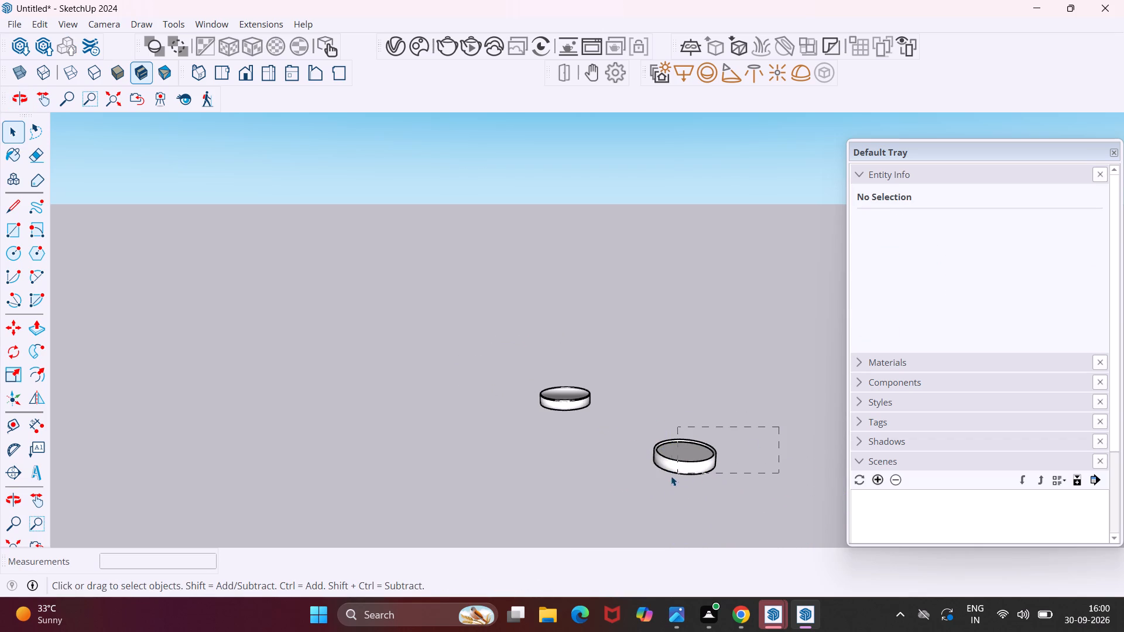
drag(671, 476, 623, 489)
scroll(580, 460, down, 3)
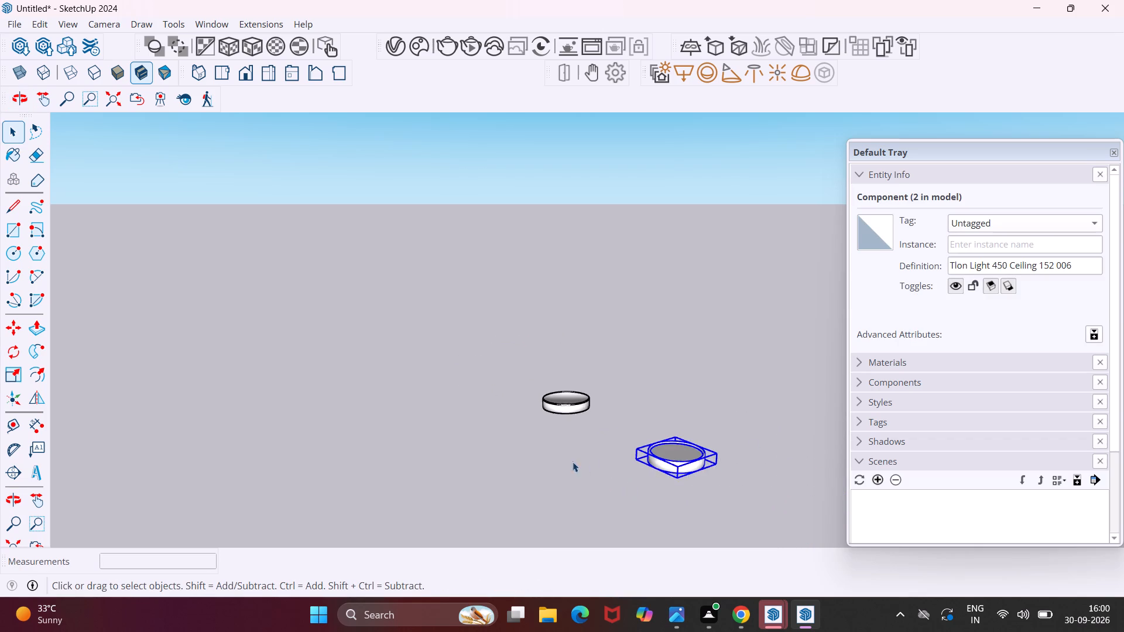
scroll(573, 462, down, 9)
scroll(525, 455, down, 16)
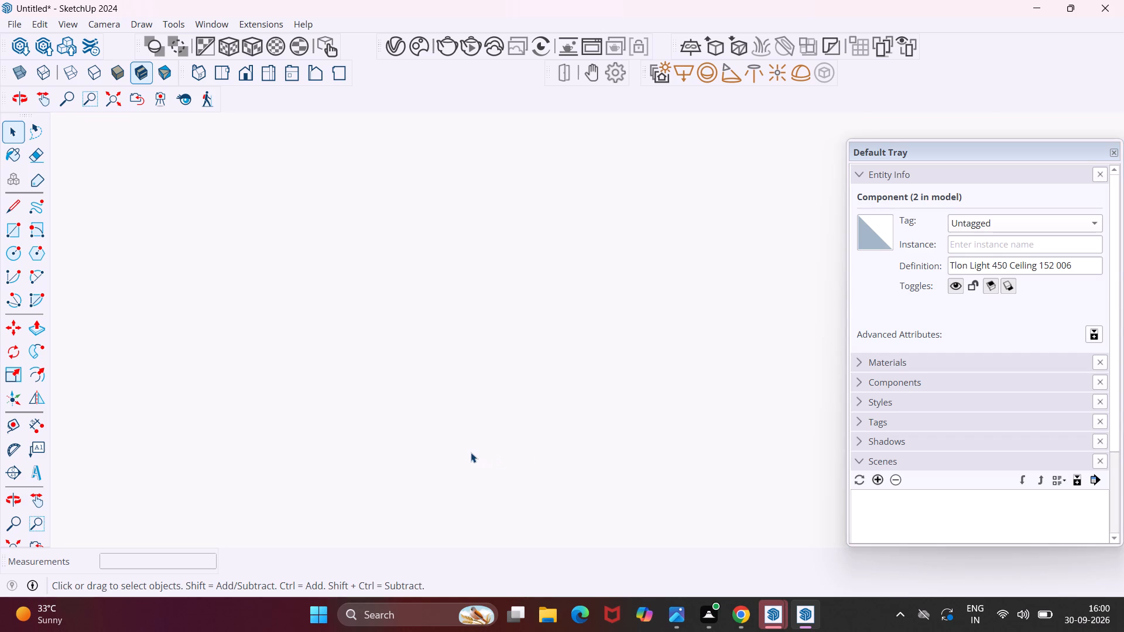
scroll(471, 452, down, 20)
scroll(471, 452, down, 6)
scroll(419, 456, down, 4)
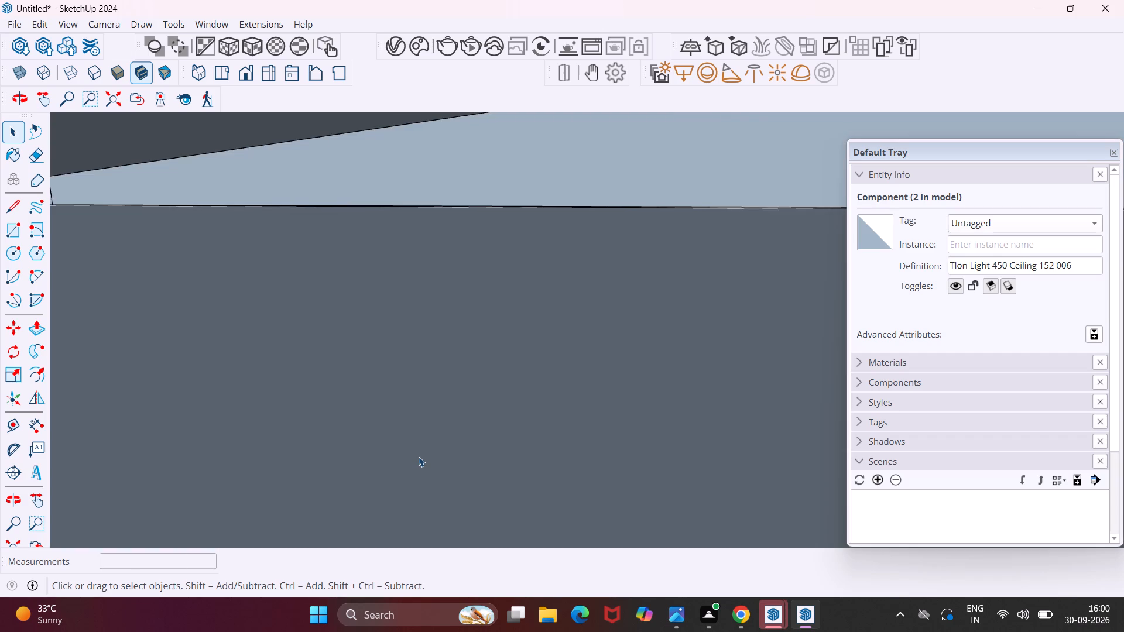
scroll(417, 456, down, 9)
scroll(352, 415, down, 13)
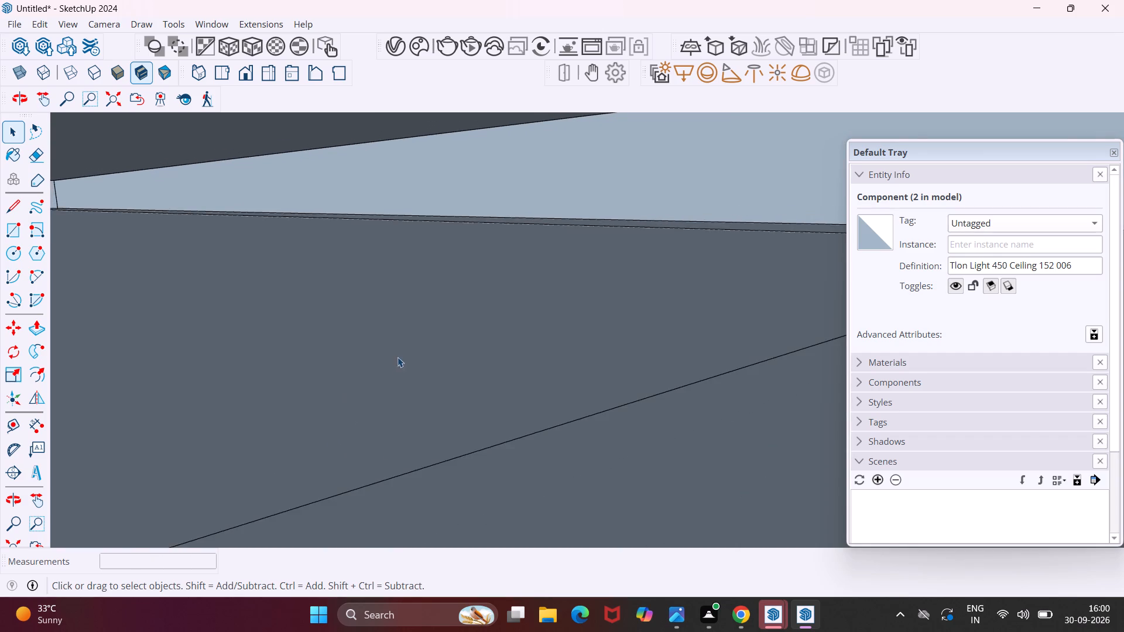
scroll(393, 356, down, 6)
scroll(390, 356, down, 18)
scroll(384, 355, down, 6)
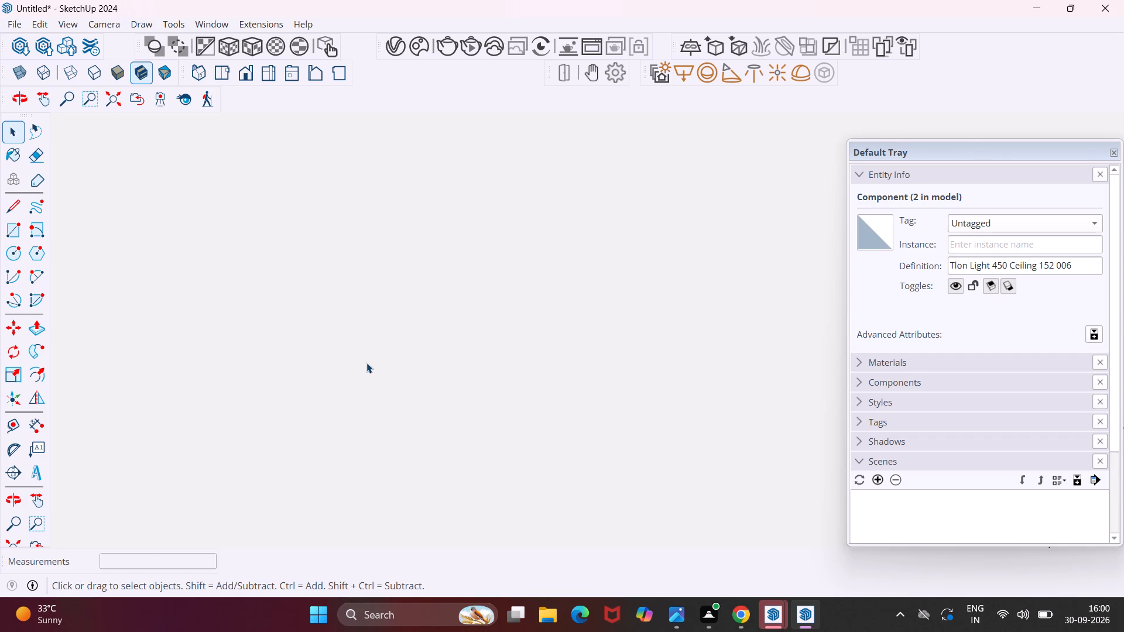
scroll(365, 363, down, 17)
scroll(340, 345, down, 12)
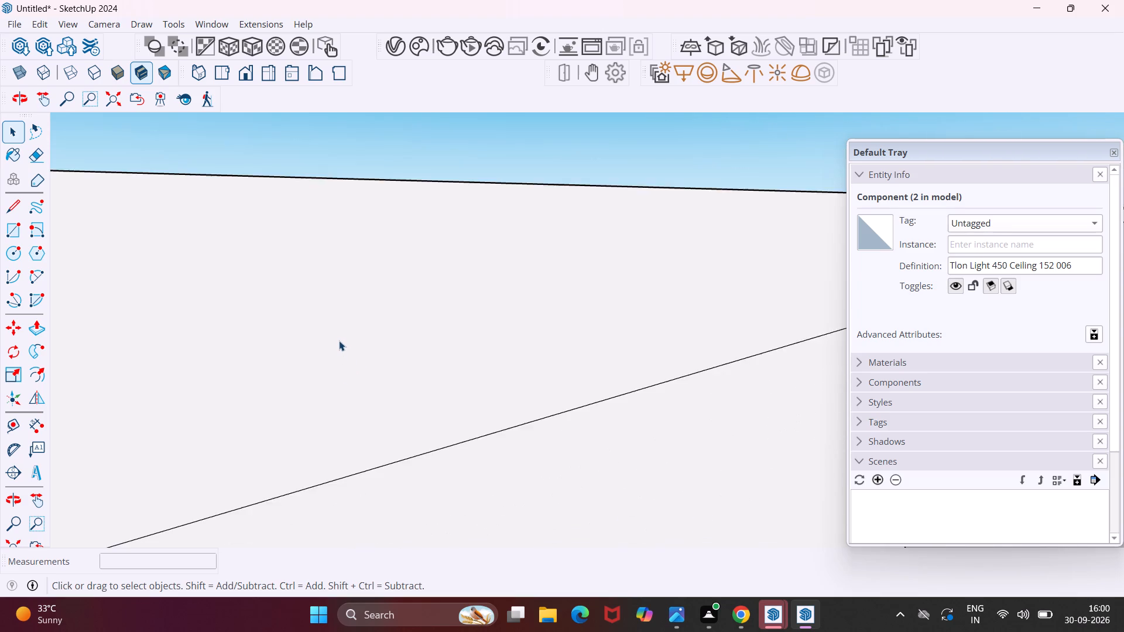
scroll(339, 341, down, 17)
middle_drag(680, 255, 474, 326)
scroll(441, 331, down, 10)
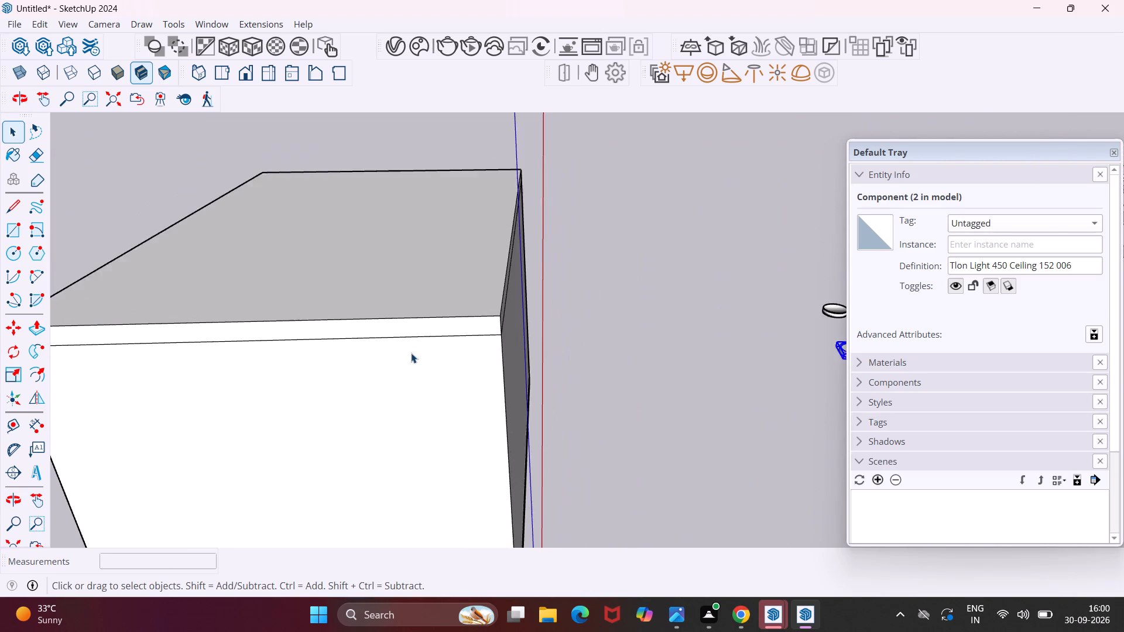
middle_drag(831, 401, 809, 418)
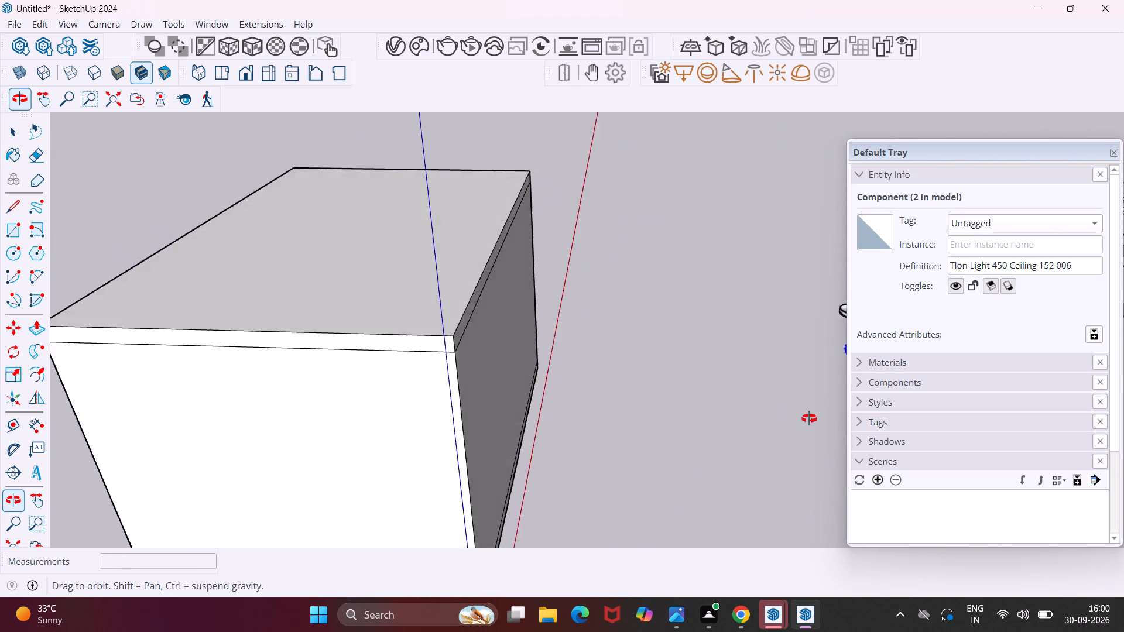
middle_drag(809, 418, 831, 424)
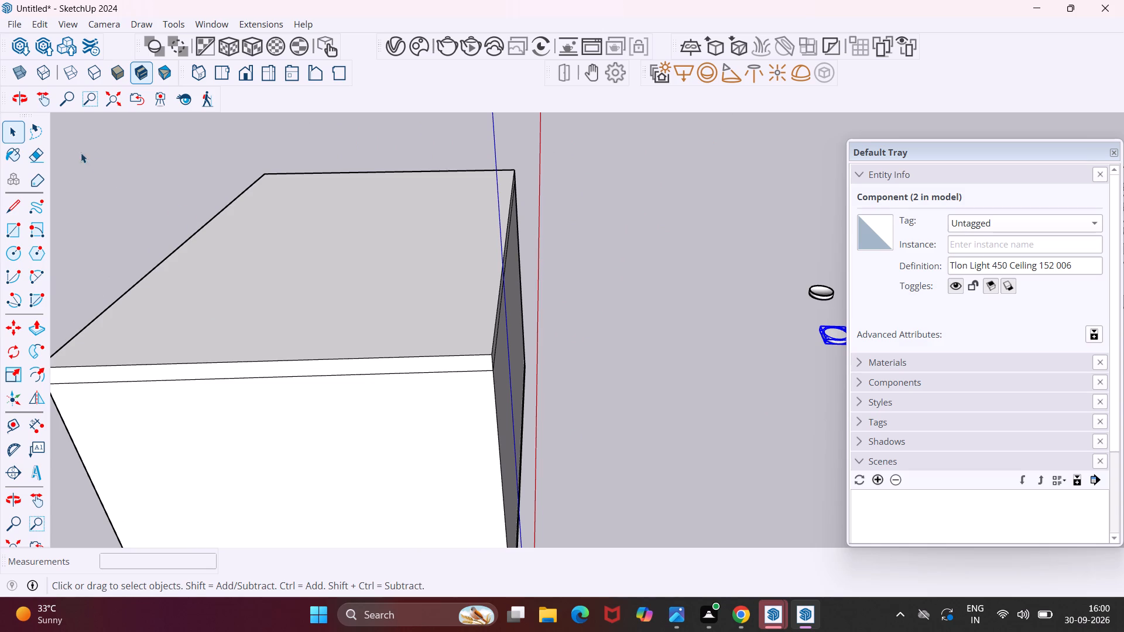
click(41, 107)
drag(717, 465, 378, 464)
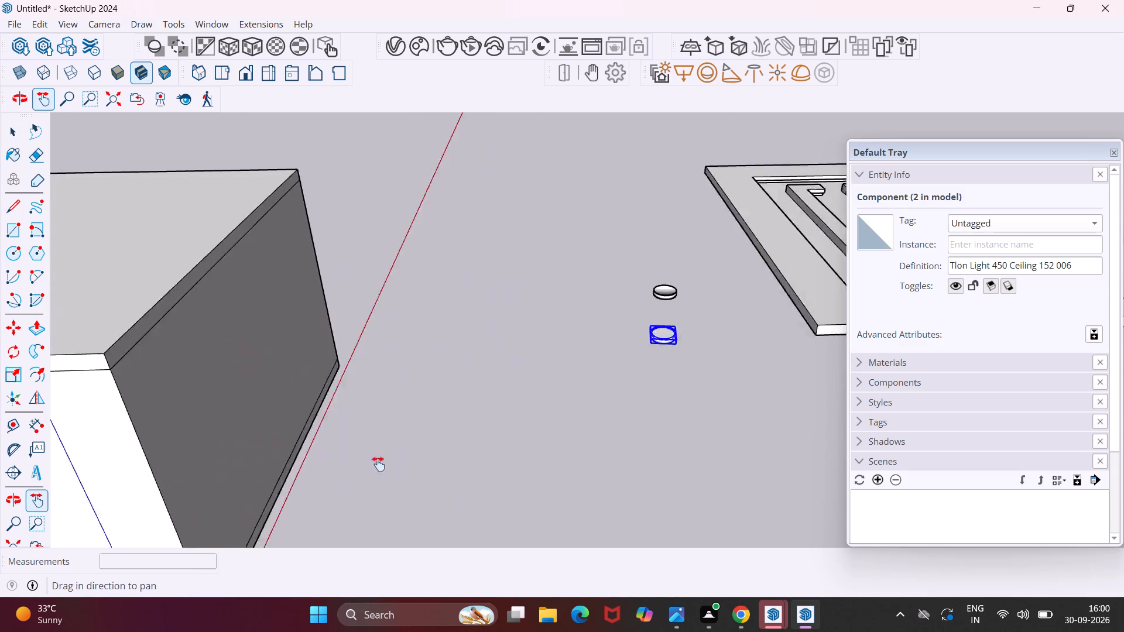
drag(378, 464, 222, 464)
middle_drag(334, 423, 432, 417)
scroll(334, 423, down, 1)
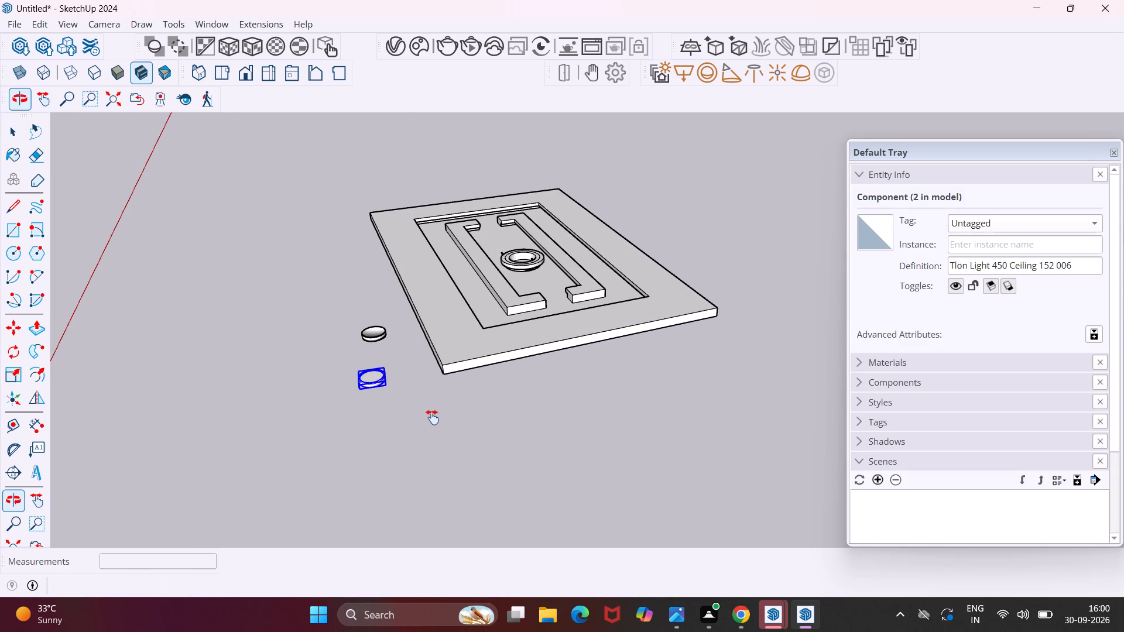
key(m)
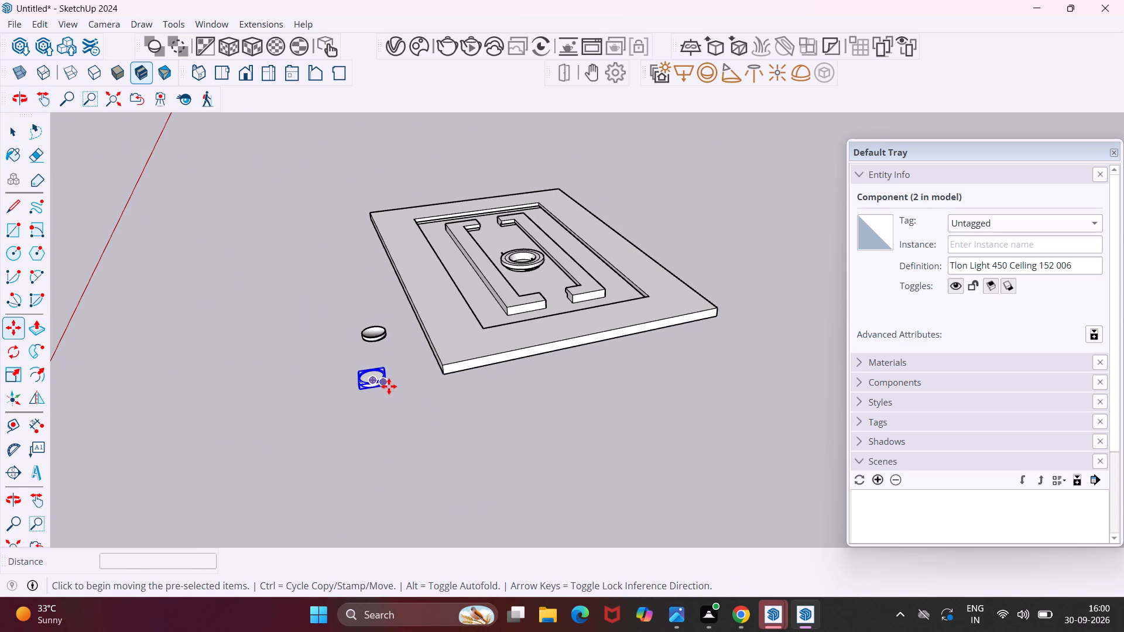
scroll(389, 383, up, 8)
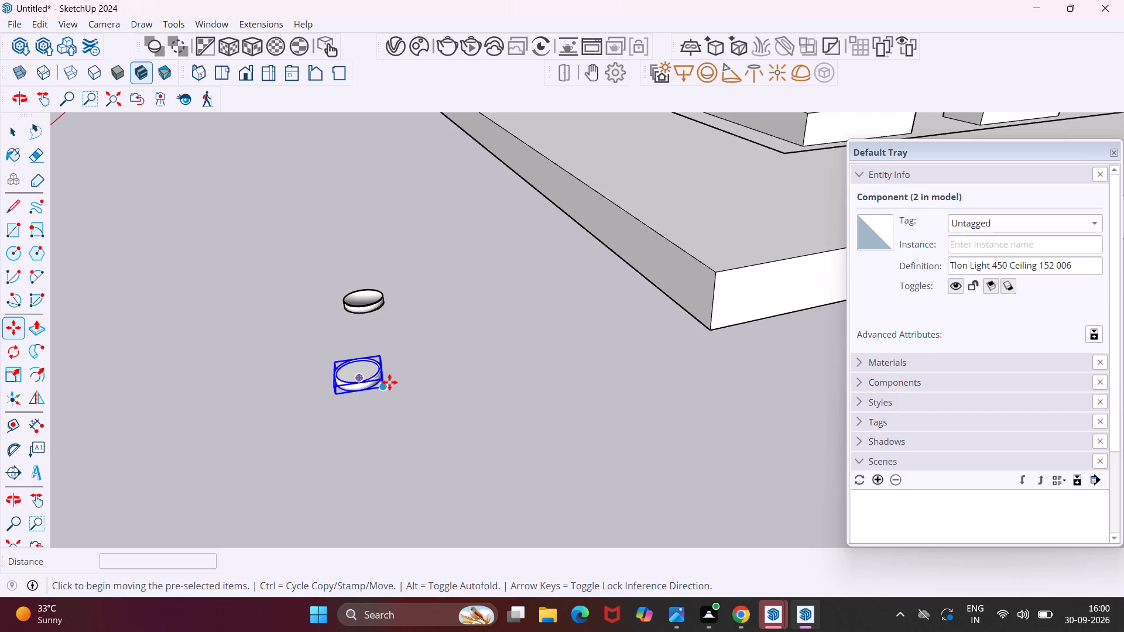
scroll(385, 390, up, 5)
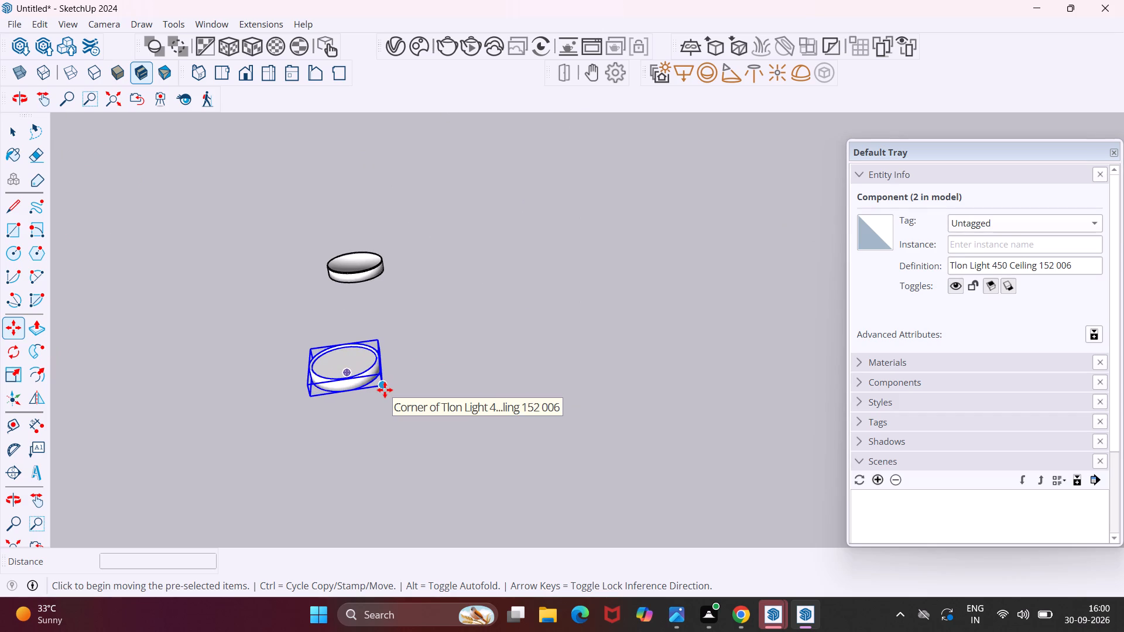
click(384, 387)
scroll(384, 387, down, 7)
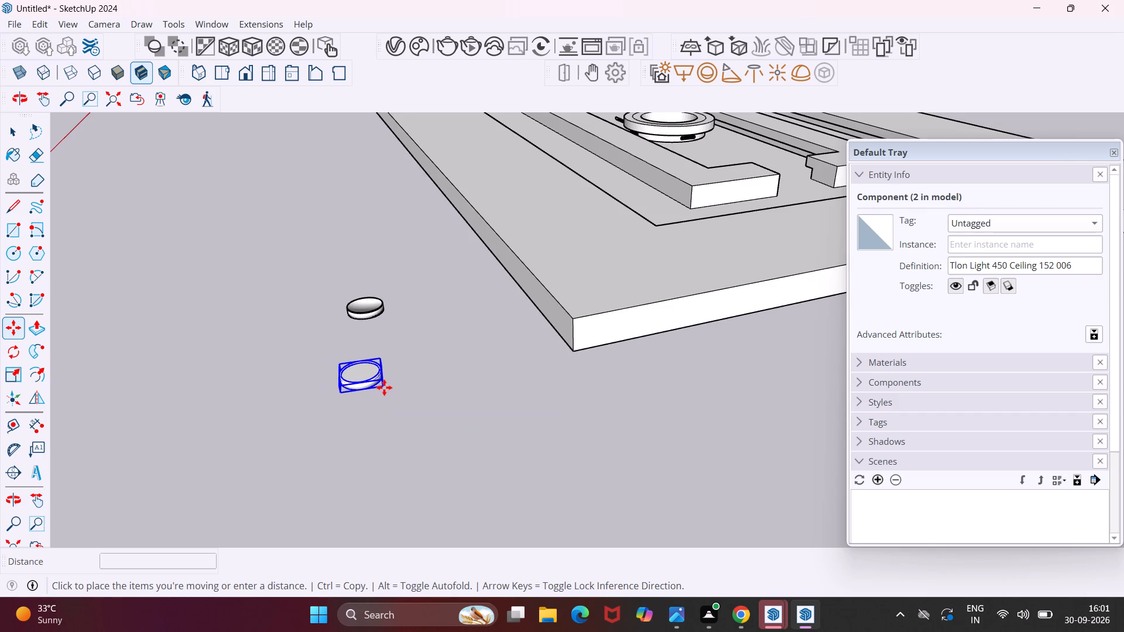
scroll(384, 387, down, 4)
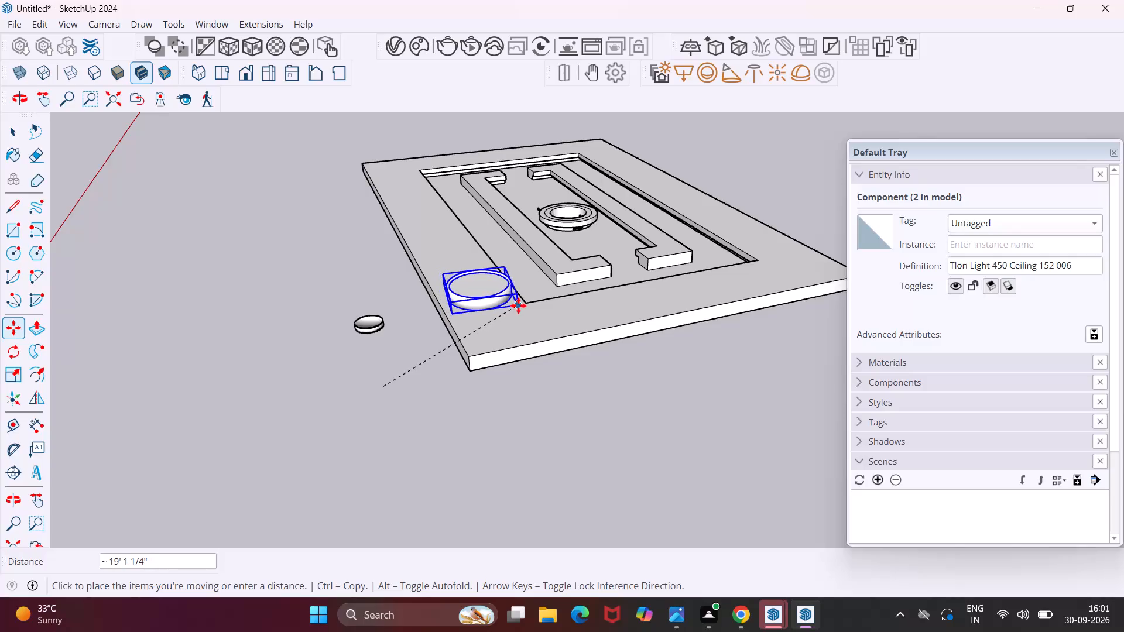
scroll(515, 305, up, 9)
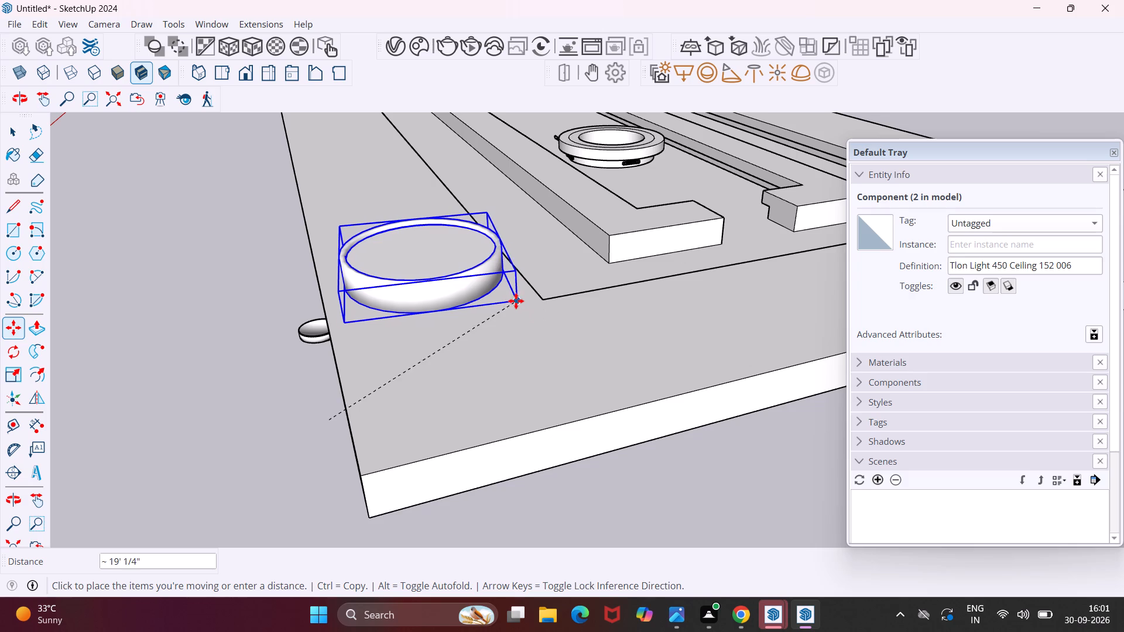
click(514, 300)
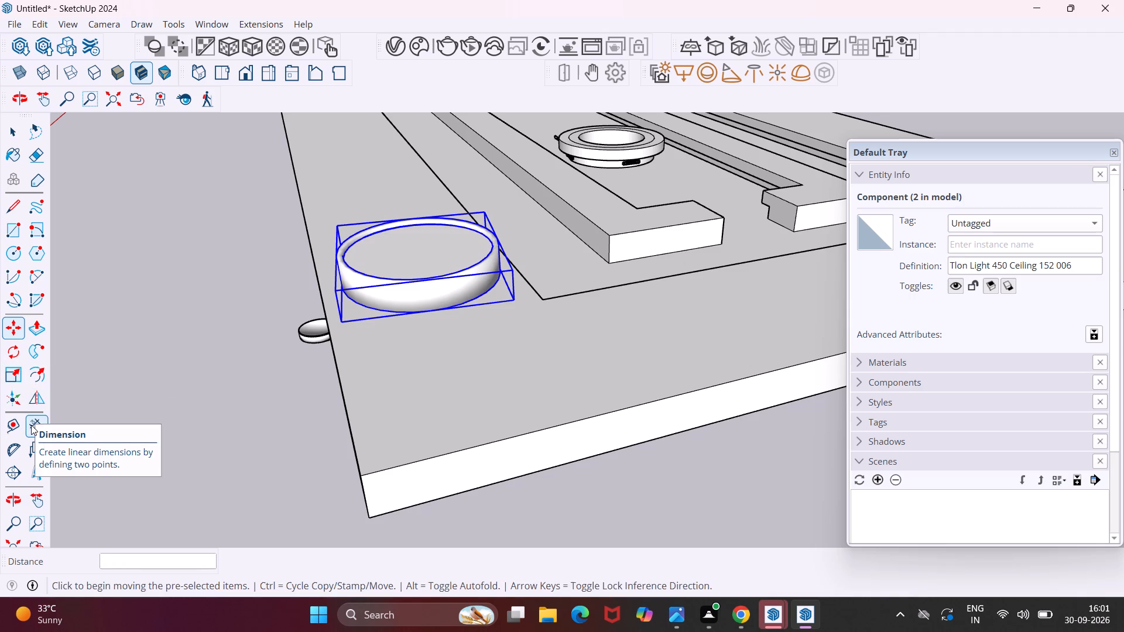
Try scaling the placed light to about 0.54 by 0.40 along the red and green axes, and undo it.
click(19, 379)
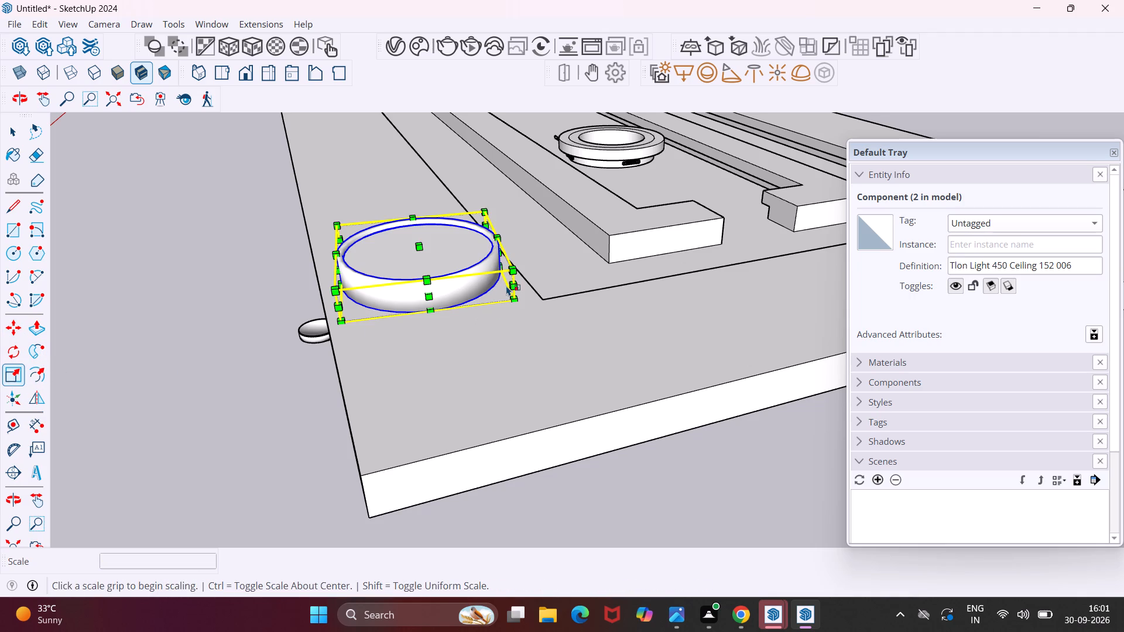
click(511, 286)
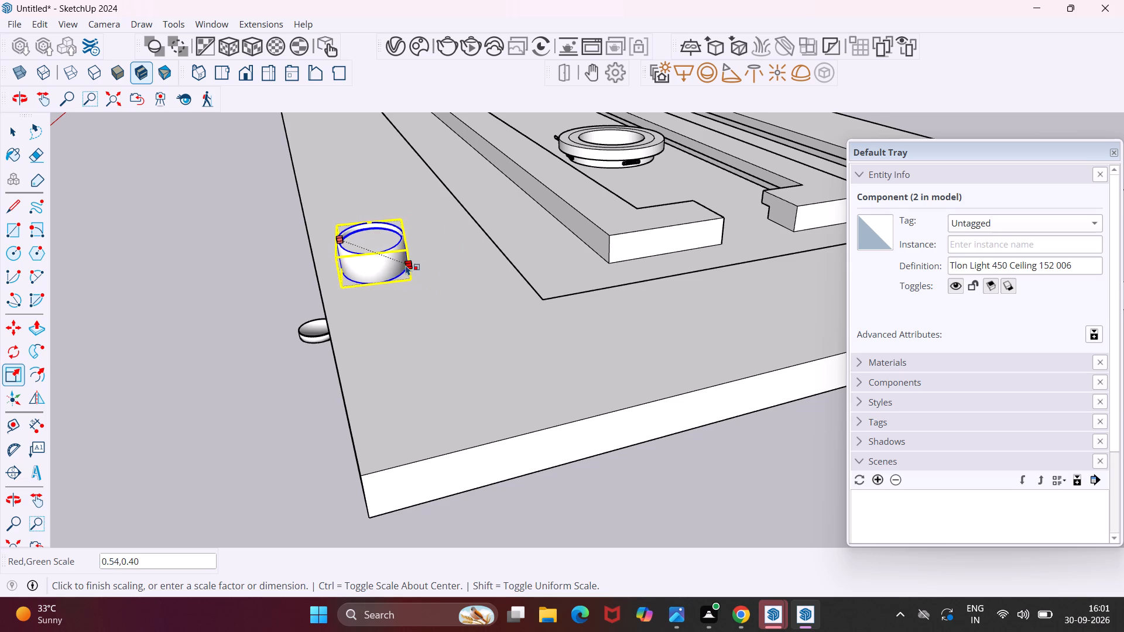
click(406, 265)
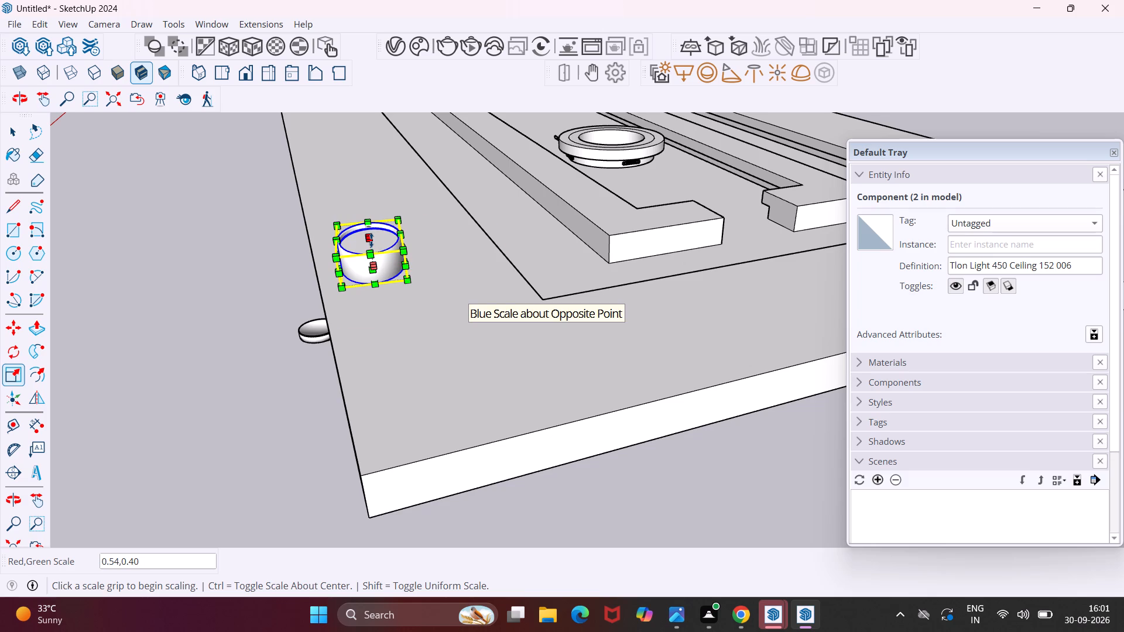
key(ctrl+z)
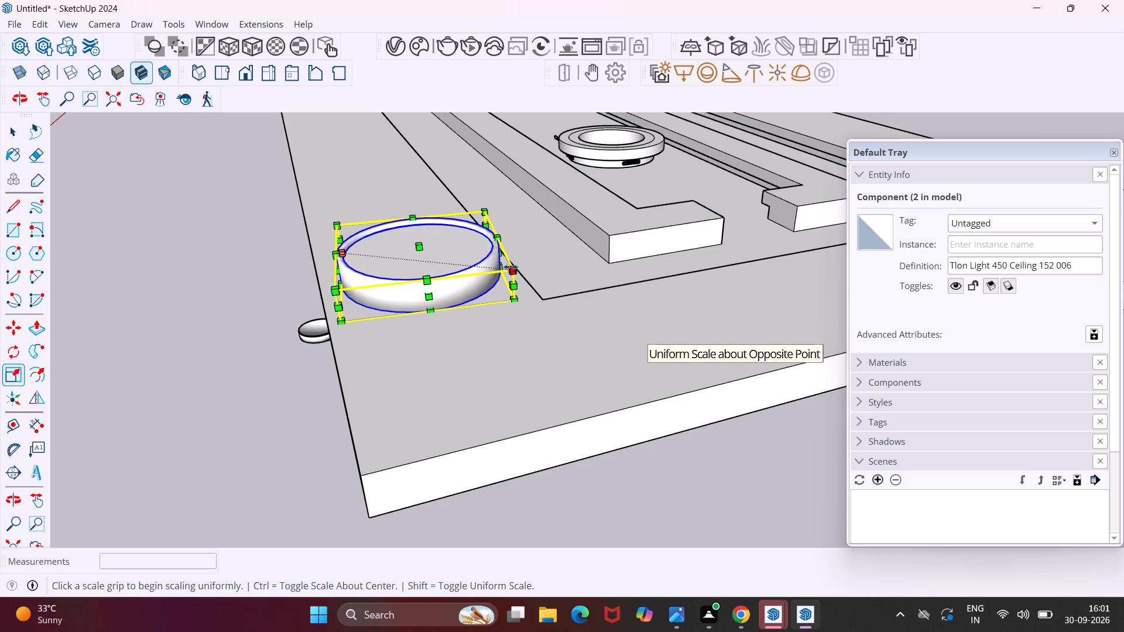
Scale the flipped Tlon Light on the false ceiling border uniformly to about 0.34.
click(510, 267)
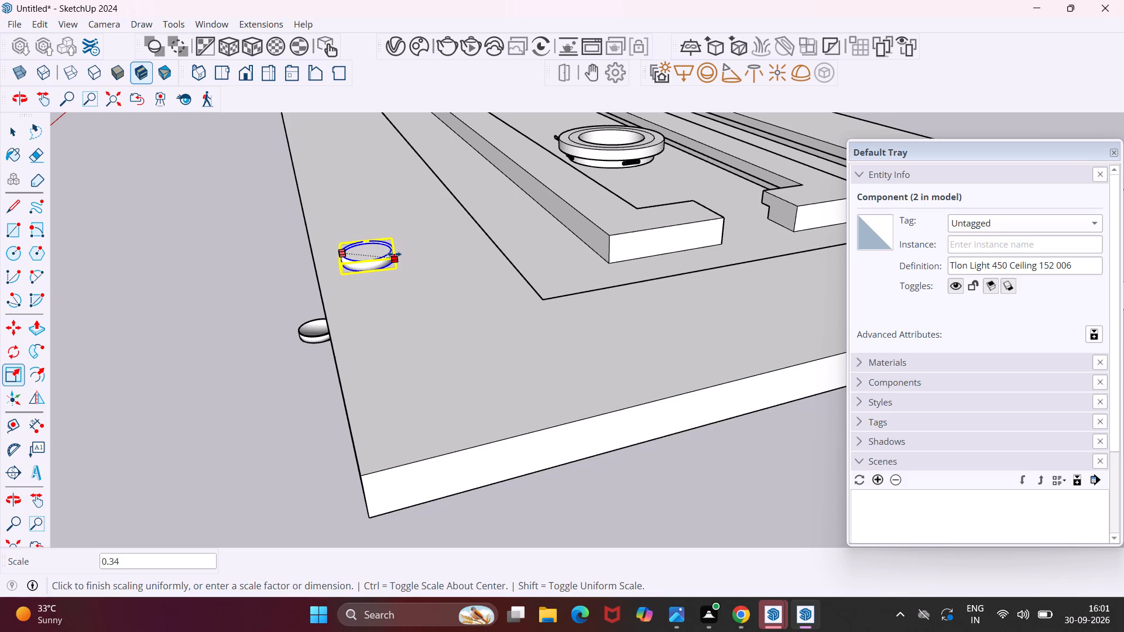
click(394, 254)
key(Escape)
key(space)
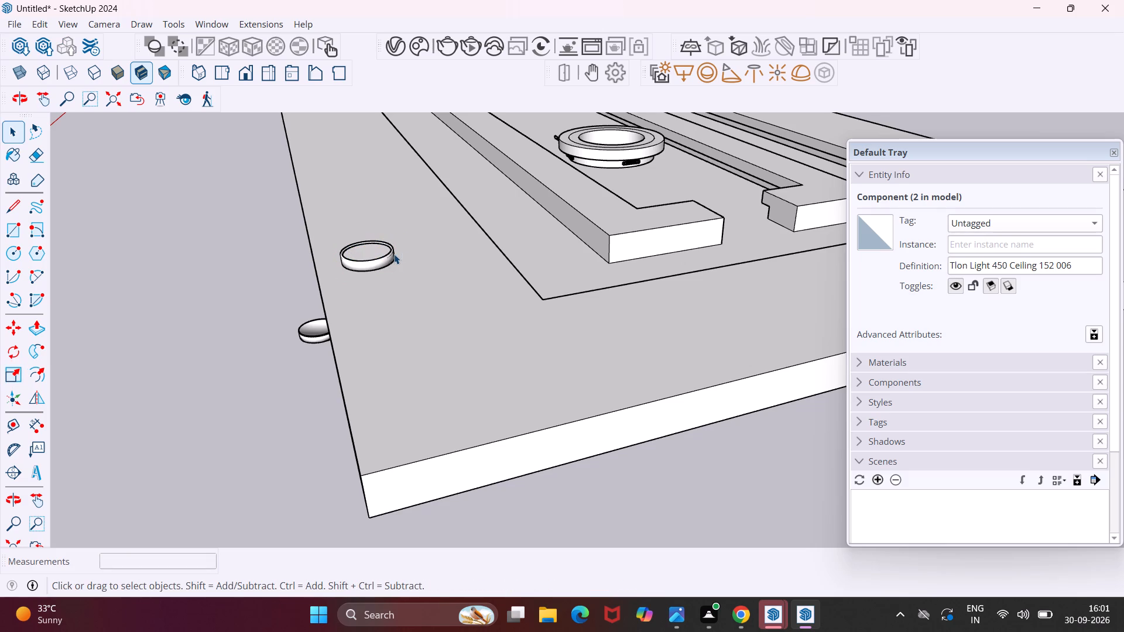
Move the scaled Tlon Light about 1' 7" along the border face toward the false ceiling's near corner.
click(378, 259)
click(378, 259)
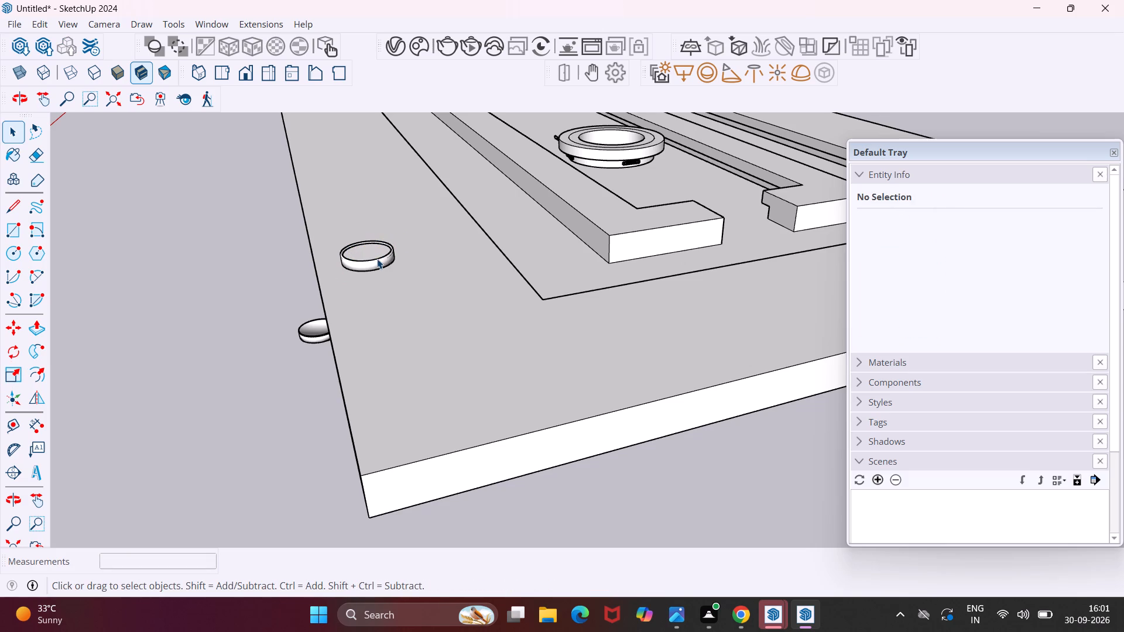
click(376, 259)
scroll(381, 257, up, 10)
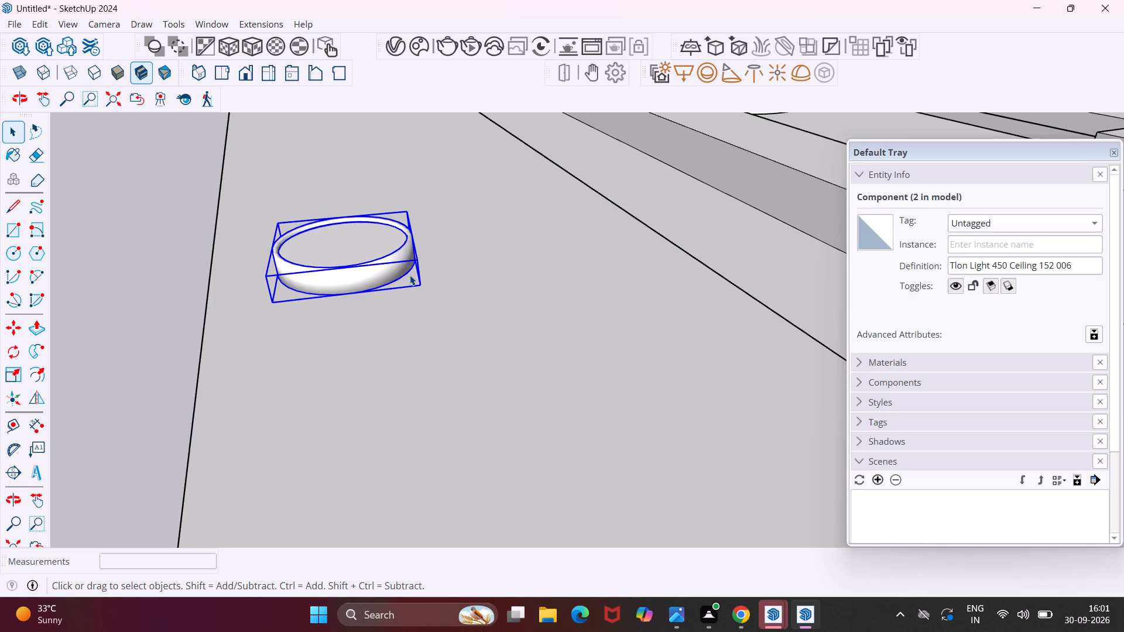
key(m)
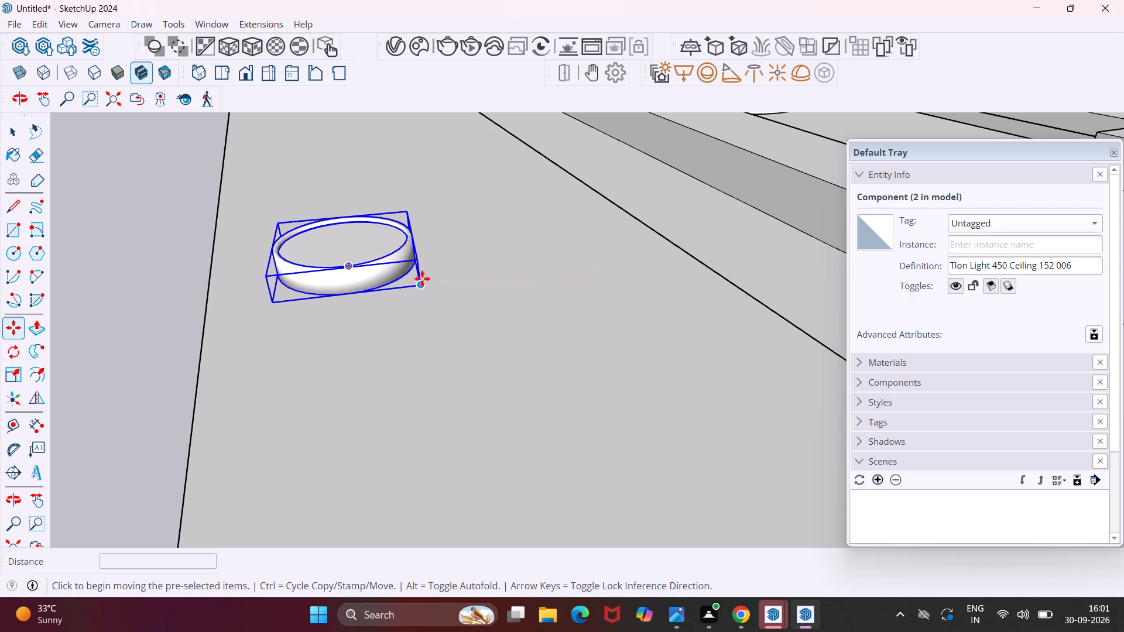
click(420, 287)
scroll(423, 286, down, 7)
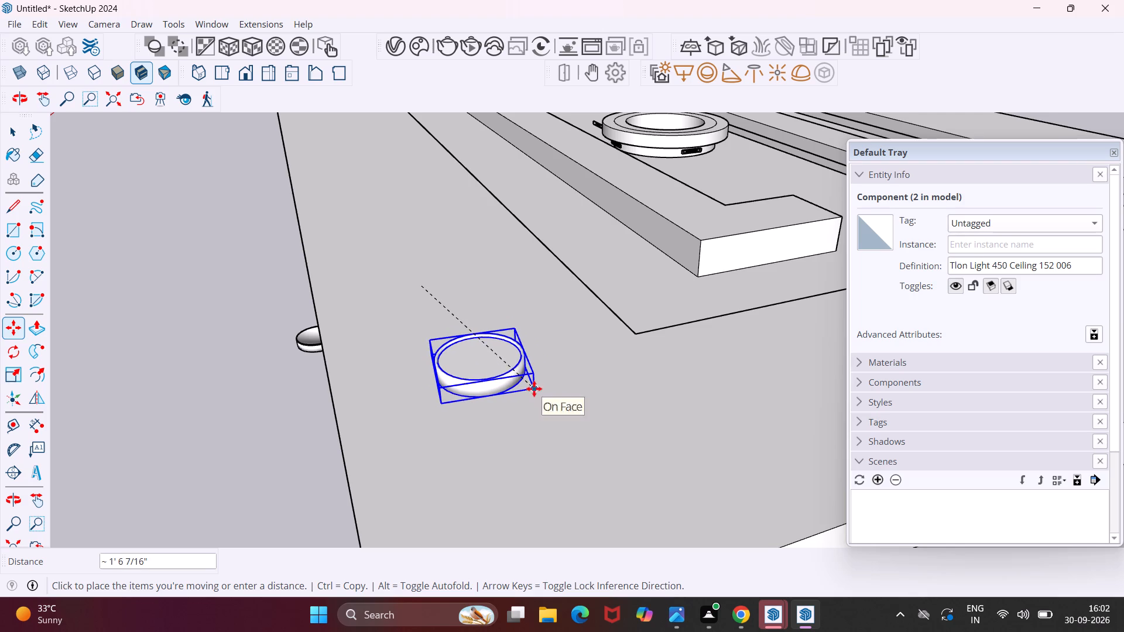
click(542, 393)
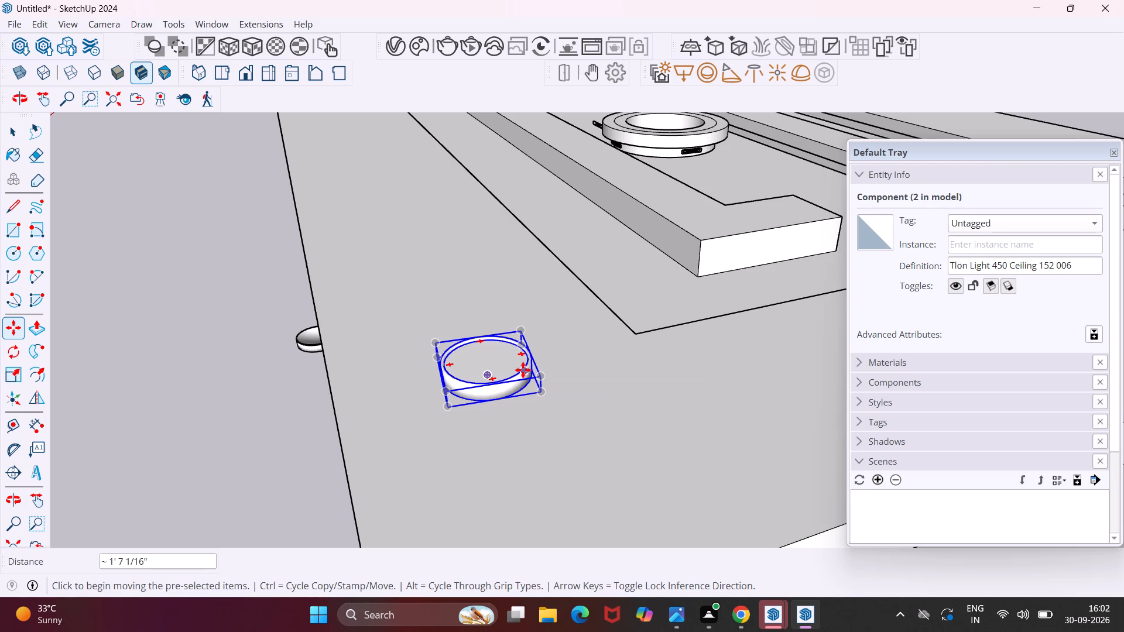
Lower the scaled Tlon Light about 3/4" so it sits partly sunk into the false ceiling's border face.
scroll(535, 364, down, 6)
scroll(469, 318, down, 6)
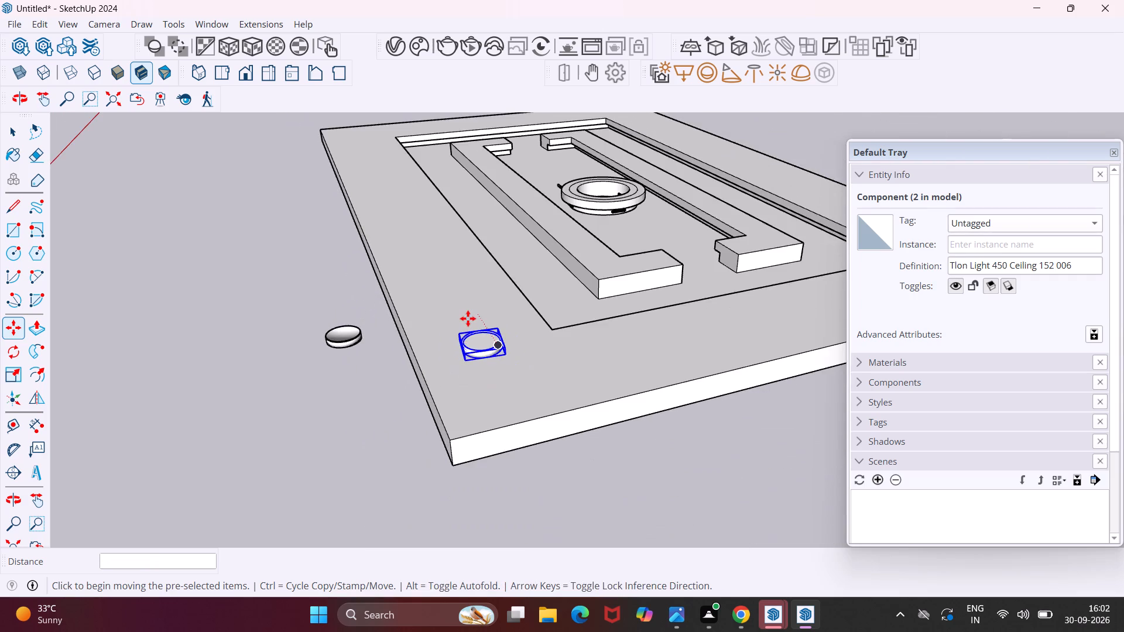
scroll(462, 318, down, 4)
scroll(492, 341, up, 10)
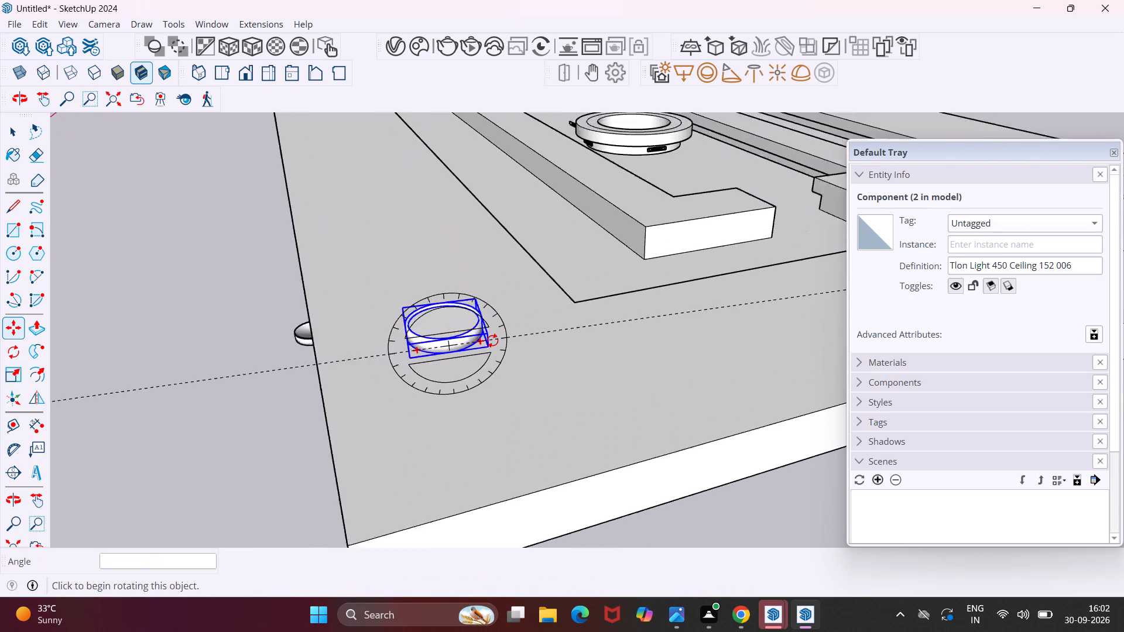
scroll(492, 341, up, 6)
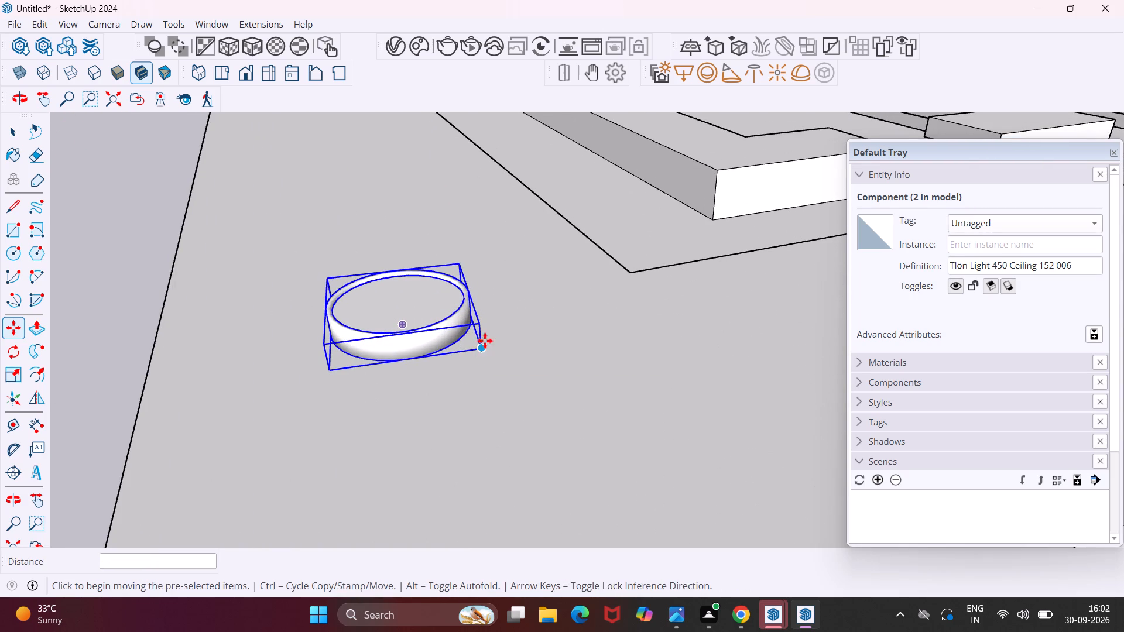
scroll(483, 327, up, 4)
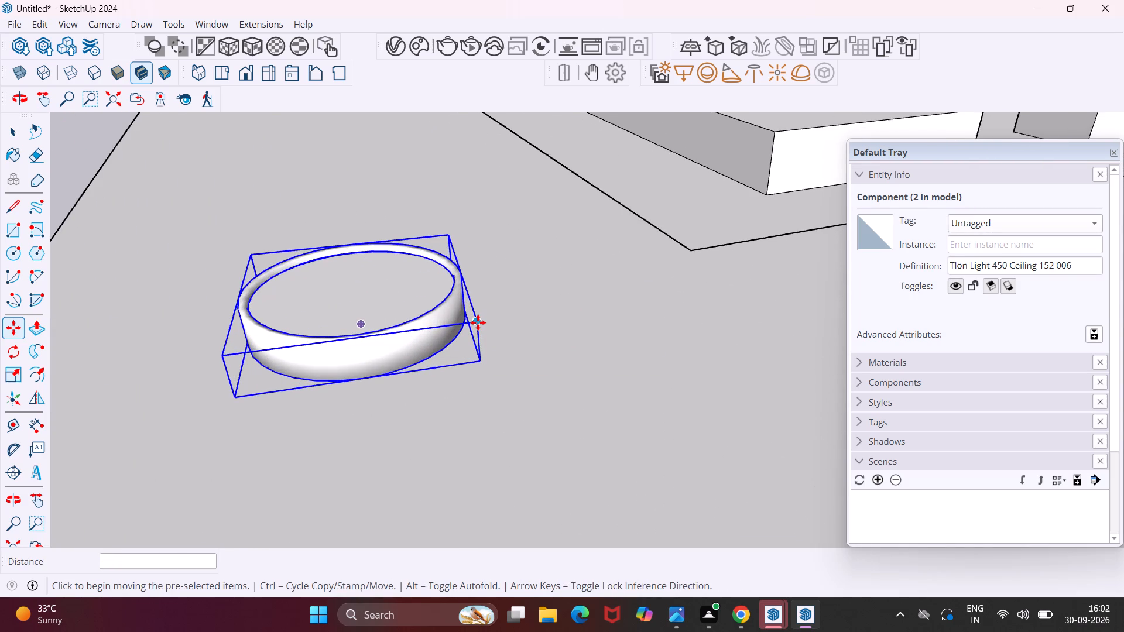
click(478, 322)
scroll(478, 332, down, 2)
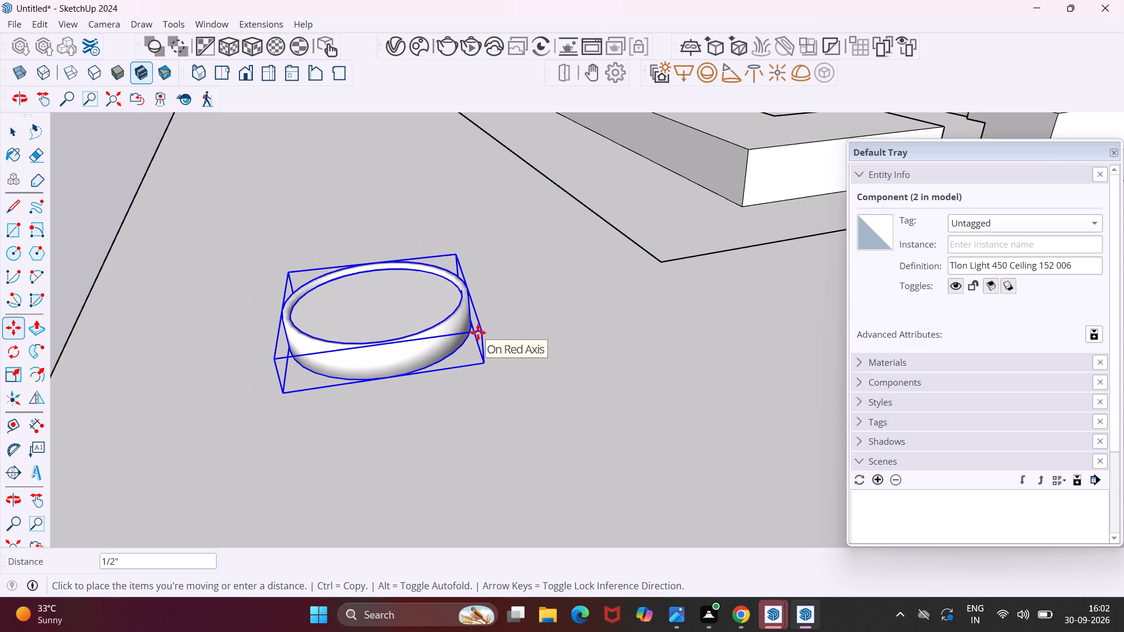
middle_drag(478, 332, 449, 222)
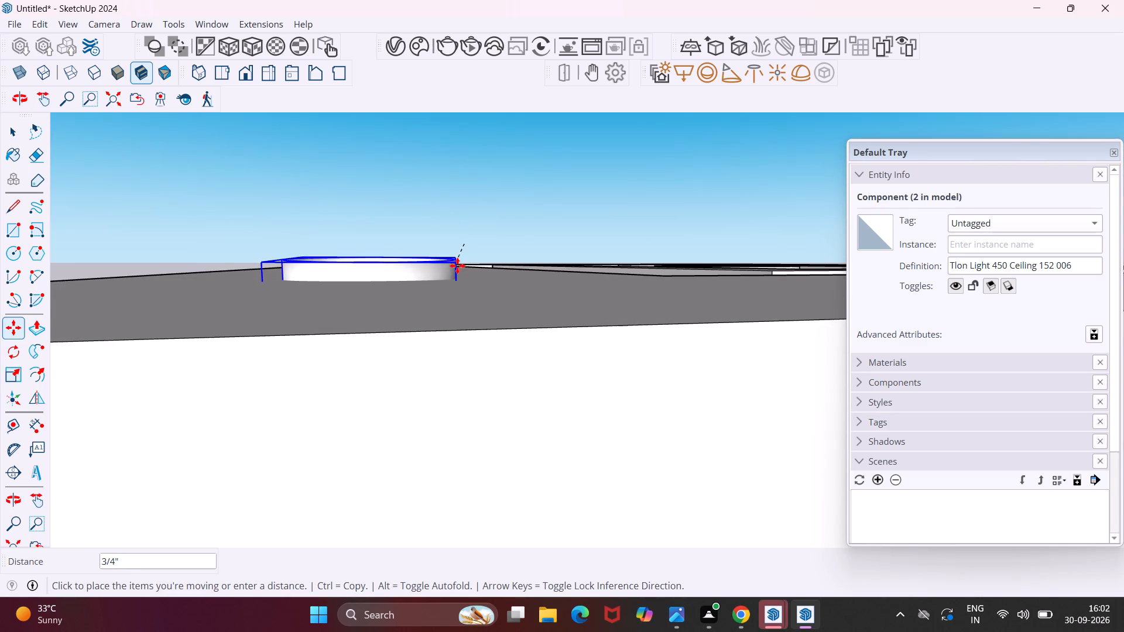
click(457, 266)
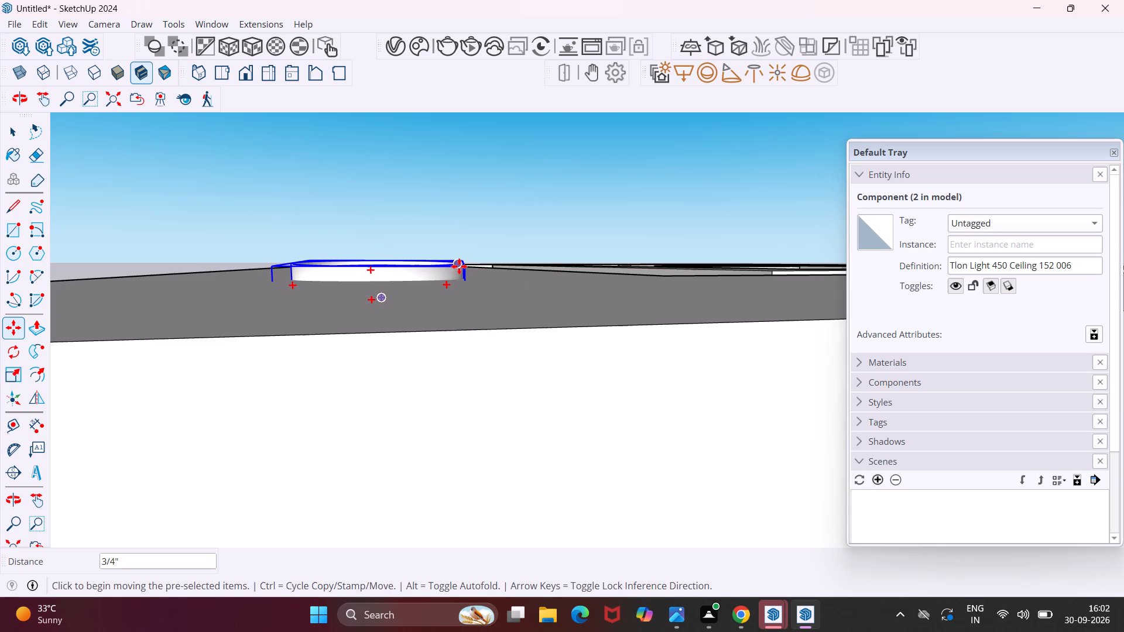
Copy the sunk Tlon Light about 8' 1" along the green axis to the opposite corner of the false ceiling border.
middle_drag(460, 266, 448, 370)
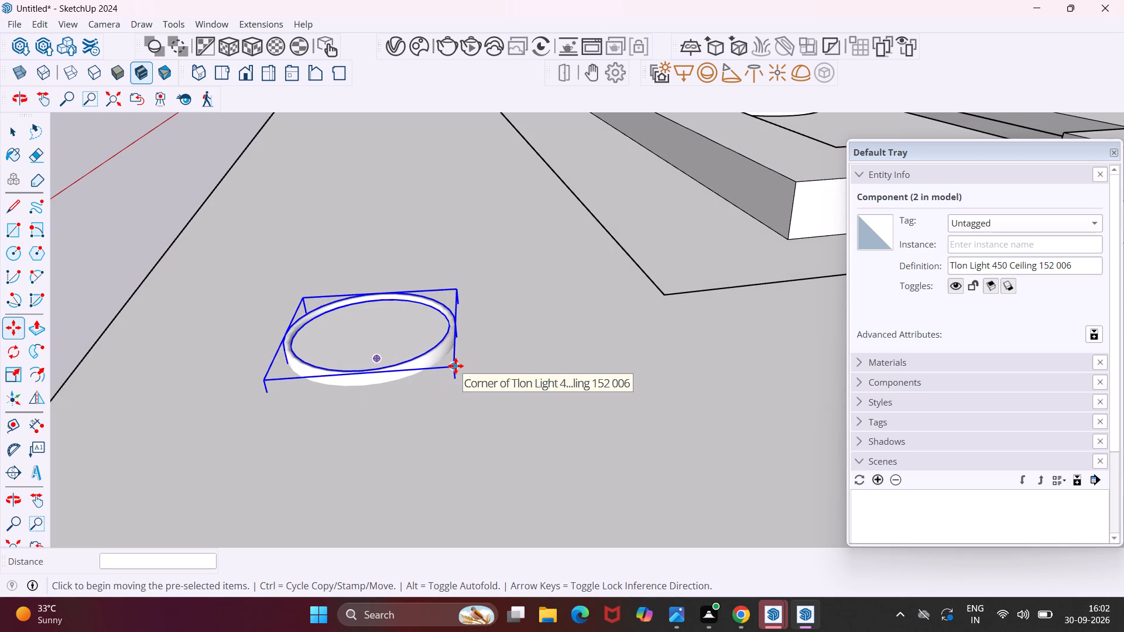
click(455, 366)
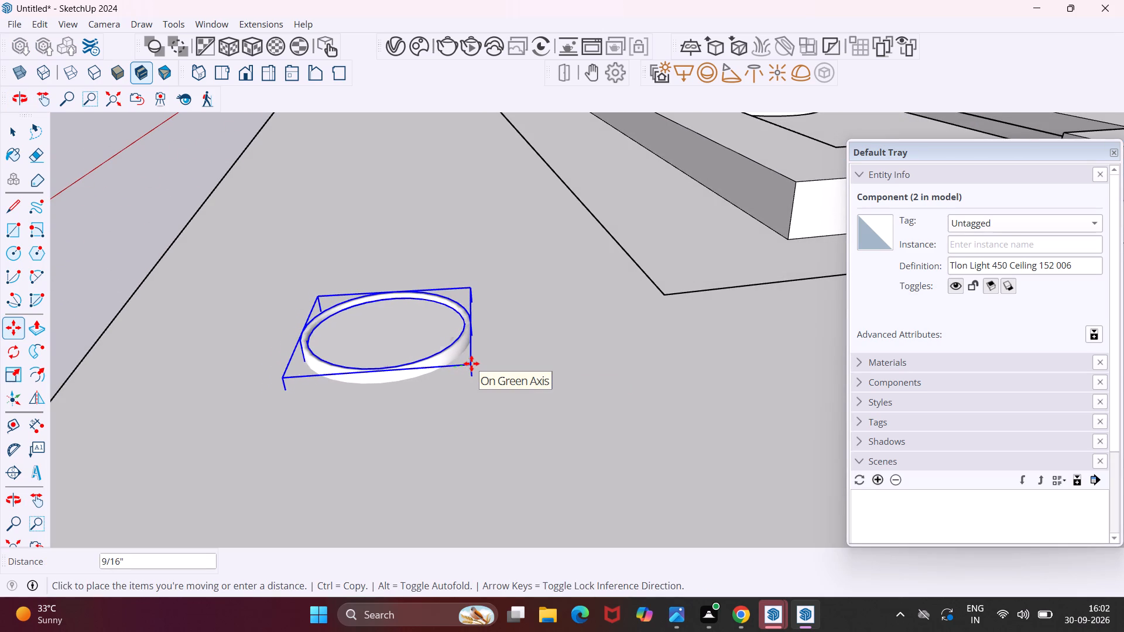
scroll(471, 363, down, 18)
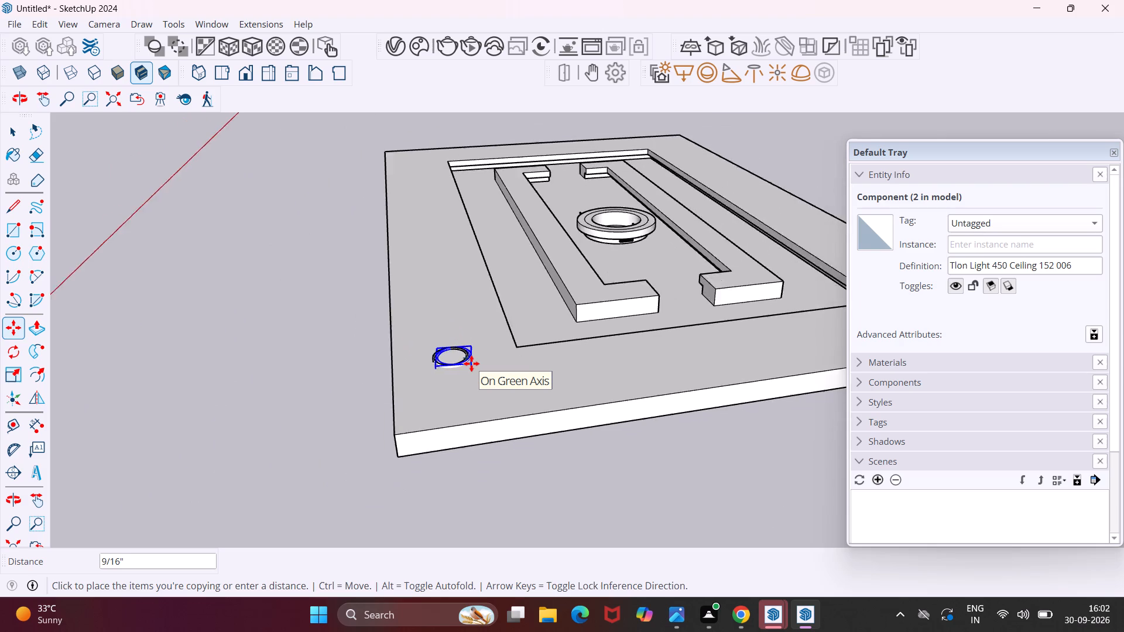
scroll(471, 363, down, 1)
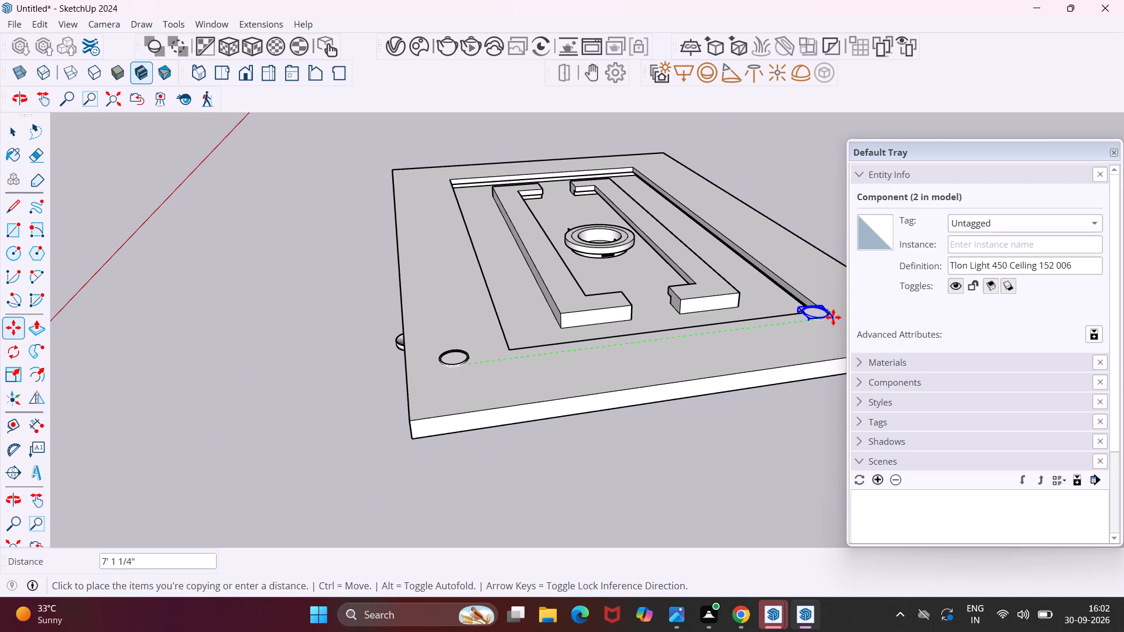
middle_drag(833, 317, 754, 318)
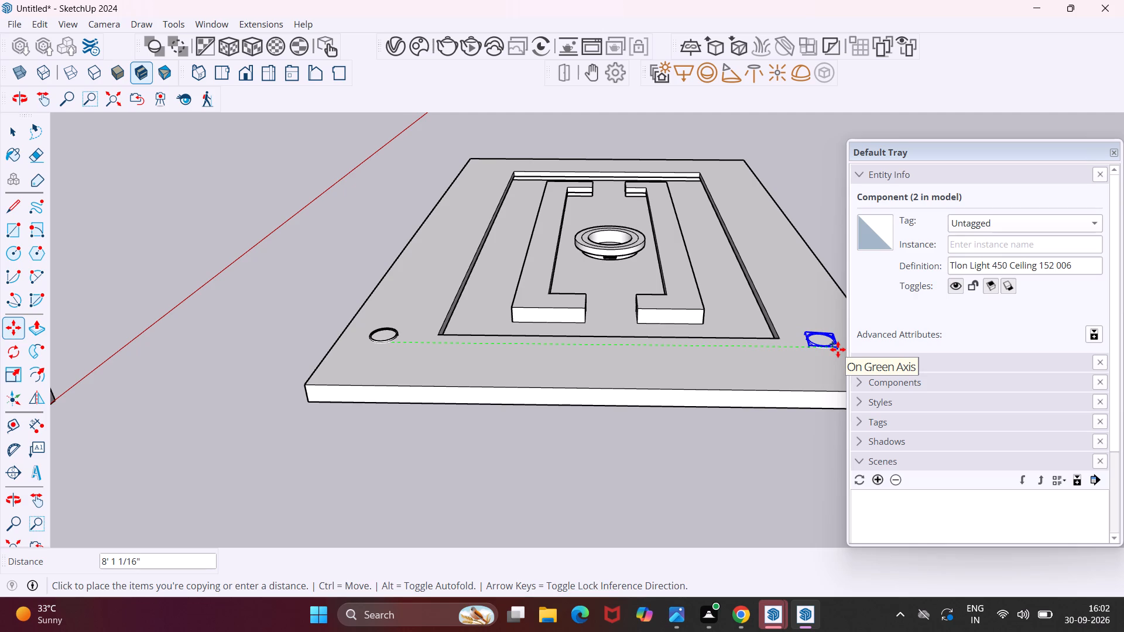
click(838, 349)
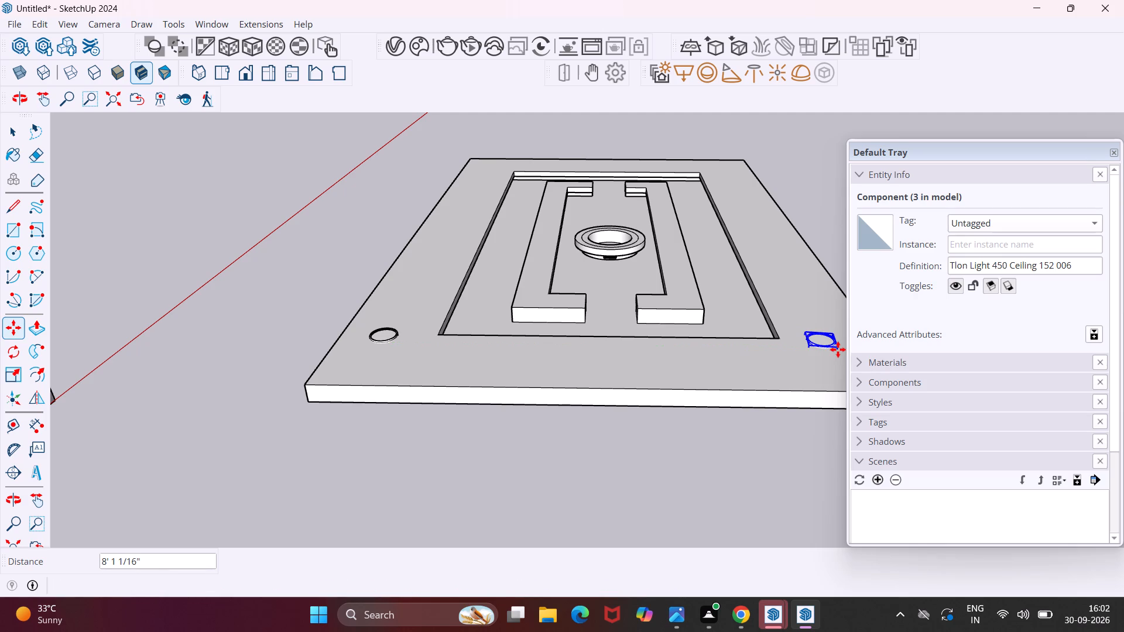
Select both corner Tlon Lights and copy them about 2' 9 3/8" along the red axis on the long borders.
key(space)
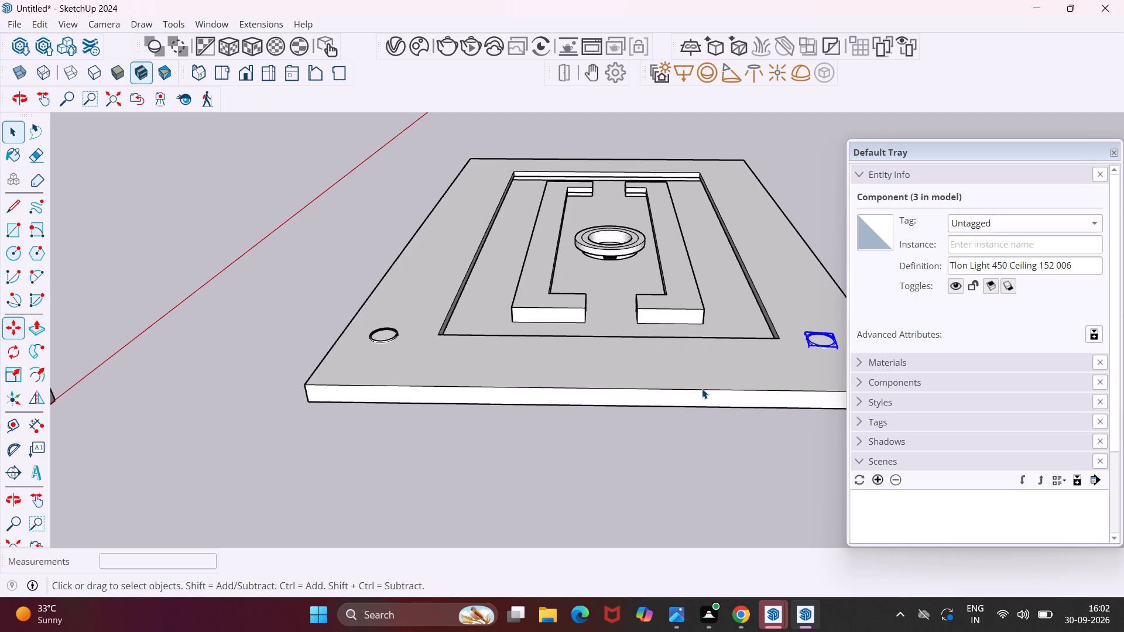
scroll(385, 332, up, 12)
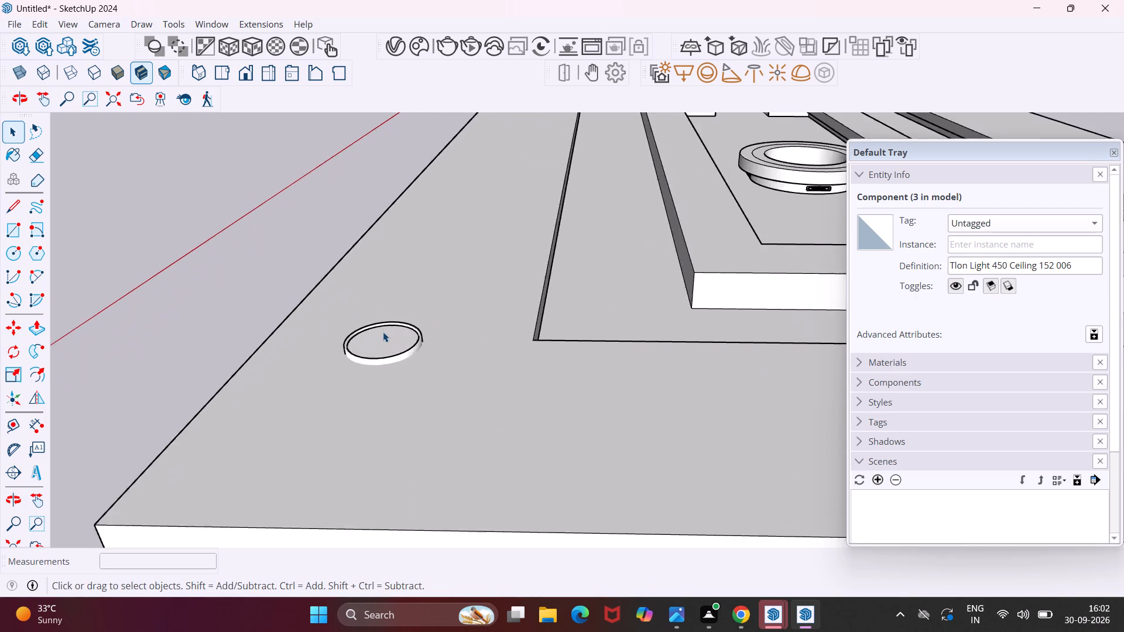
scroll(383, 332, up, 2)
ctrl+click(362, 322)
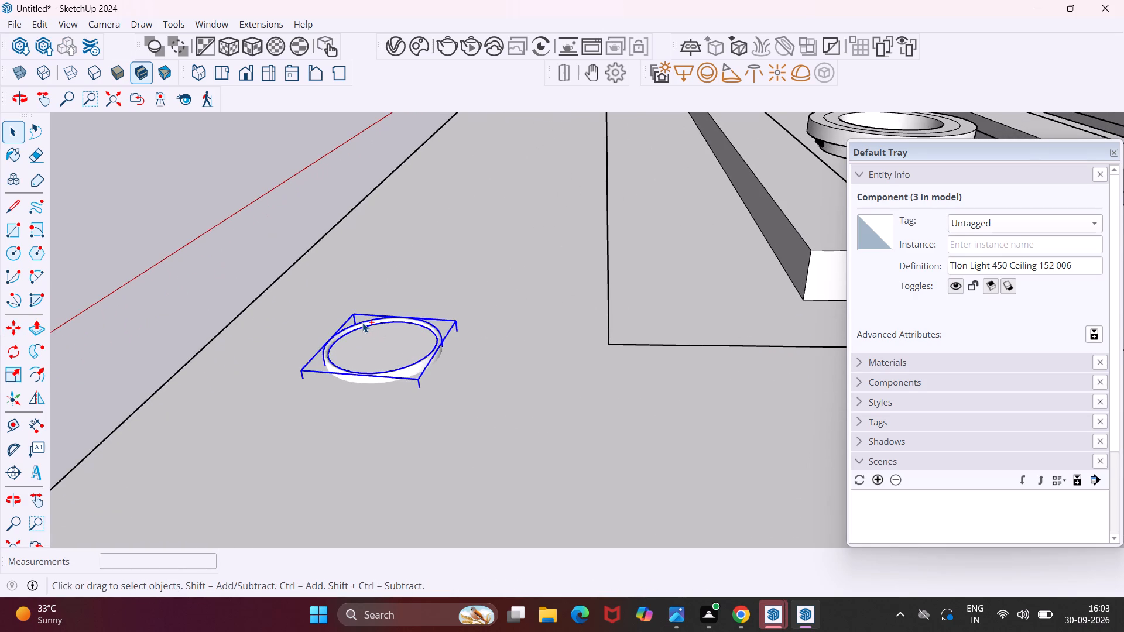
scroll(362, 322, down, 12)
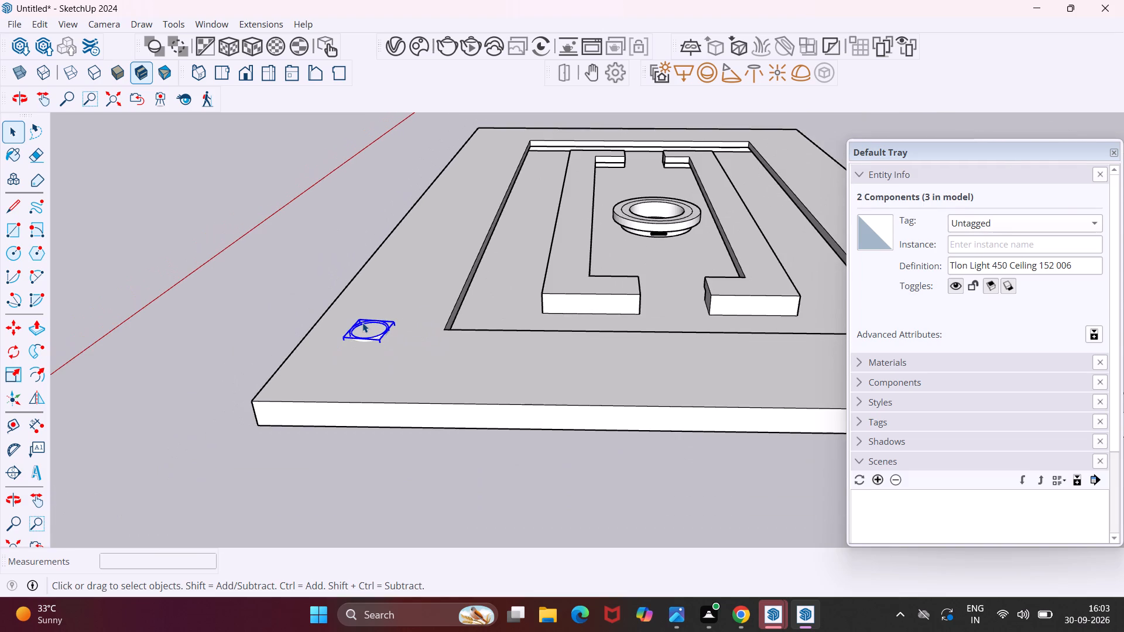
scroll(362, 322, down, 1)
middle_drag(673, 377, 297, 428)
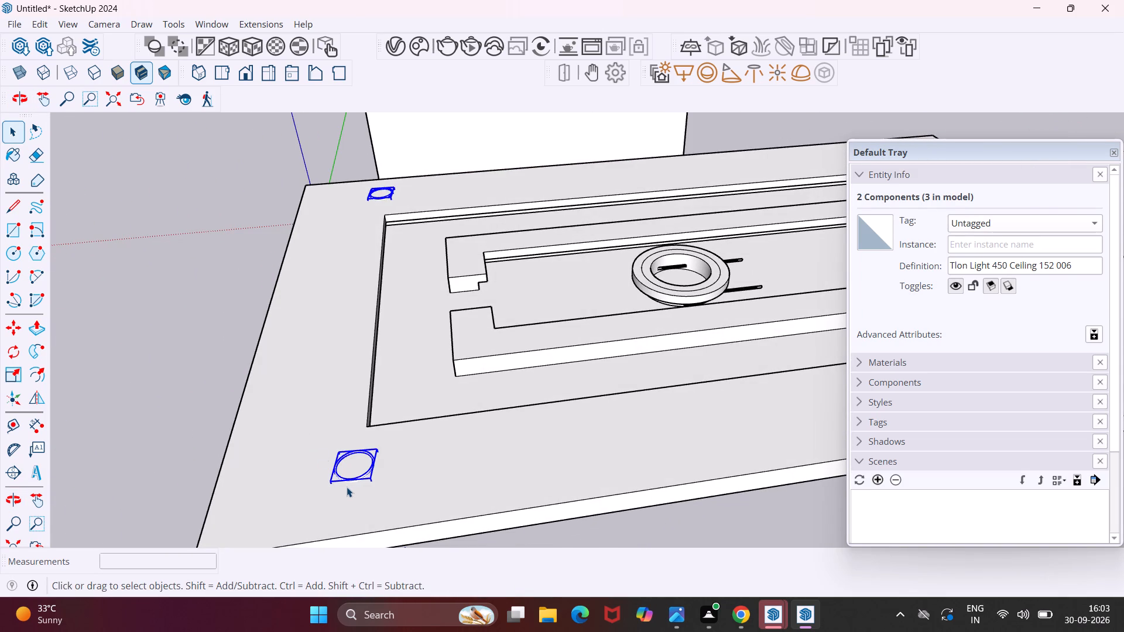
key(m)
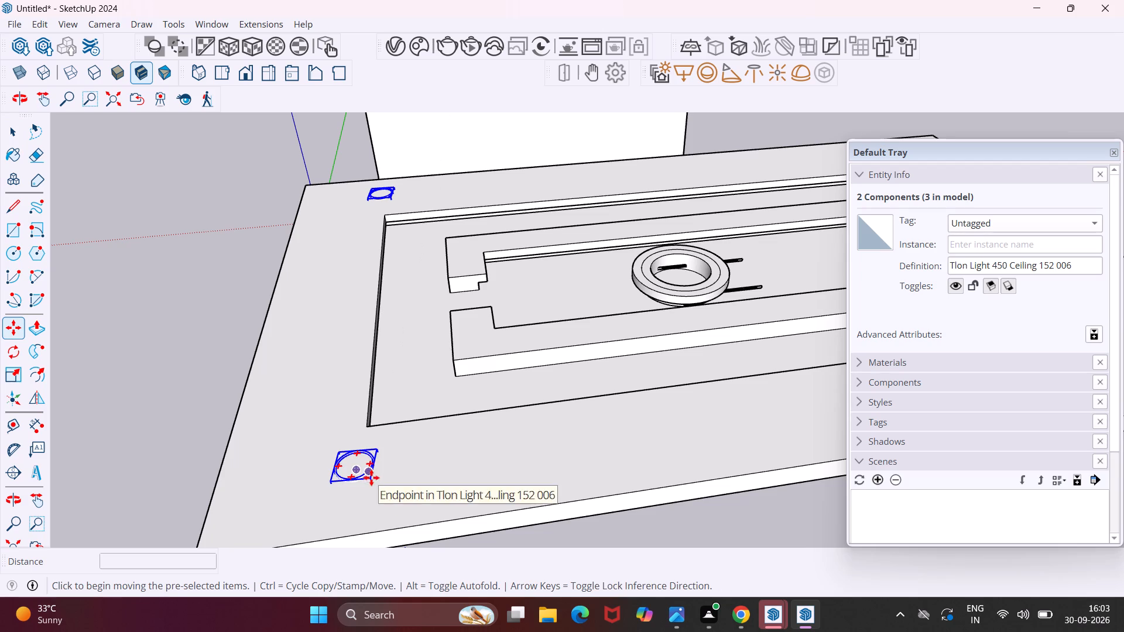
scroll(371, 482, up, 10)
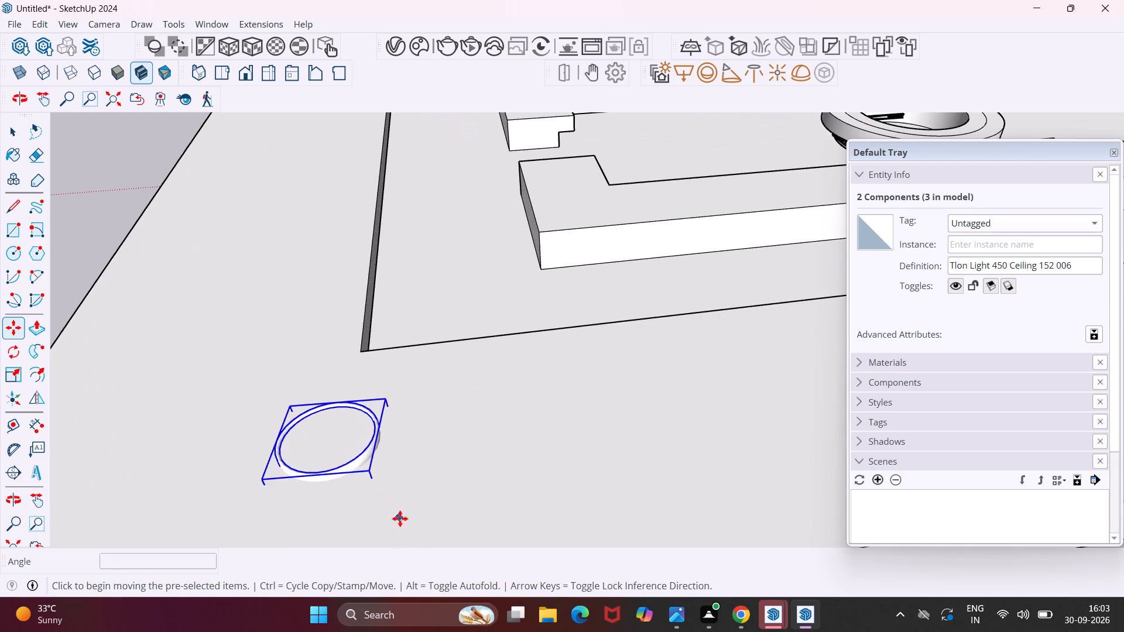
click(369, 471)
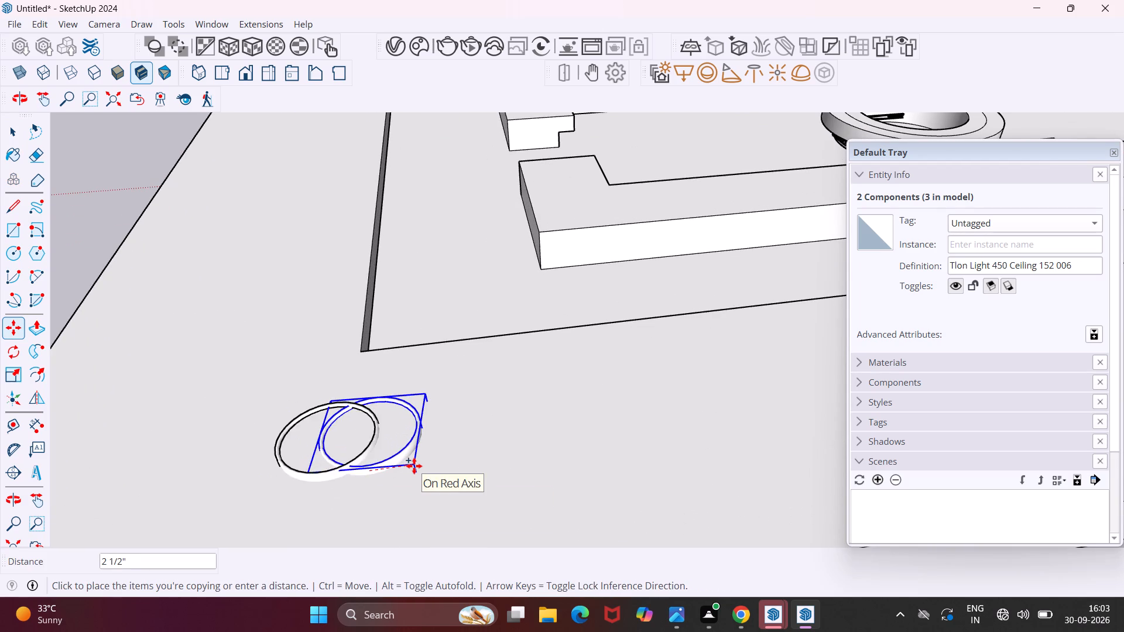
scroll(414, 465, down, 16)
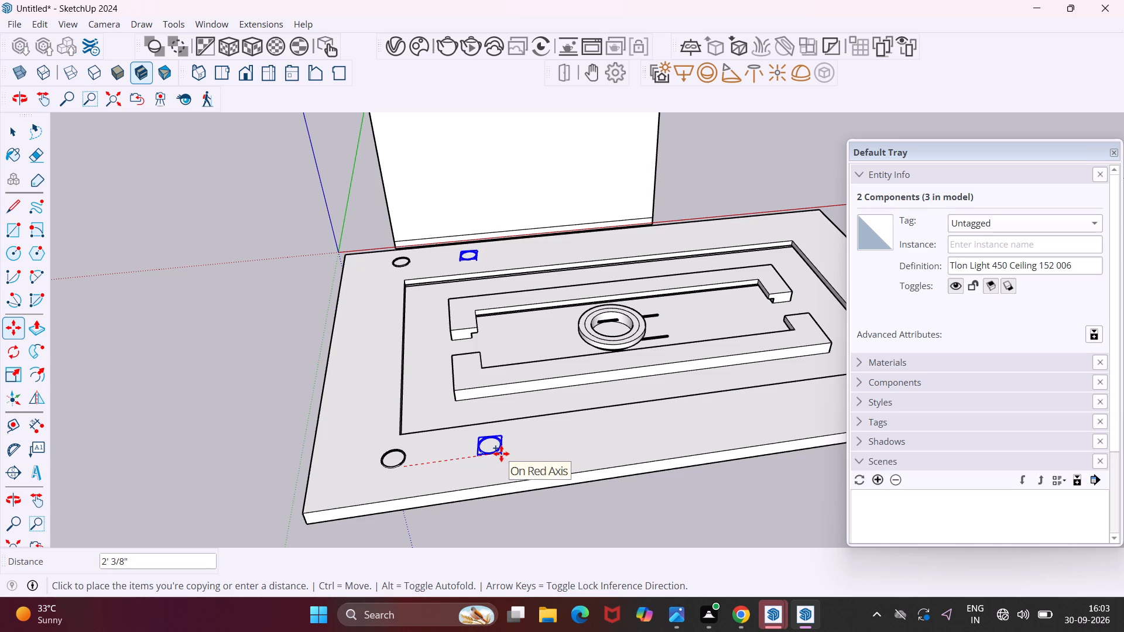
click(536, 449)
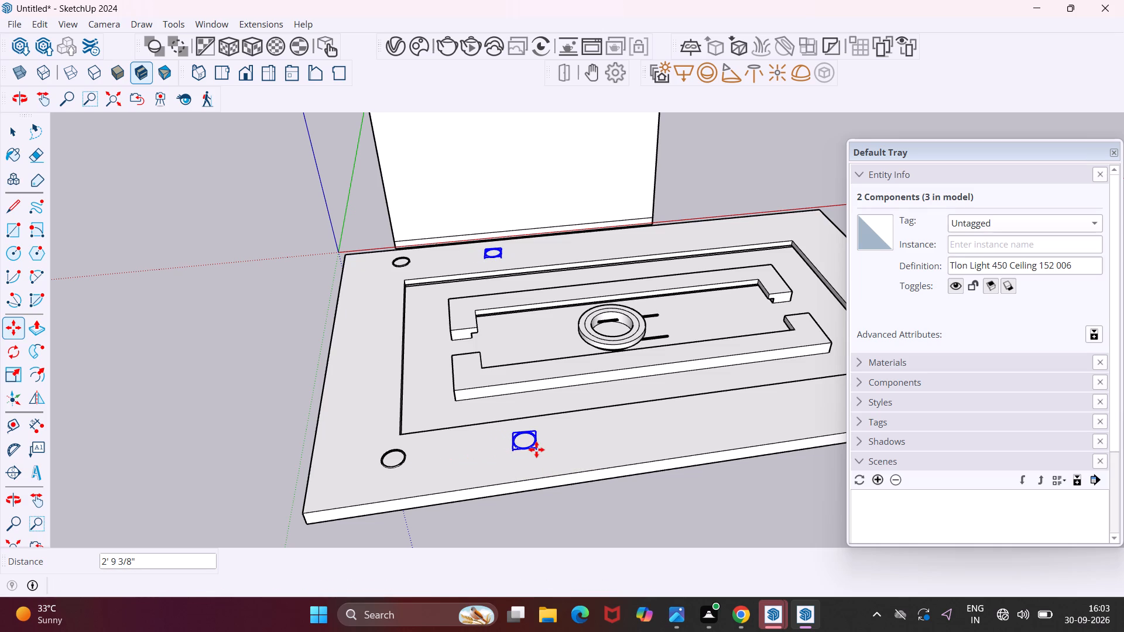
Repeat the light copy as a *4 array along both long borders of the false ceiling.
key(asterisk)
key(4)
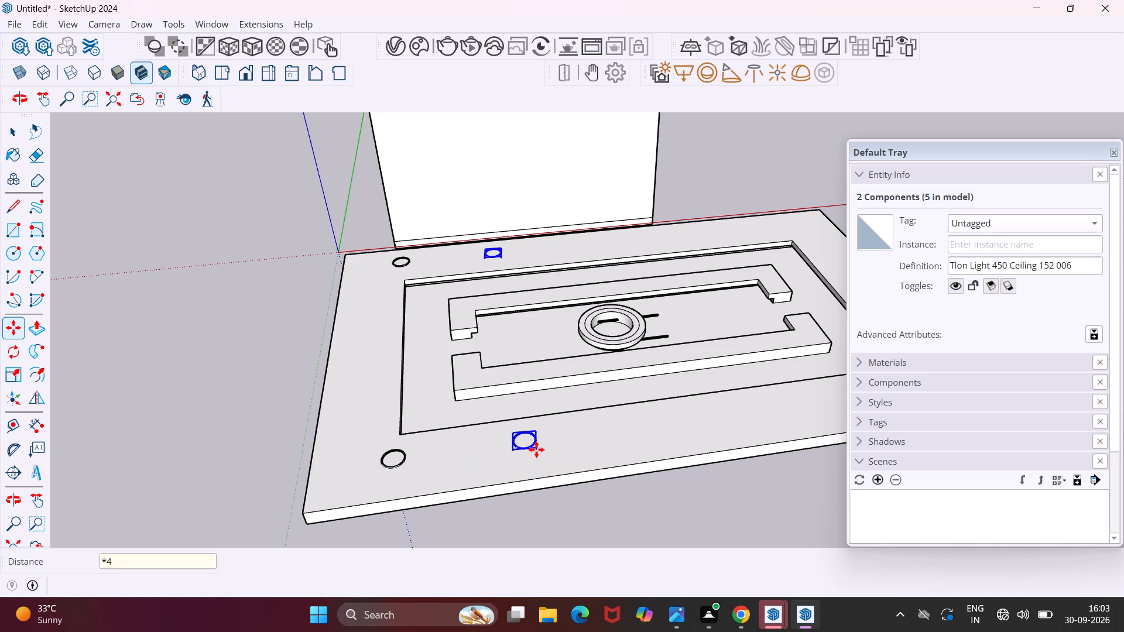
key(Return)
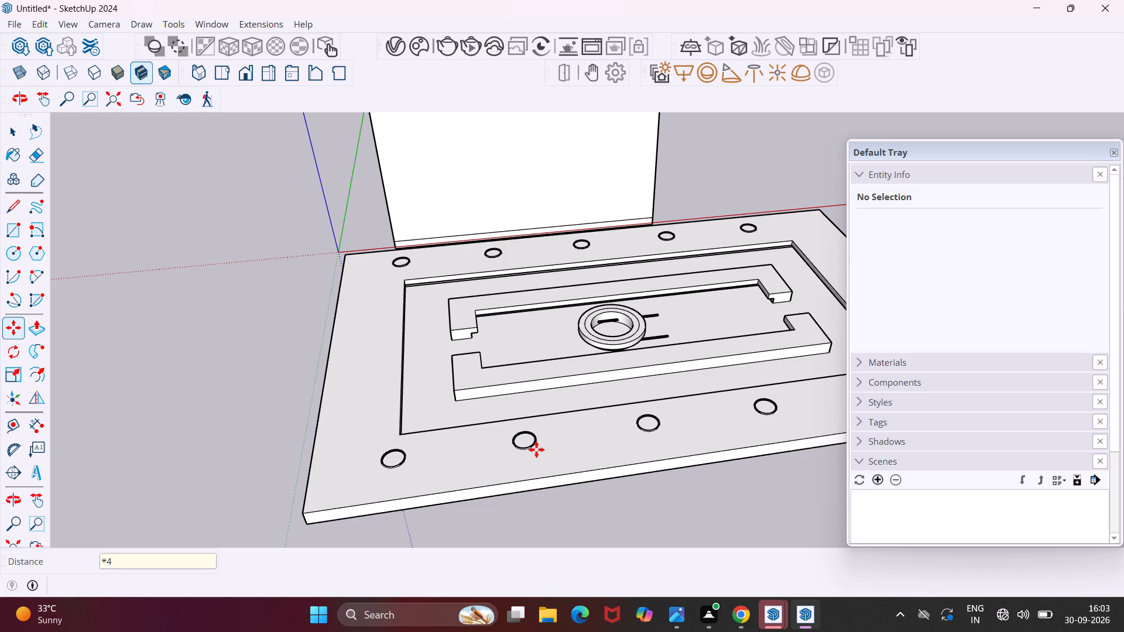
Delete the spare Tlon Light lying outside the false ceiling.
scroll(536, 449, down, 4)
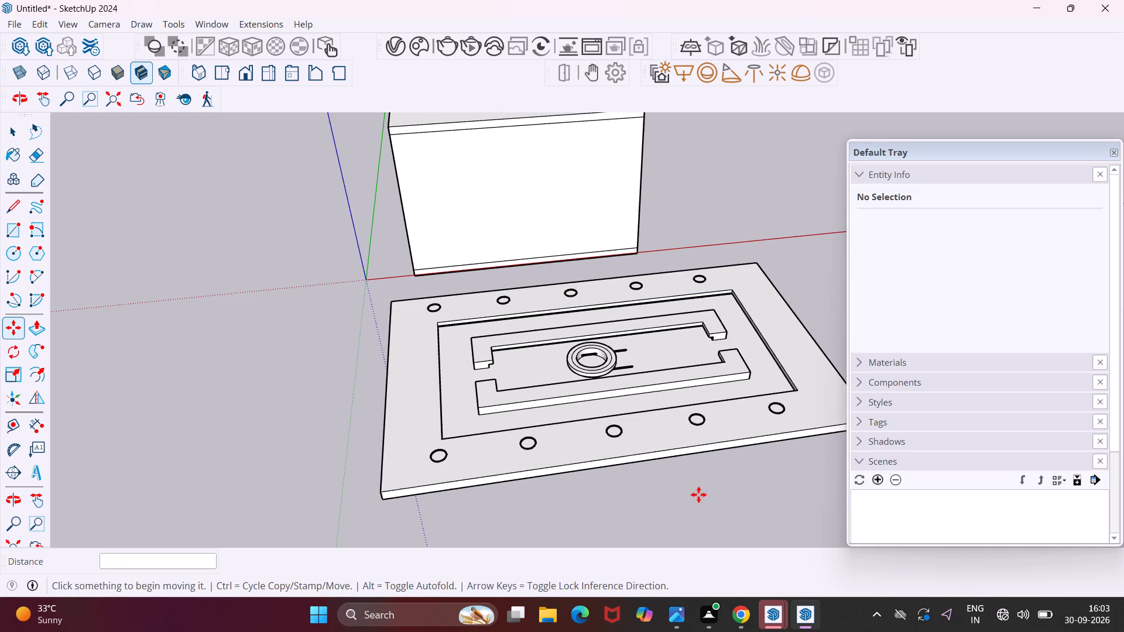
scroll(446, 508, down, 8)
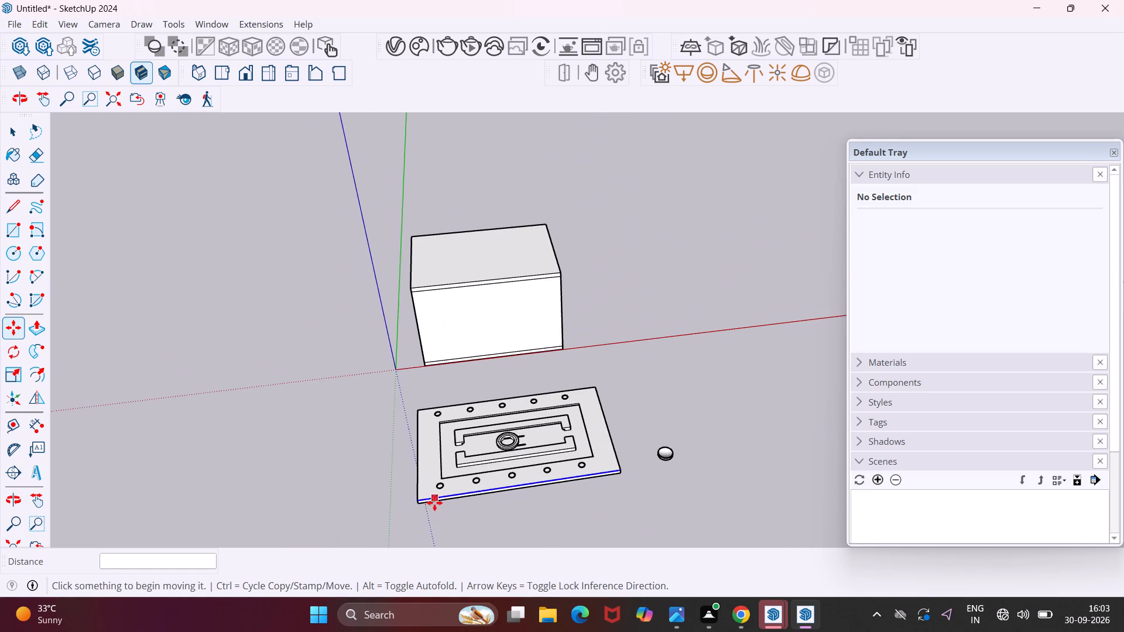
key(Escape)
key(space)
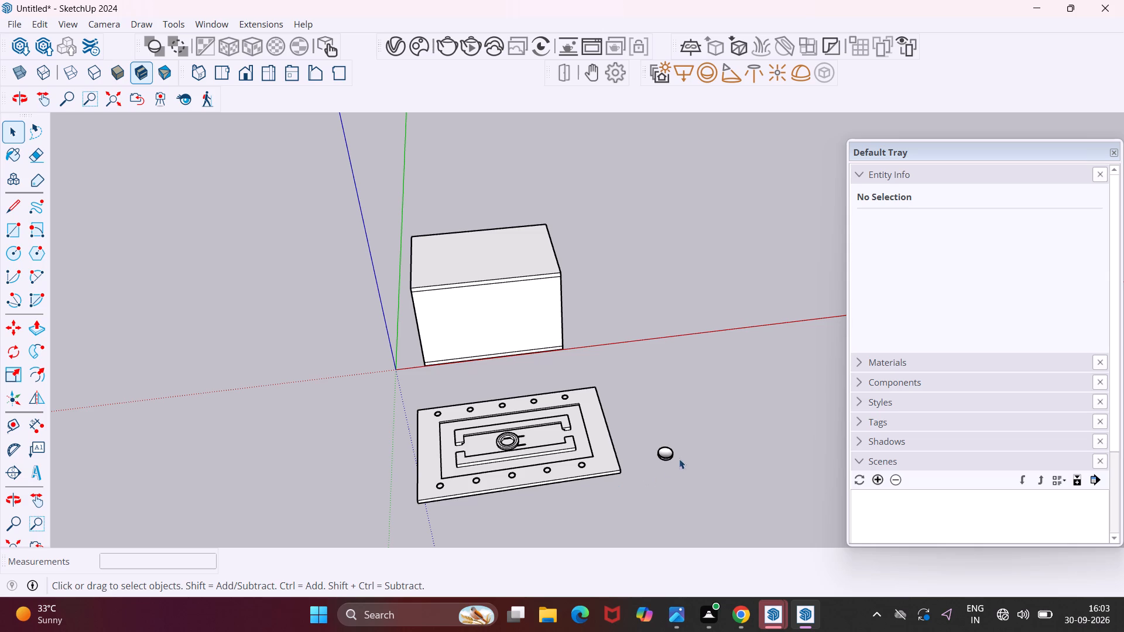
click(664, 452)
key(Delete)
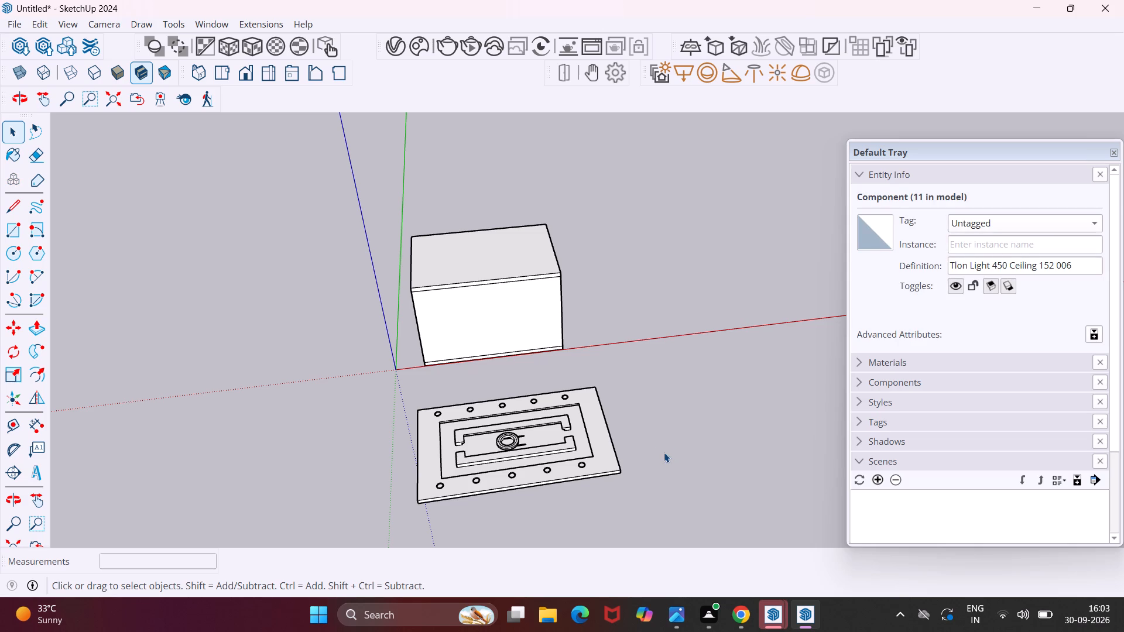
Examine the room box and the separate false ceiling panel from different sides and a low viewpoint.
middle_drag(643, 464, 817, 442)
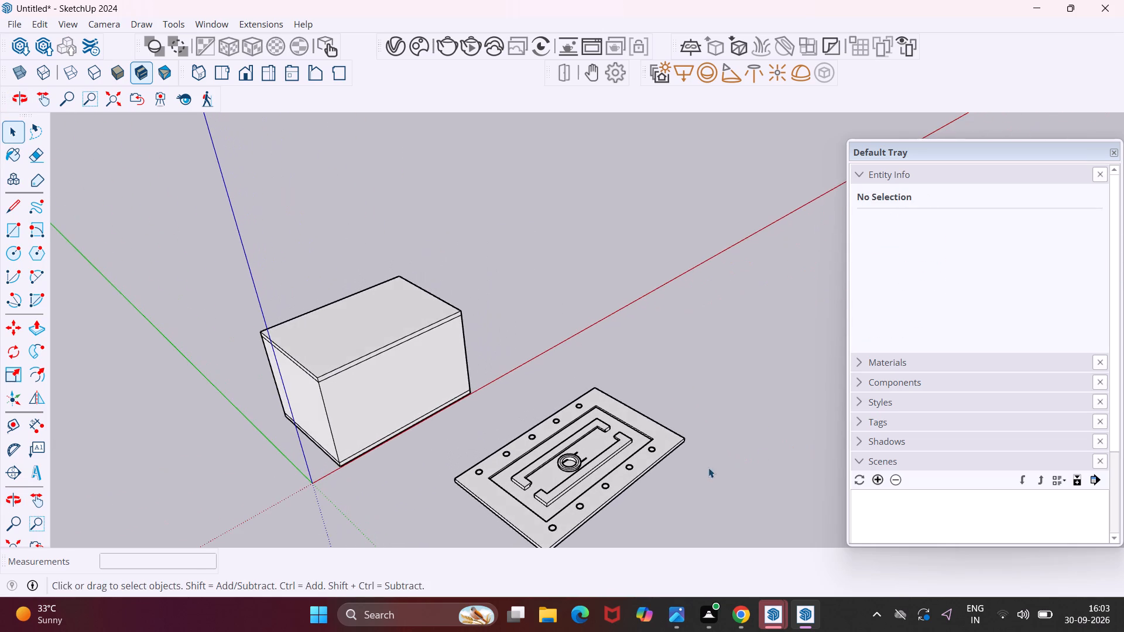
middle_drag(706, 469, 792, 437)
scroll(720, 455, down, 4)
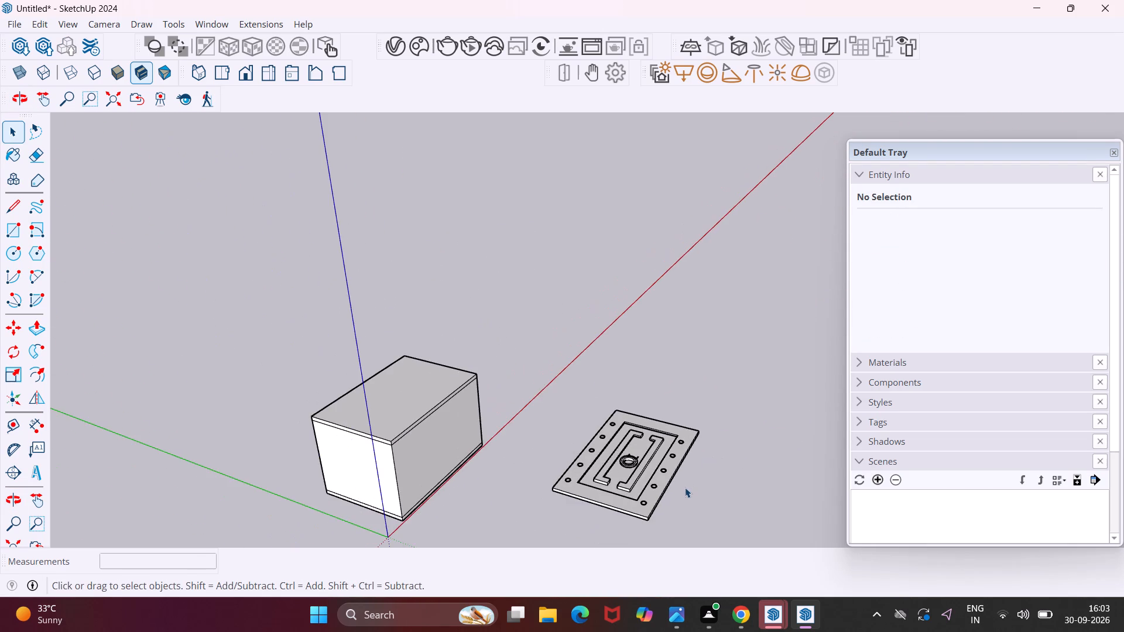
middle_drag(685, 487, 765, 367)
scroll(728, 408, down, 2)
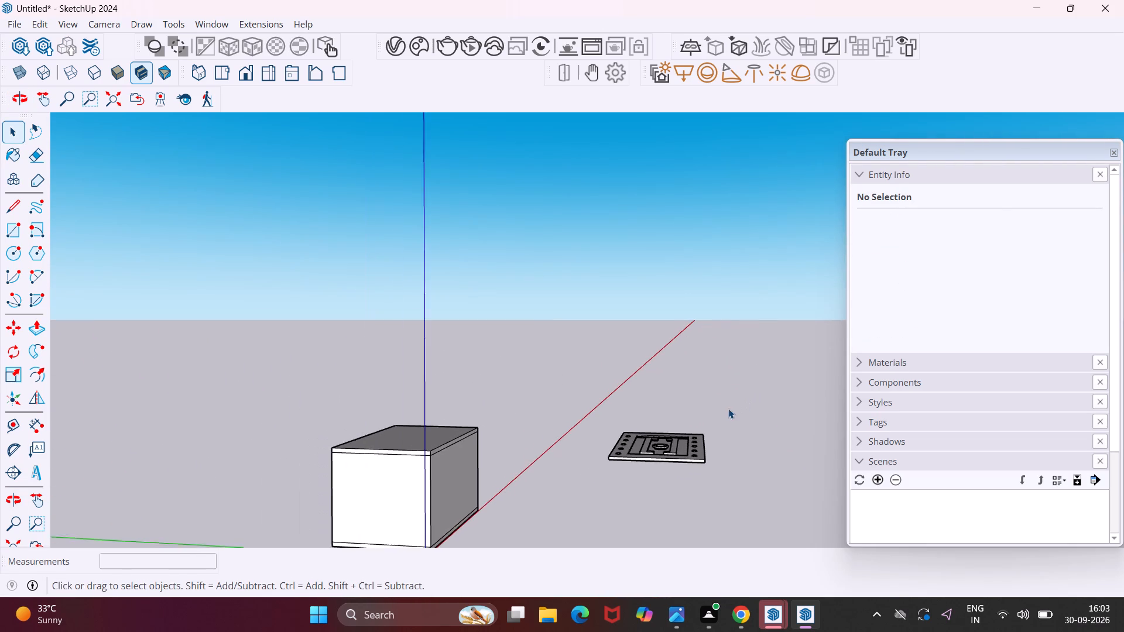
scroll(728, 408, down, 1)
middle_drag(709, 485, 767, 482)
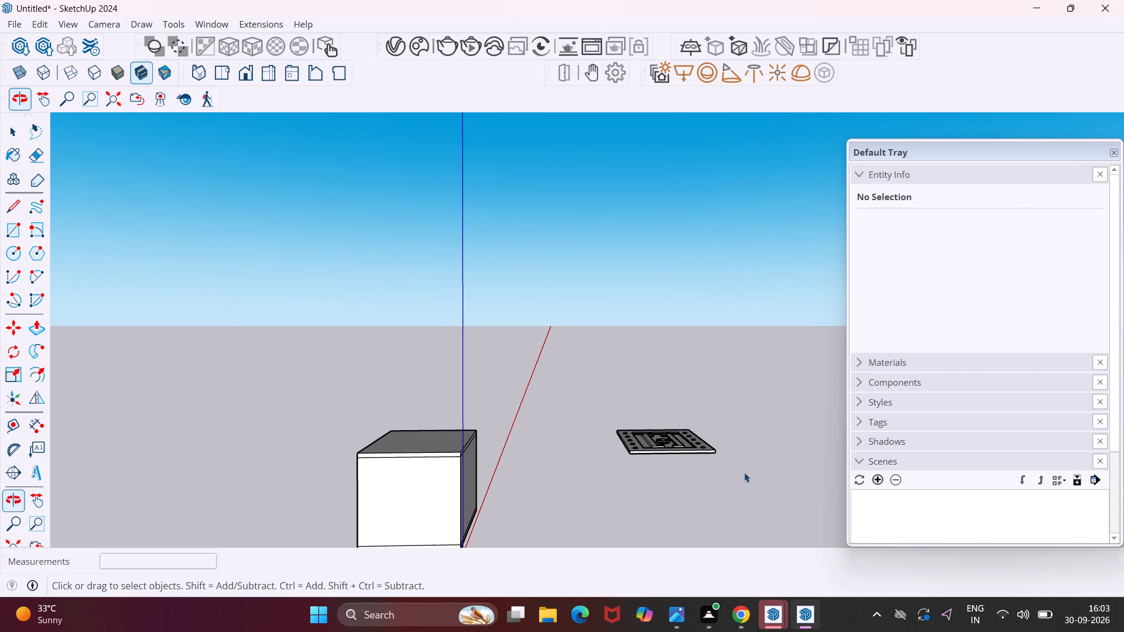
middle_drag(718, 445, 704, 412)
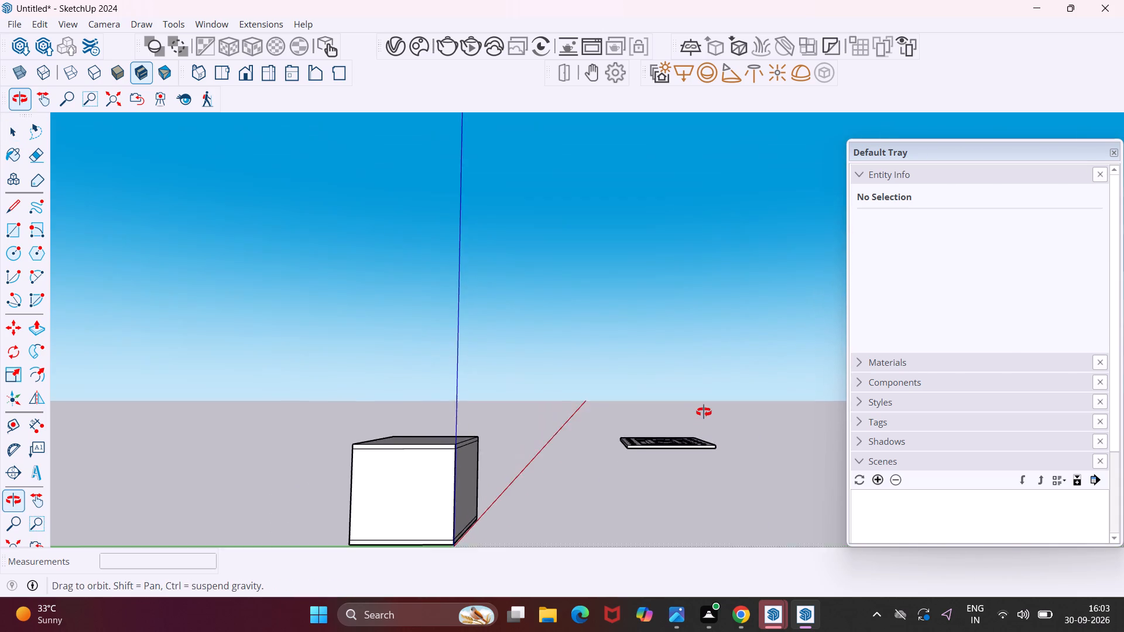
Select the entire false ceiling panel with its lights and rotate it 180 degrees about the red axis at its corner.
middle_drag(704, 412, 706, 405)
middle_drag(765, 455, 742, 439)
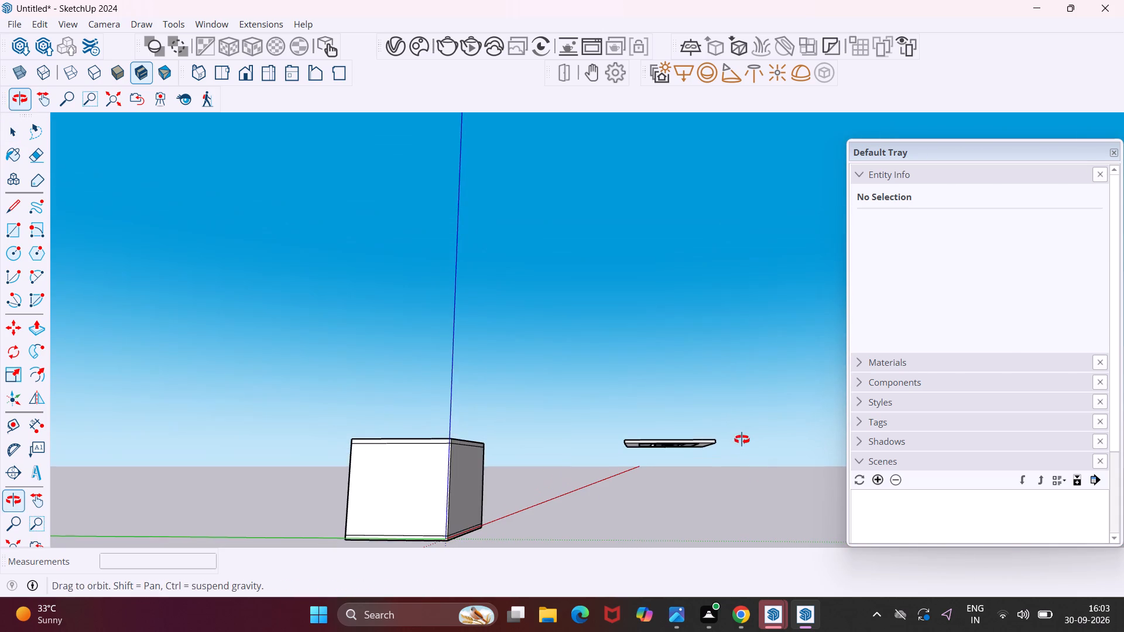
middle_drag(742, 439, 738, 438)
drag(778, 418, 667, 472)
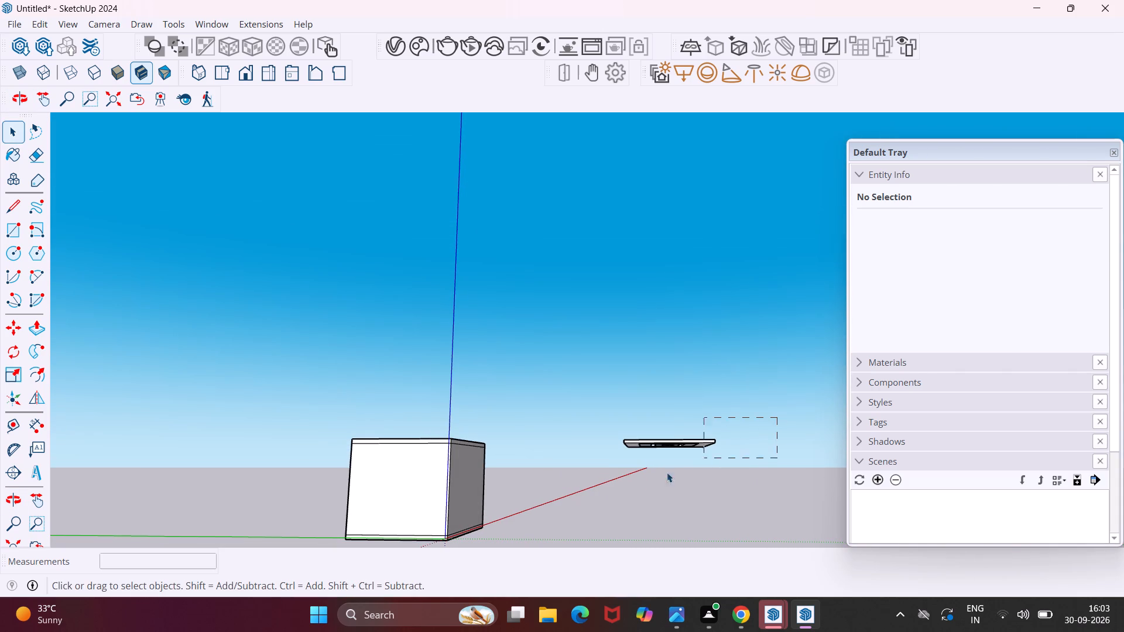
drag(667, 472, 595, 489)
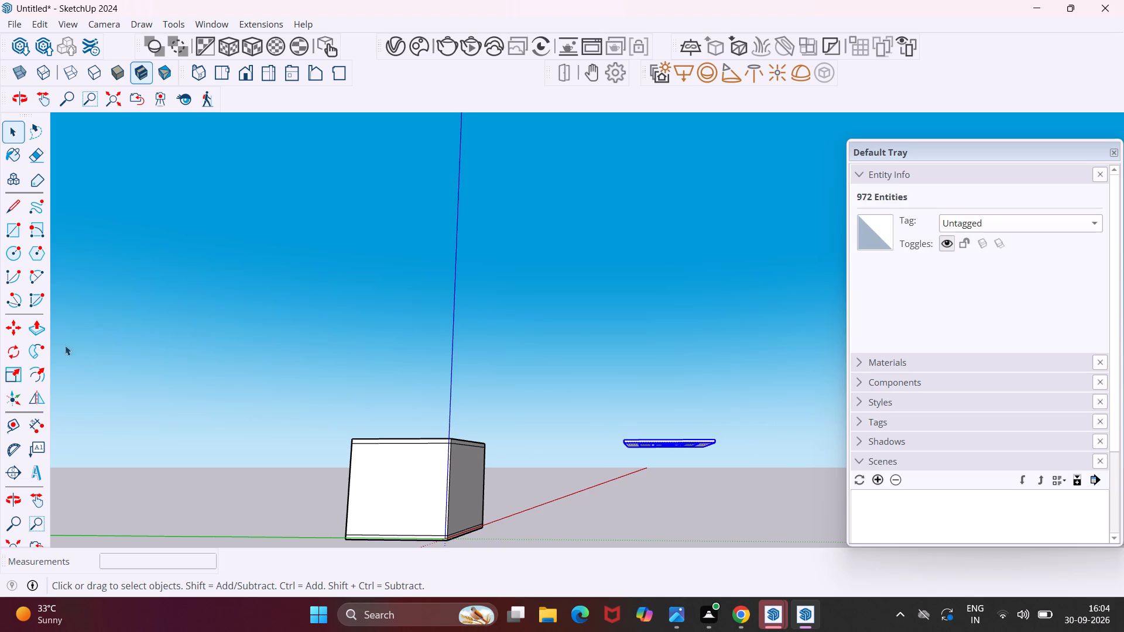
click(18, 353)
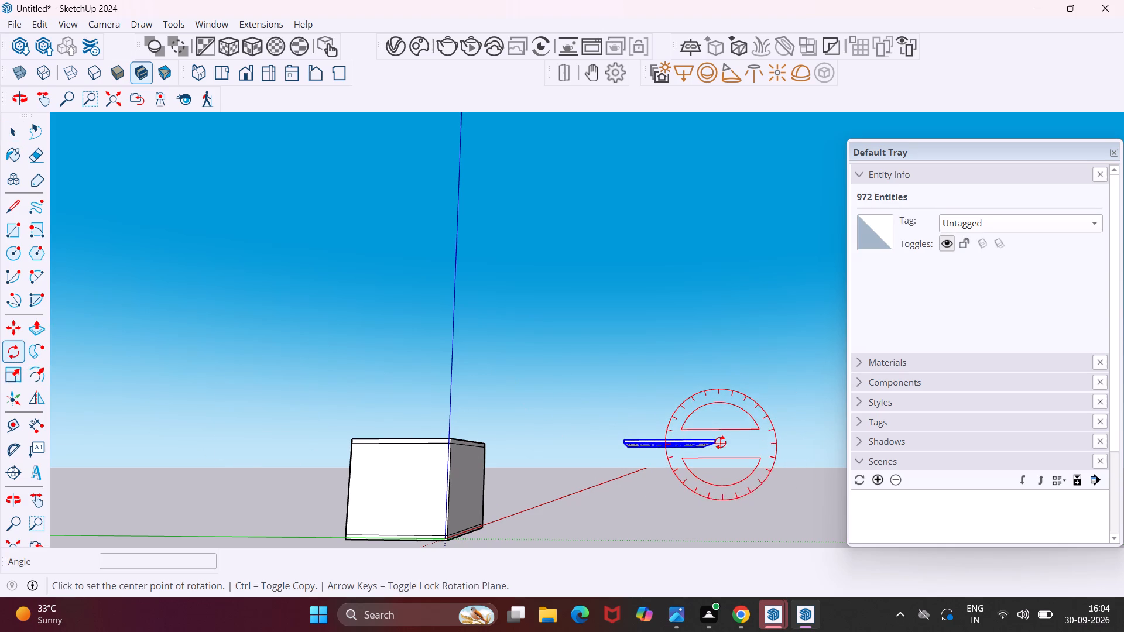
click(715, 442)
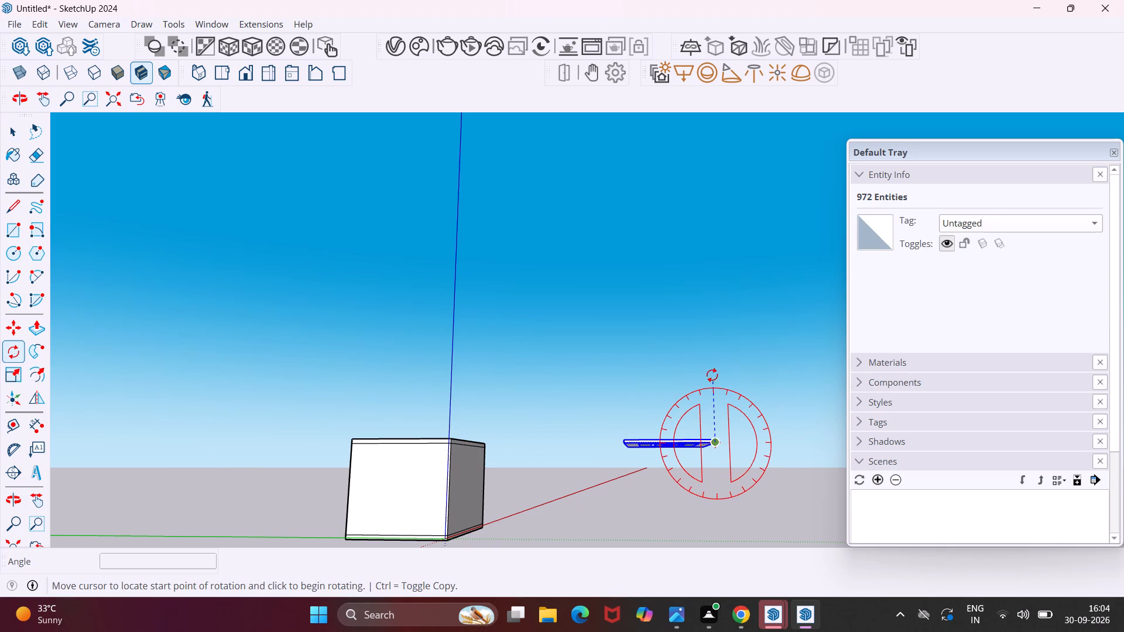
click(712, 368)
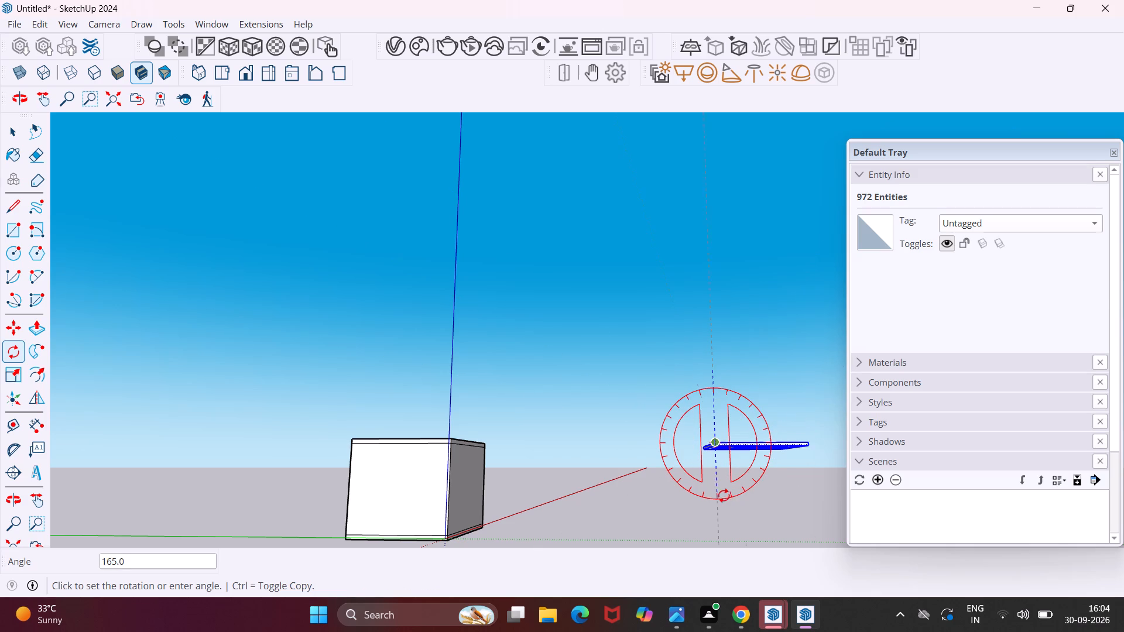
click(721, 496)
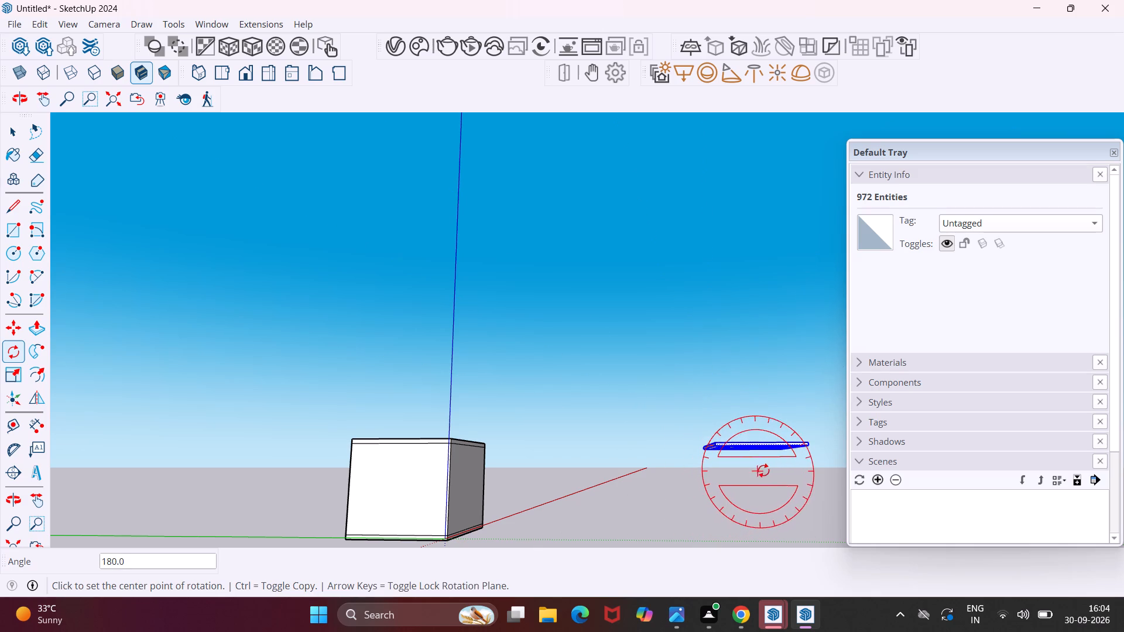
Examine the rotated false ceiling panel and the room box from several sides, above and below, to check the panel's orientation.
middle_drag(477, 489, 557, 493)
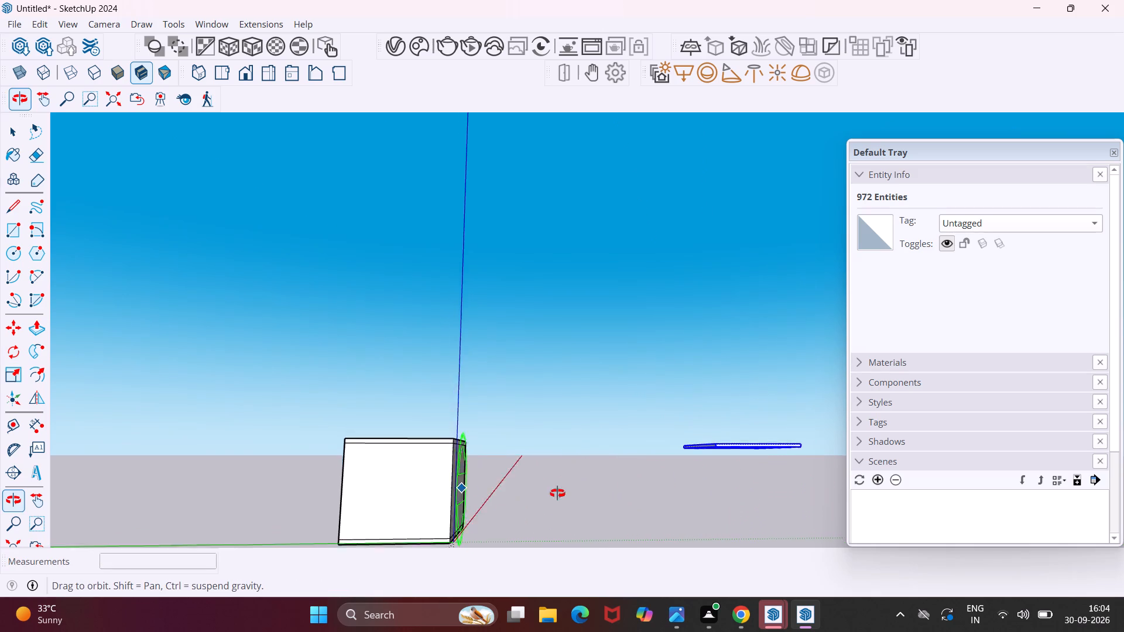
middle_drag(557, 493, 256, 482)
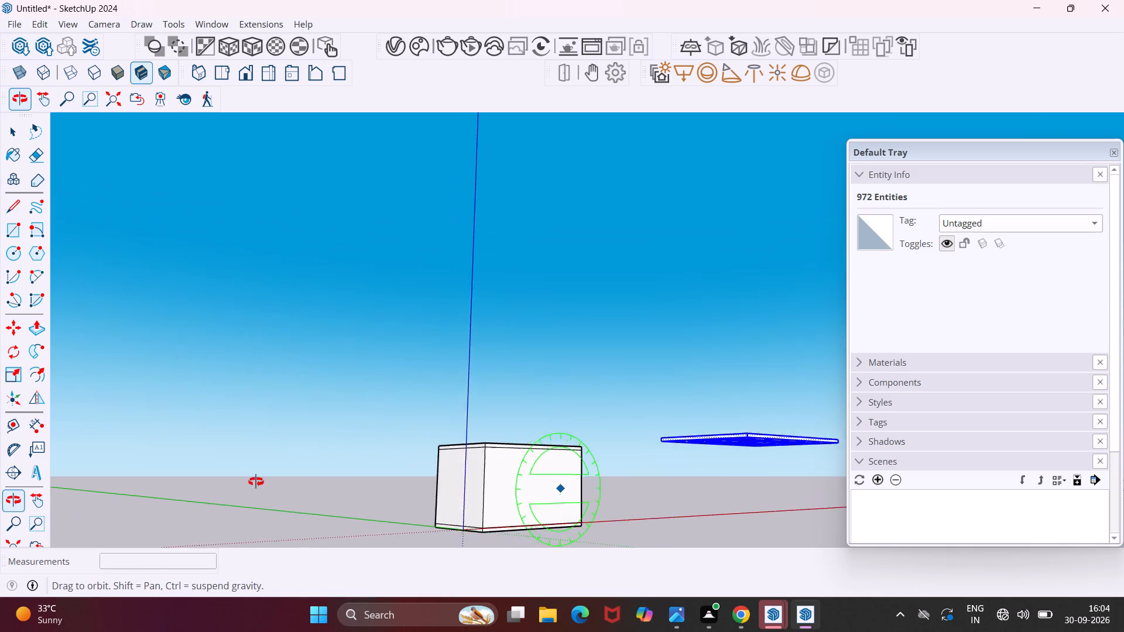
middle_drag(256, 482, 245, 480)
middle_drag(738, 483, 283, 474)
scroll(617, 382, down, 6)
scroll(564, 385, down, 4)
middle_drag(866, 484, 815, 496)
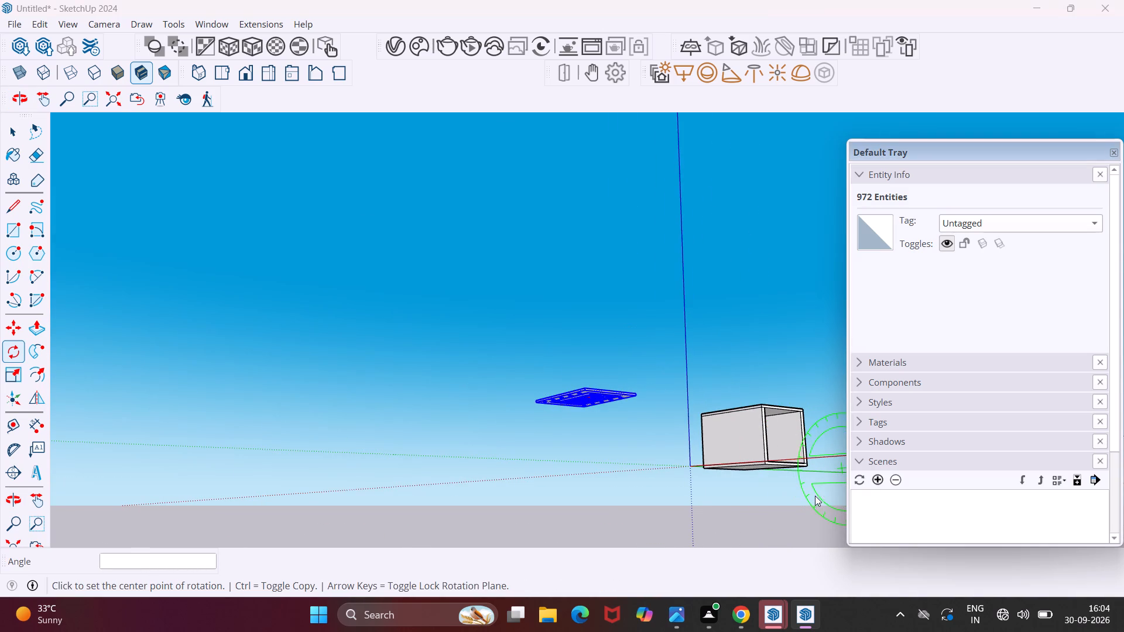
middle_drag(815, 496, 813, 496)
middle_drag(812, 494, 571, 503)
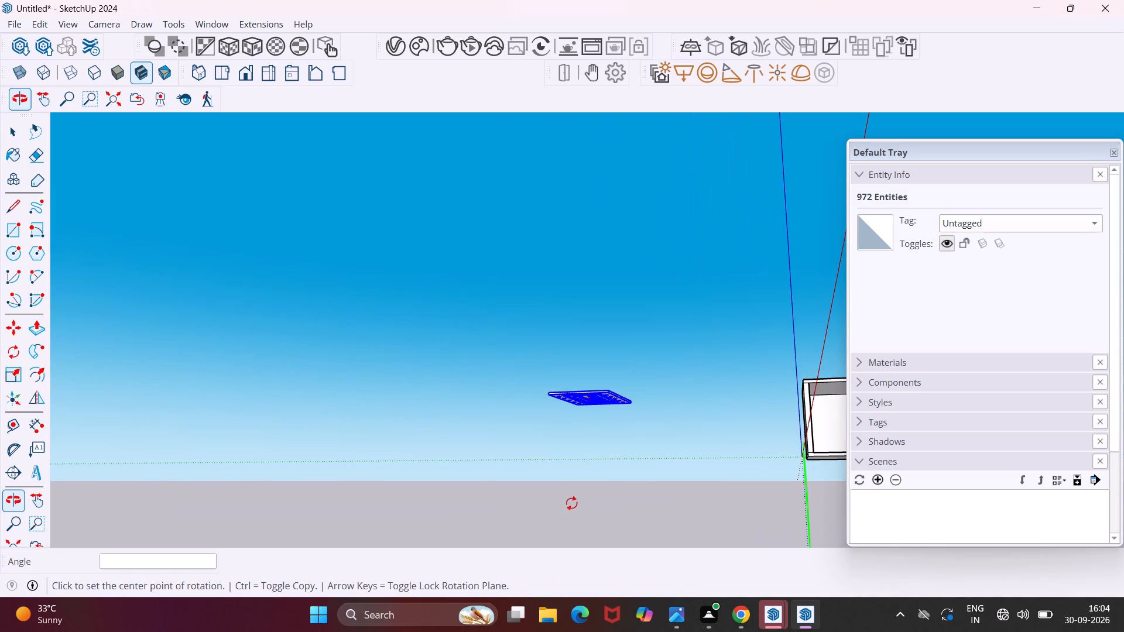
key(Escape)
key(space)
middle_drag(732, 509, 718, 514)
scroll(725, 514, down, 5)
middle_drag(810, 491, 811, 492)
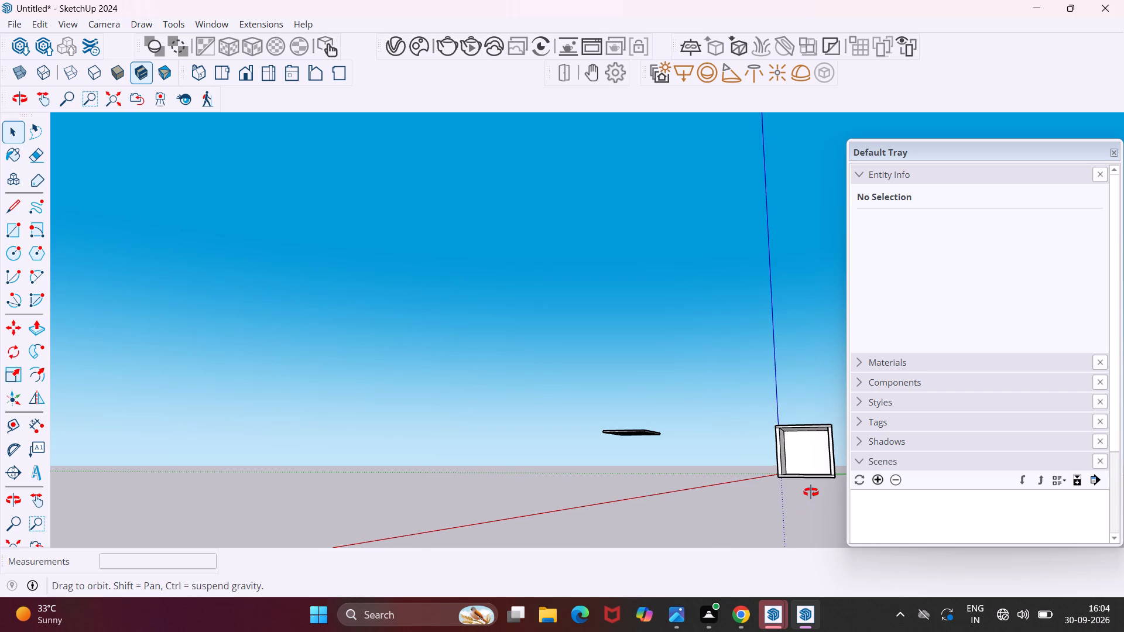
middle_drag(811, 492, 819, 515)
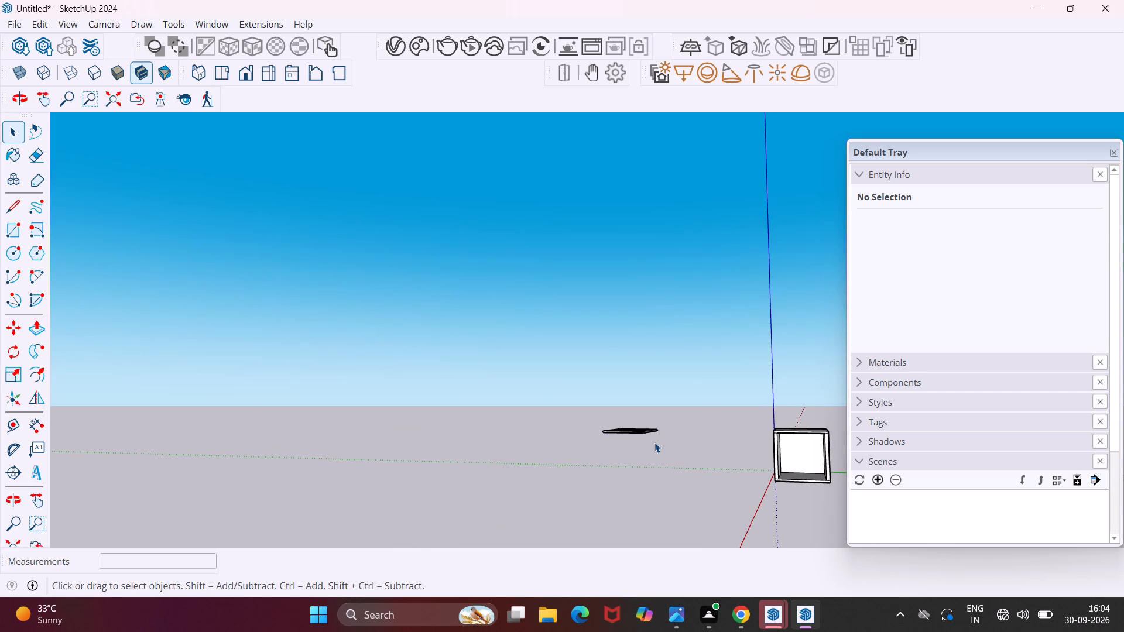
scroll(645, 439, up, 5)
middle_drag(645, 439, 752, 429)
middle_drag(708, 401, 696, 441)
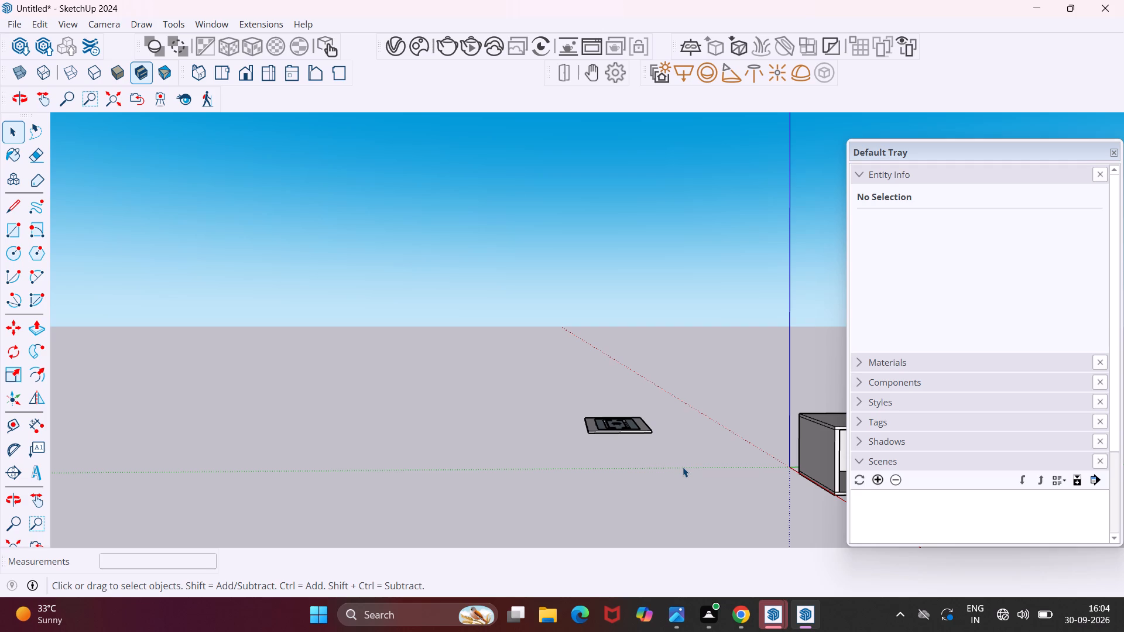
middle_drag(645, 459, 673, 362)
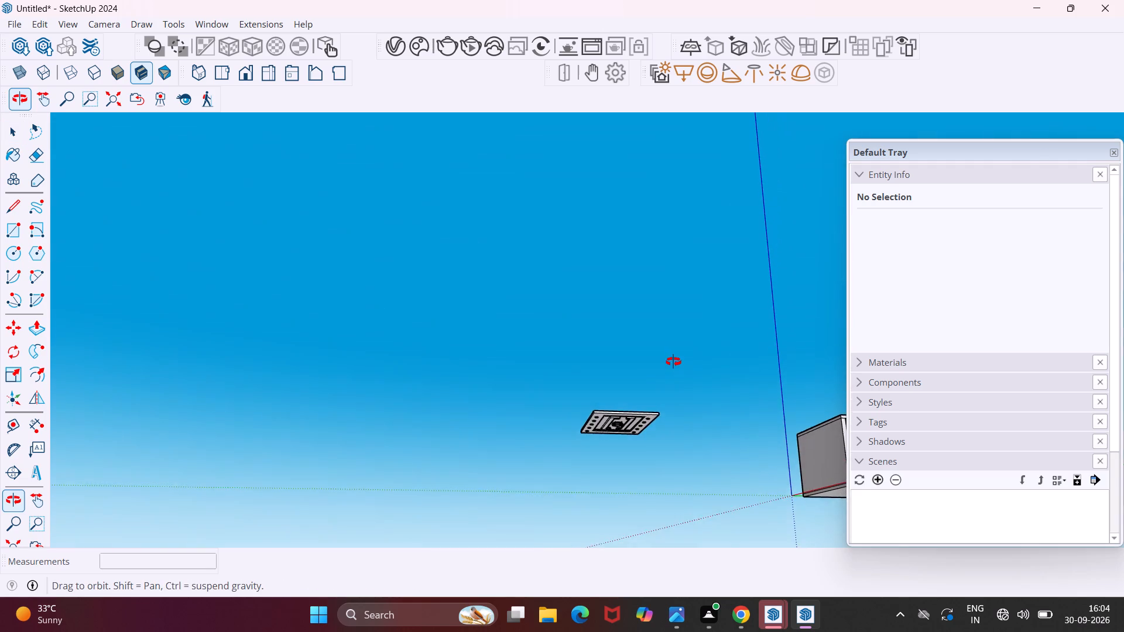
middle_drag(673, 362, 653, 454)
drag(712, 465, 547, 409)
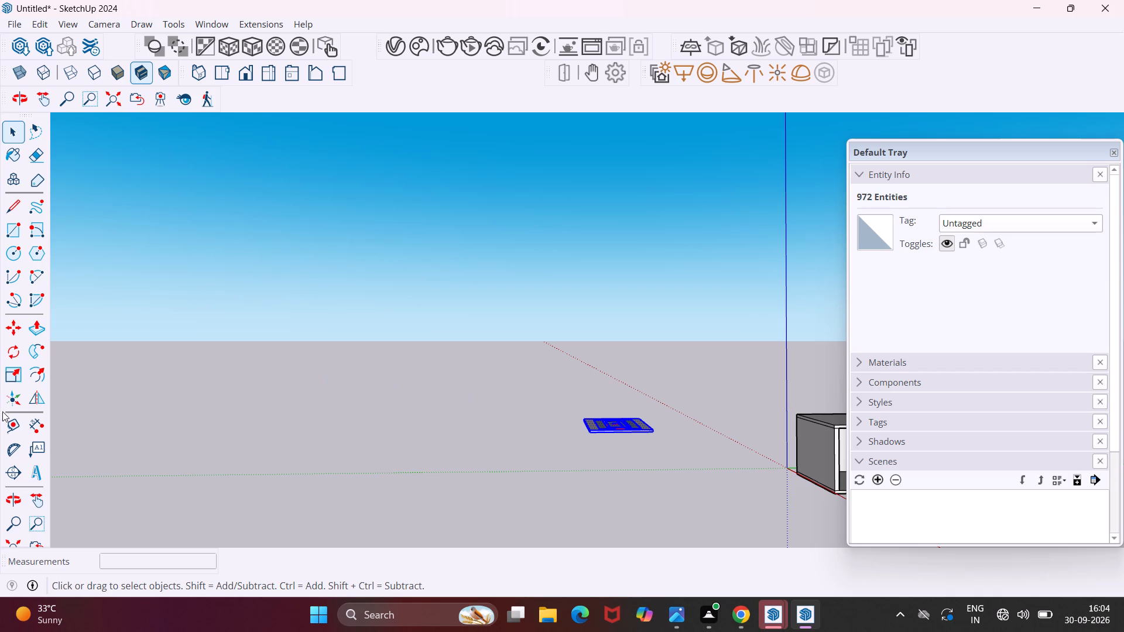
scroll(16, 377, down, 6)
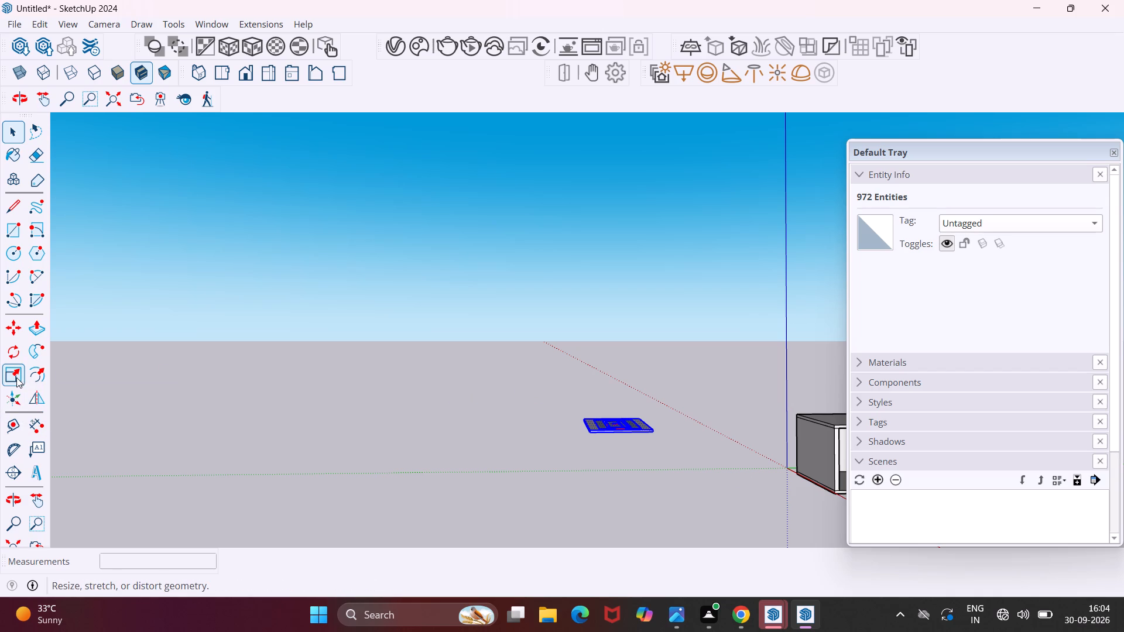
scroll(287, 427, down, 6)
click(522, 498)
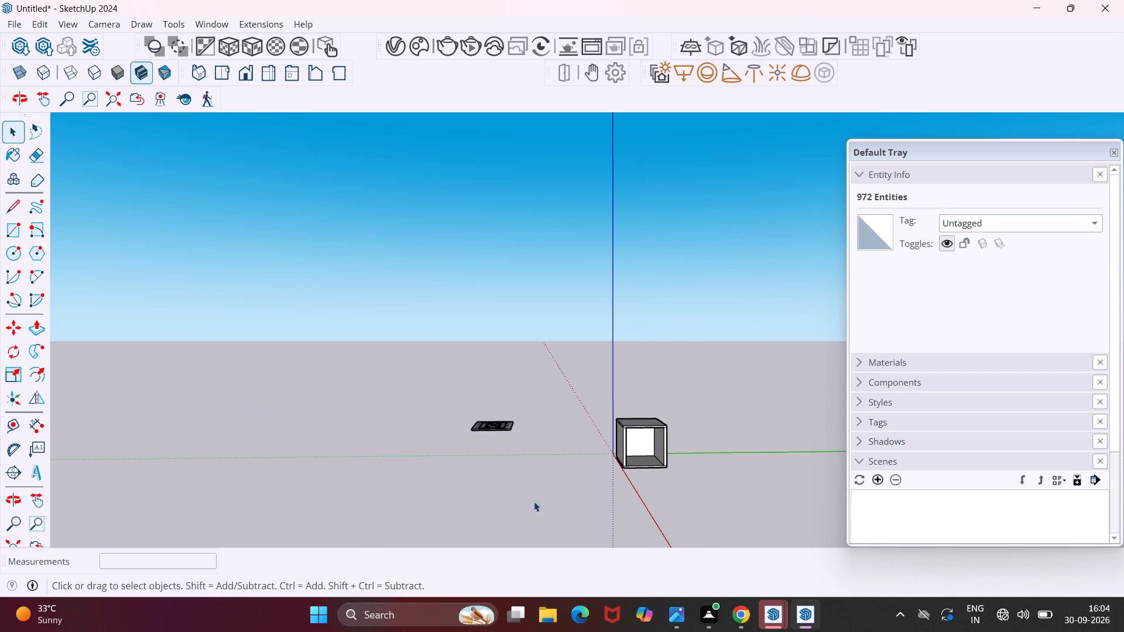
Measure the room's inner width across the floor between the two side walls with the Tape Measure.
scroll(666, 479, up, 11)
scroll(639, 431, up, 1)
middle_drag(639, 431, 617, 483)
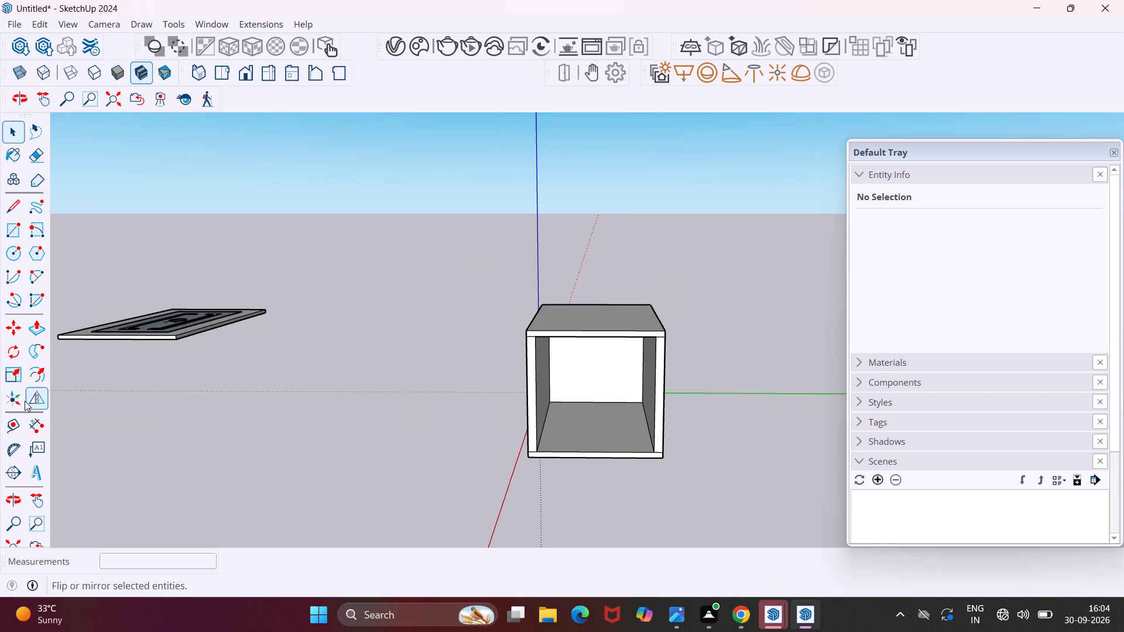
click(4, 431)
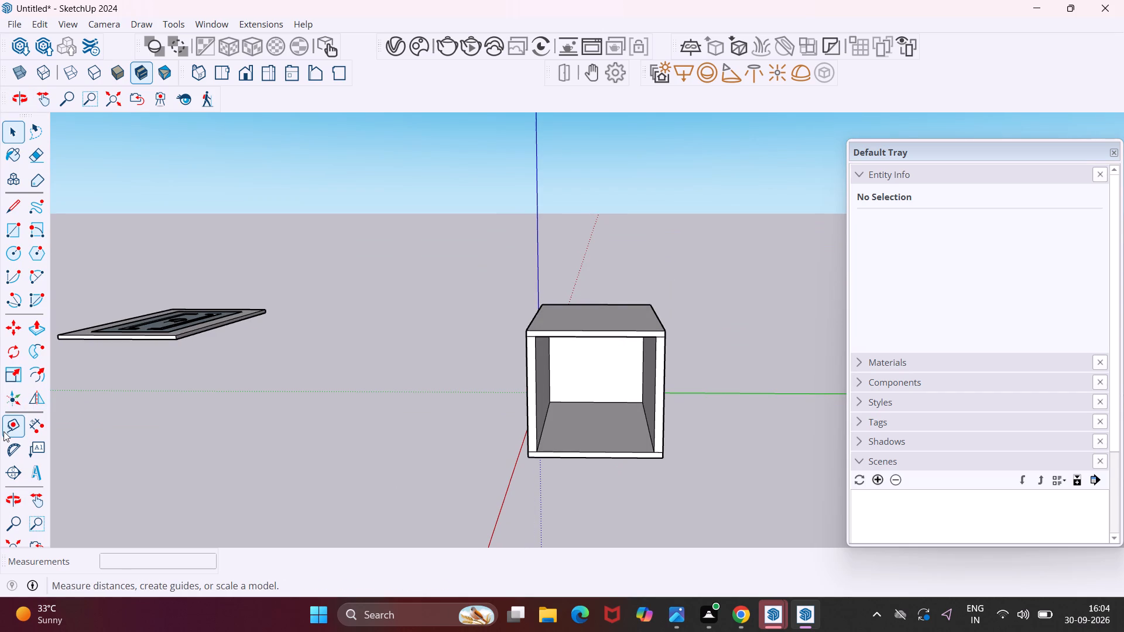
scroll(543, 432, up, 2)
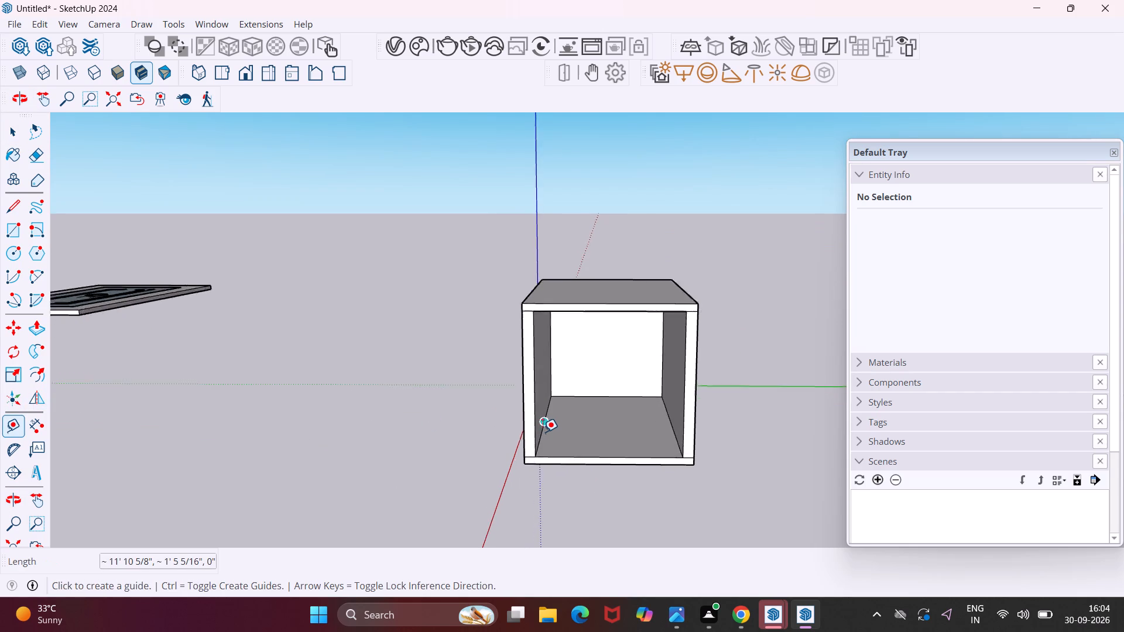
scroll(543, 432, up, 7)
click(547, 413)
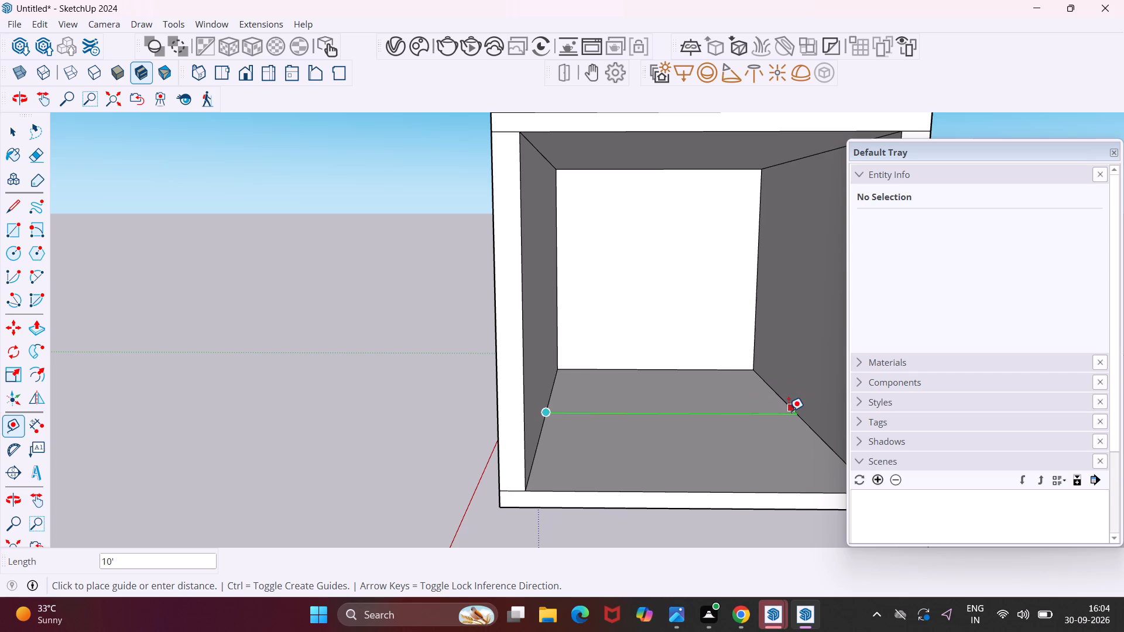
scroll(789, 411, down, 6)
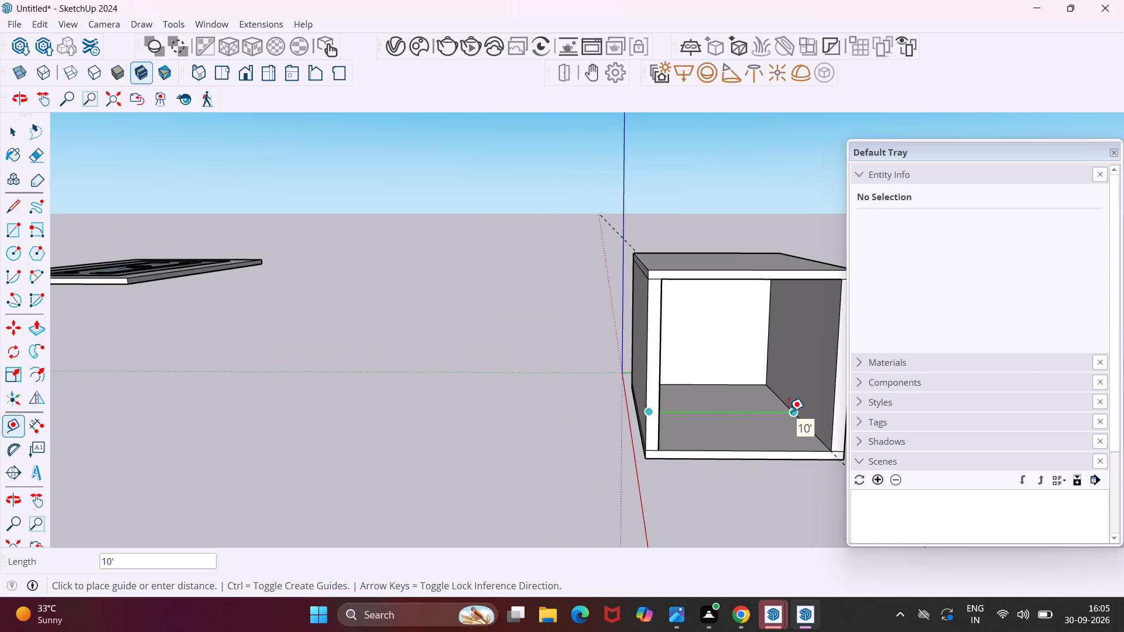
click(789, 411)
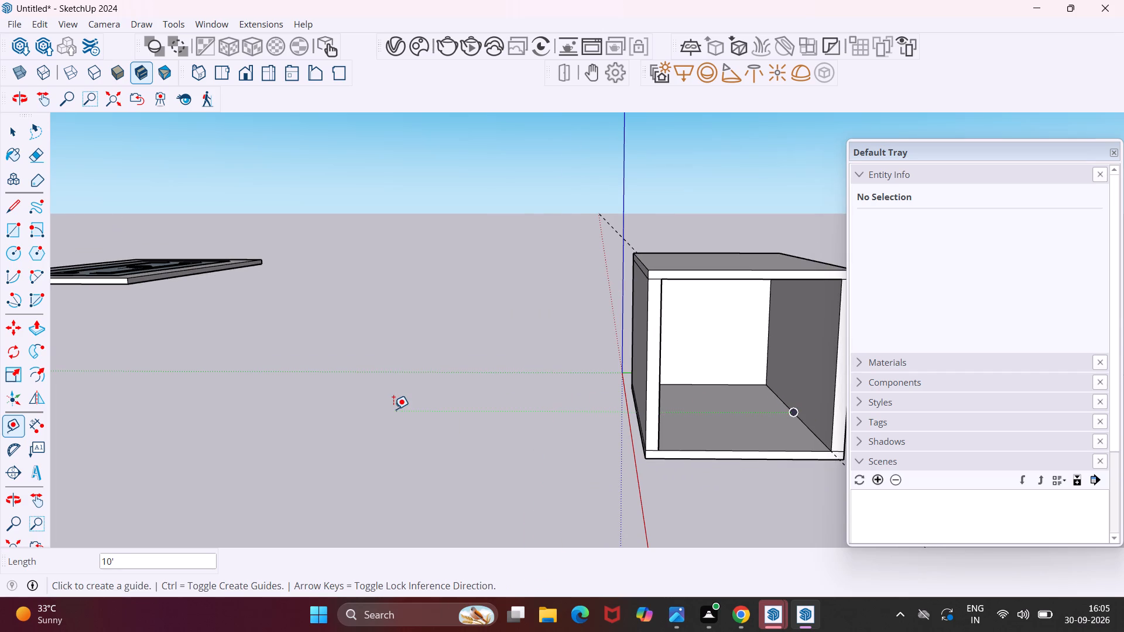
key(Escape)
key(space)
Select the entire false ceiling panel with its lights and scale it along the green axis to a width of 10'.
scroll(346, 376, down, 1)
middle_drag(191, 404, 244, 411)
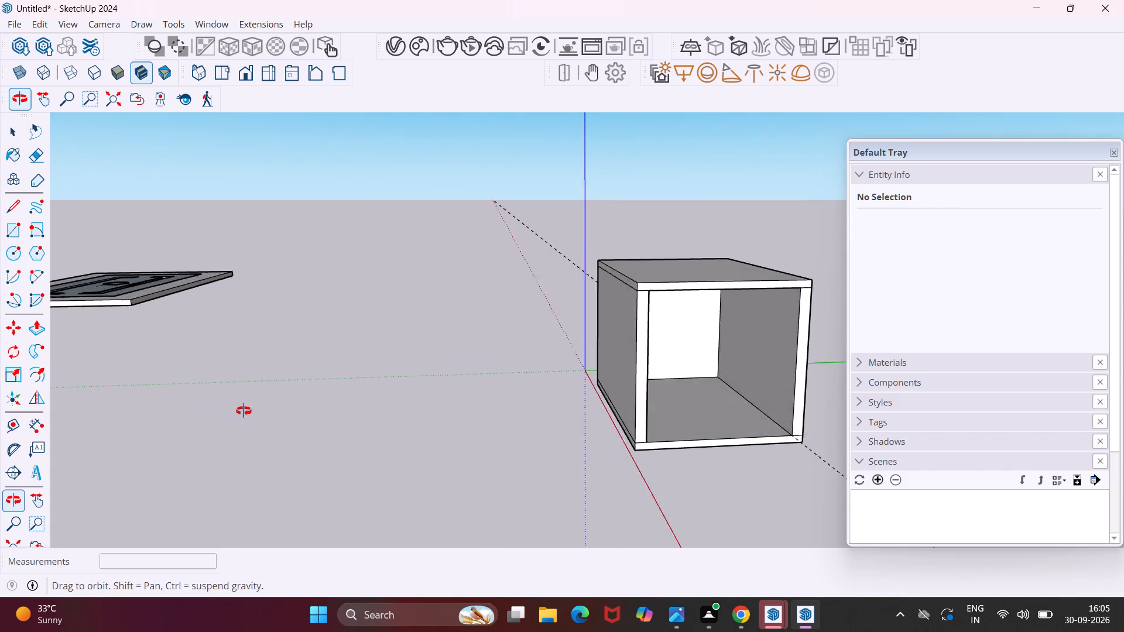
middle_drag(244, 411, 385, 424)
scroll(379, 421, down, 3)
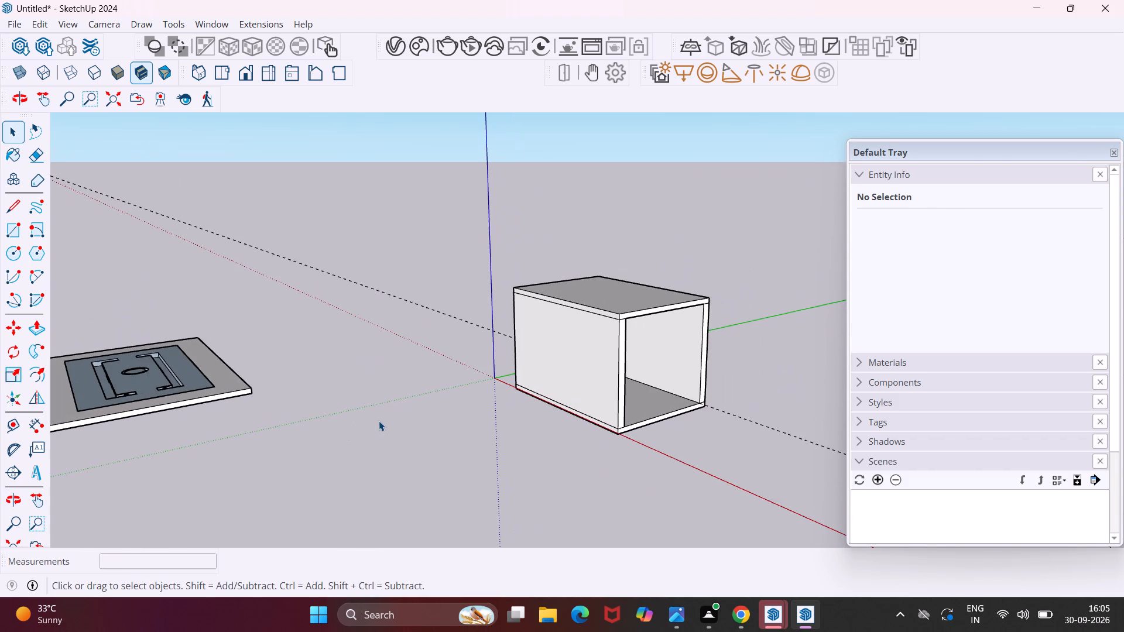
scroll(341, 423, down, 4)
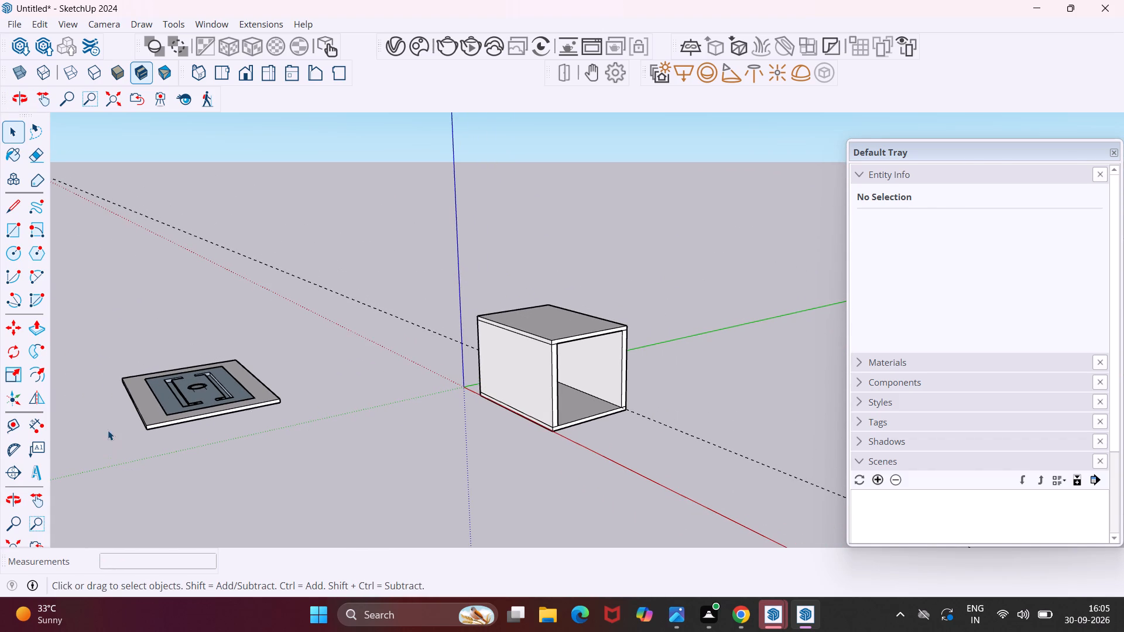
middle_drag(135, 461, 92, 355)
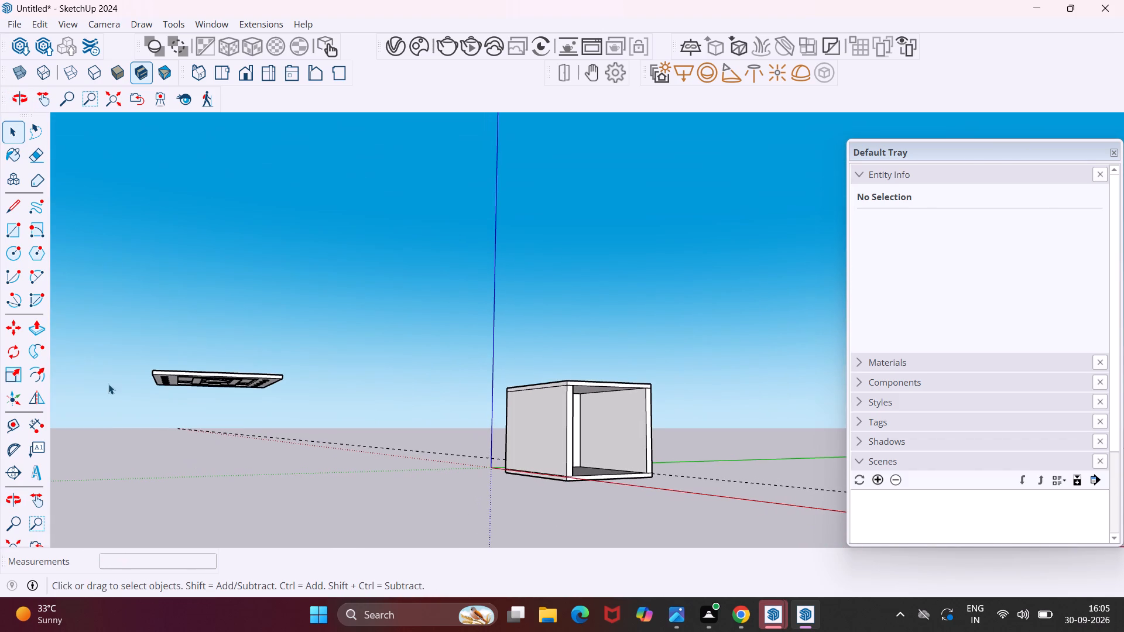
drag(121, 404, 310, 345)
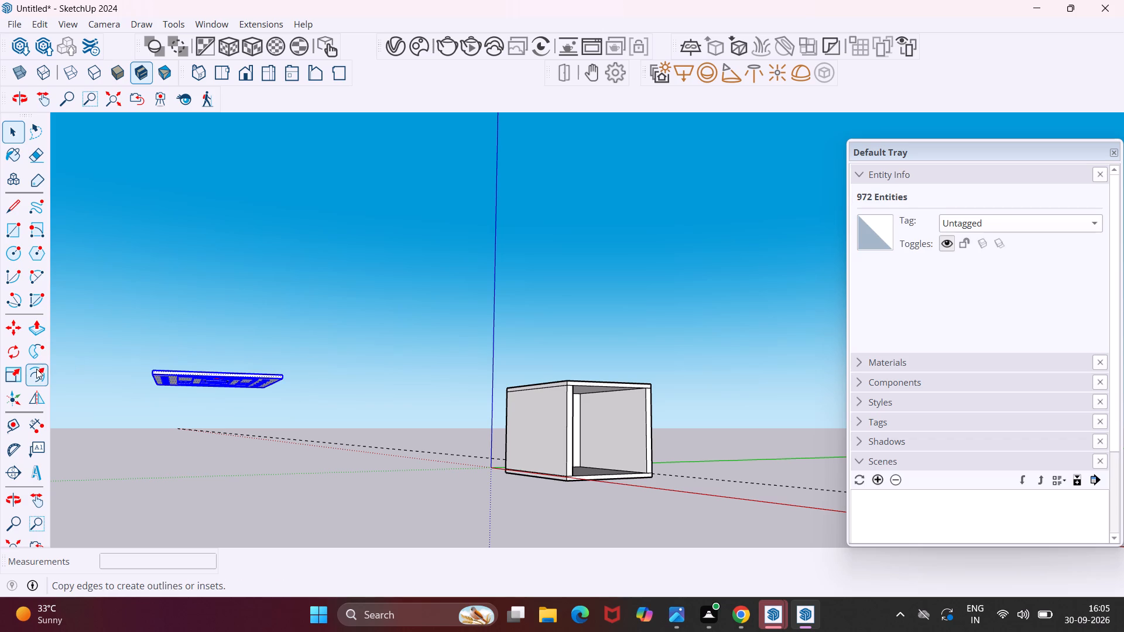
click(20, 369)
middle_drag(131, 322, 129, 355)
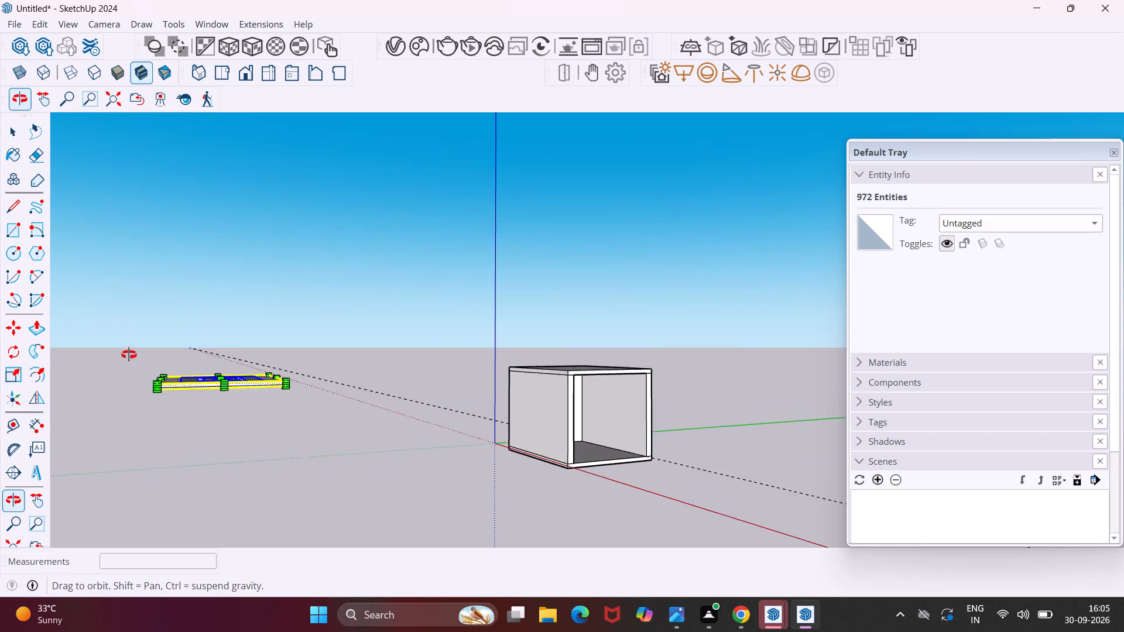
middle_drag(129, 355, 142, 489)
scroll(157, 414, up, 3)
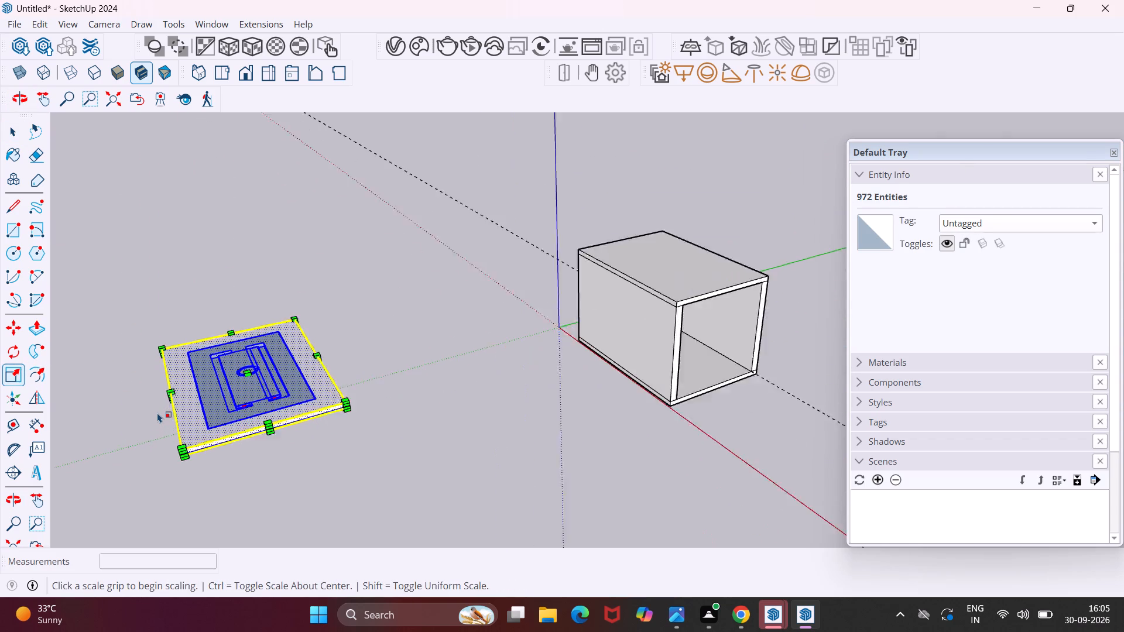
scroll(157, 413, up, 11)
middle_drag(161, 400, 207, 390)
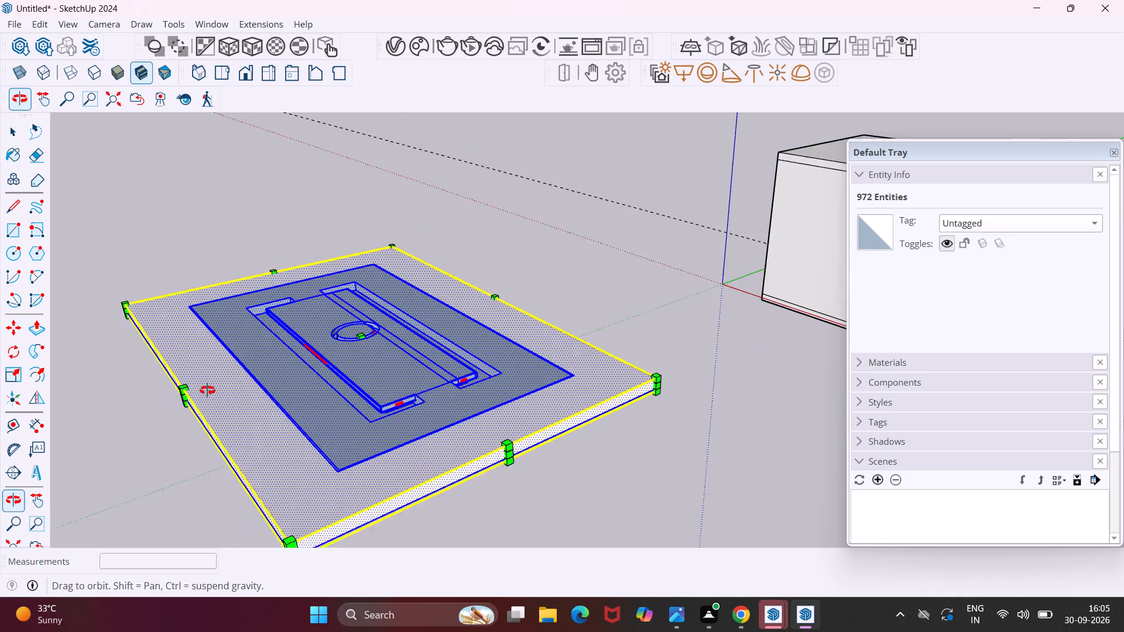
middle_drag(207, 390, 222, 390)
scroll(175, 413, up, 9)
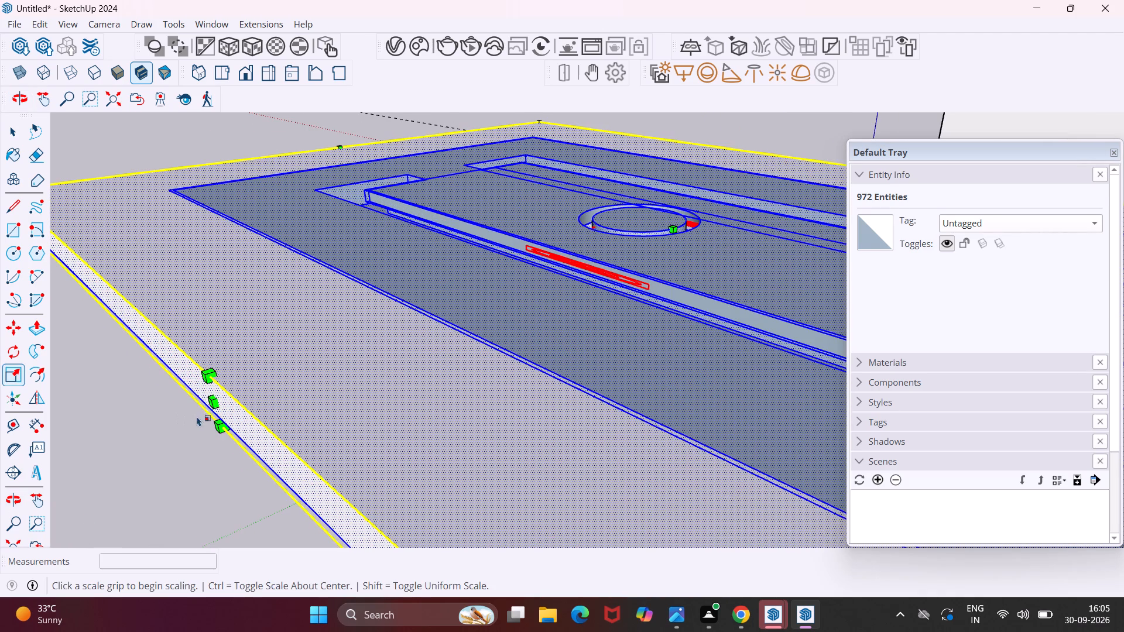
click(214, 400)
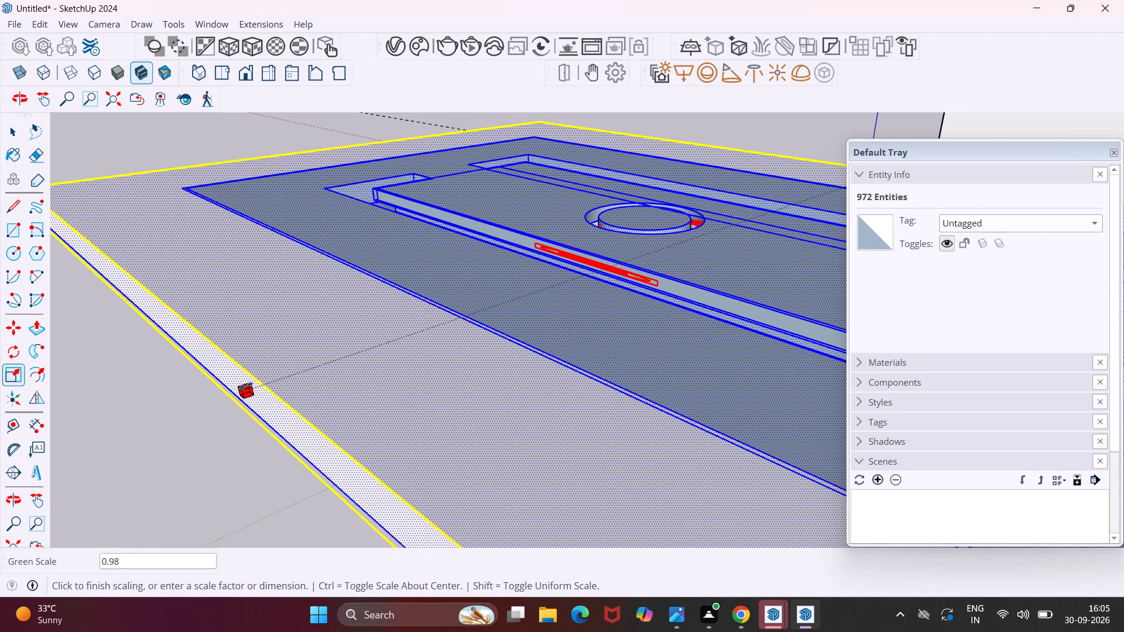
text(10')
key(Return)
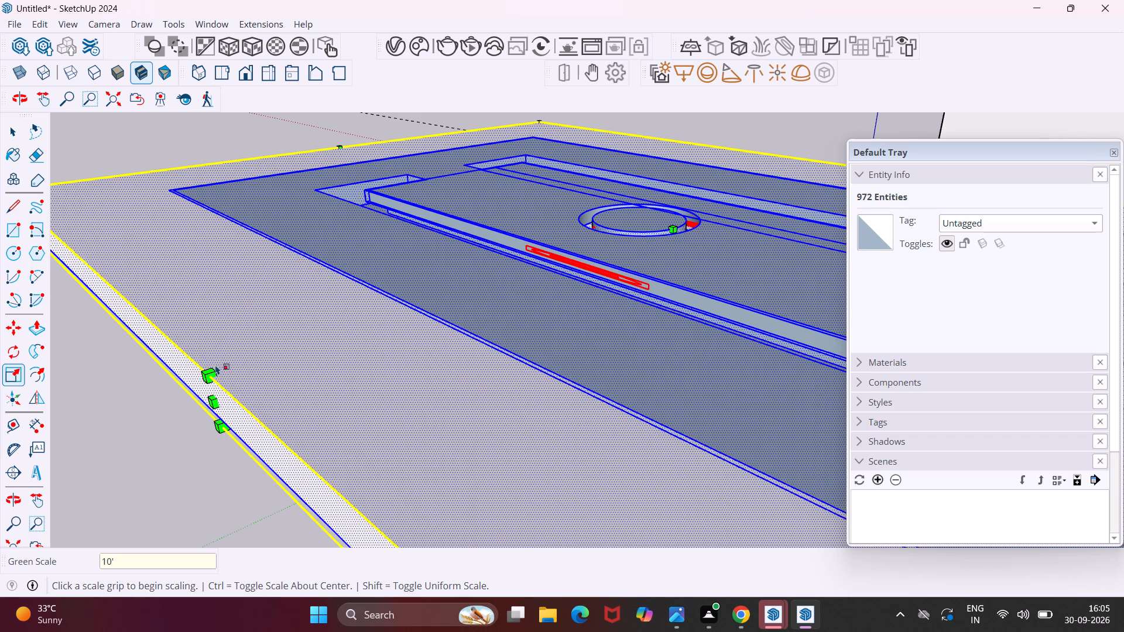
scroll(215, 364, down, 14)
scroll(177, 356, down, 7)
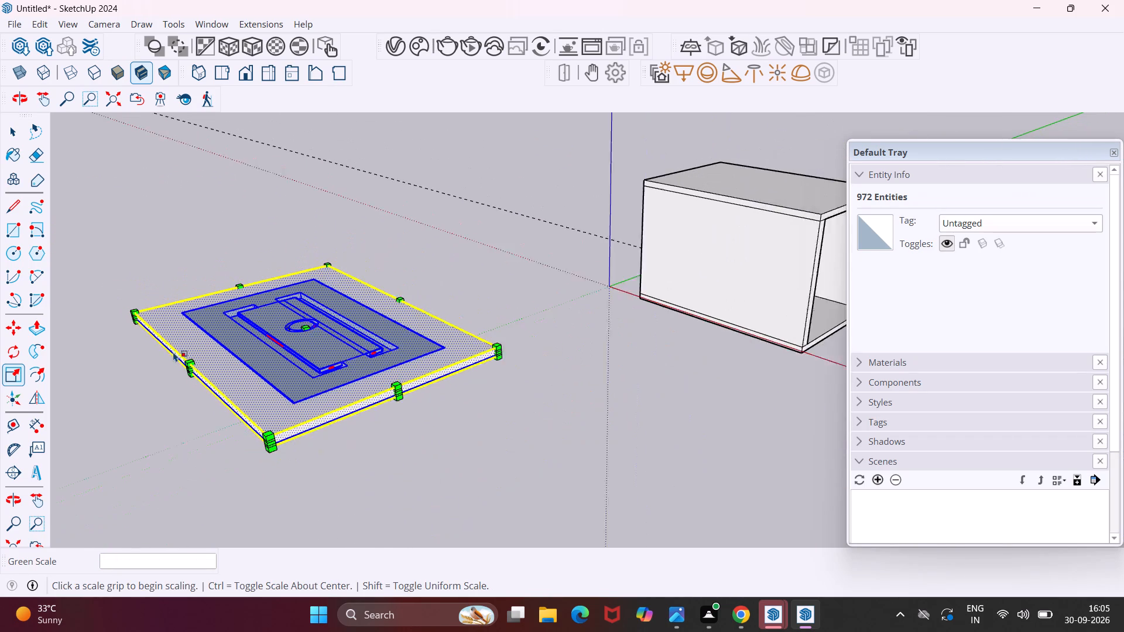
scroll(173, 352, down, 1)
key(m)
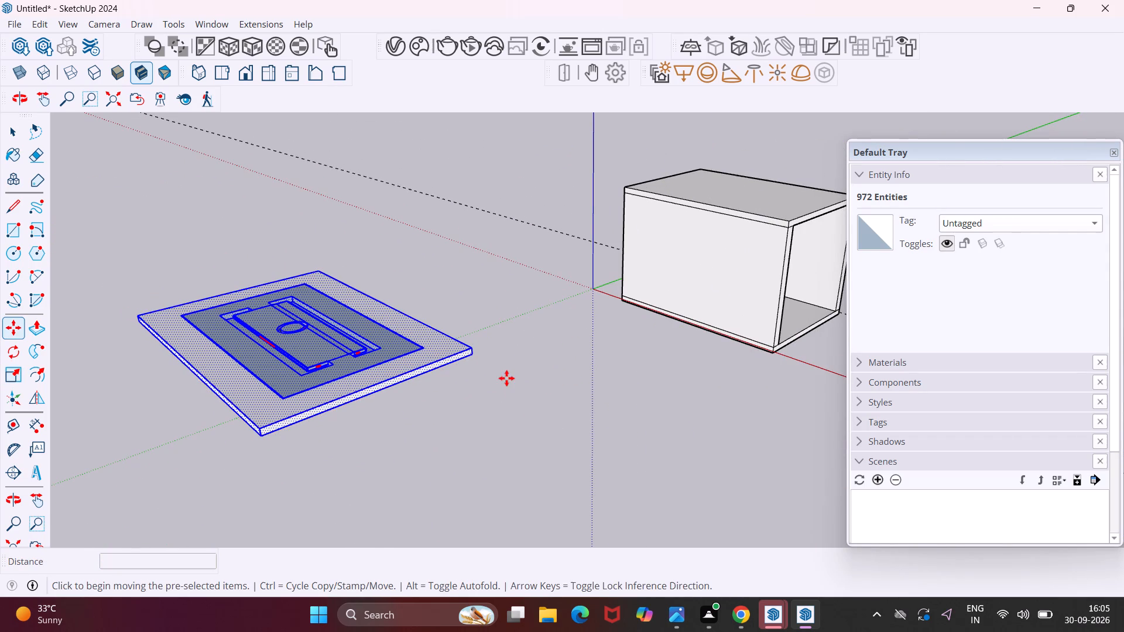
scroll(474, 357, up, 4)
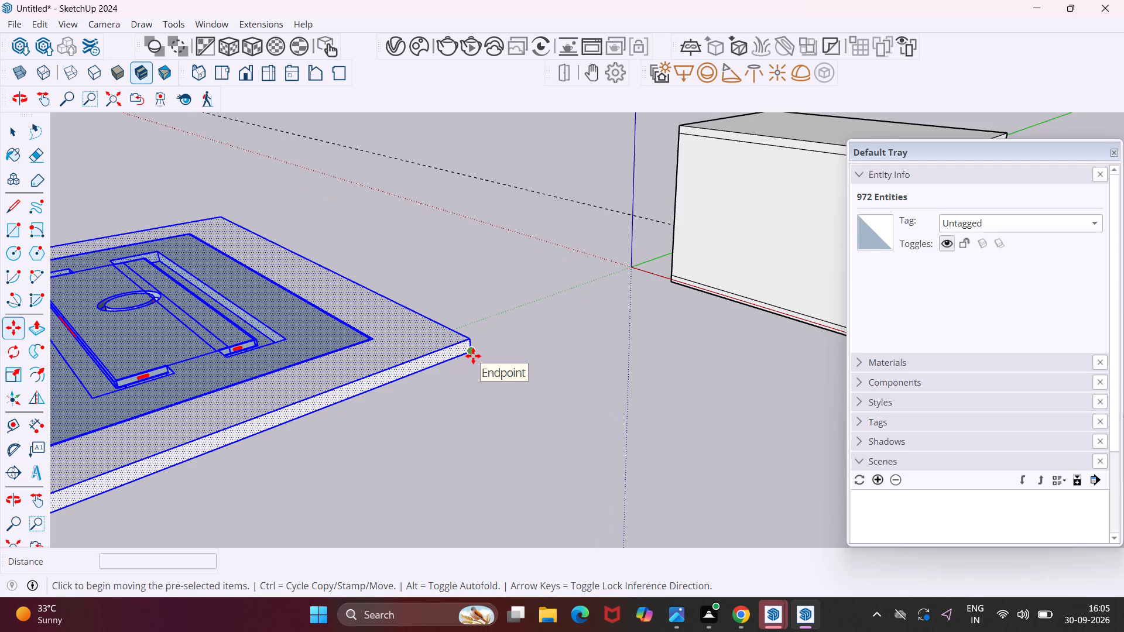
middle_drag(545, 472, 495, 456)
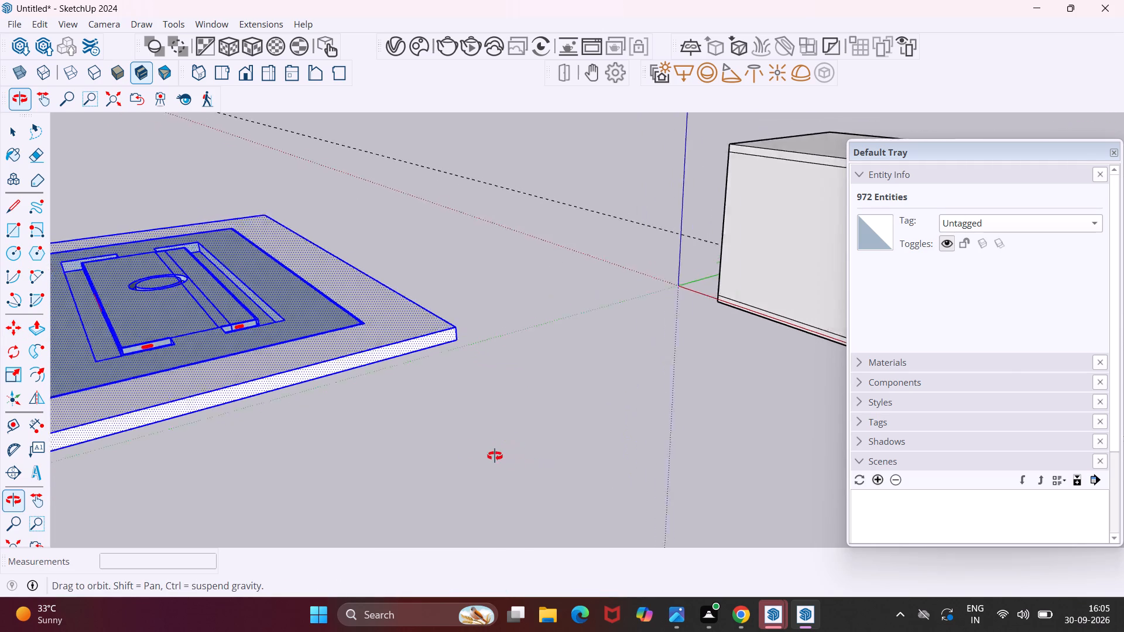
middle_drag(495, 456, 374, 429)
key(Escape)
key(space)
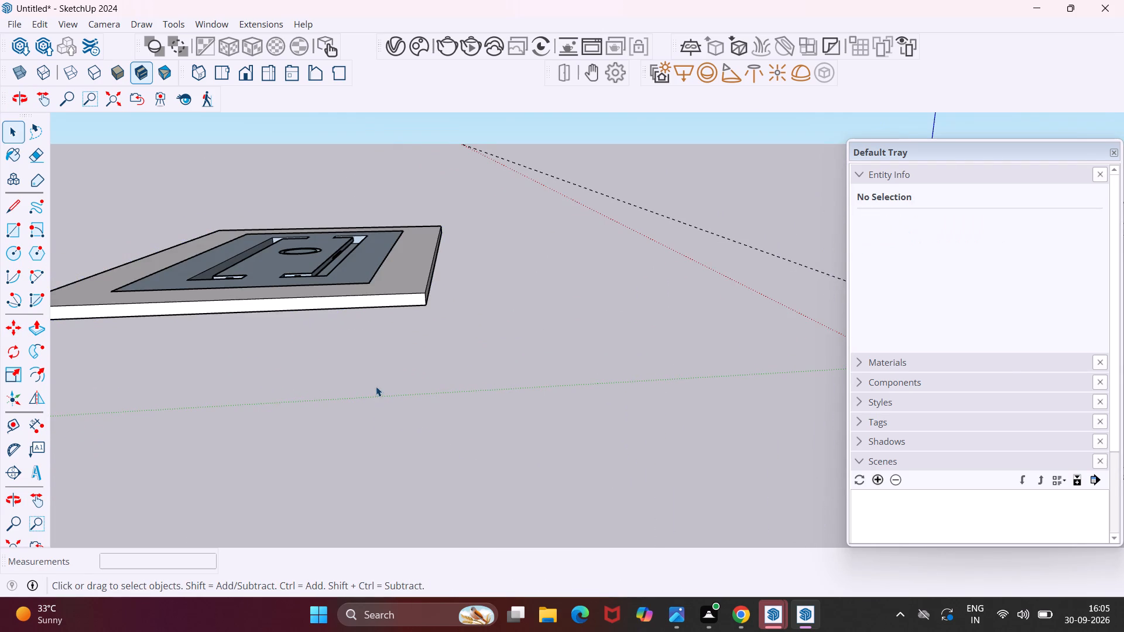
Place a horizontal Tape Measure guide 1'4" below the roof slab's underside across the open front of the room box.
scroll(373, 383, down, 14)
middle_drag(701, 418, 630, 383)
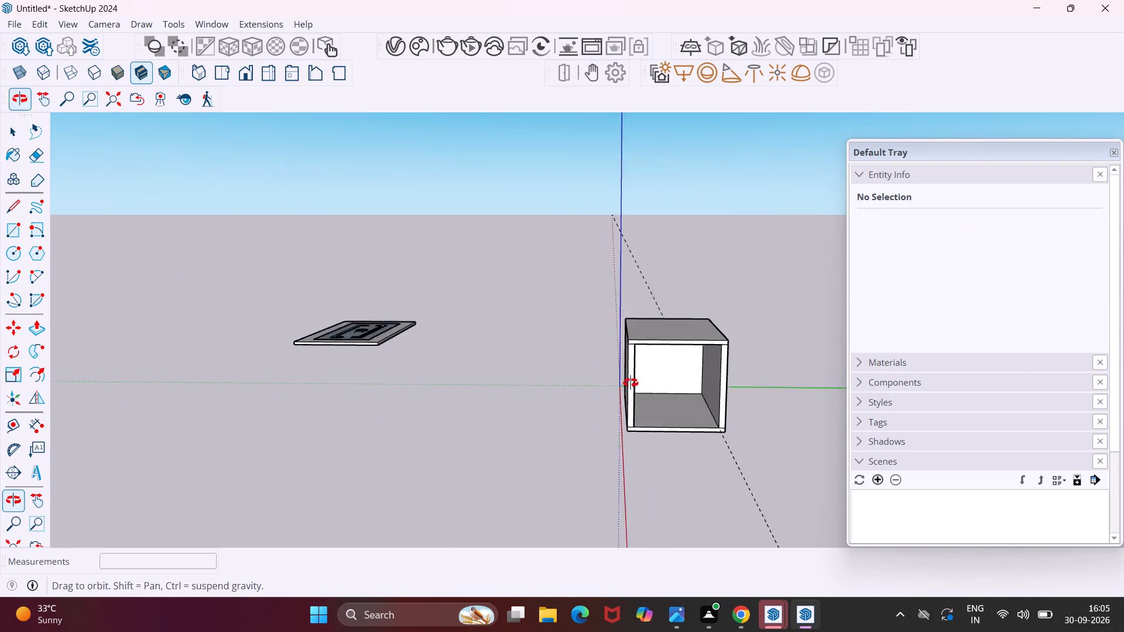
middle_drag(630, 383, 614, 368)
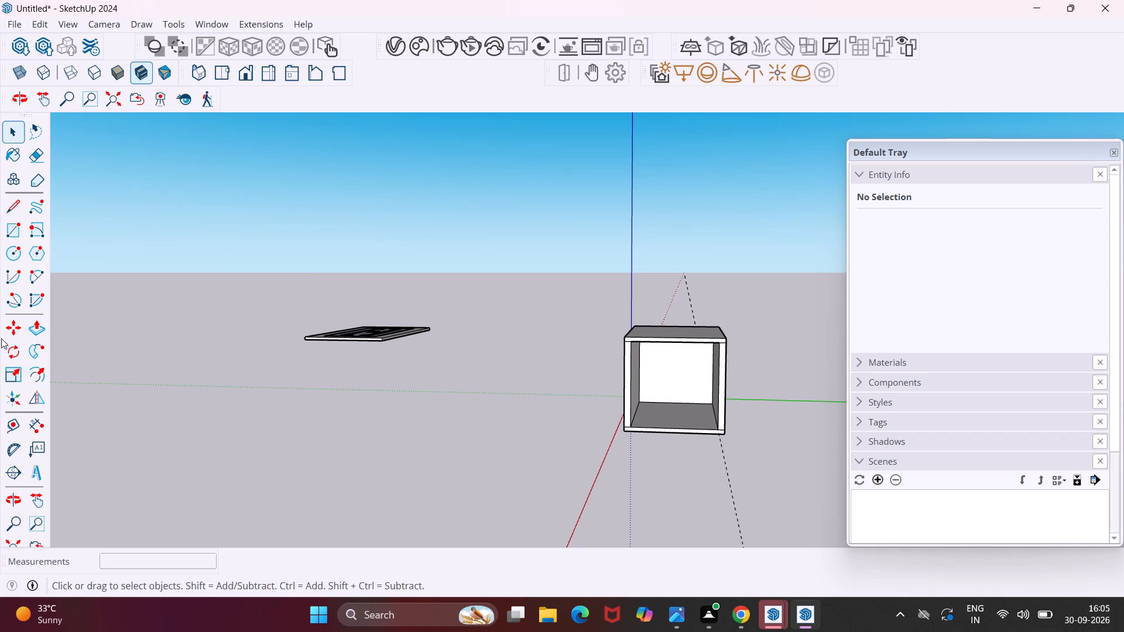
click(18, 428)
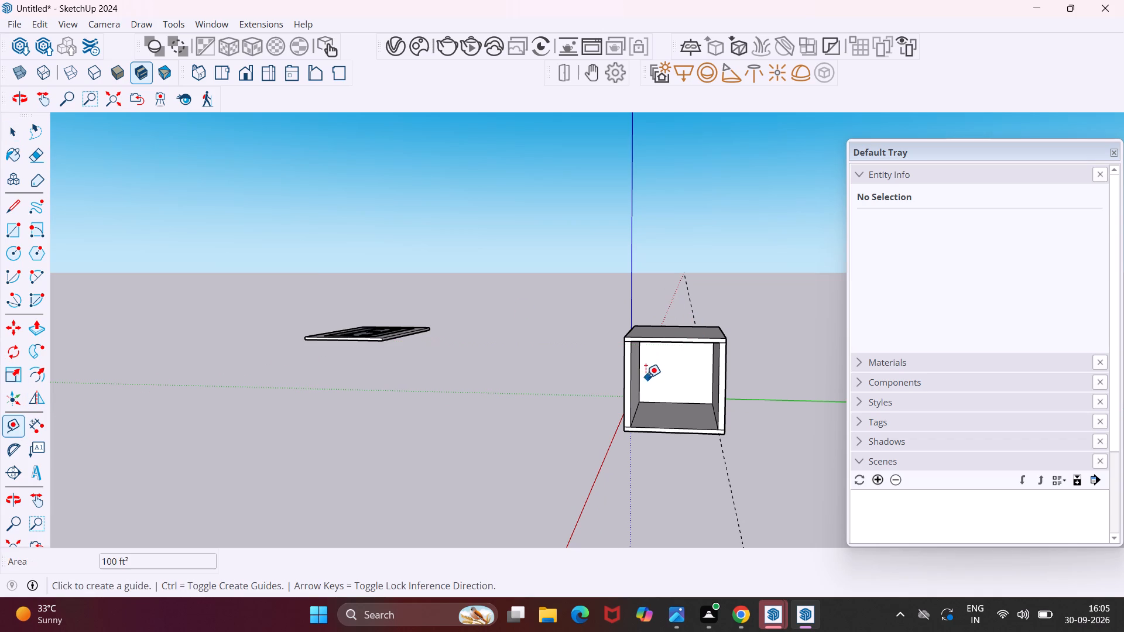
middle_drag(645, 369, 650, 315)
scroll(638, 321, up, 4)
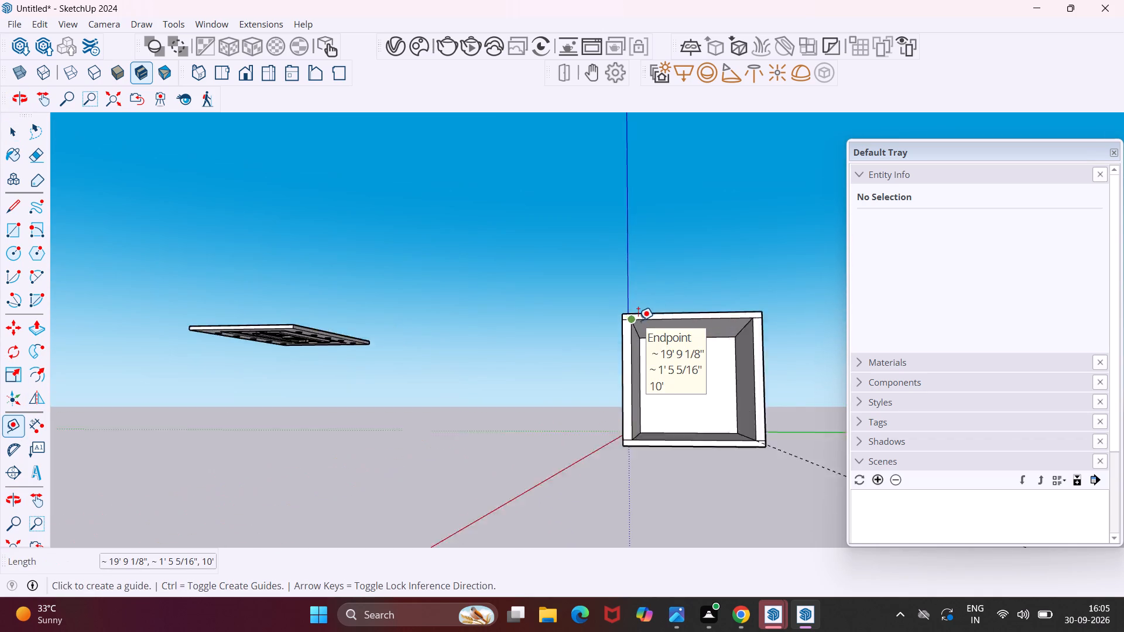
scroll(638, 321, up, 10)
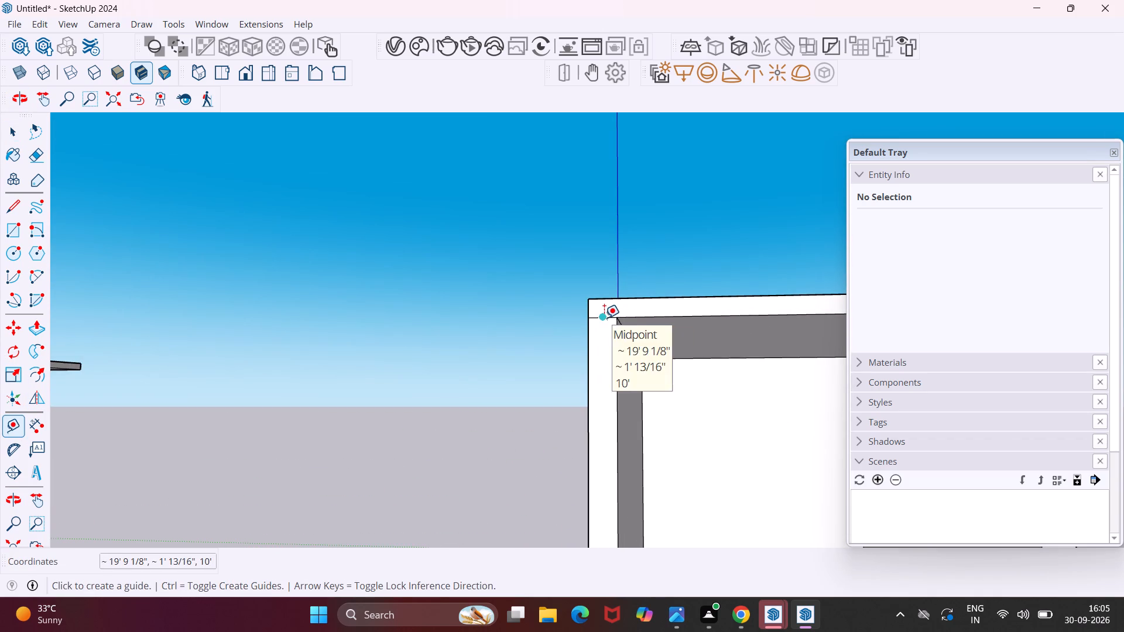
click(604, 318)
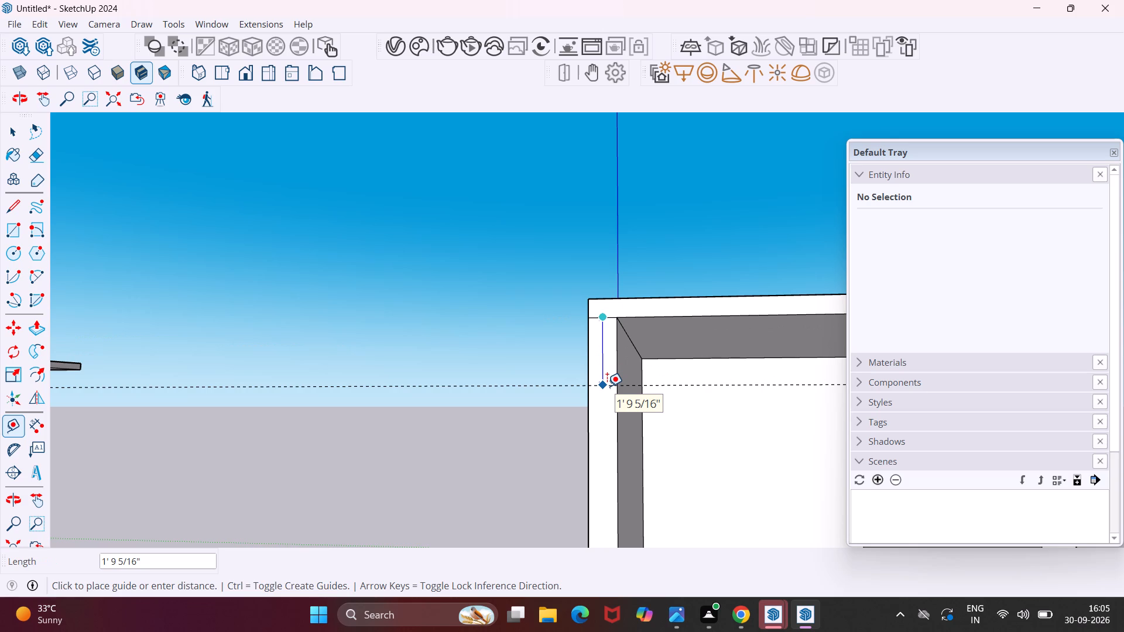
text(1')
key(6)
key(BackSpace)
key(4)
key(shift+quotedbl)
key(Return)
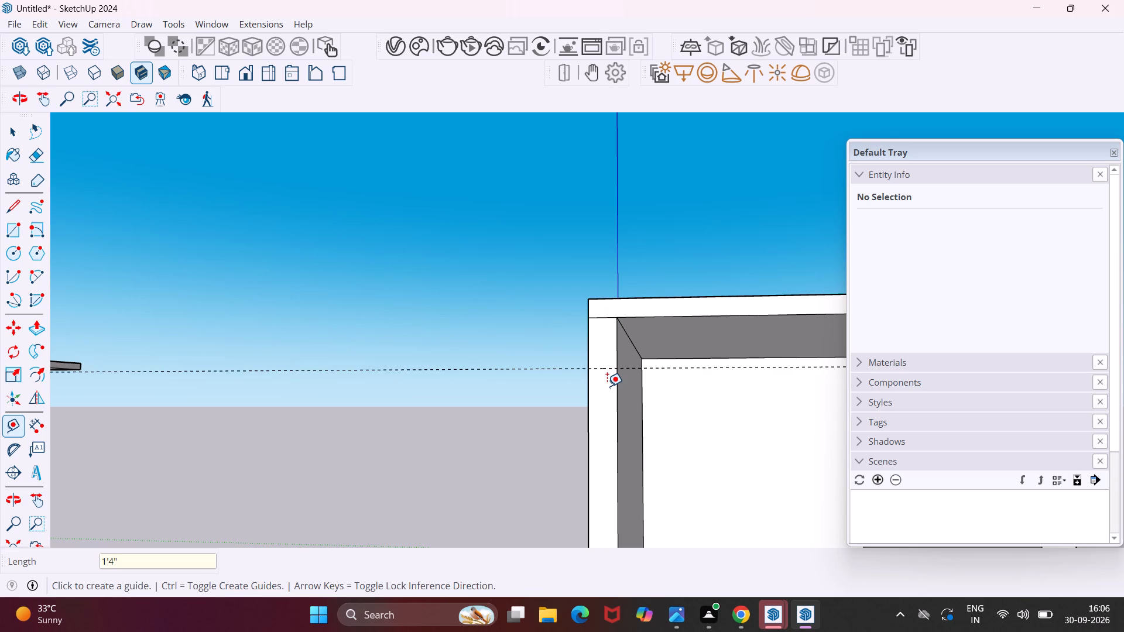
scroll(607, 386, down, 9)
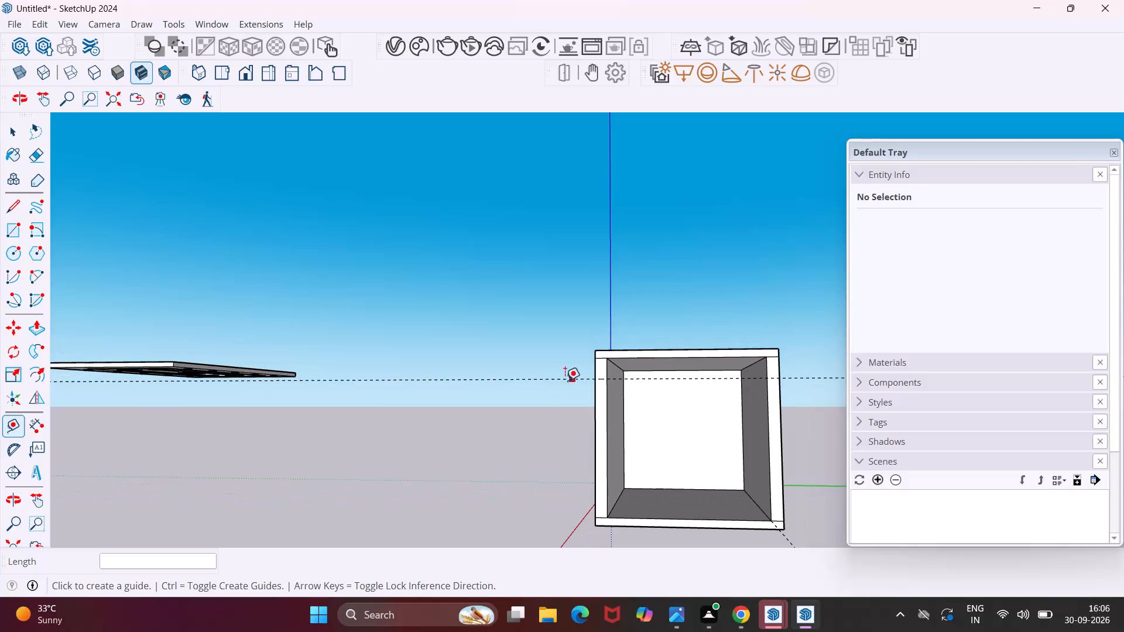
key(Escape)
key(space)
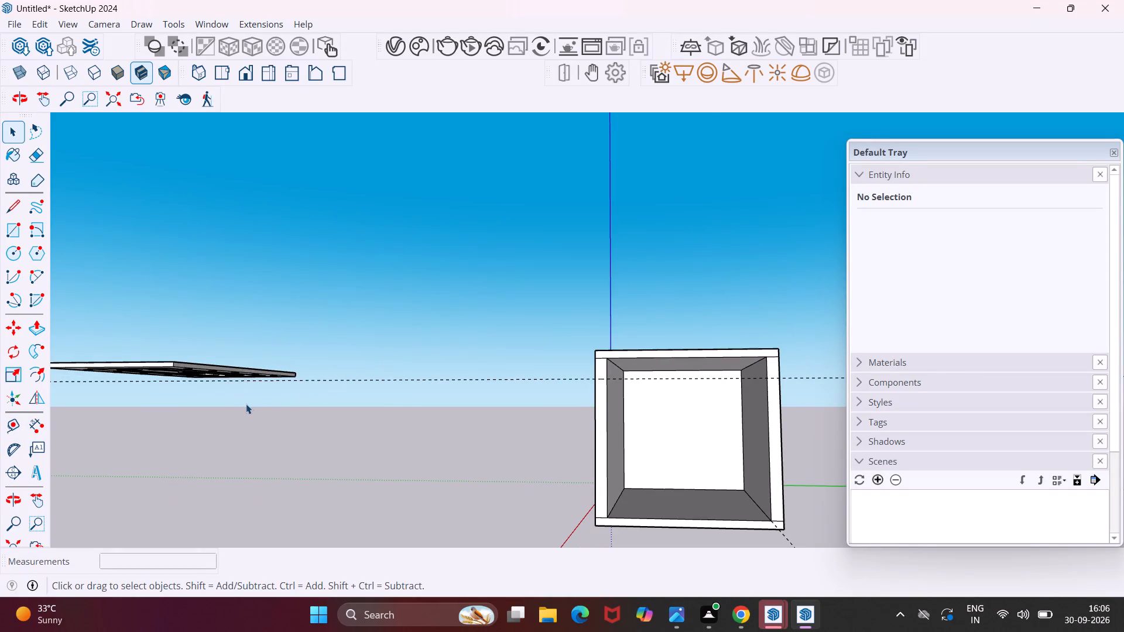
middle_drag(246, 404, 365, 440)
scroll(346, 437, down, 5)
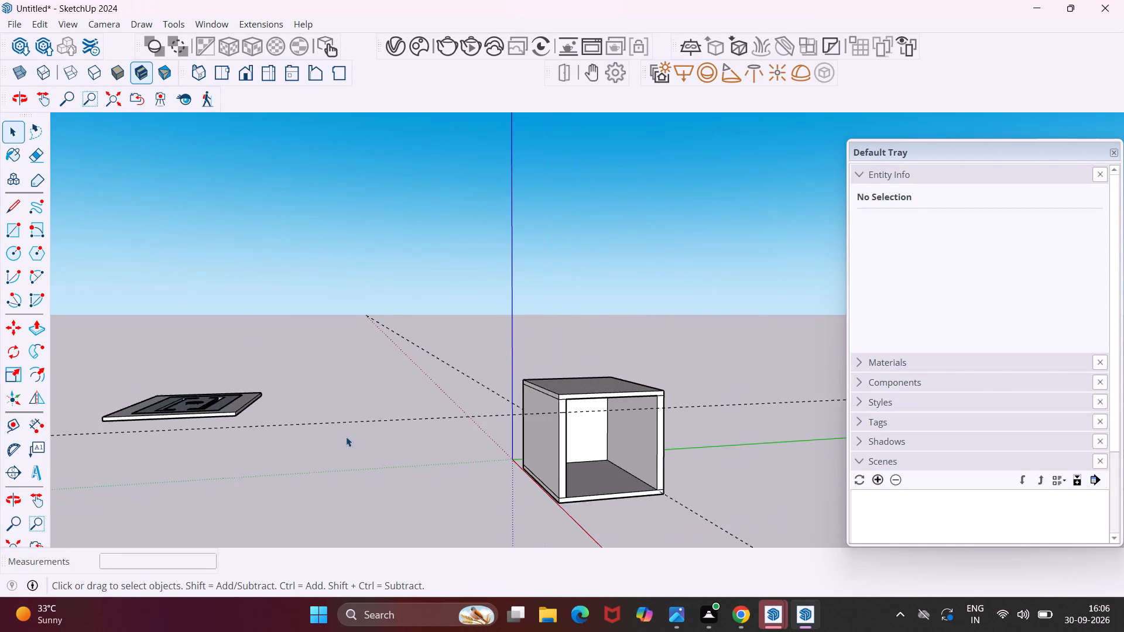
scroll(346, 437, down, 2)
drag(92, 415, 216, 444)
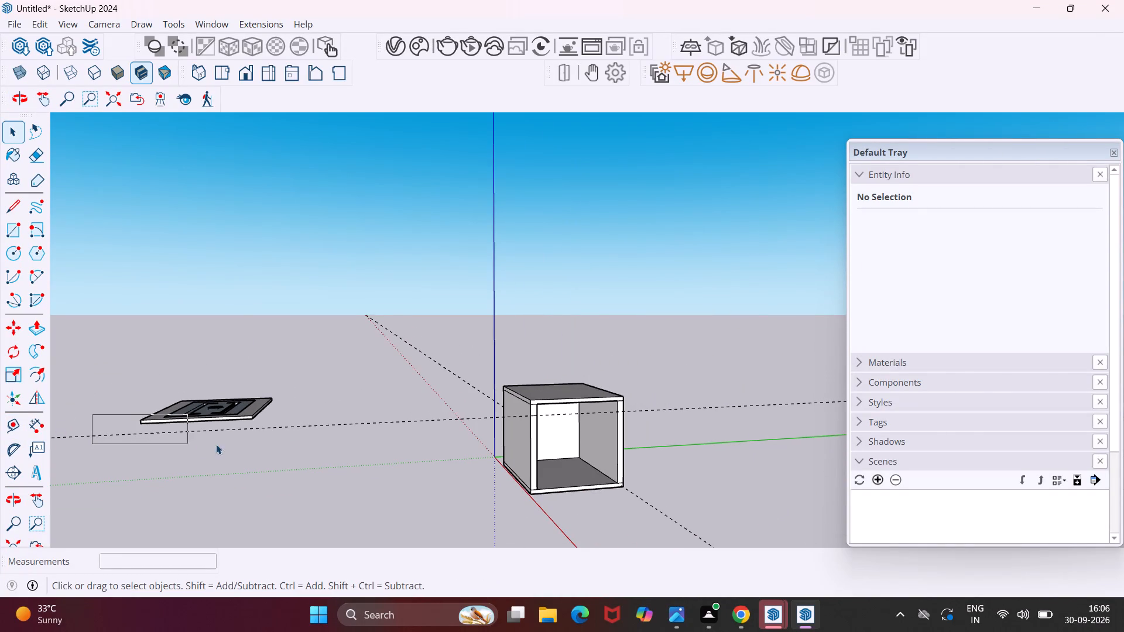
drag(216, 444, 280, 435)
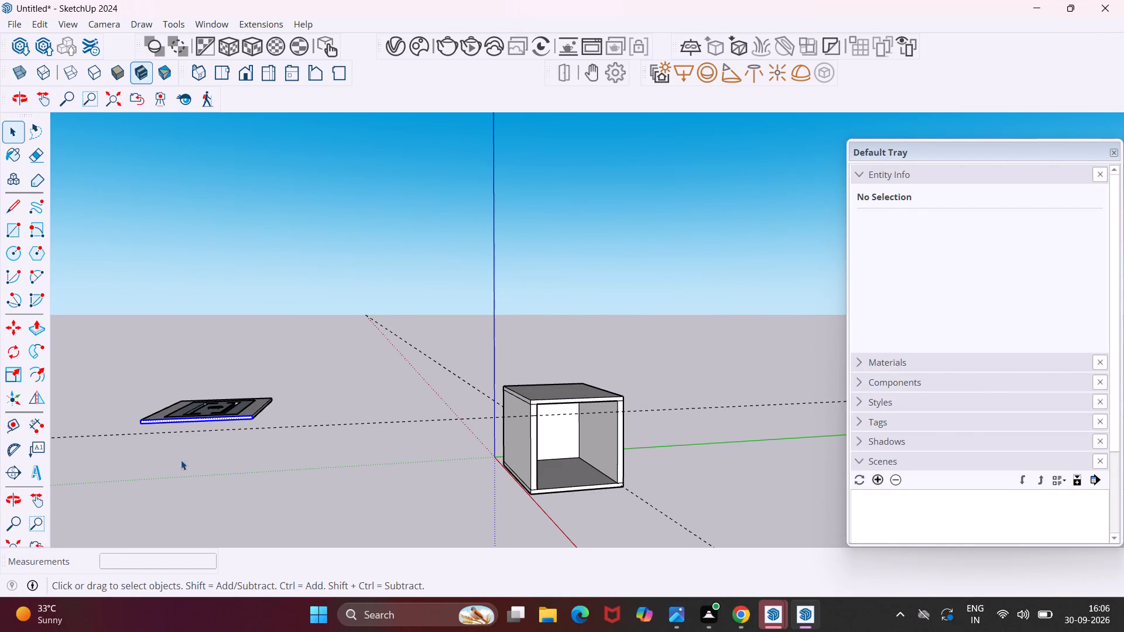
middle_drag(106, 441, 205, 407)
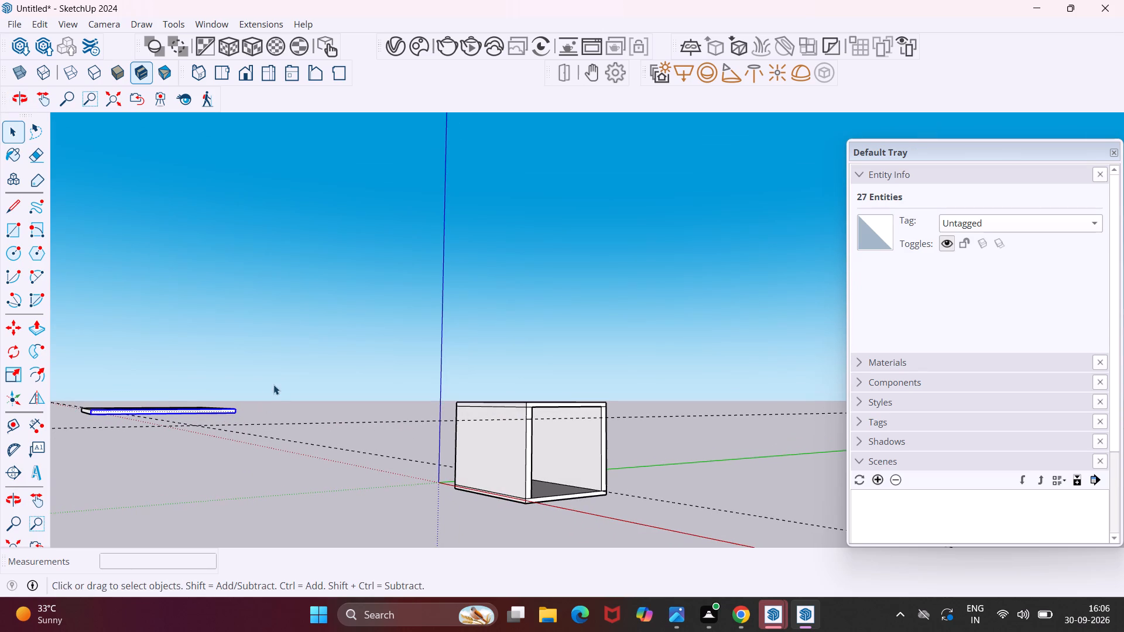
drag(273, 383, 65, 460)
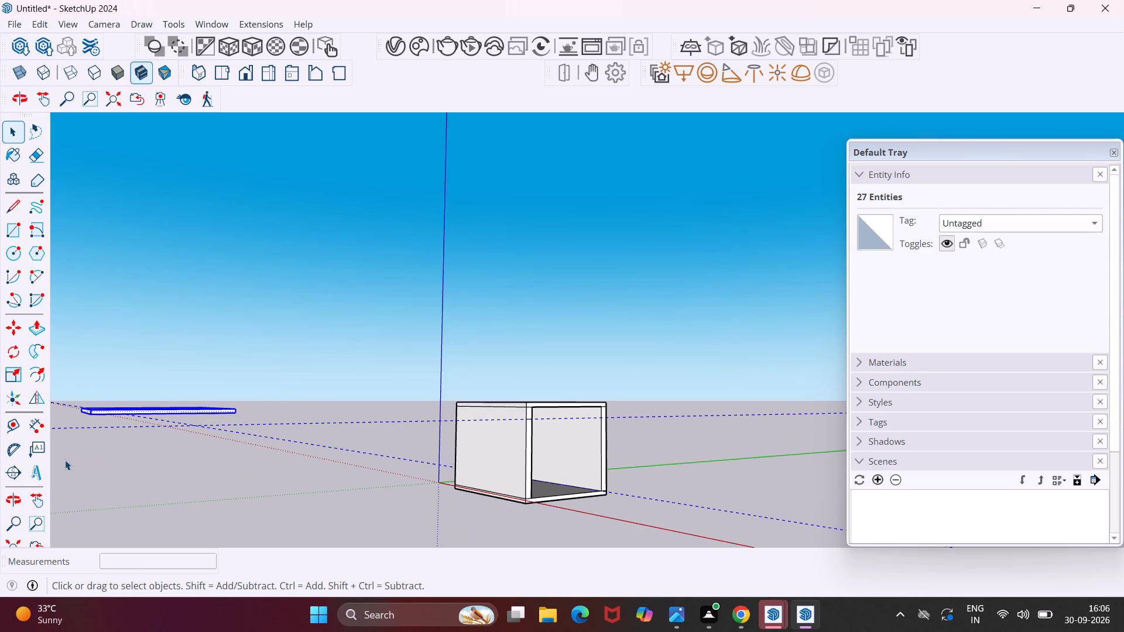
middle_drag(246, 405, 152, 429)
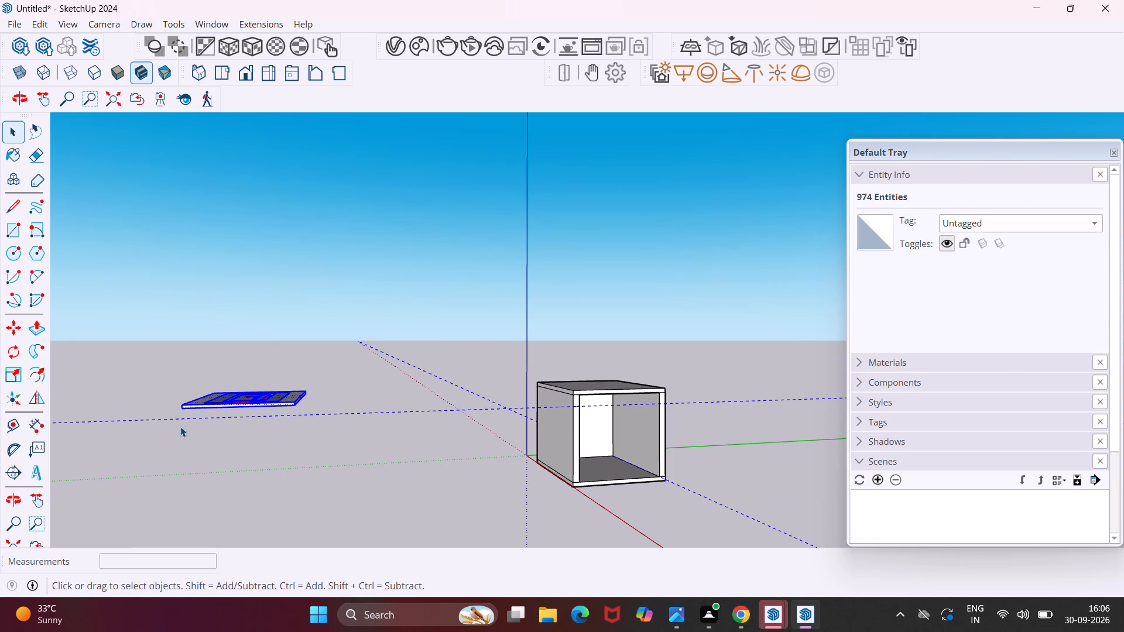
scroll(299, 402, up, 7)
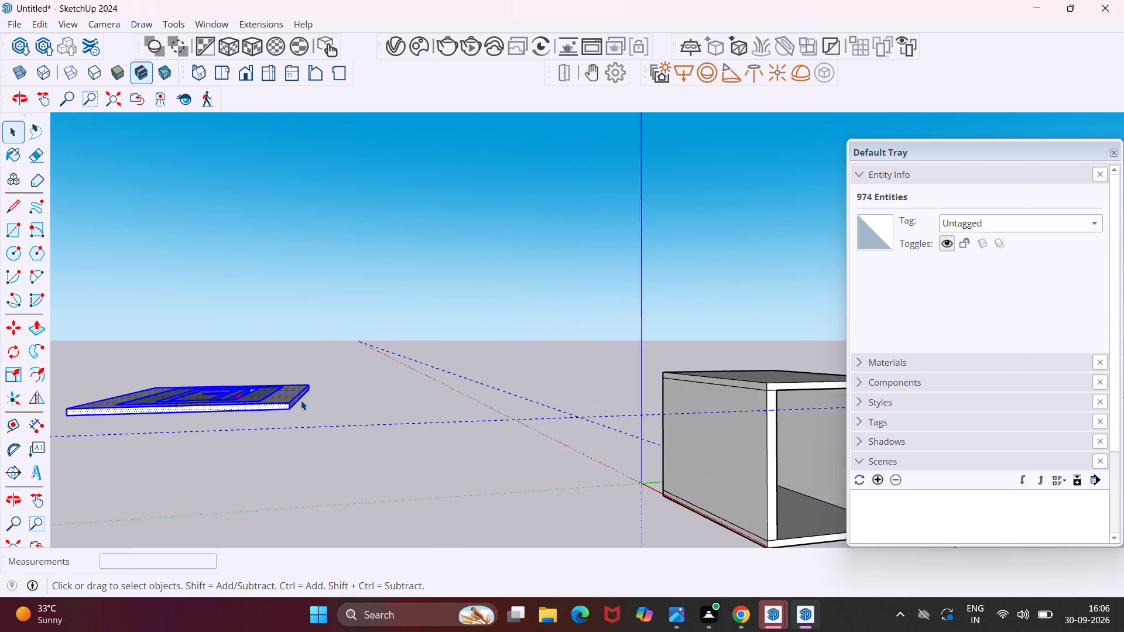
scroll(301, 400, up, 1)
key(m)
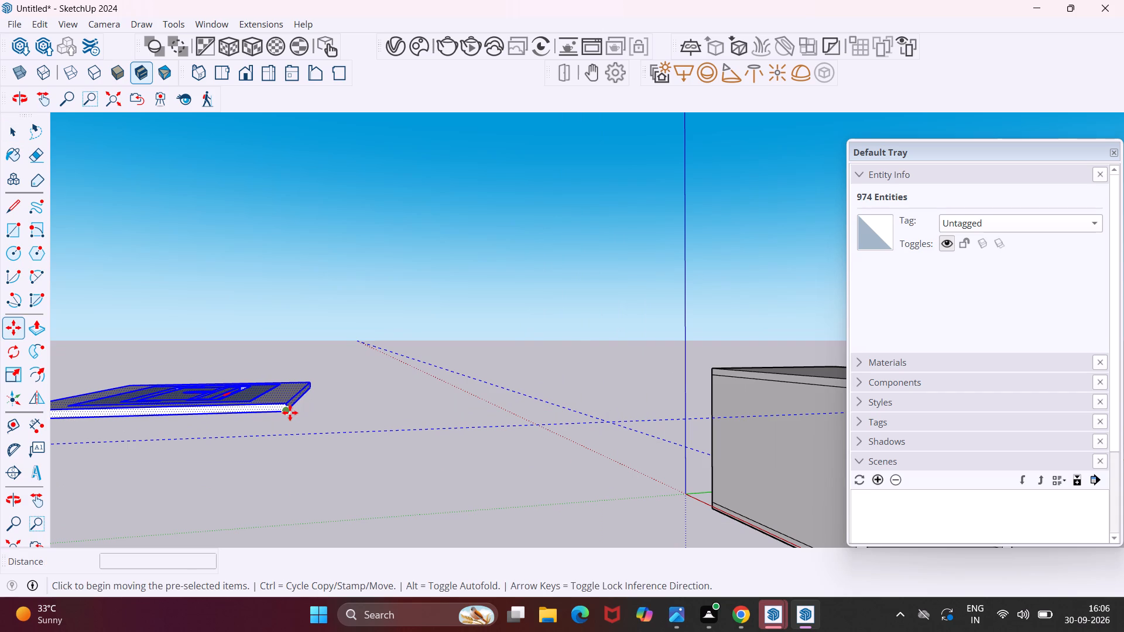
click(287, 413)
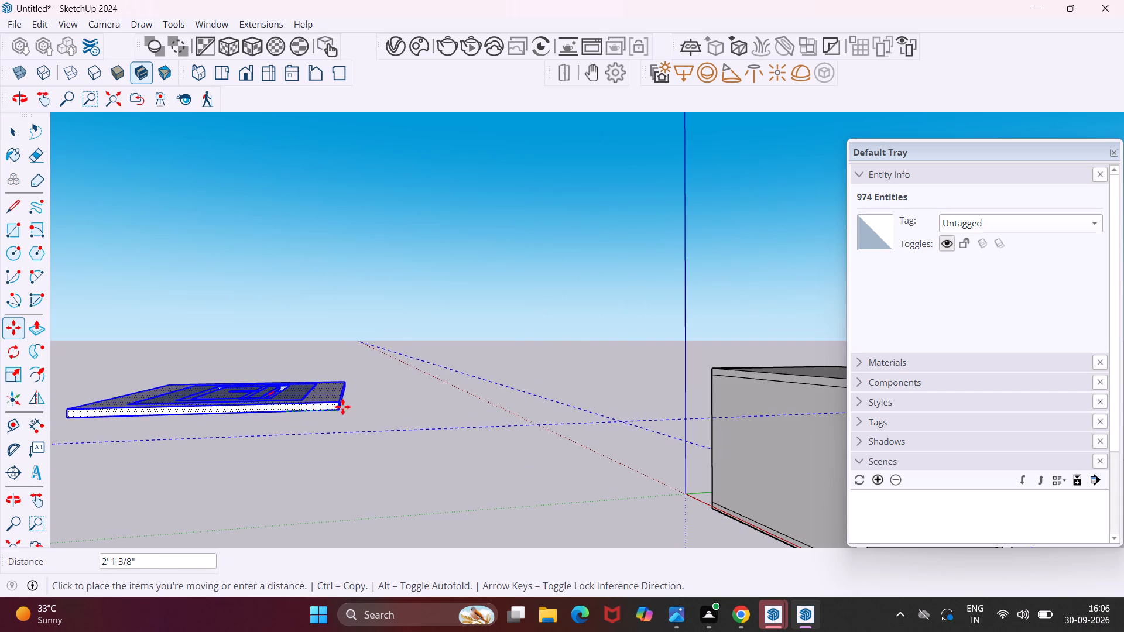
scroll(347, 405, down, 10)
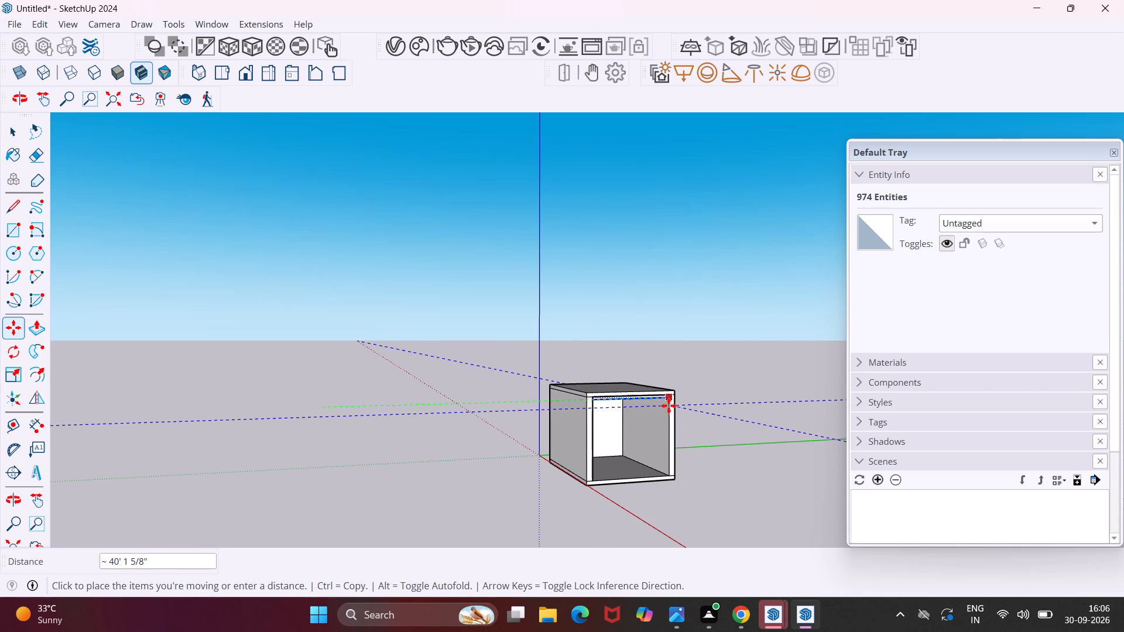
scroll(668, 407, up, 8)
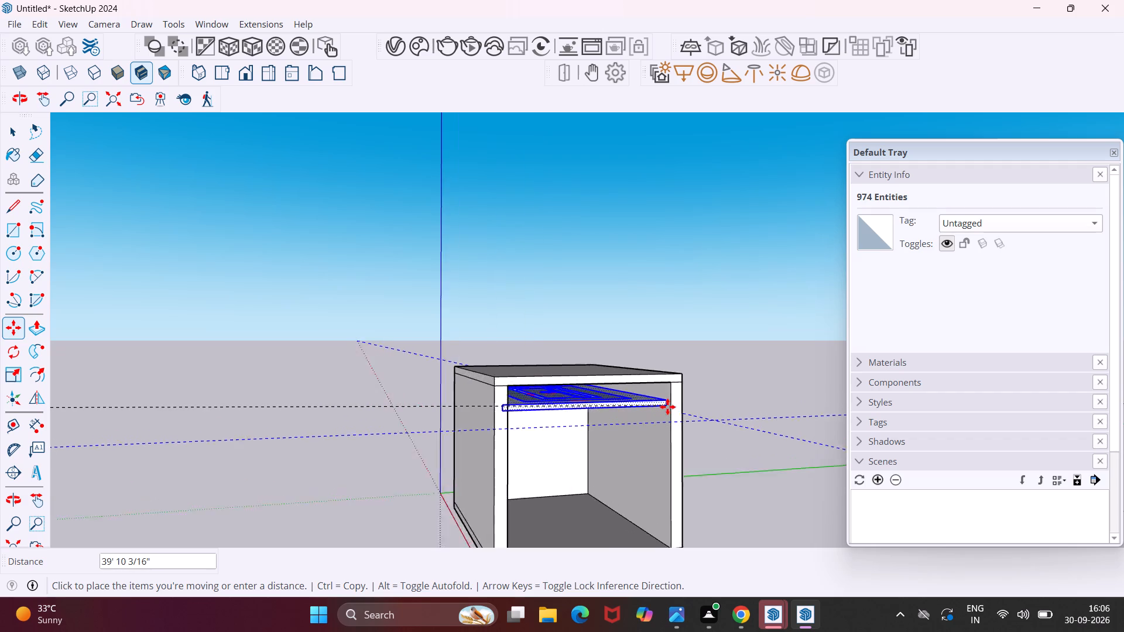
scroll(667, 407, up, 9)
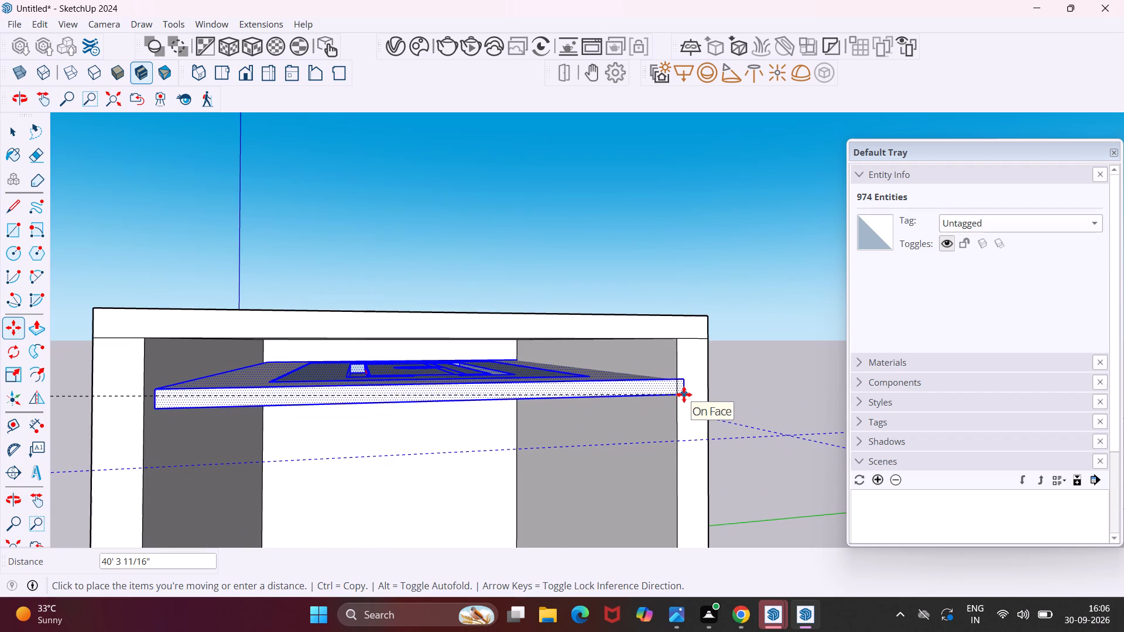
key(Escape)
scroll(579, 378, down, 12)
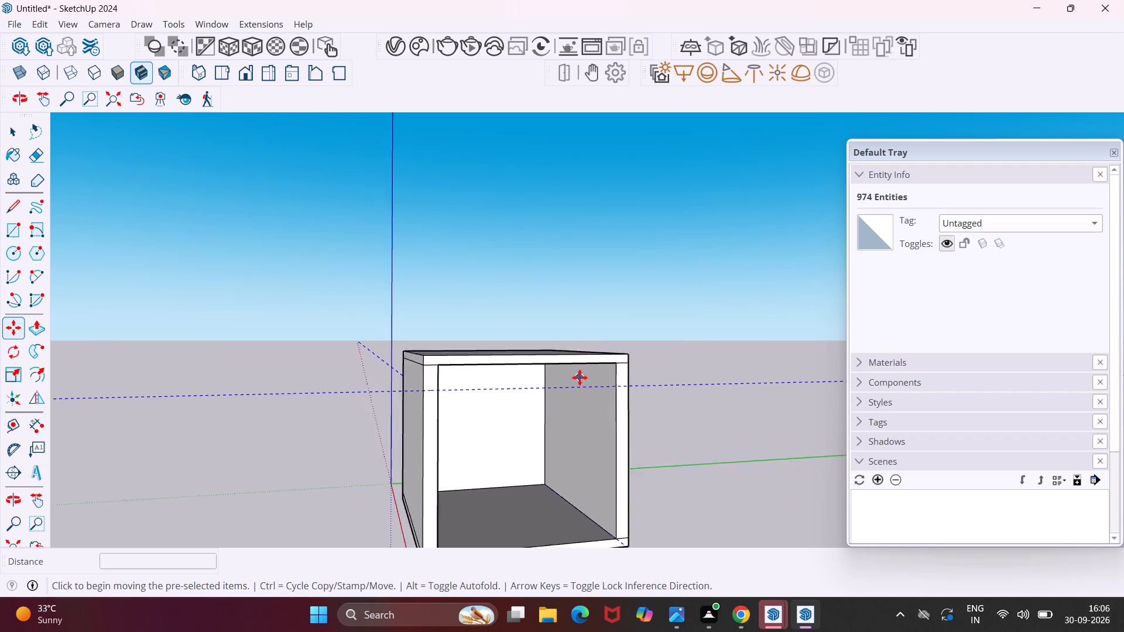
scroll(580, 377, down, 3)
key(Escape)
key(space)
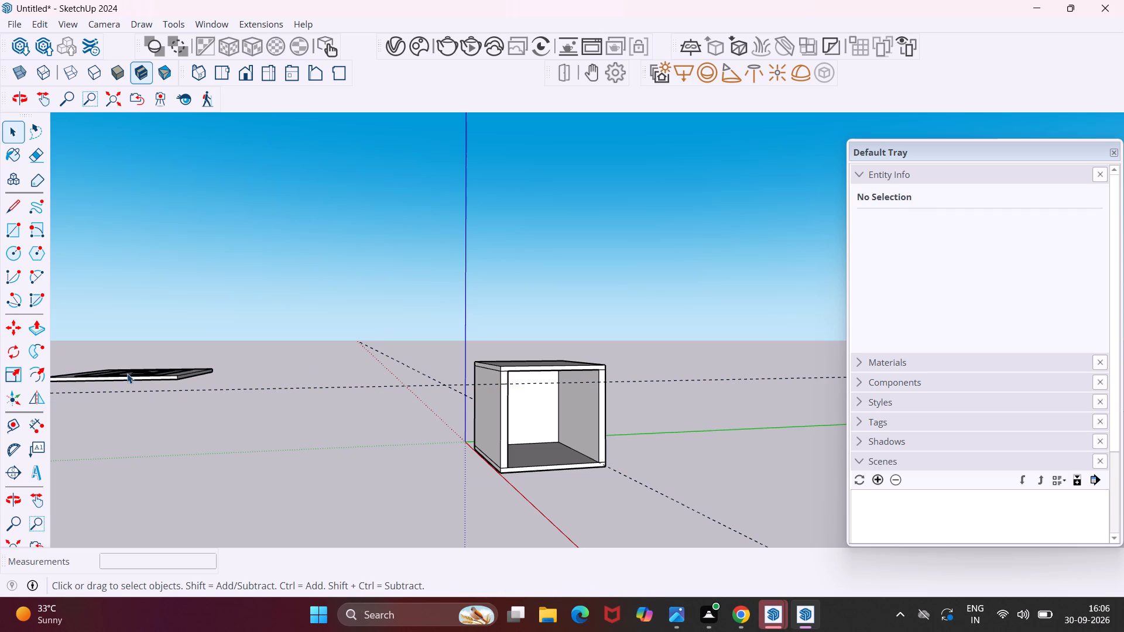
Select only the false ceiling panel with its lights and move its lower front corner to where the height guide meets the right wall's inner front edge.
middle_drag(126, 373, 180, 376)
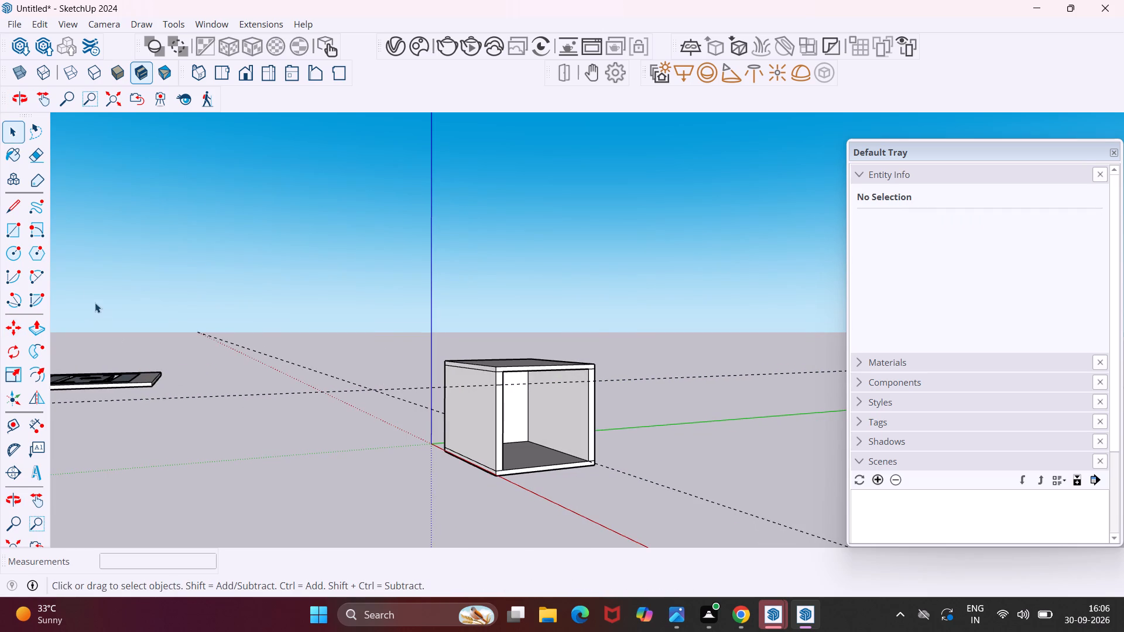
click(39, 103)
drag(214, 367, 334, 337)
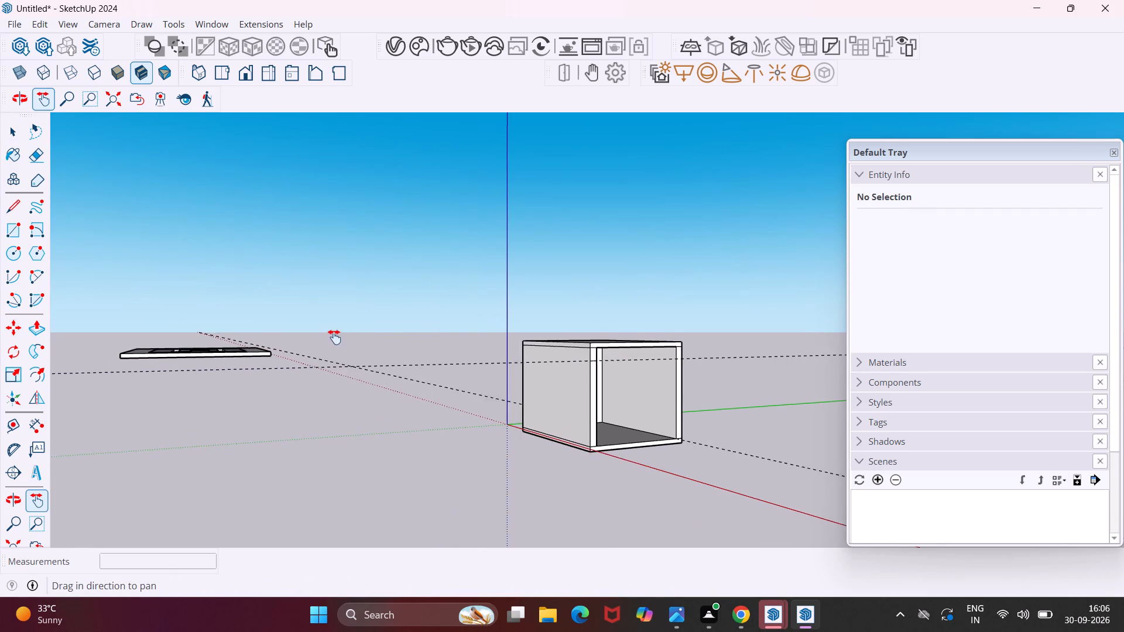
drag(334, 337, 337, 338)
middle_drag(148, 392, 131, 444)
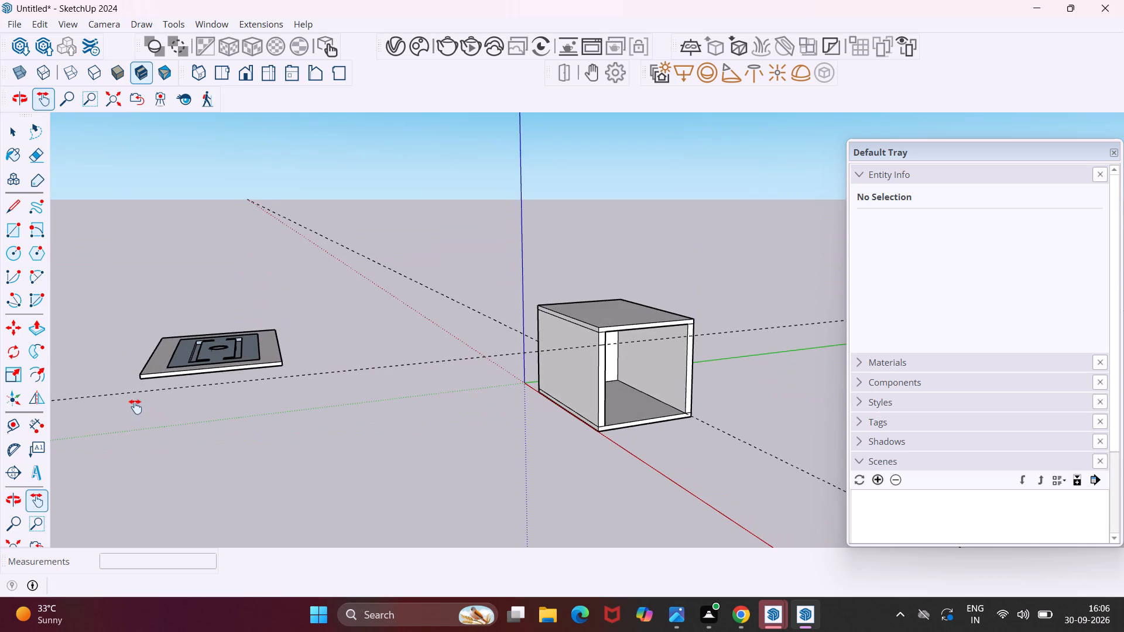
key(Escape)
key(space)
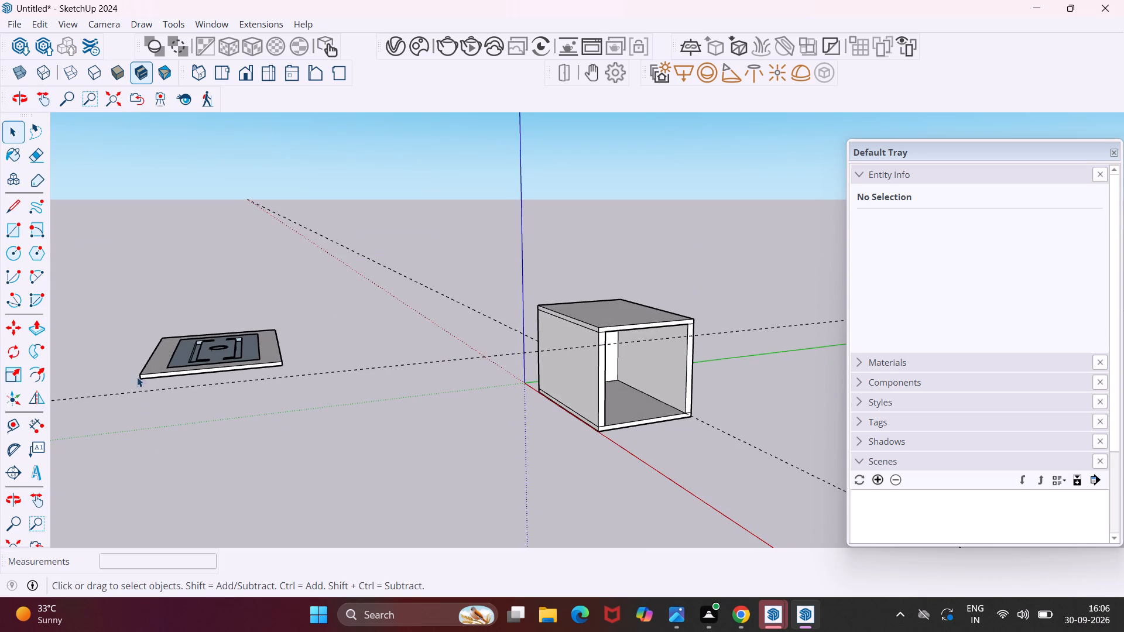
middle_drag(137, 377, 125, 361)
middle_drag(133, 365, 159, 345)
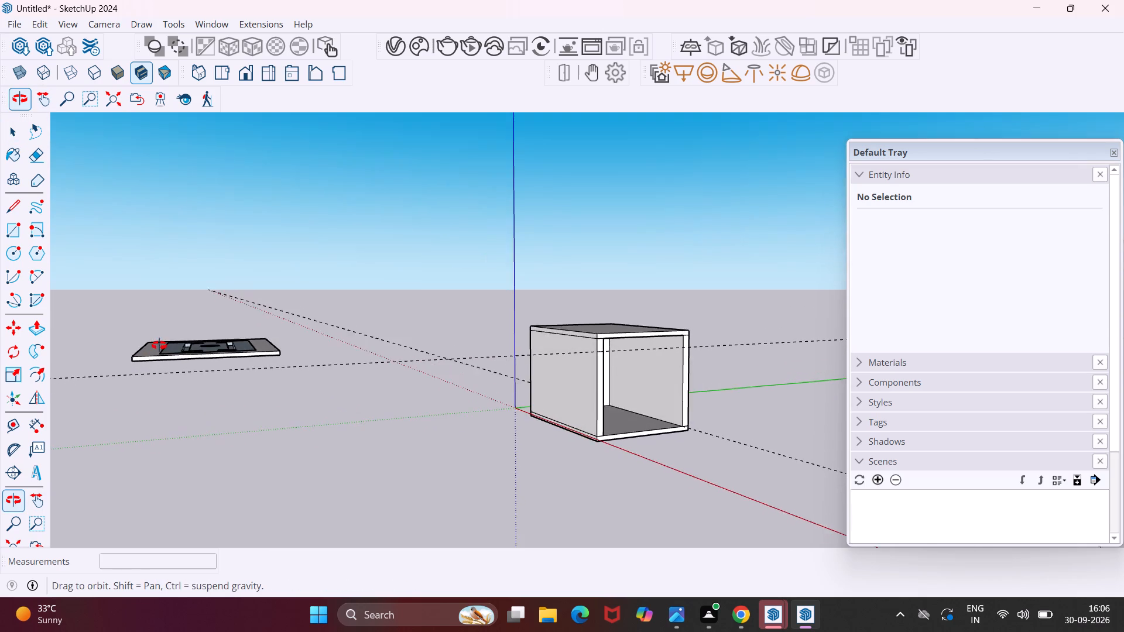
middle_drag(159, 345, 159, 324)
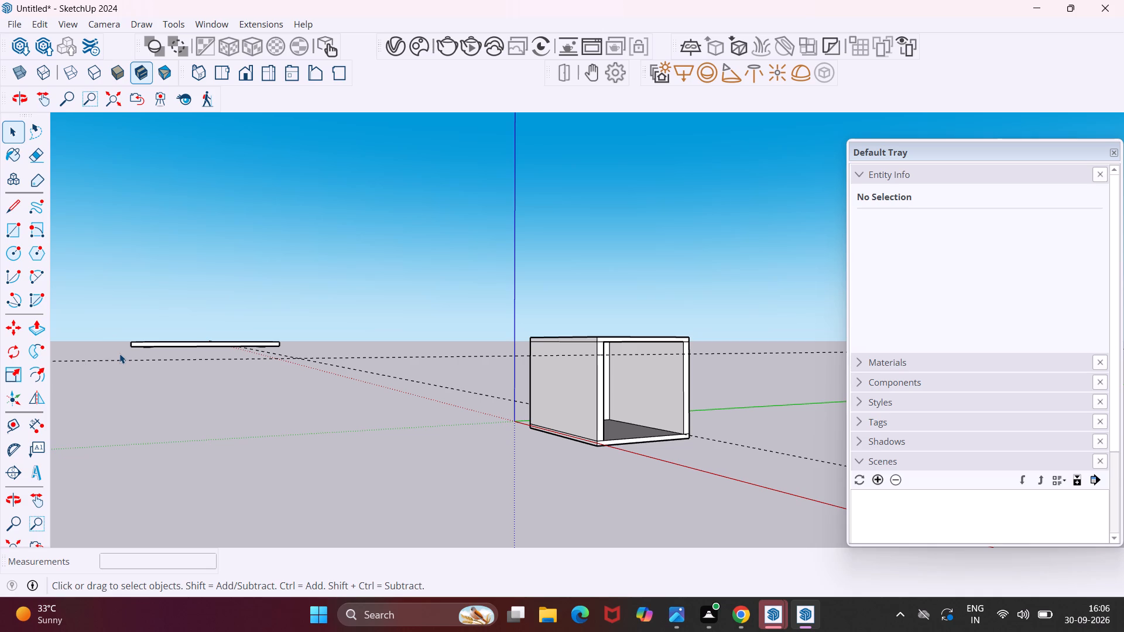
drag(121, 353, 213, 321)
drag(213, 321, 283, 298)
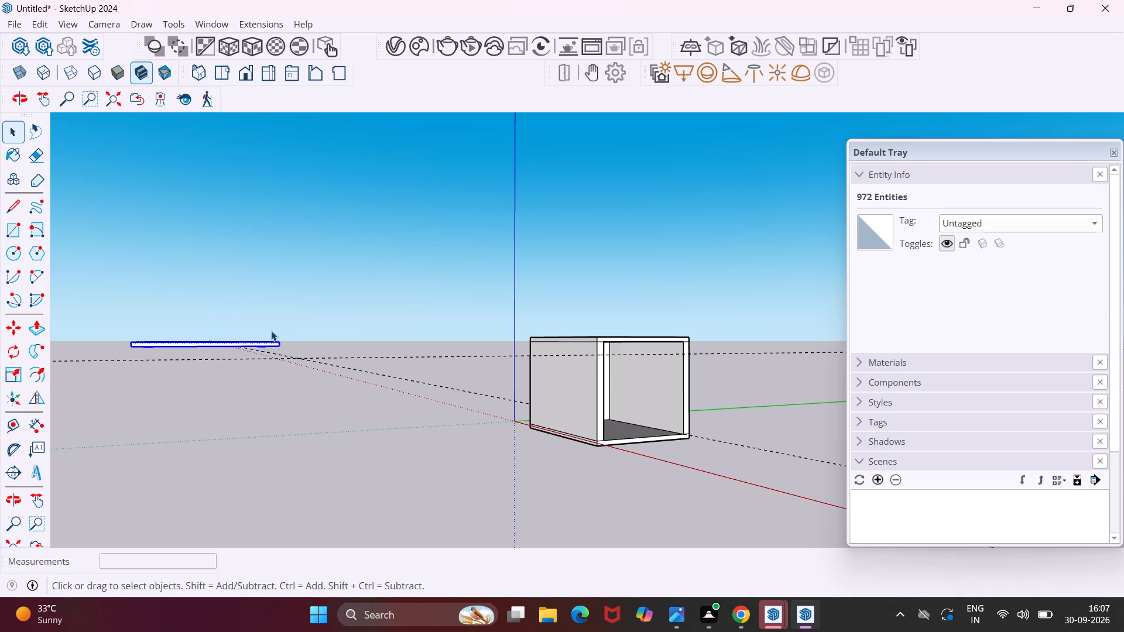
key(m)
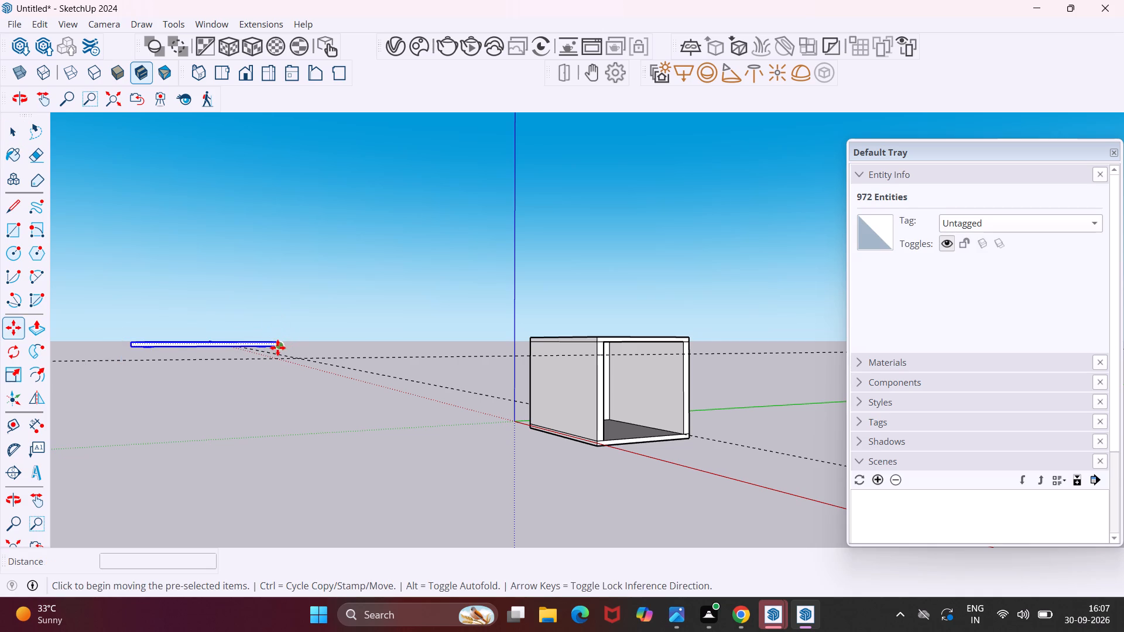
scroll(273, 349, up, 5)
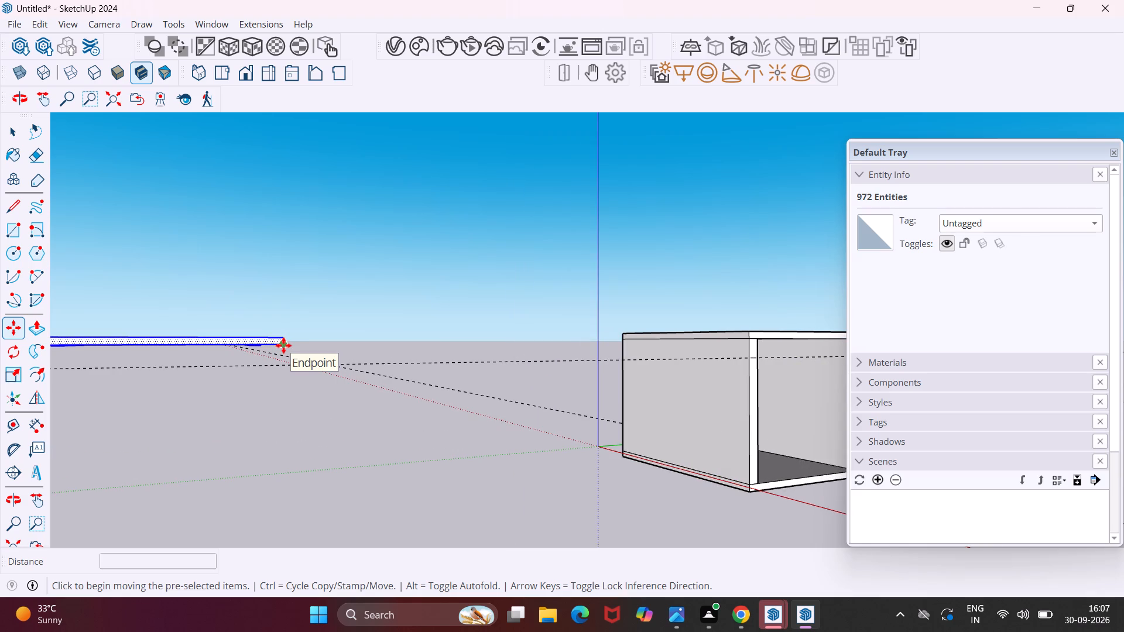
click(283, 345)
scroll(307, 342, down, 5)
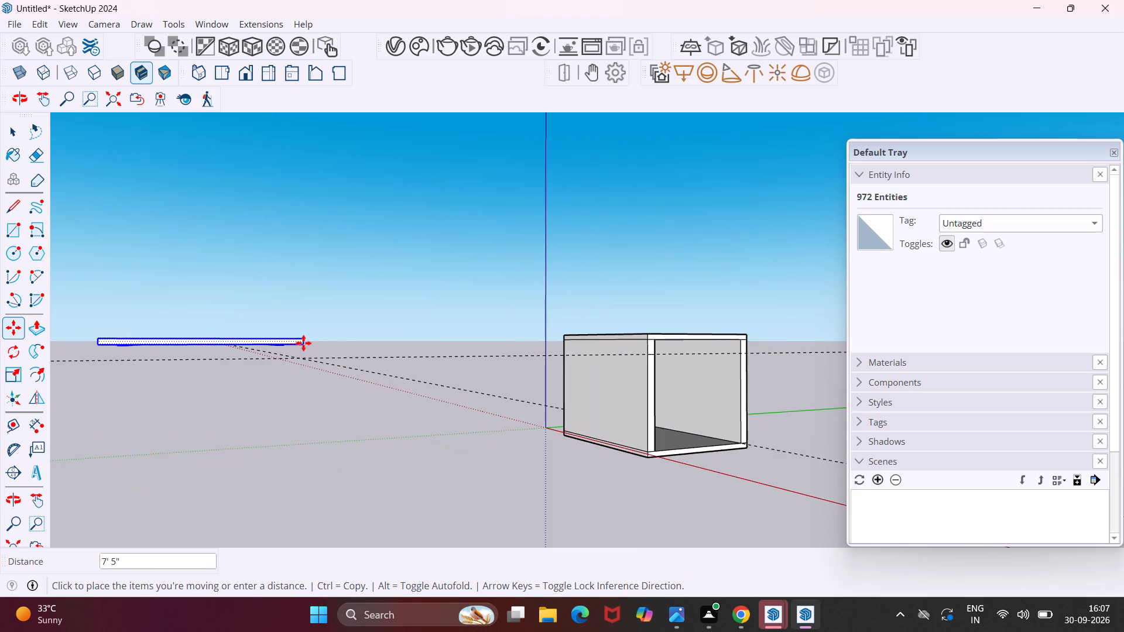
scroll(303, 343, down, 4)
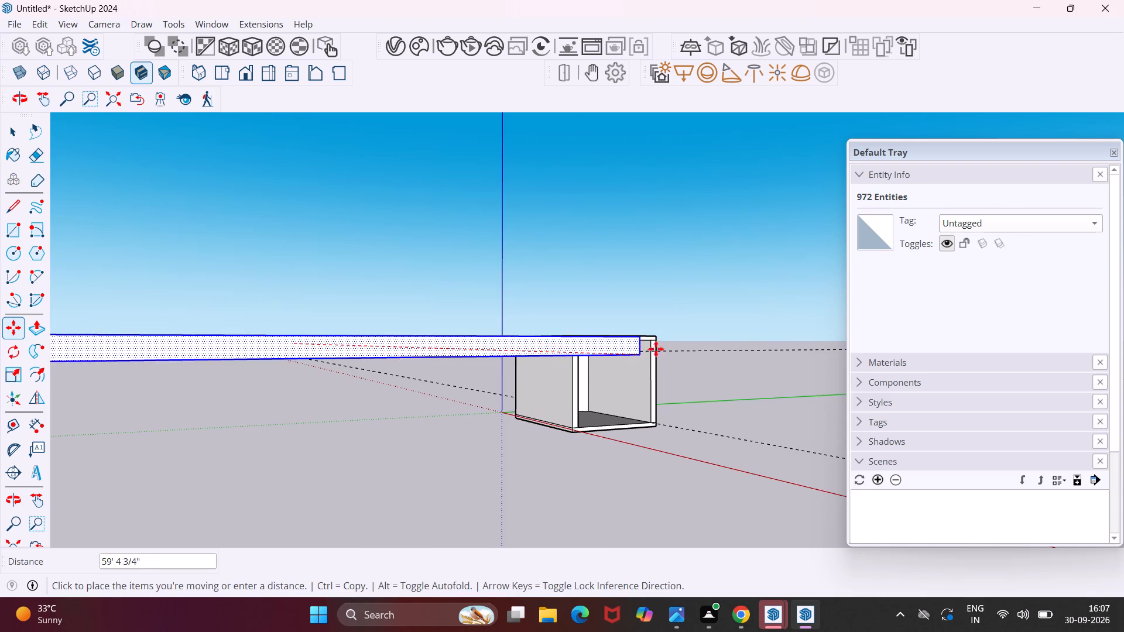
middle_drag(662, 346, 472, 368)
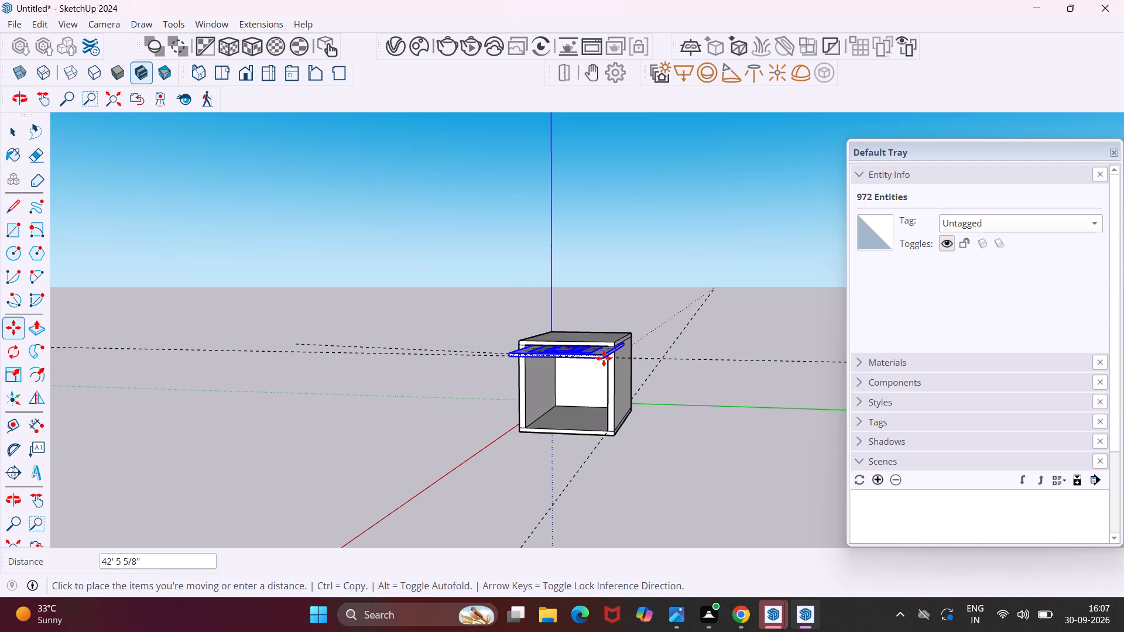
scroll(604, 358, up, 17)
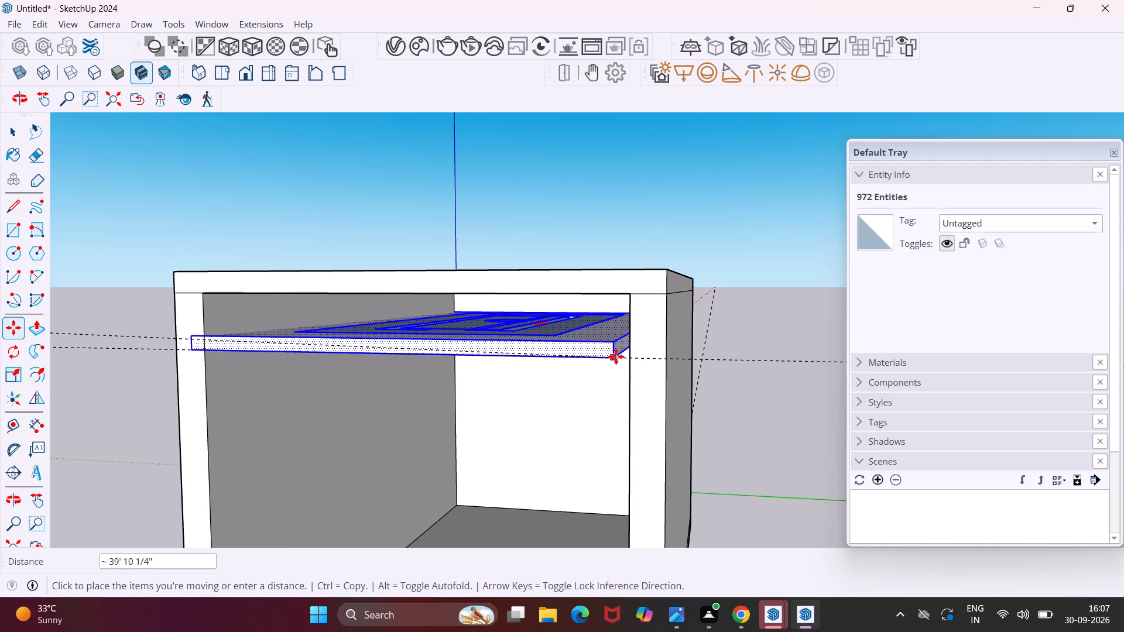
scroll(629, 356, up, 5)
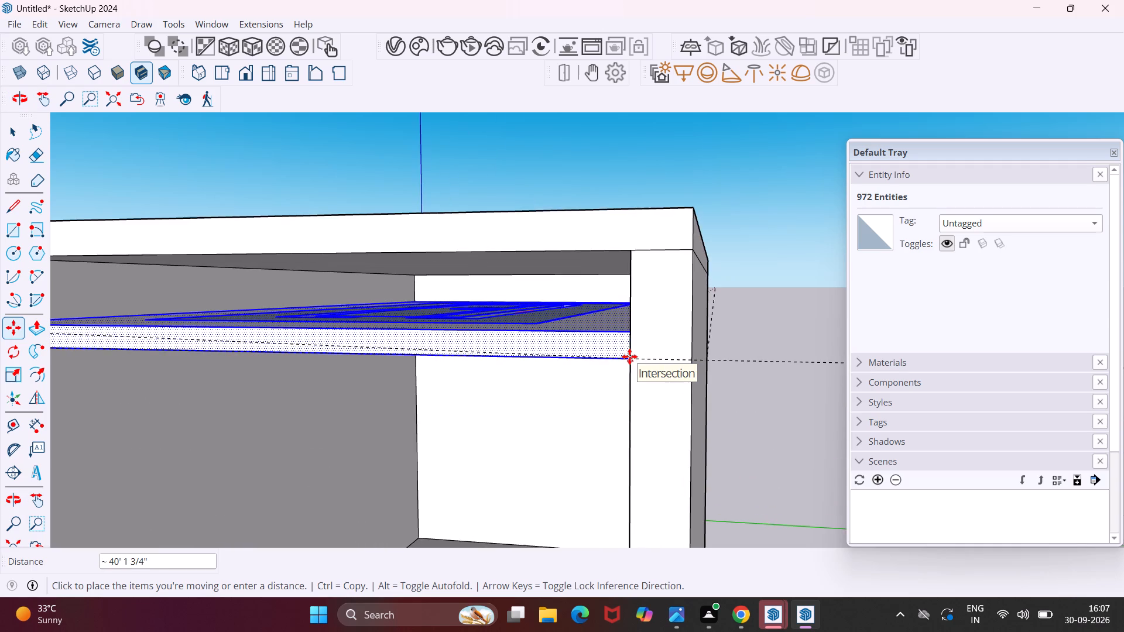
scroll(629, 356, up, 10)
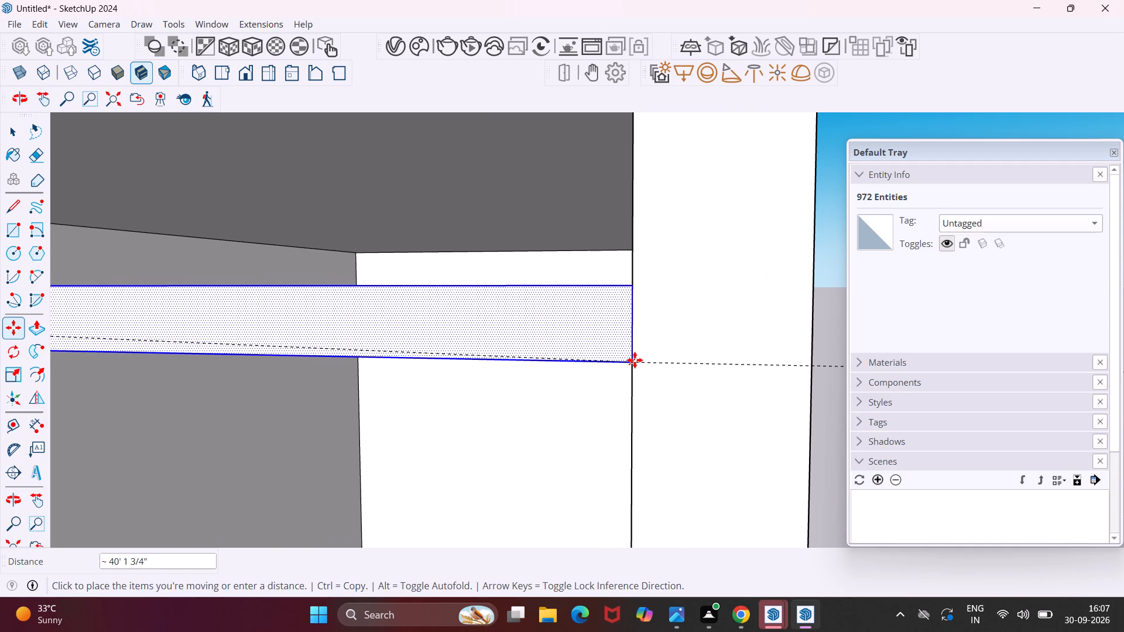
middle_drag(637, 358, 685, 356)
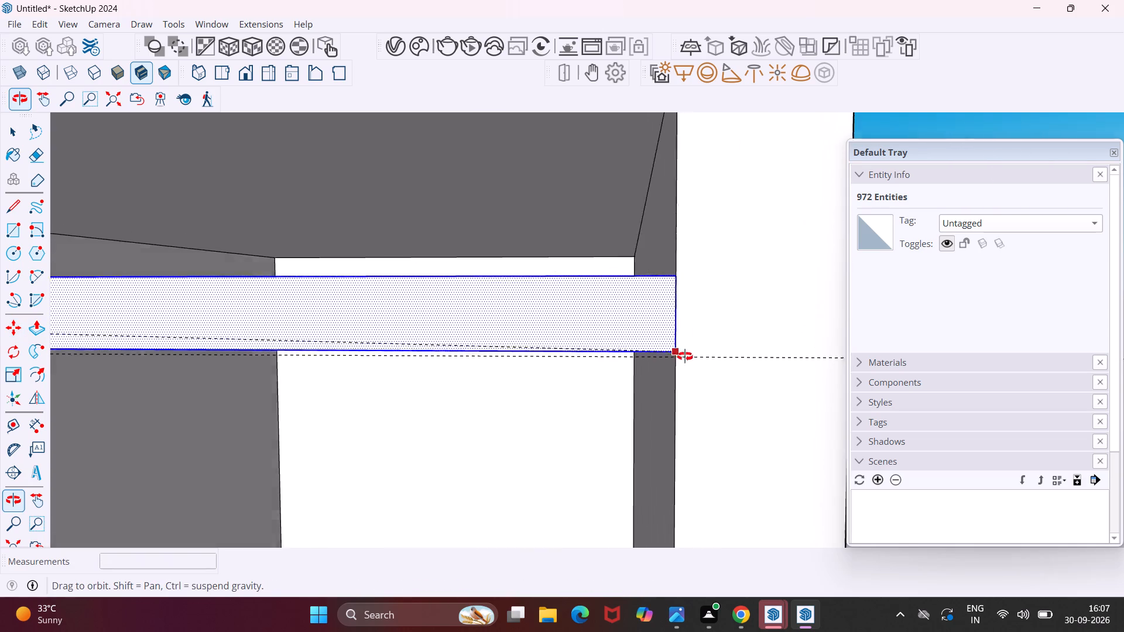
middle_drag(685, 356, 761, 373)
scroll(765, 374, up, 3)
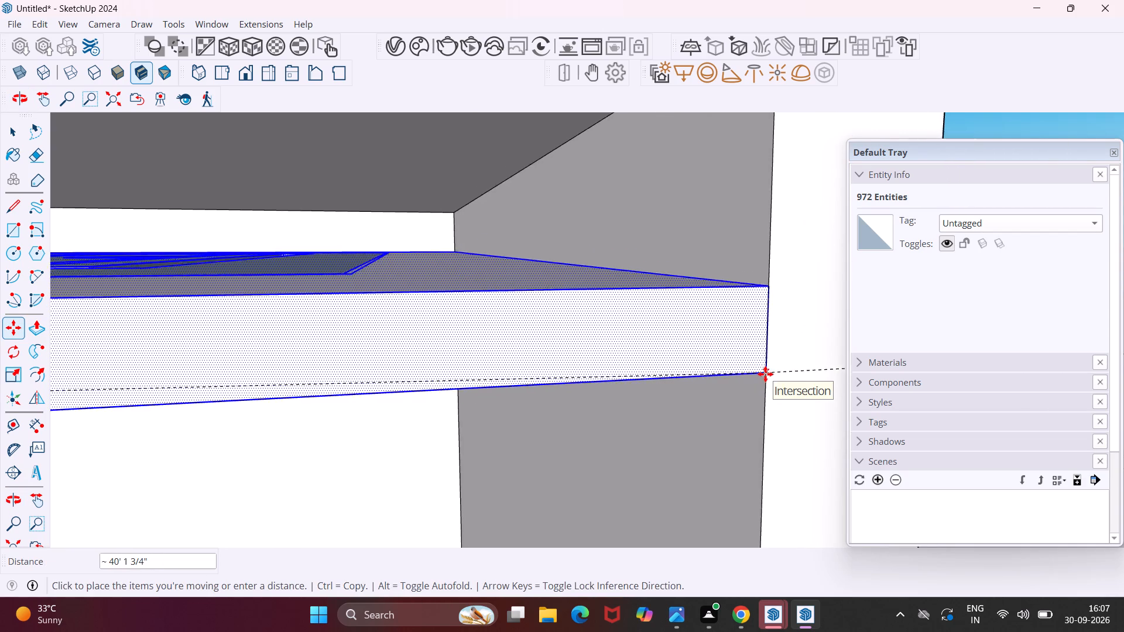
scroll(765, 374, up, 6)
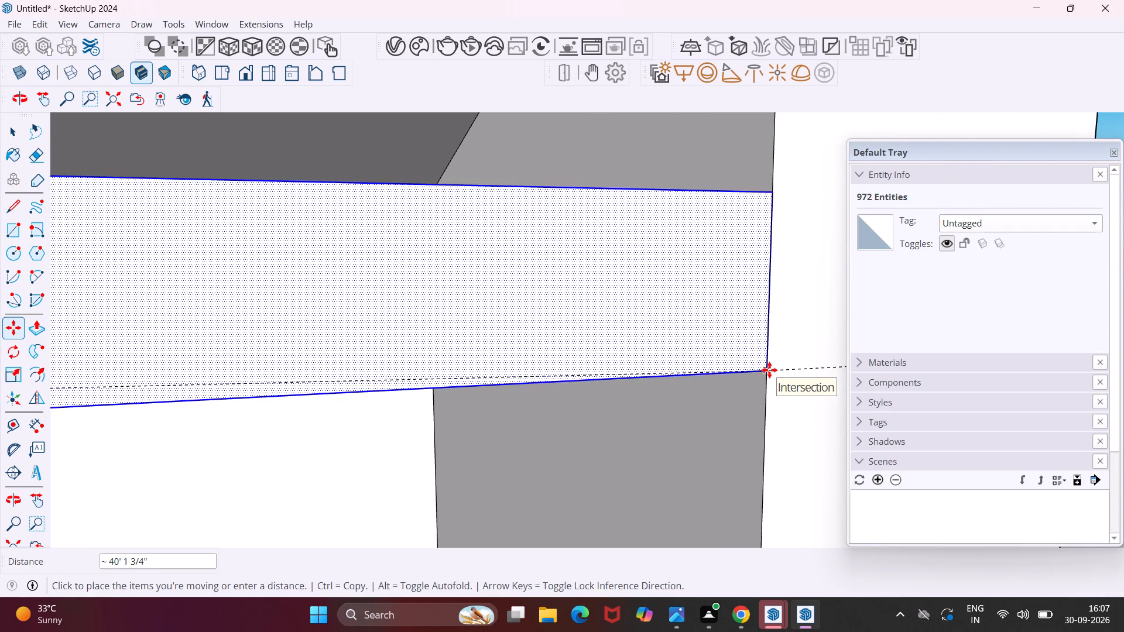
click(769, 370)
scroll(659, 308, down, 6)
scroll(623, 304, down, 16)
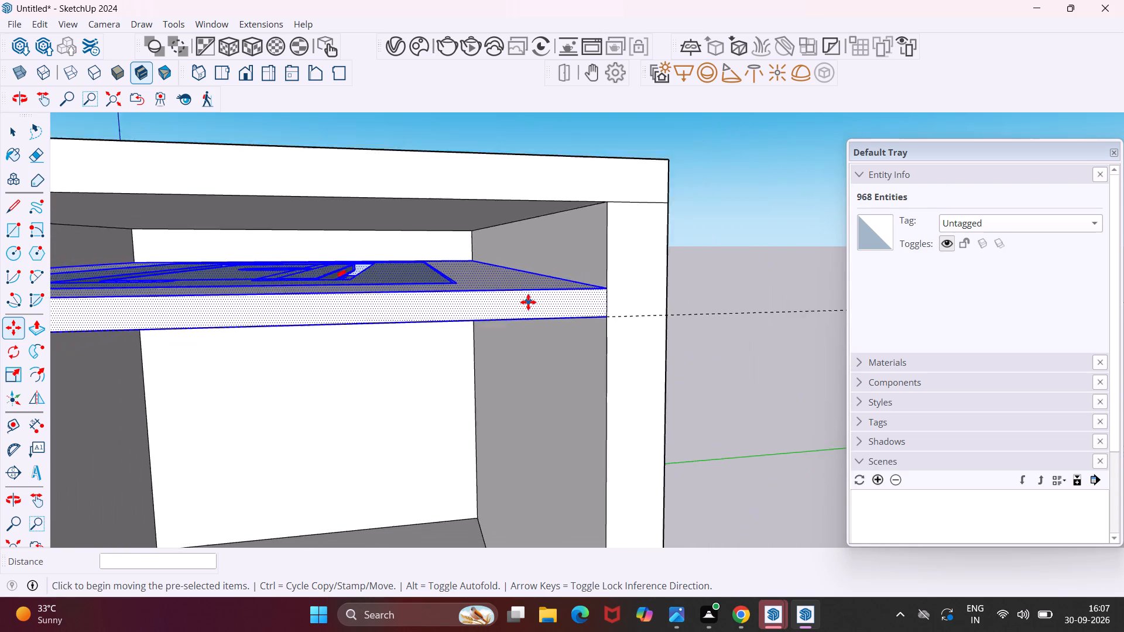
scroll(528, 302, down, 17)
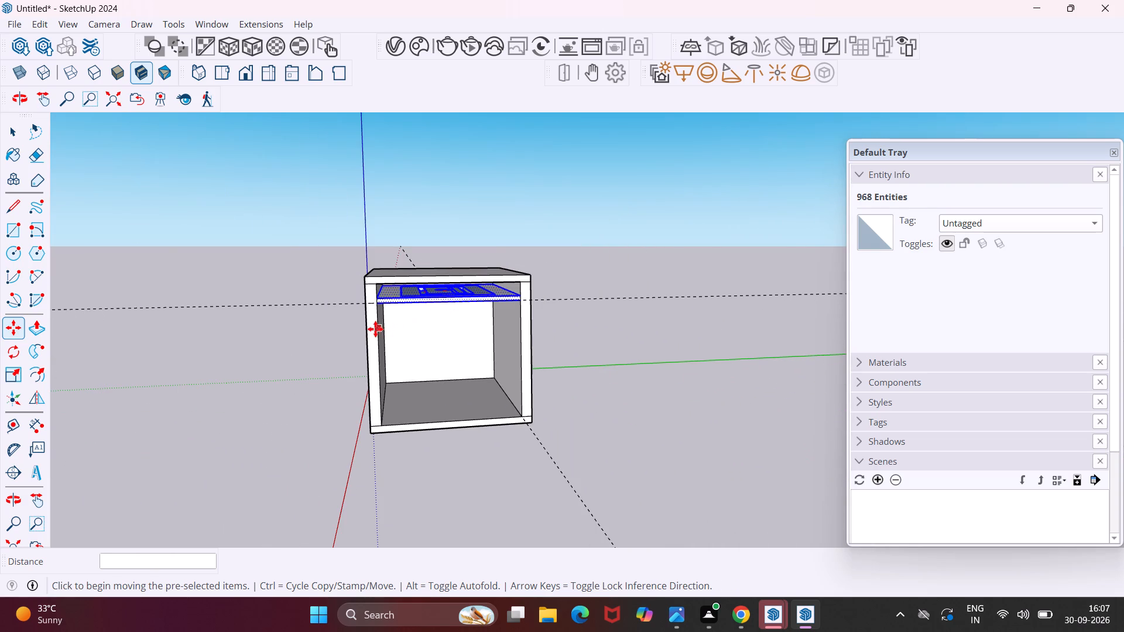
Leave the Move command and delete all construction guides from the model.
key(Escape)
key(space)
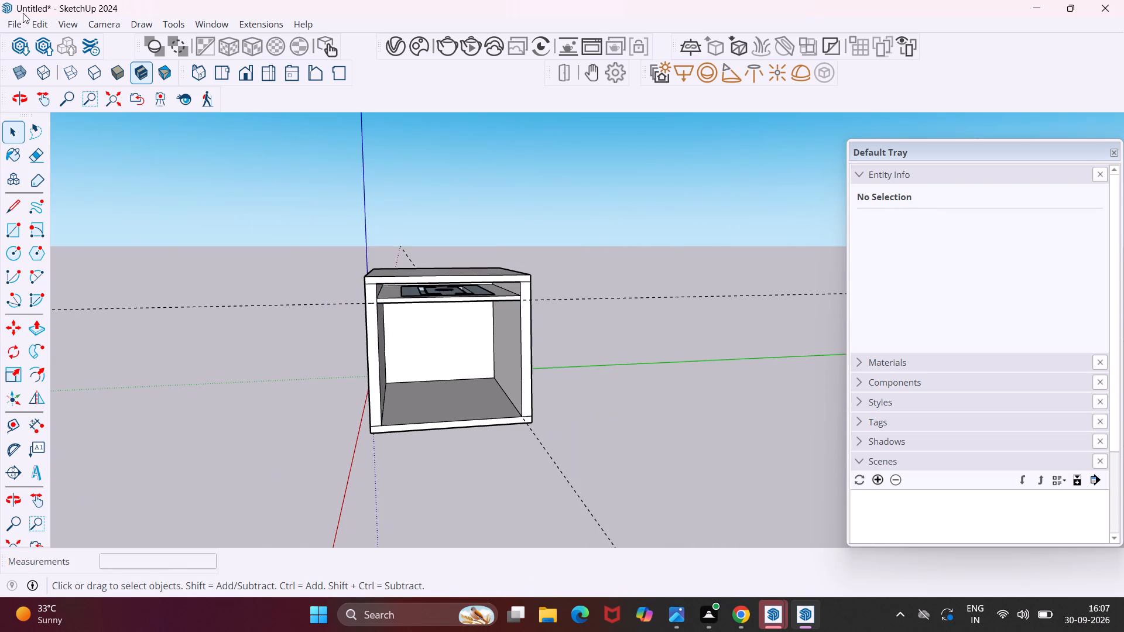
click(41, 22)
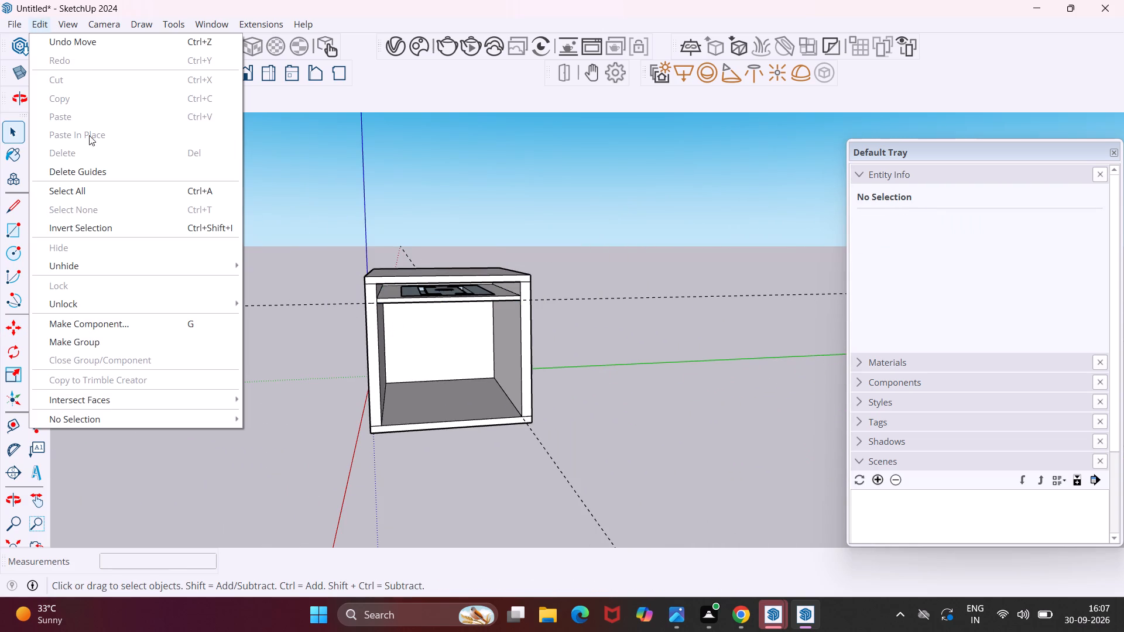
click(103, 166)
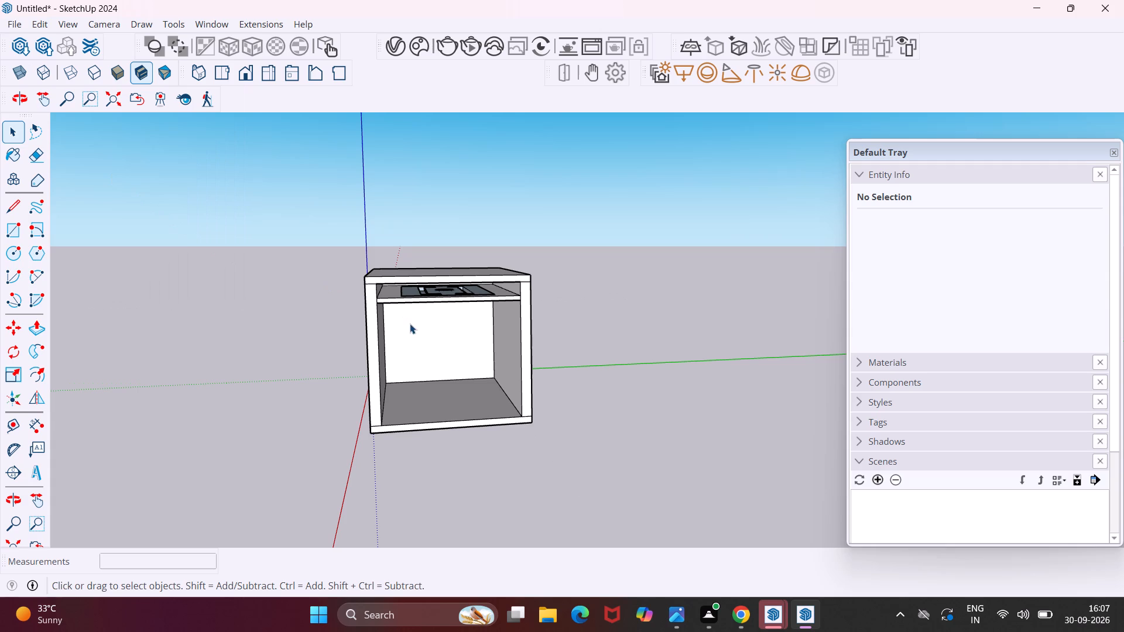
Examine the underside of the fitted false ceiling and its lights from inside the room box.
middle_drag(410, 324, 379, 249)
scroll(447, 305, up, 2)
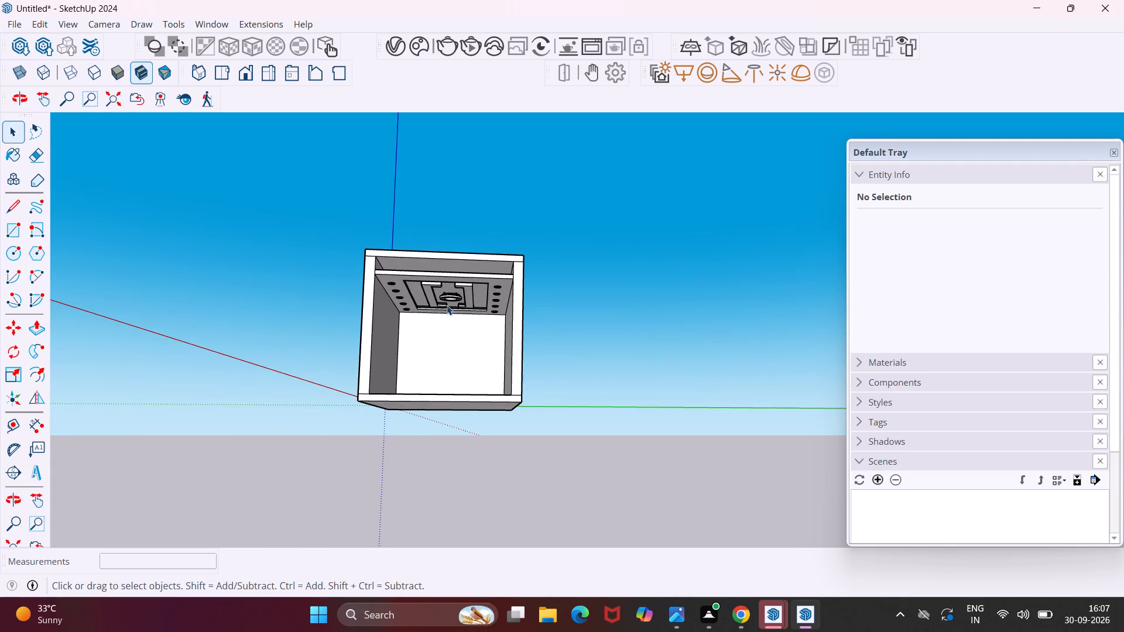
scroll(447, 305, up, 8)
middle_drag(447, 304, 440, 258)
scroll(440, 258, down, 3)
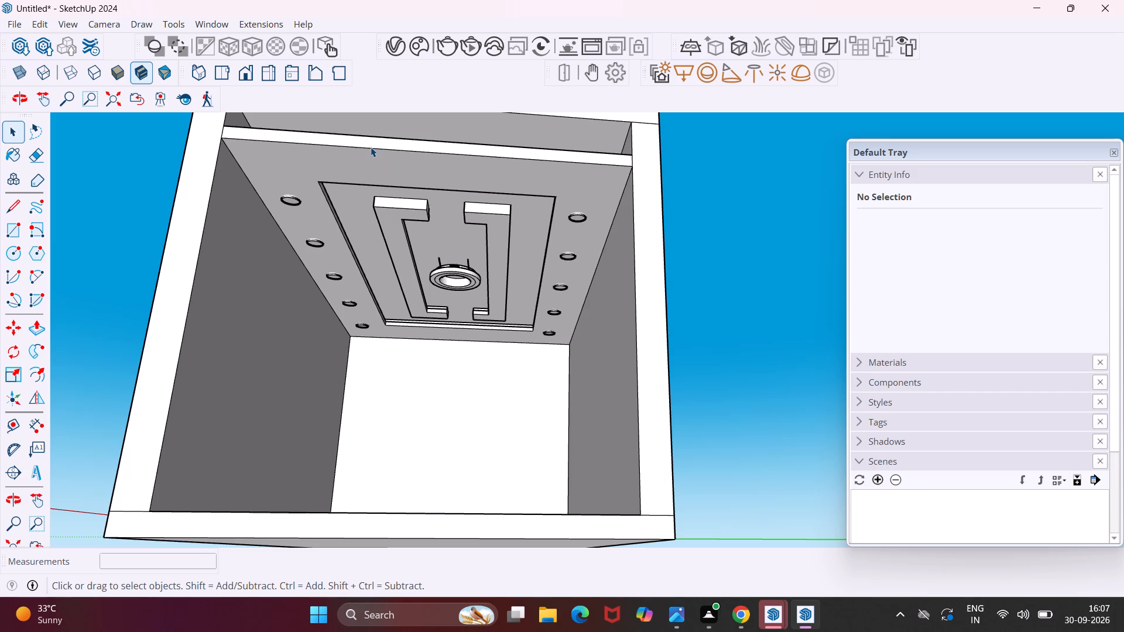
In the V-Ray Asset Editor, set the Tlon Light 450 Ceiling 152 006 colour multiplier to pale yellow (R 0.895, G 0.905, B 0.615).
click(395, 51)
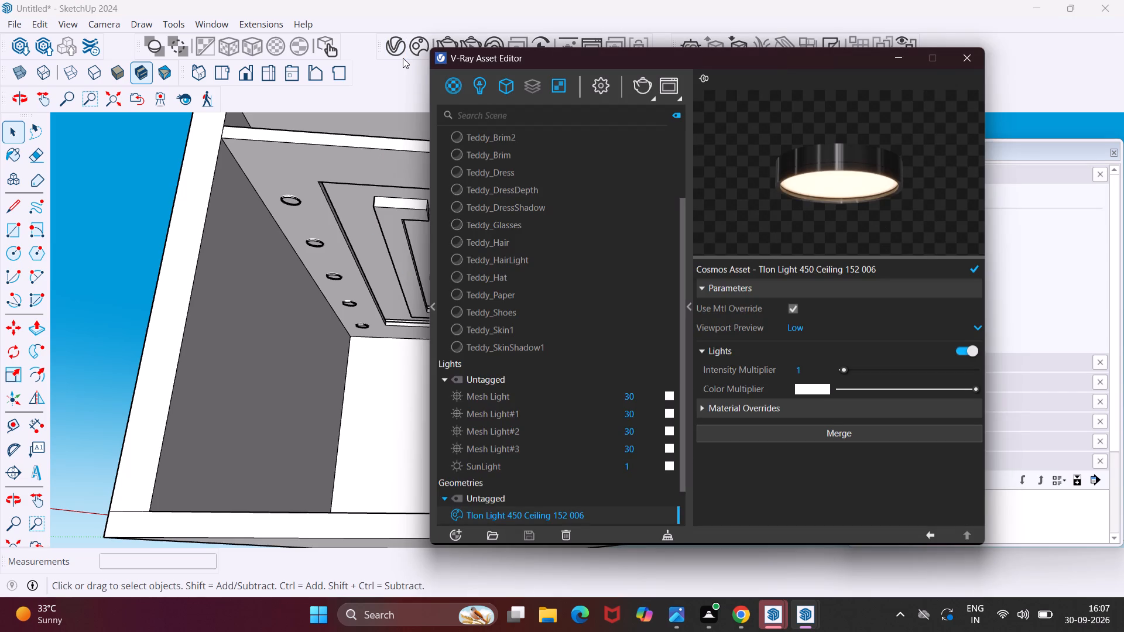
click(958, 58)
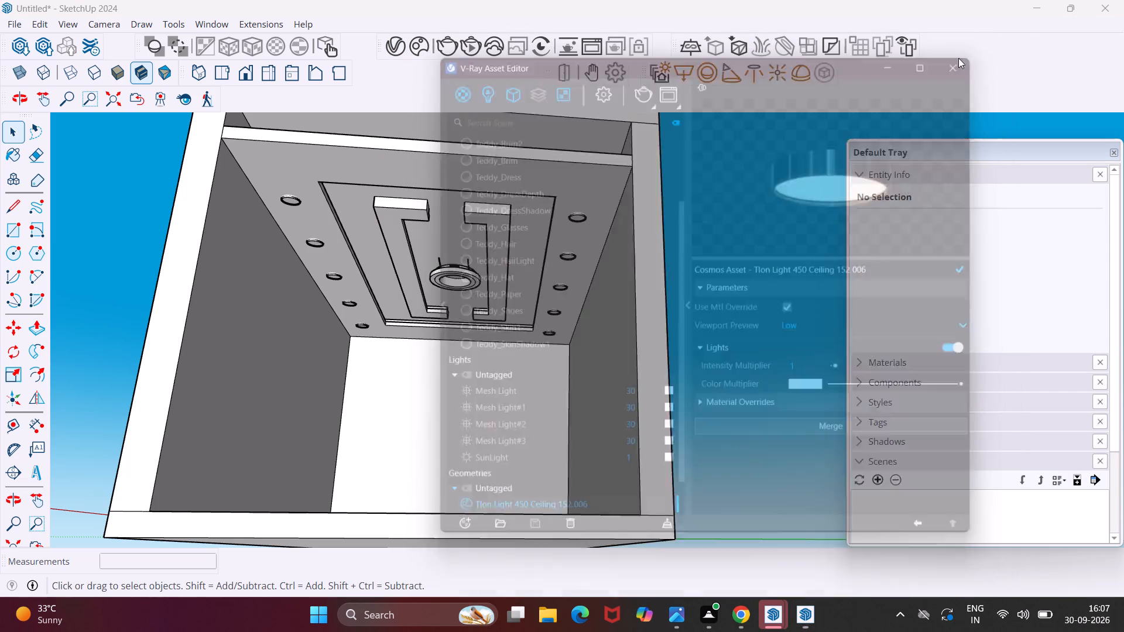
click(392, 55)
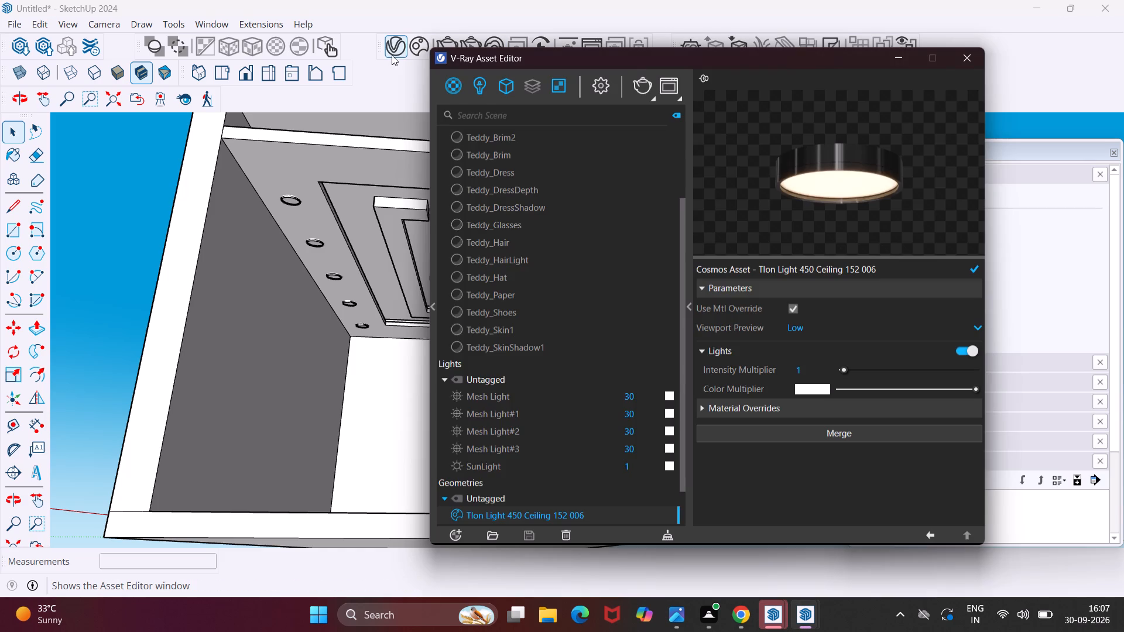
click(823, 389)
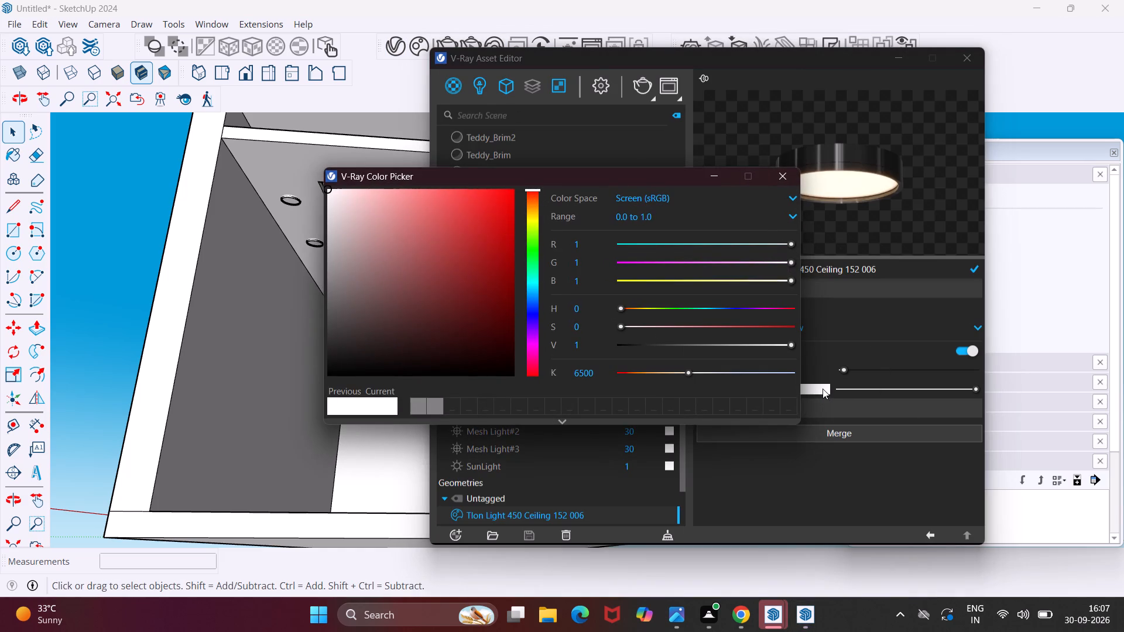
click(530, 222)
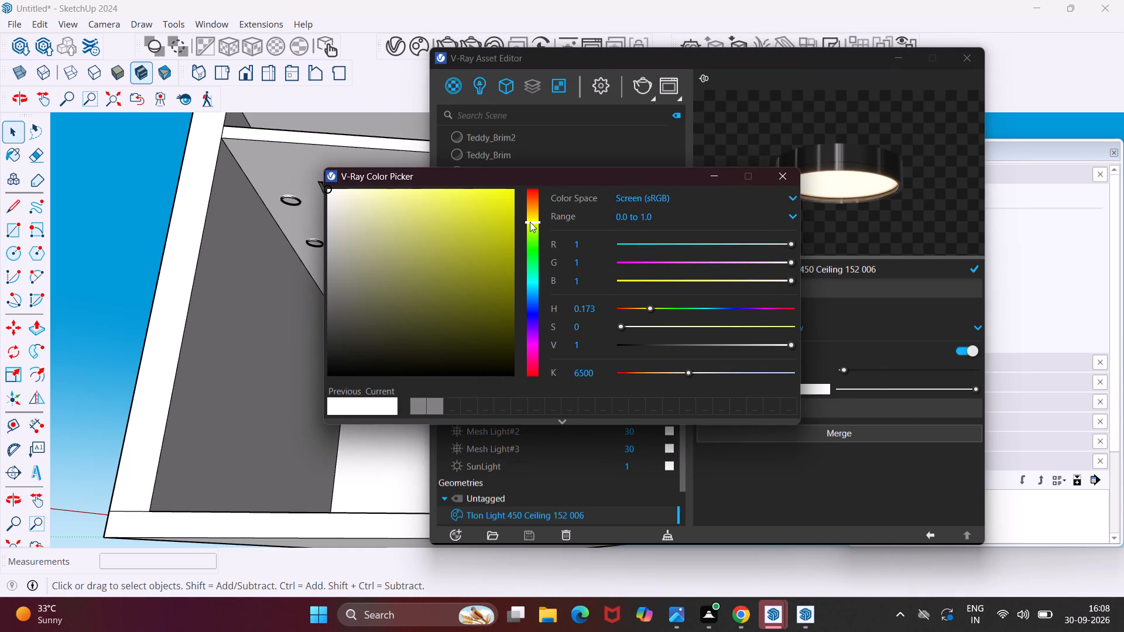
click(385, 218)
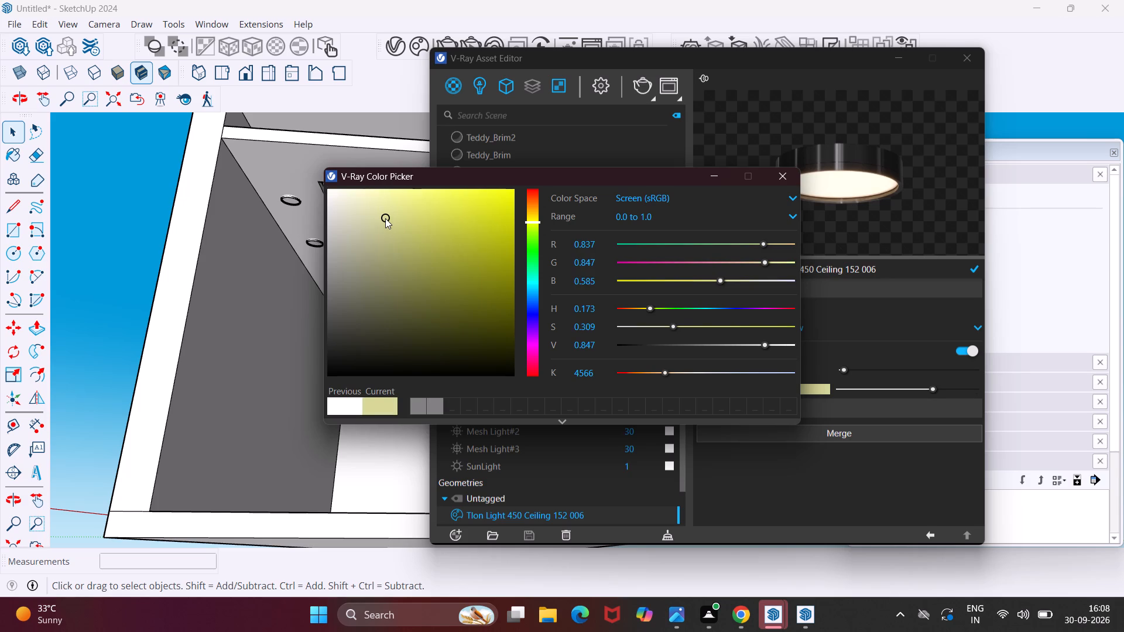
click(371, 205)
click(368, 202)
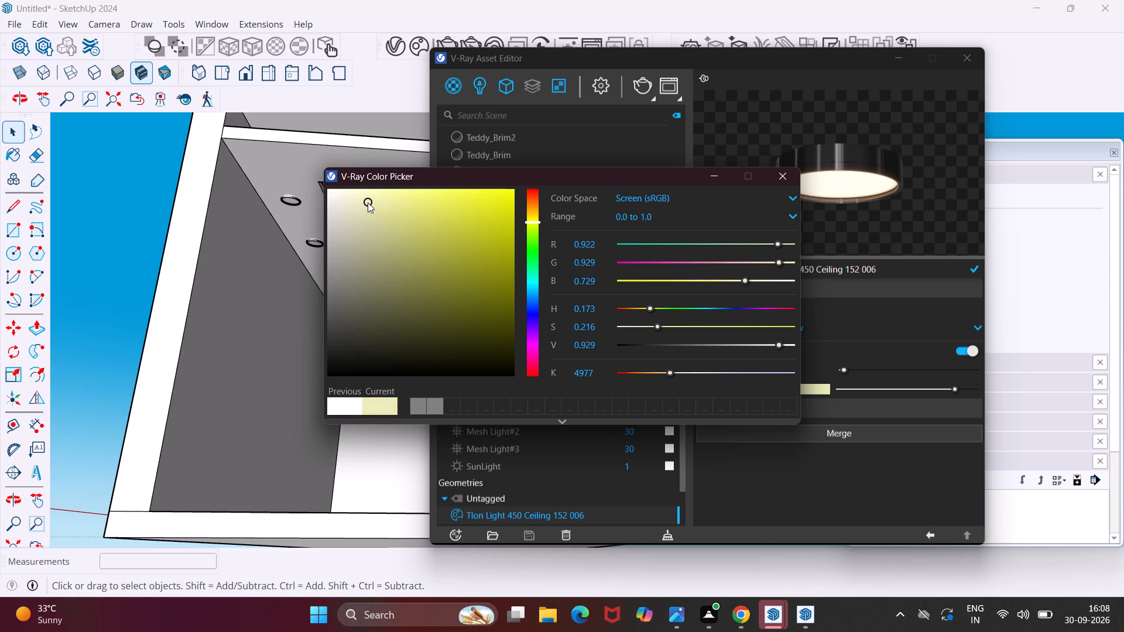
click(364, 207)
click(364, 221)
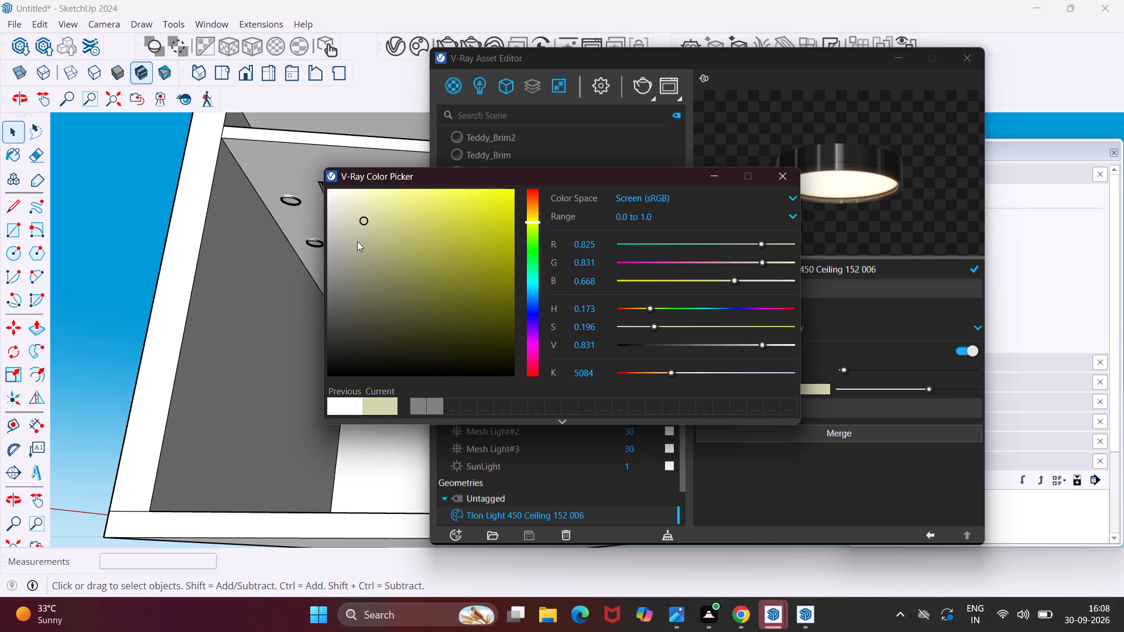
click(354, 240)
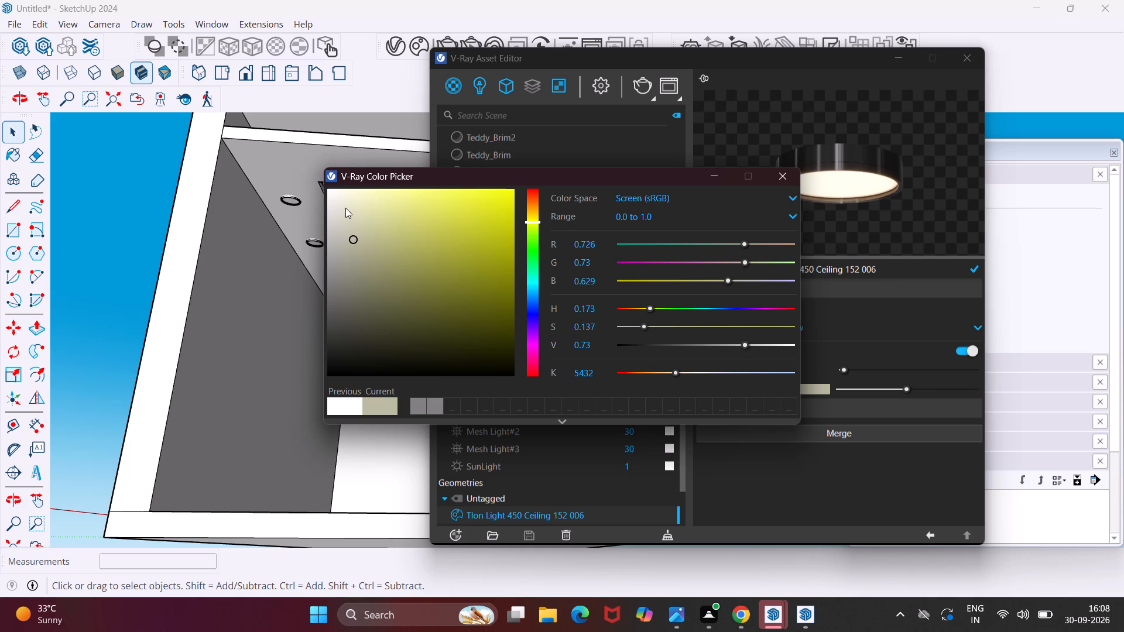
click(345, 208)
click(357, 222)
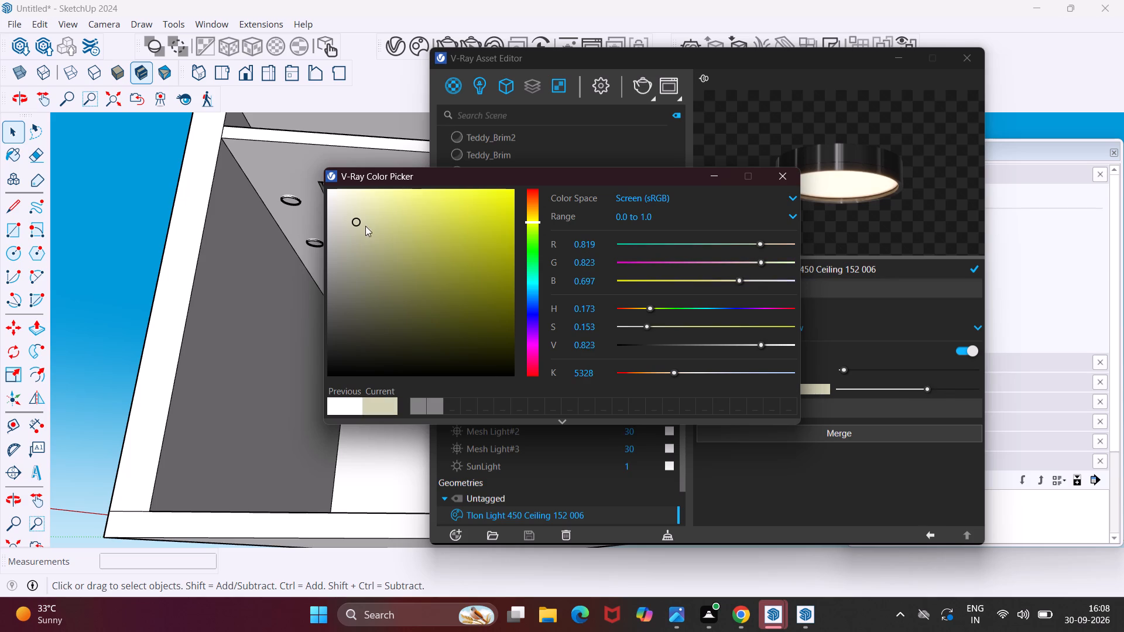
click(372, 228)
click(389, 231)
click(406, 235)
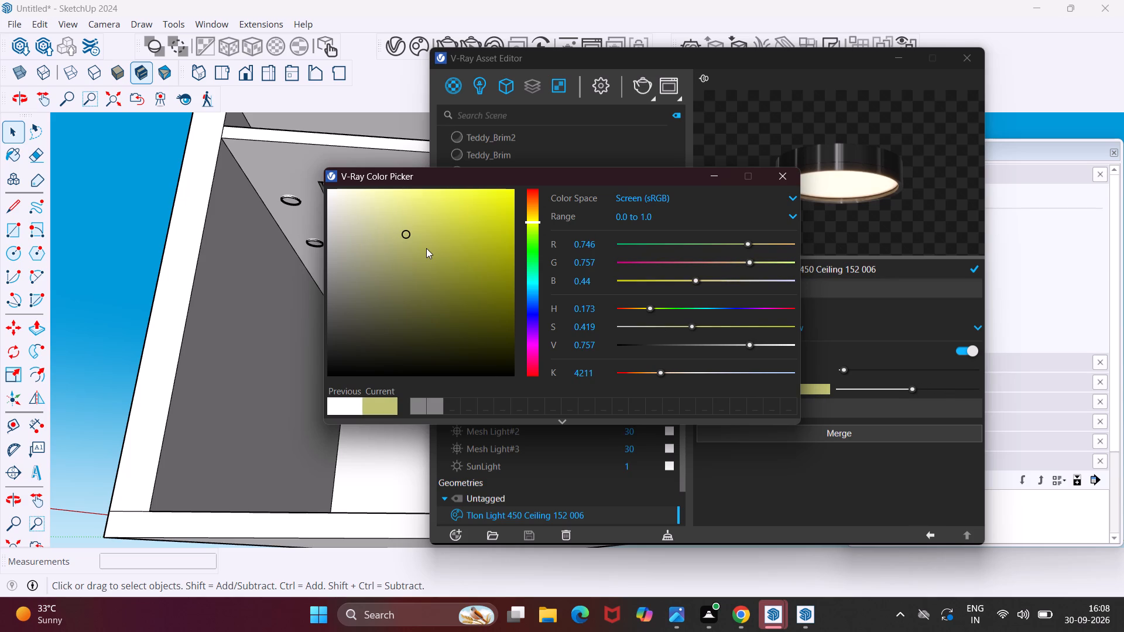
click(426, 248)
click(406, 224)
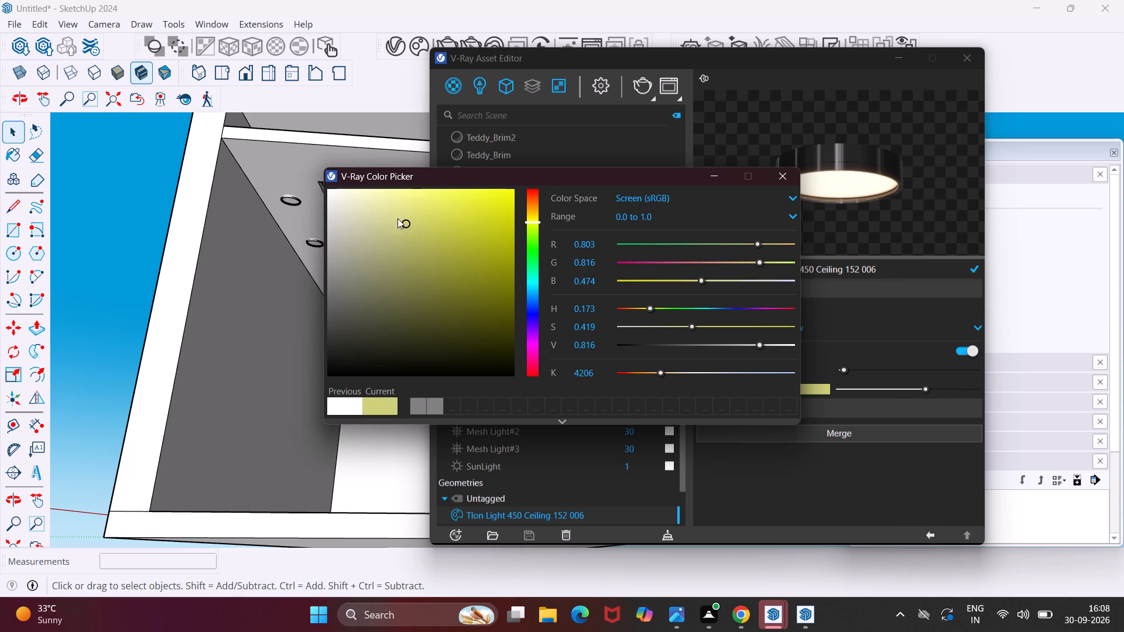
click(388, 207)
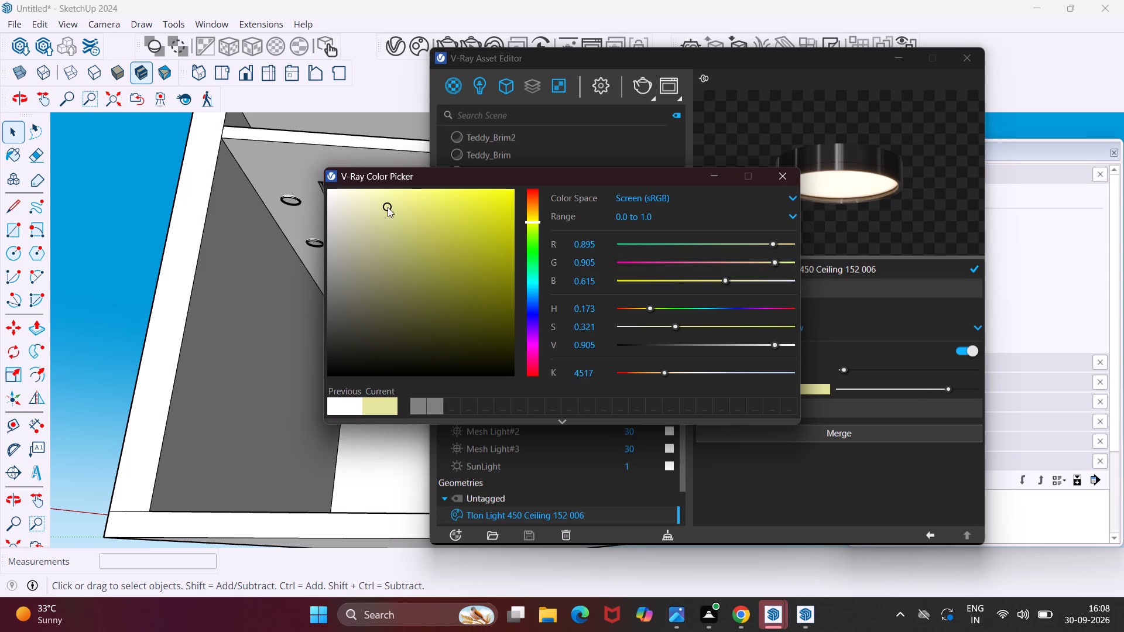
click(784, 179)
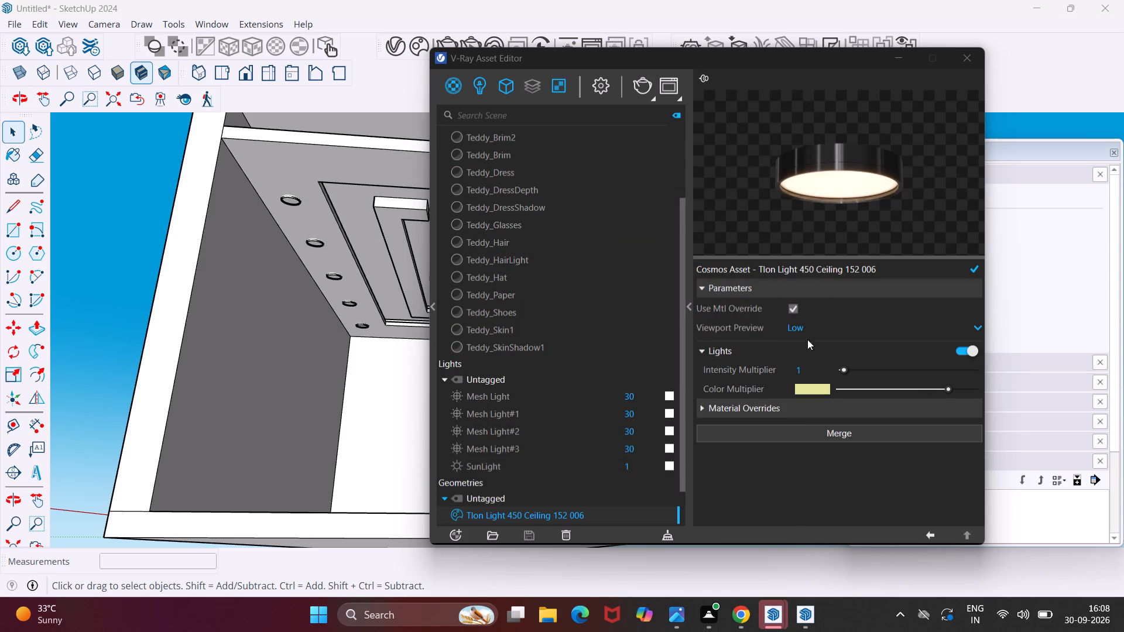
Raise the light intensity multiplier of the Tlon Light 450 Ceiling asset to 4.4.
click(845, 367)
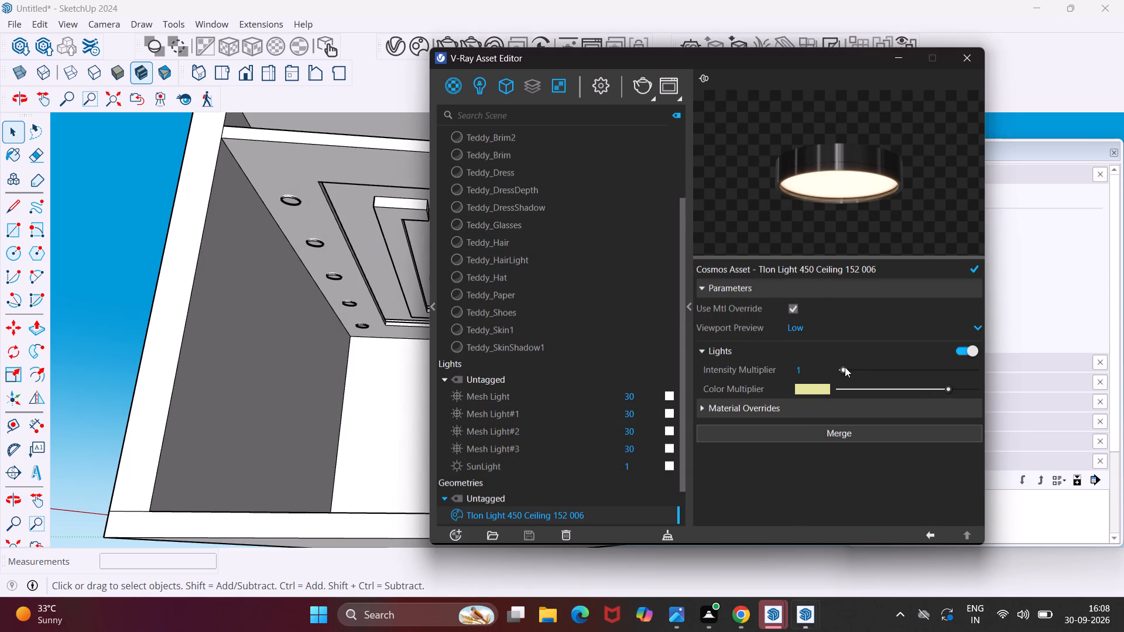
drag(848, 366, 864, 367)
click(699, 407)
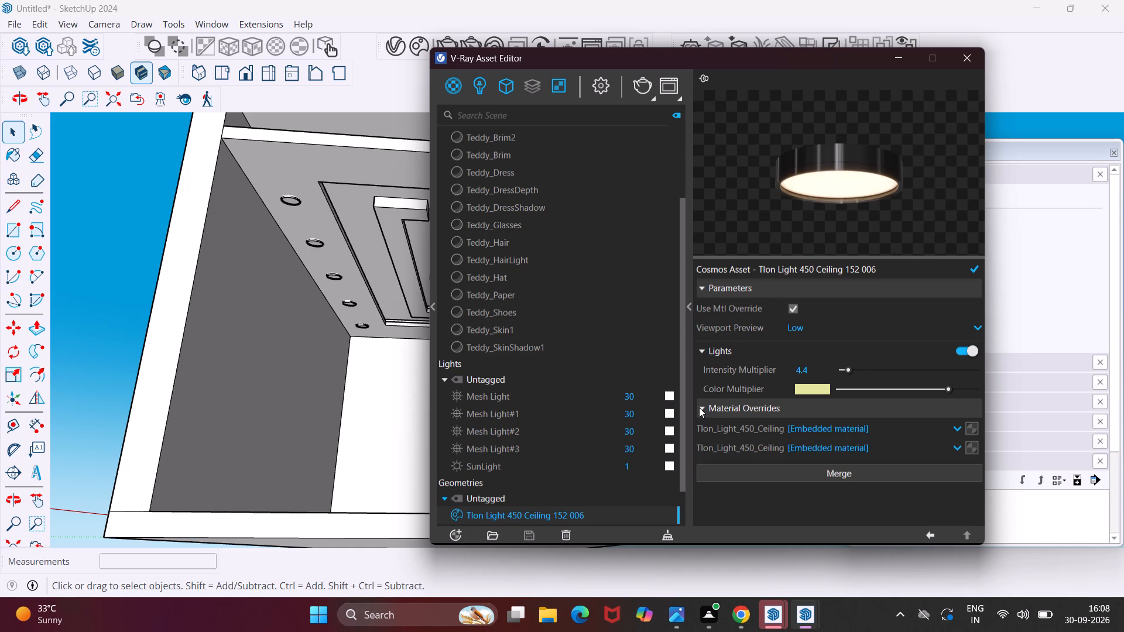
click(699, 407)
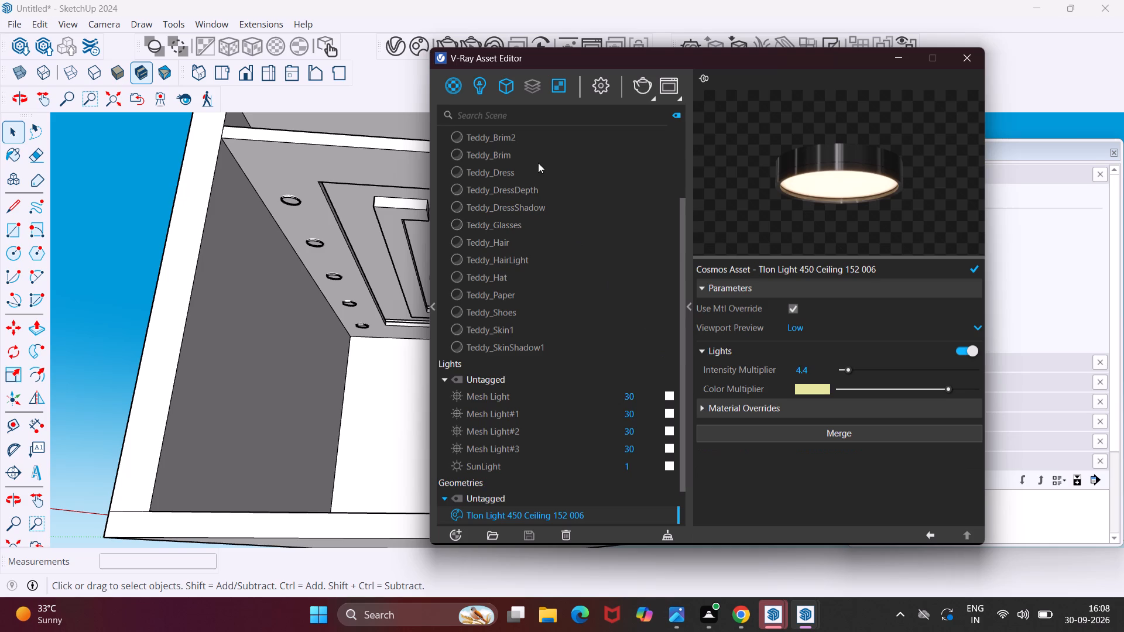
Set the colour of the first Mesh Light to pale yellow (R 0.949, G 0.952, B 0.714).
click(510, 395)
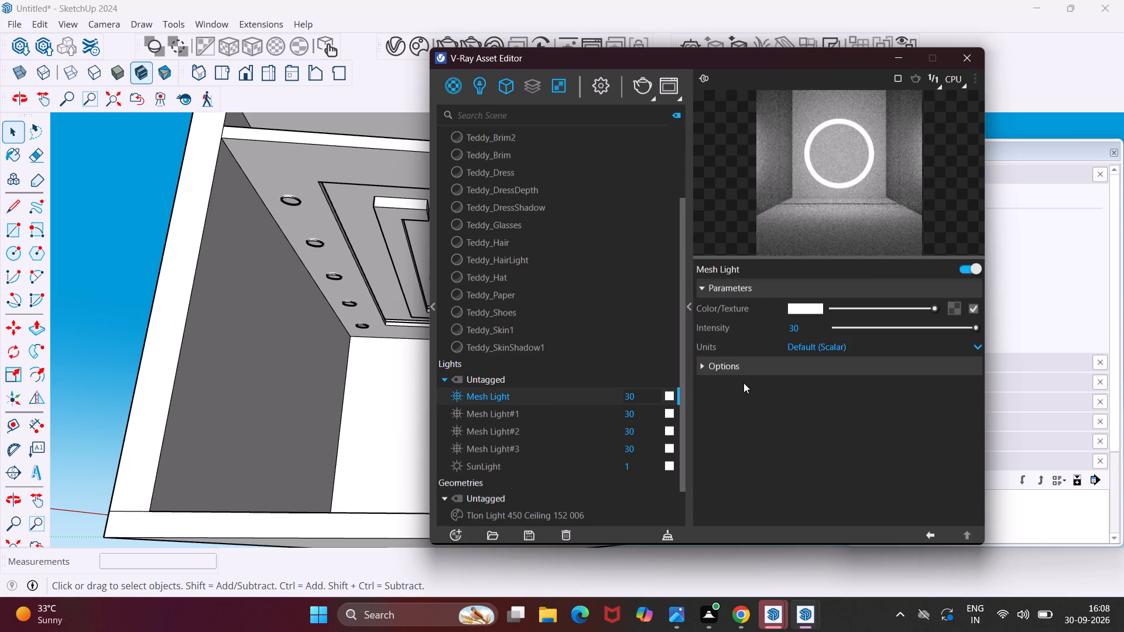
click(792, 309)
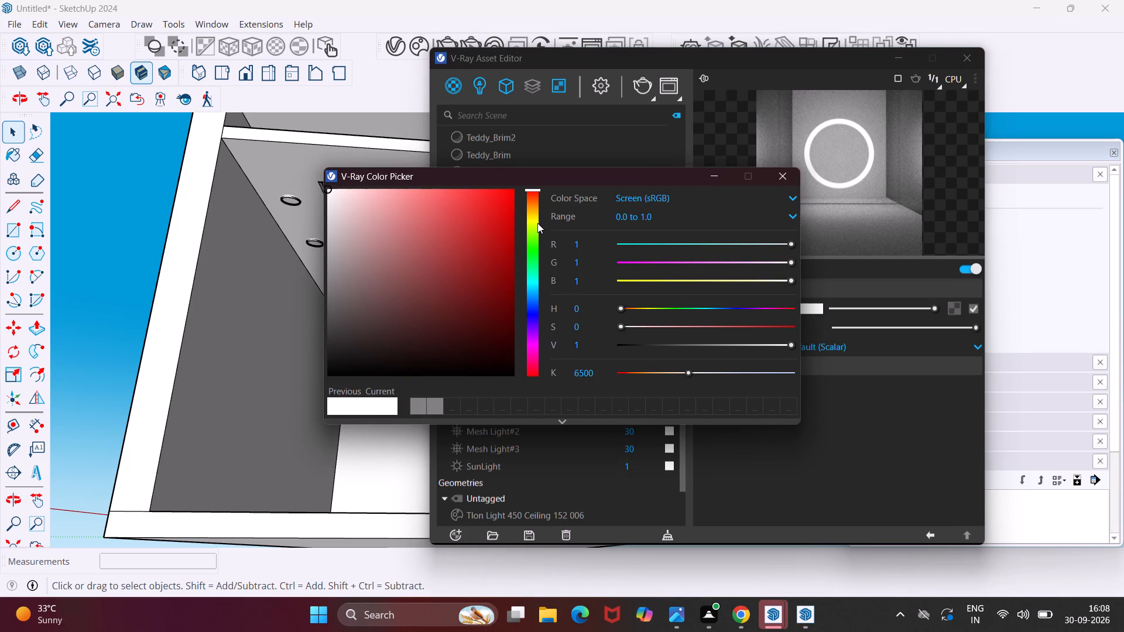
click(534, 221)
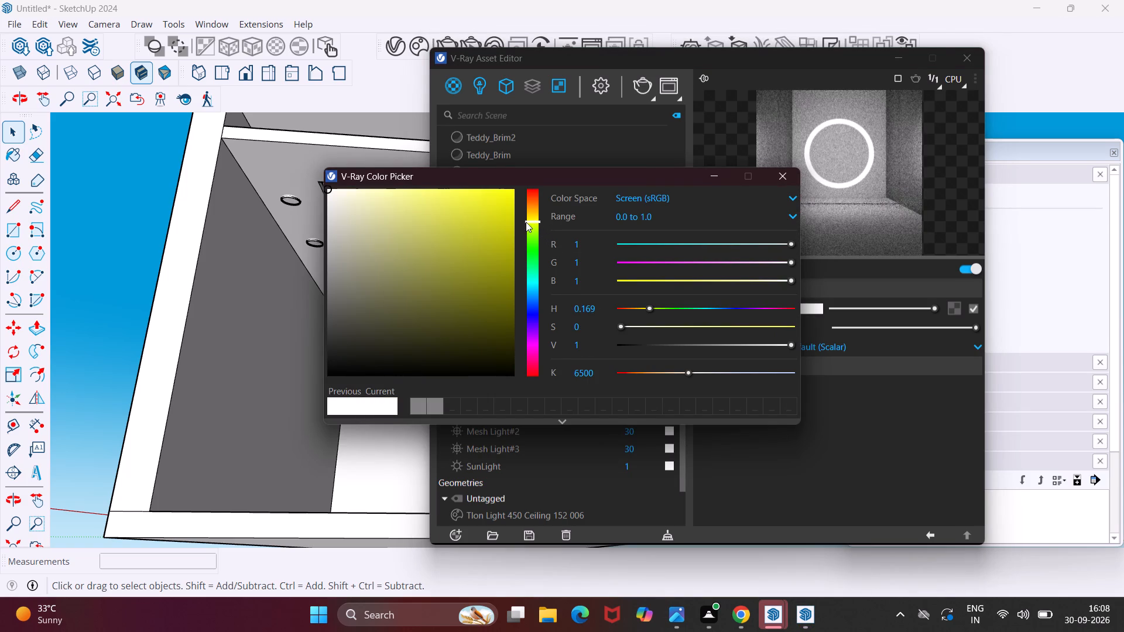
click(375, 198)
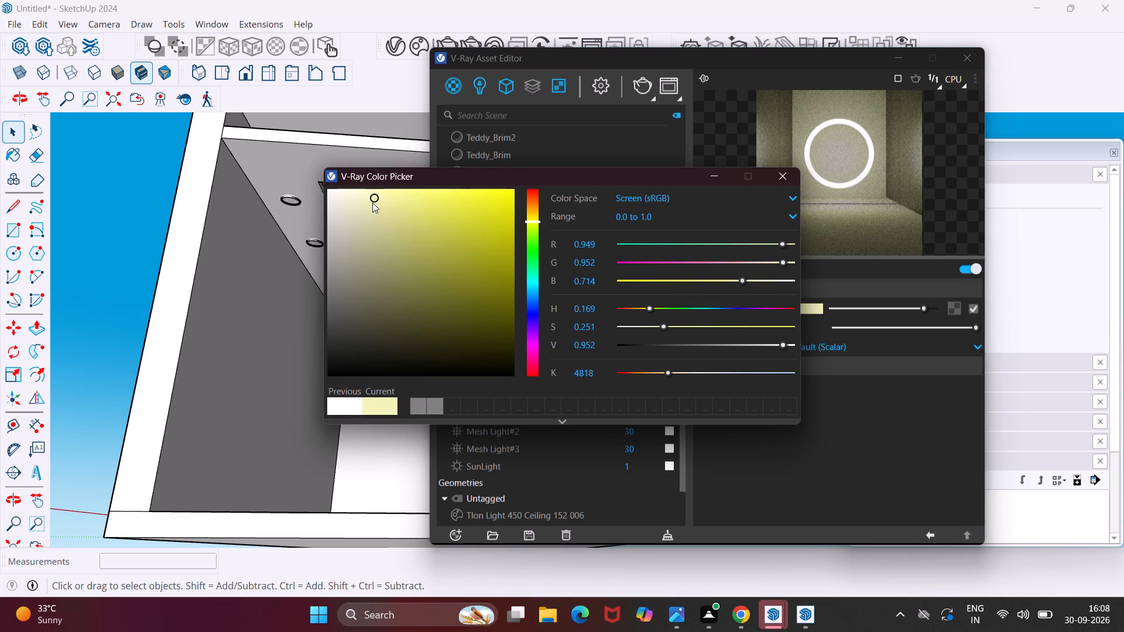
click(782, 171)
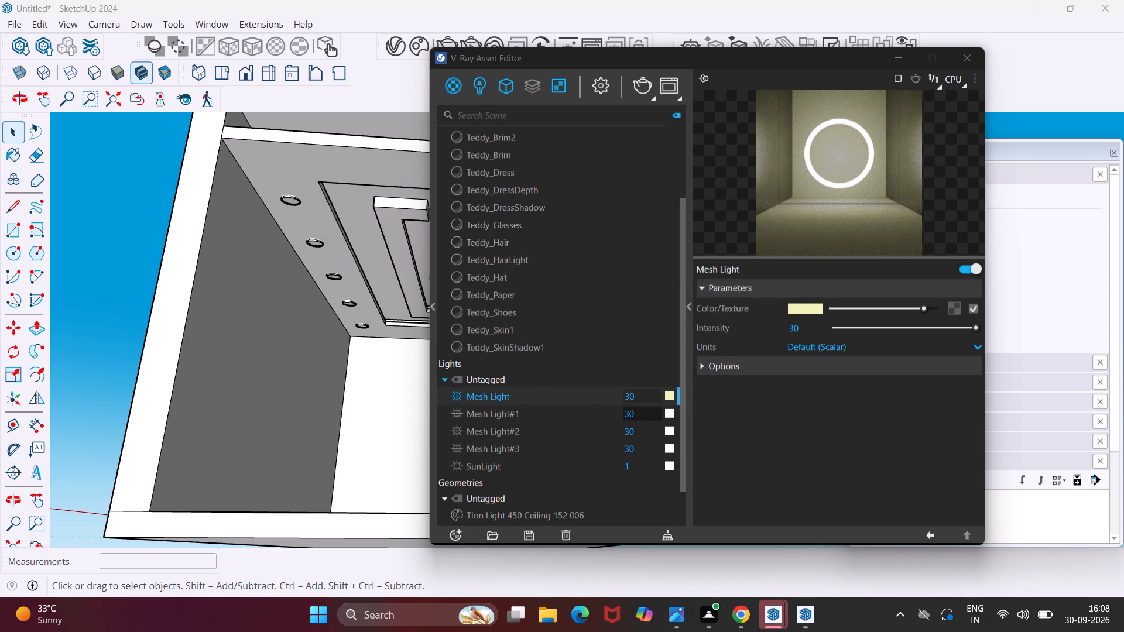
Set the colour of Mesh Light#1 to pale yellow (R 0.922, G 0.925, B 0.689).
click(568, 411)
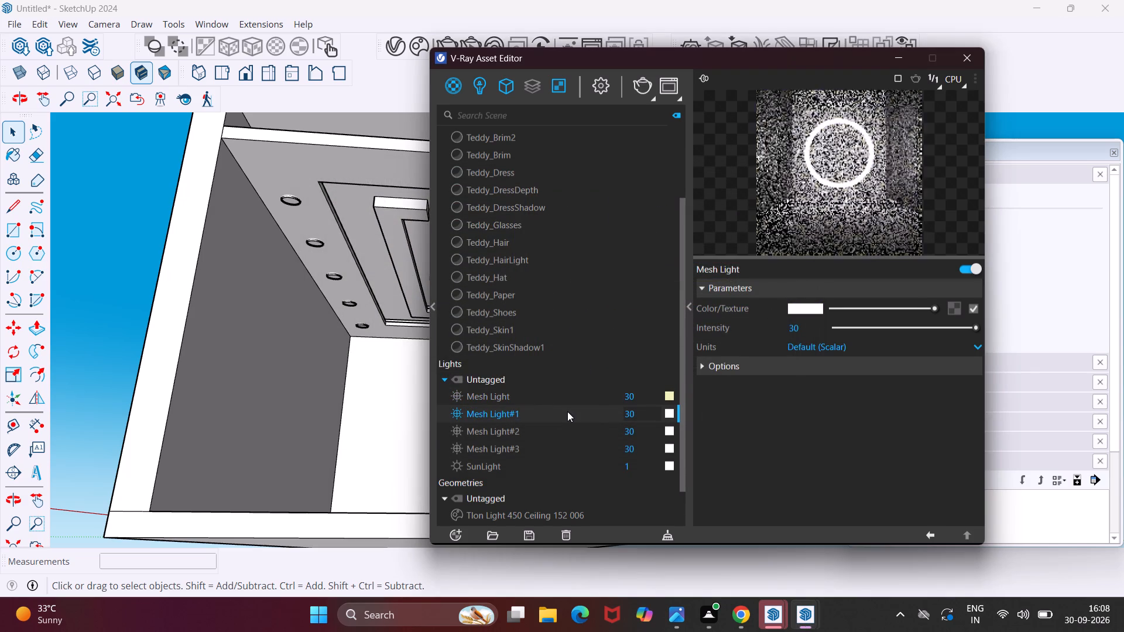
click(794, 312)
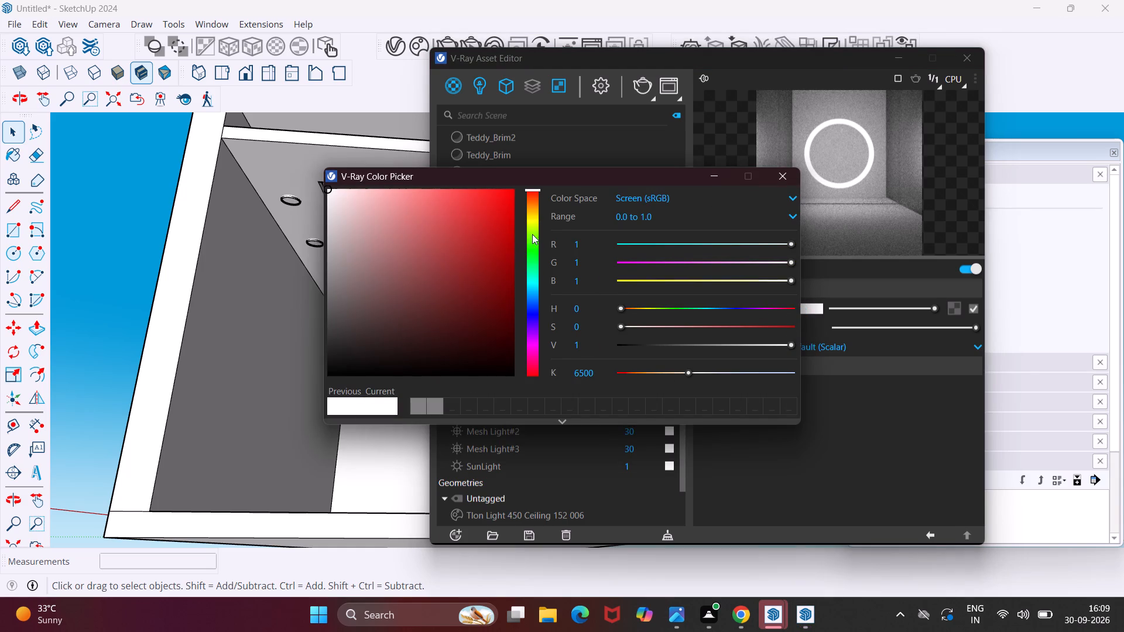
click(532, 221)
click(375, 203)
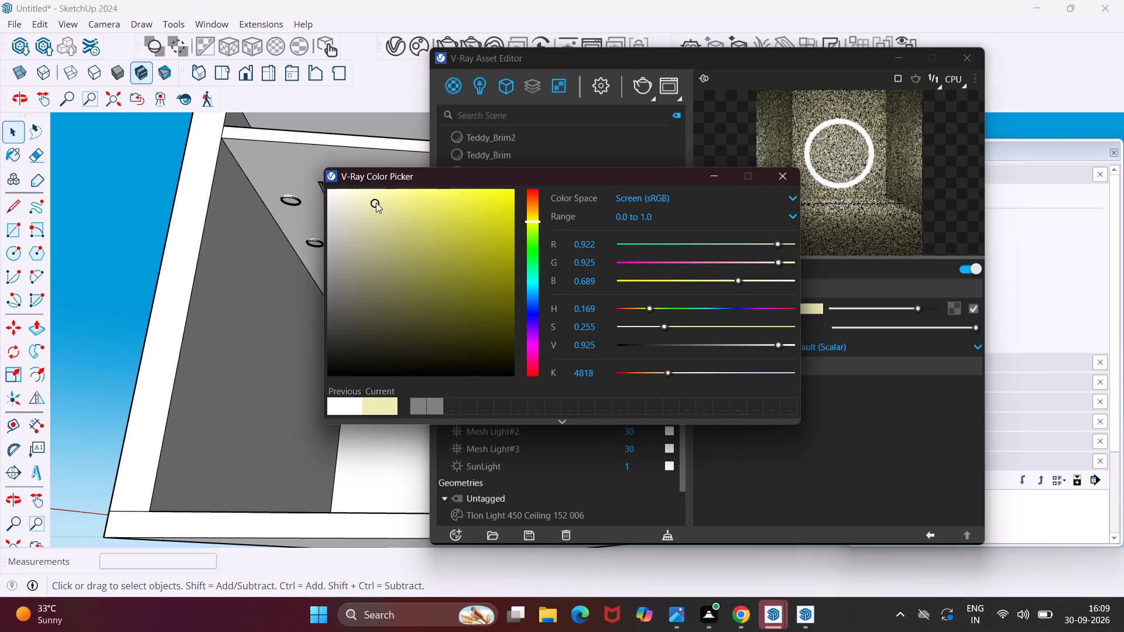
click(784, 170)
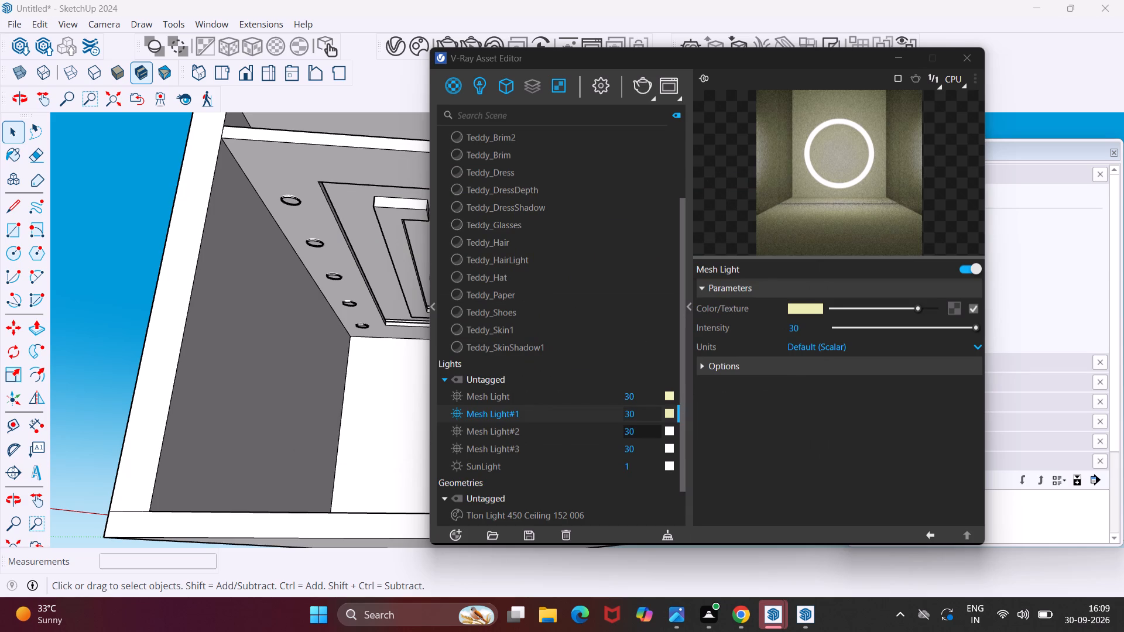
Set the colour of Mesh Light#2 to pale yellow (R 0.956, G 0.939, B 0.66).
click(560, 435)
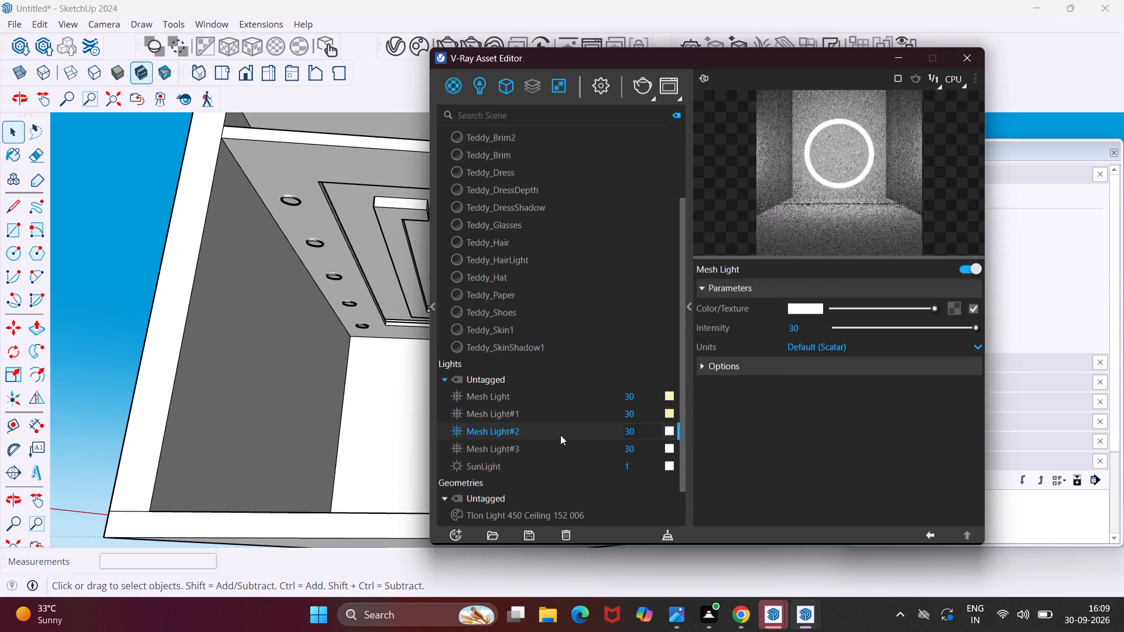
click(794, 312)
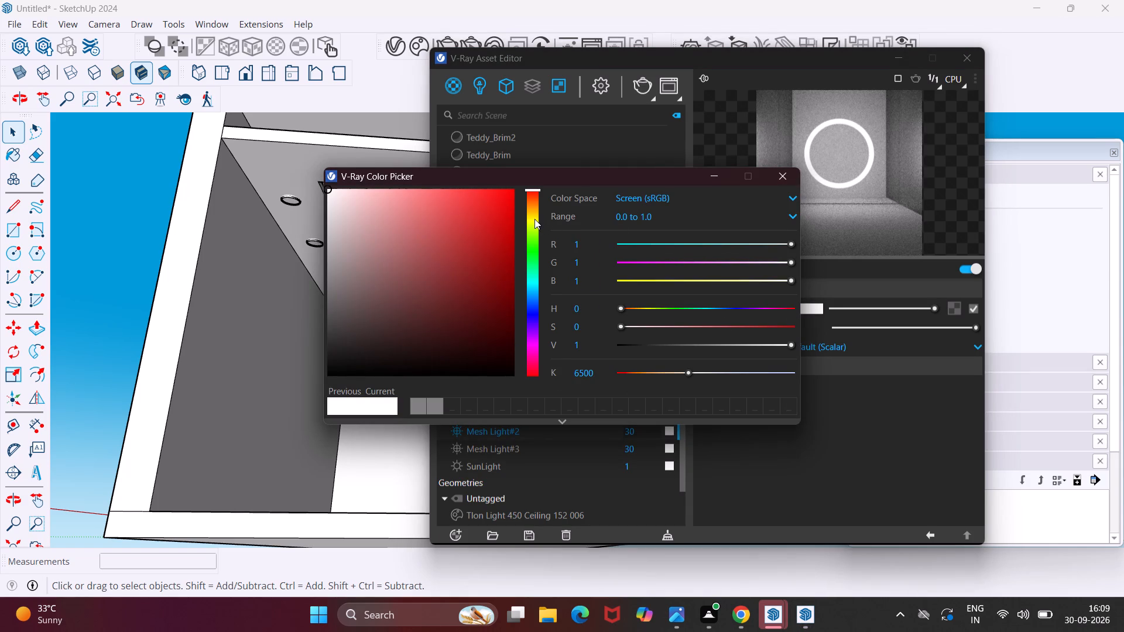
click(534, 219)
click(402, 208)
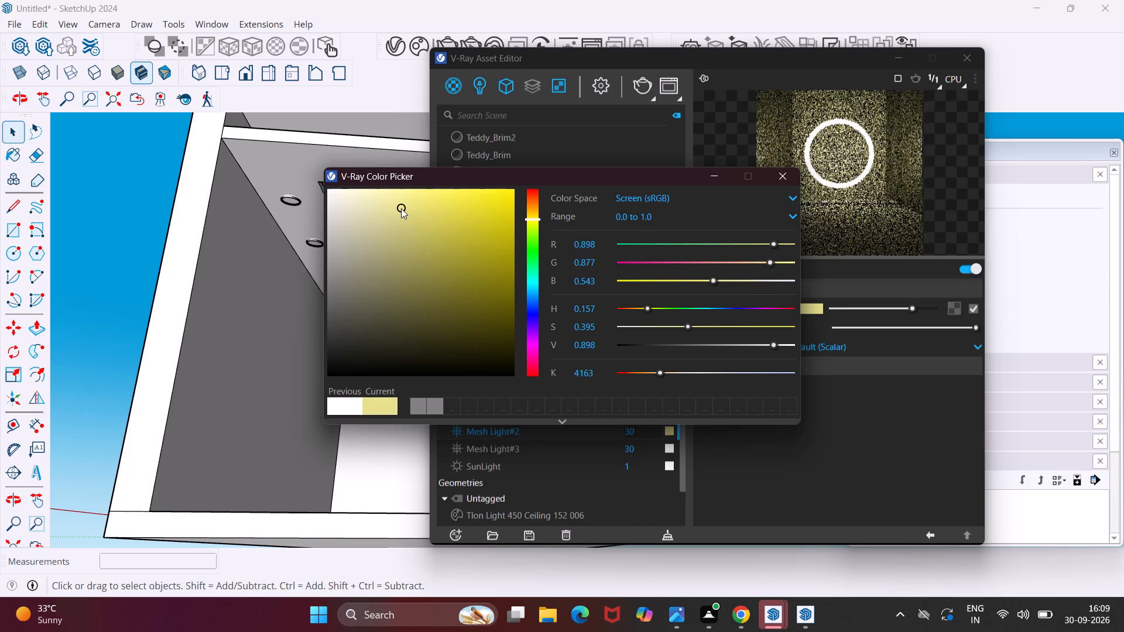
click(386, 197)
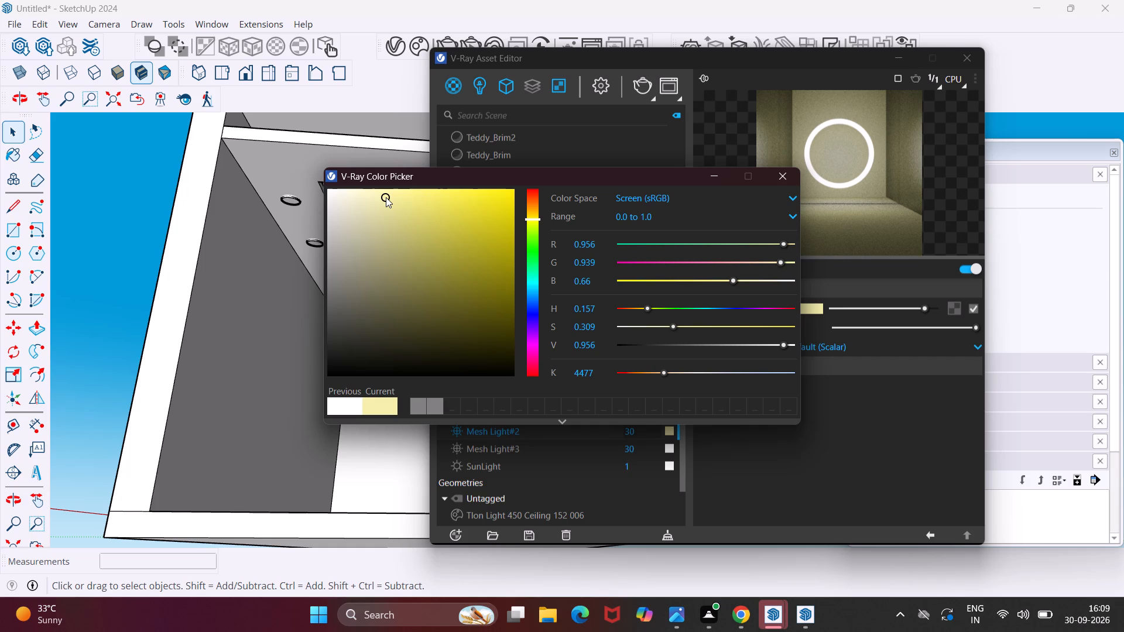
click(775, 170)
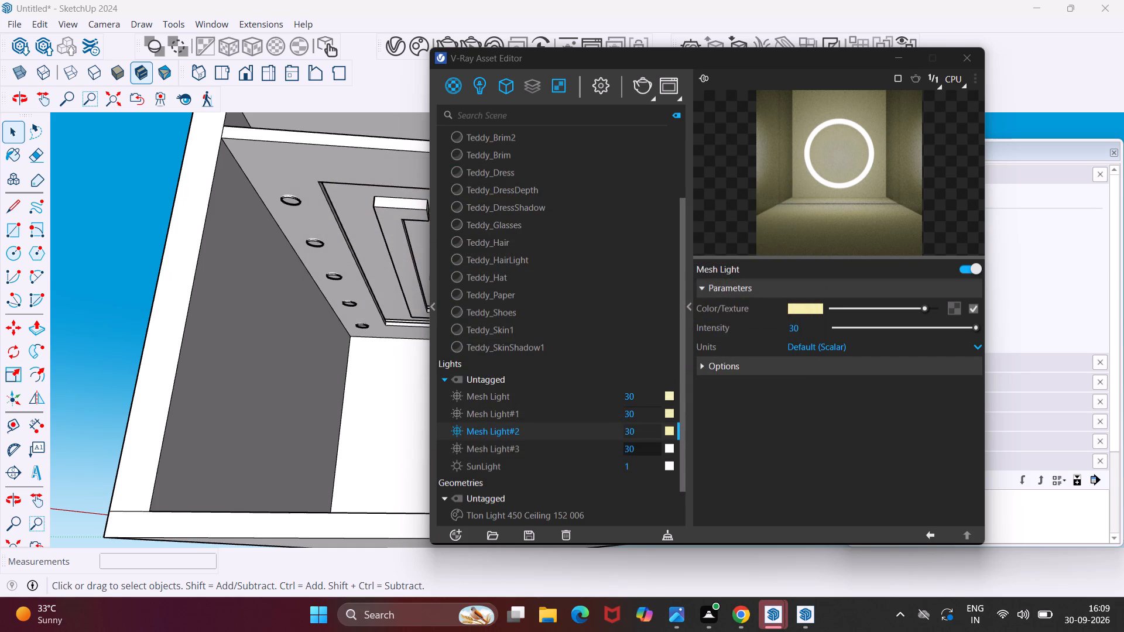
Set the colour of Mesh Light#3 to pale yellow (R 0.953, G 0.964, B 0.643) and close the V-Ray Asset Editor.
click(581, 451)
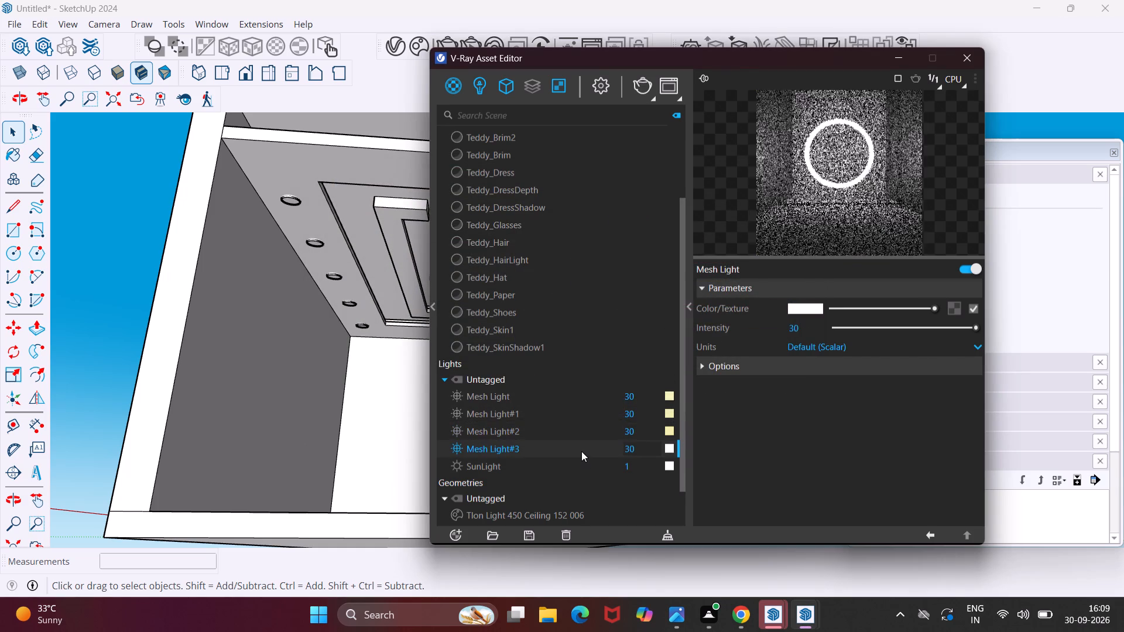
click(804, 311)
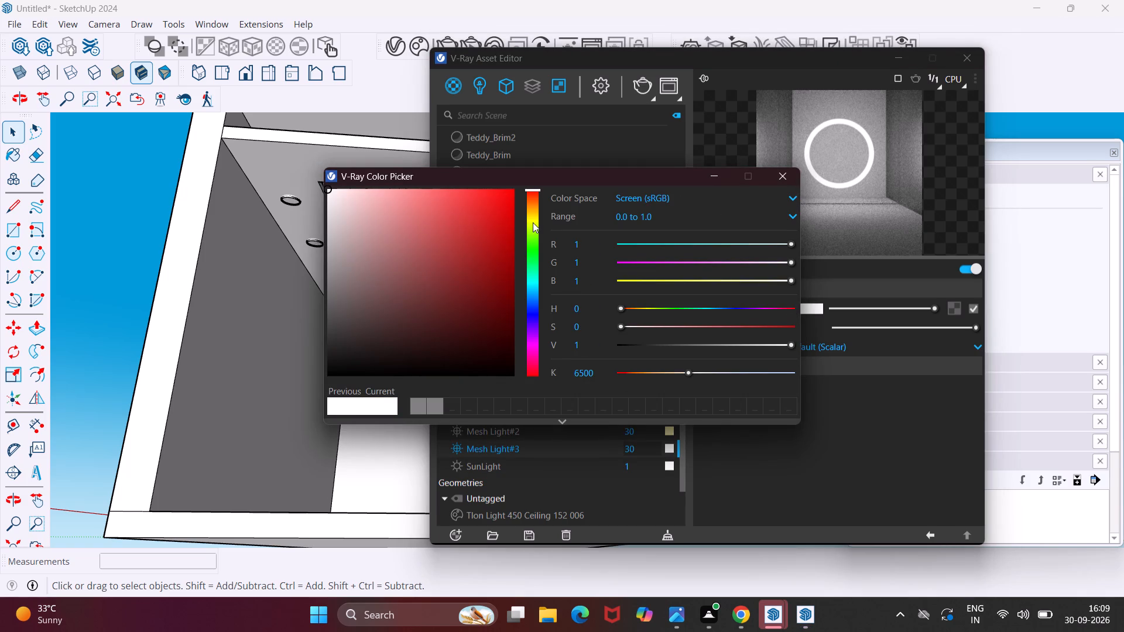
click(533, 222)
click(392, 205)
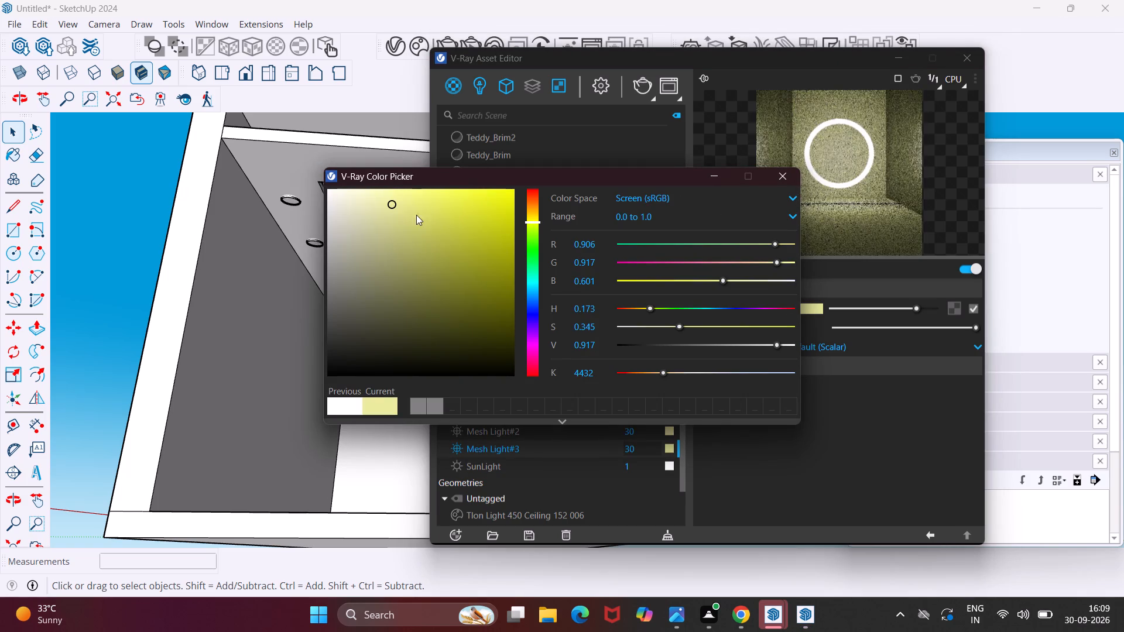
click(380, 204)
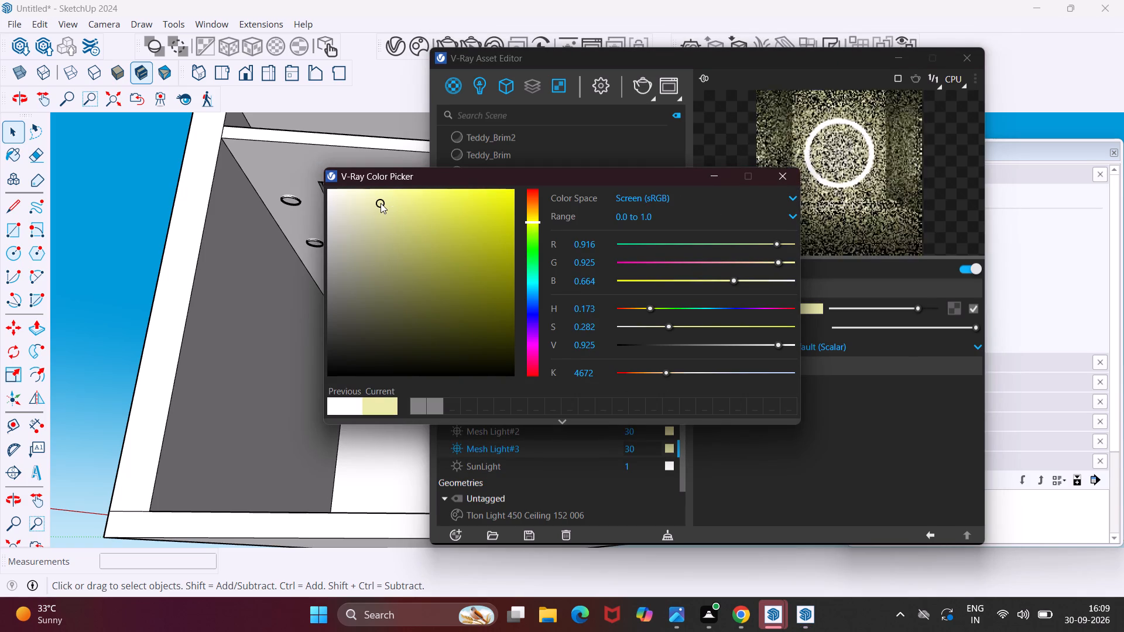
click(389, 225)
click(390, 196)
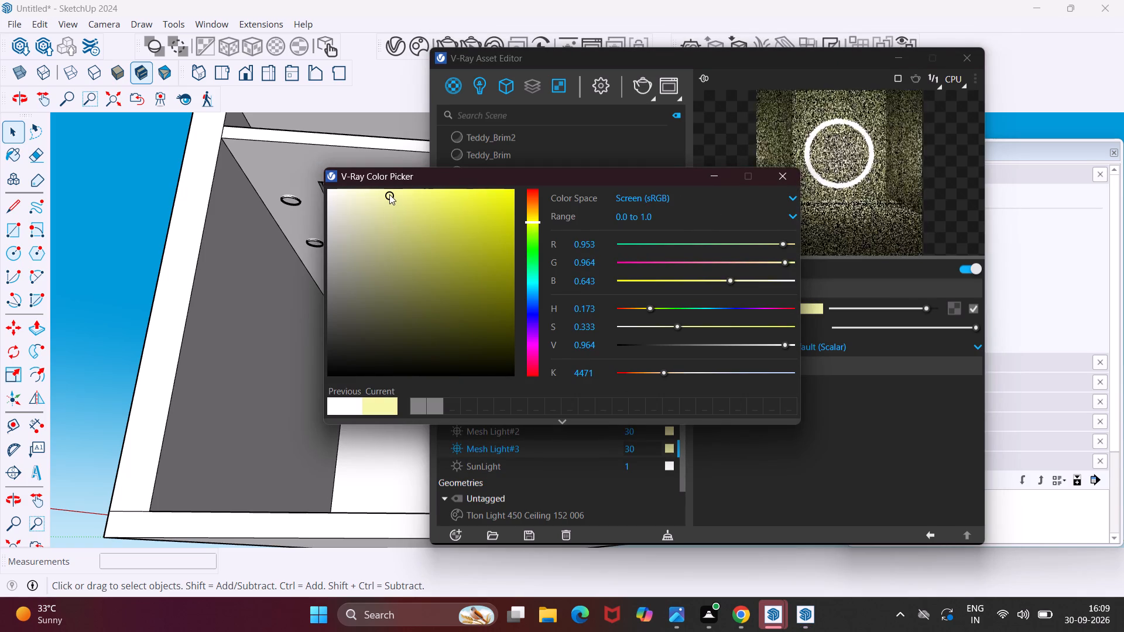
click(785, 170)
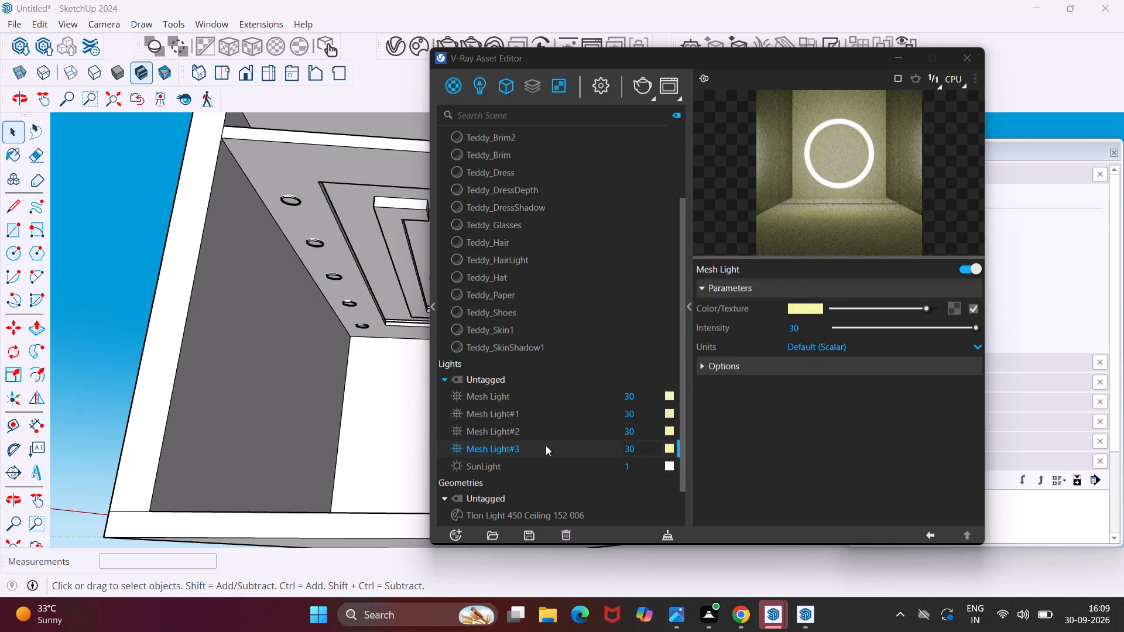
click(955, 50)
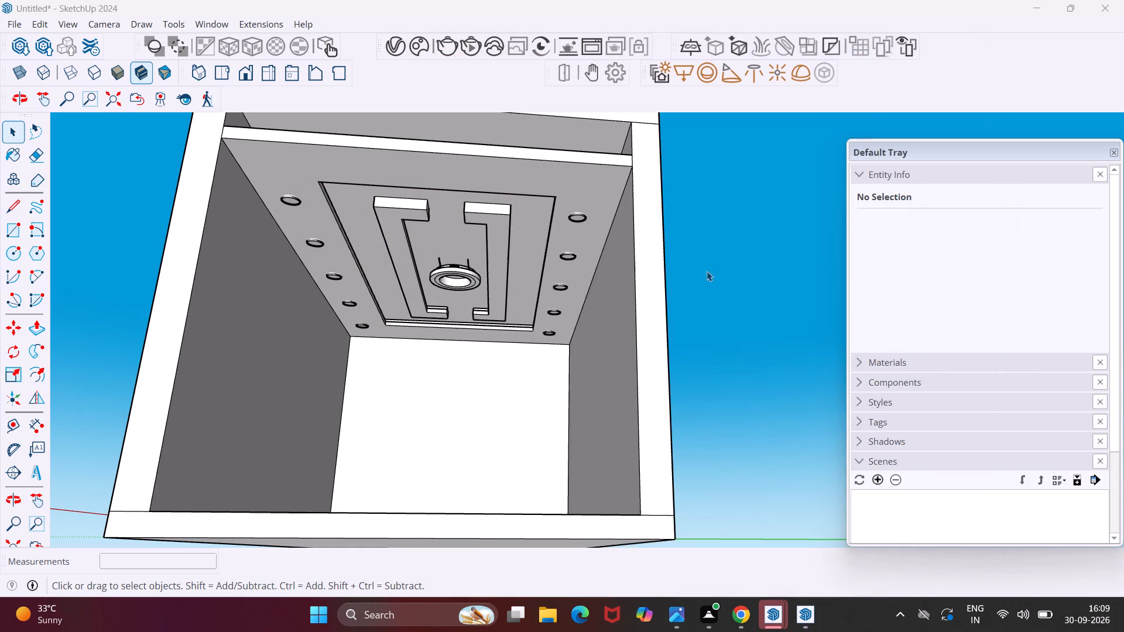
Undo the placement of the false ceiling inside the room.
scroll(464, 415, down, 2)
middle_drag(462, 415, 460, 464)
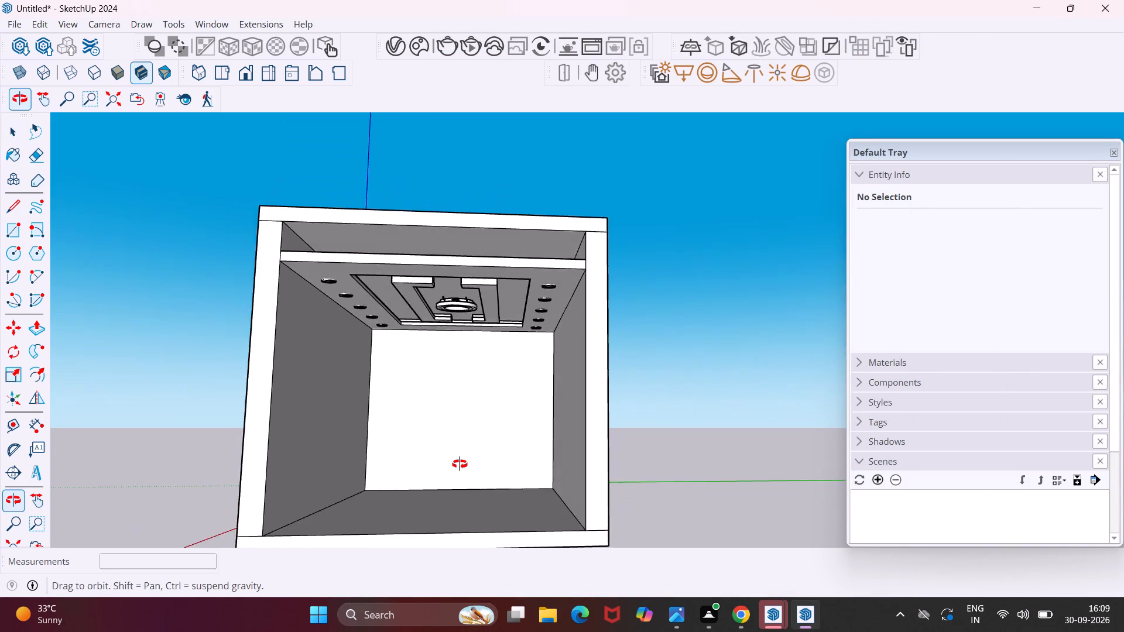
middle_drag(460, 464, 460, 496)
scroll(511, 431, down, 1)
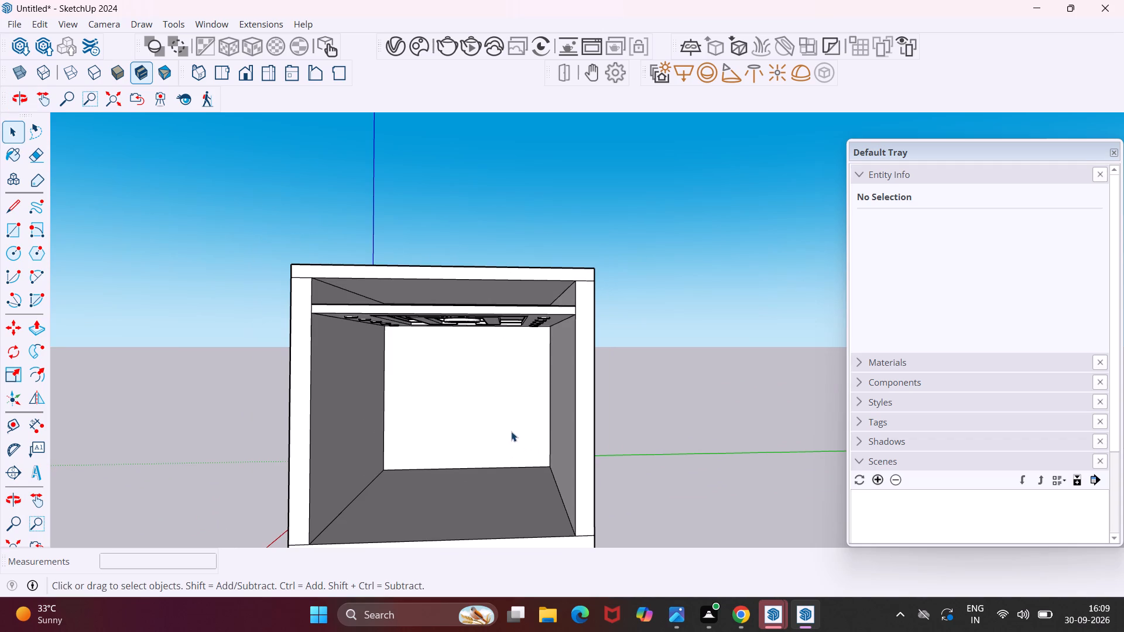
click(567, 308)
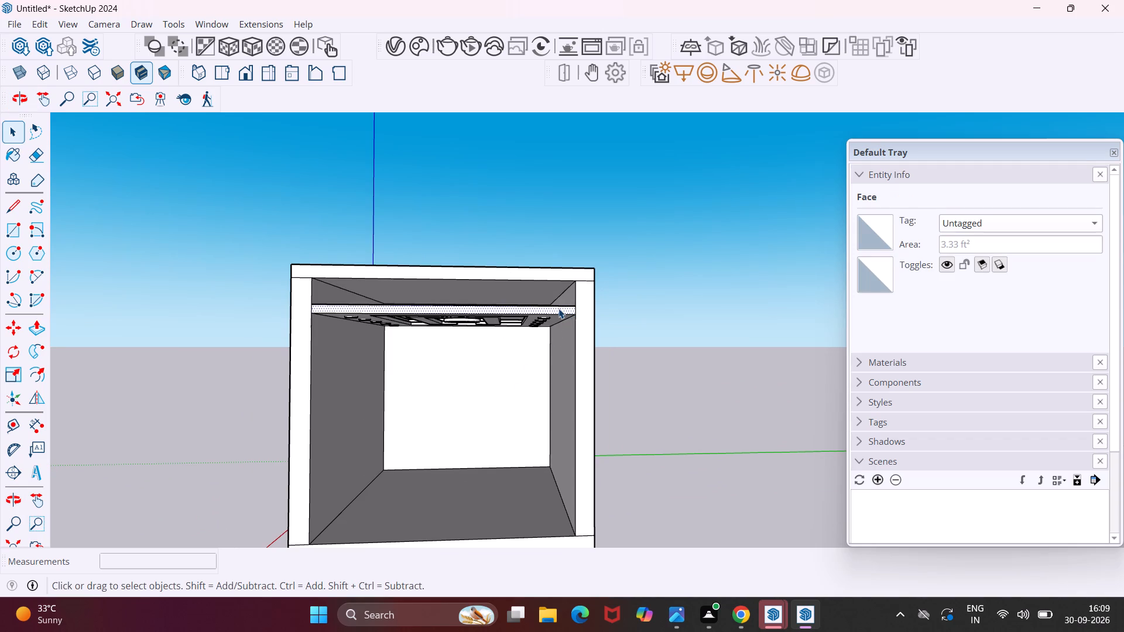
middle_drag(558, 308, 557, 335)
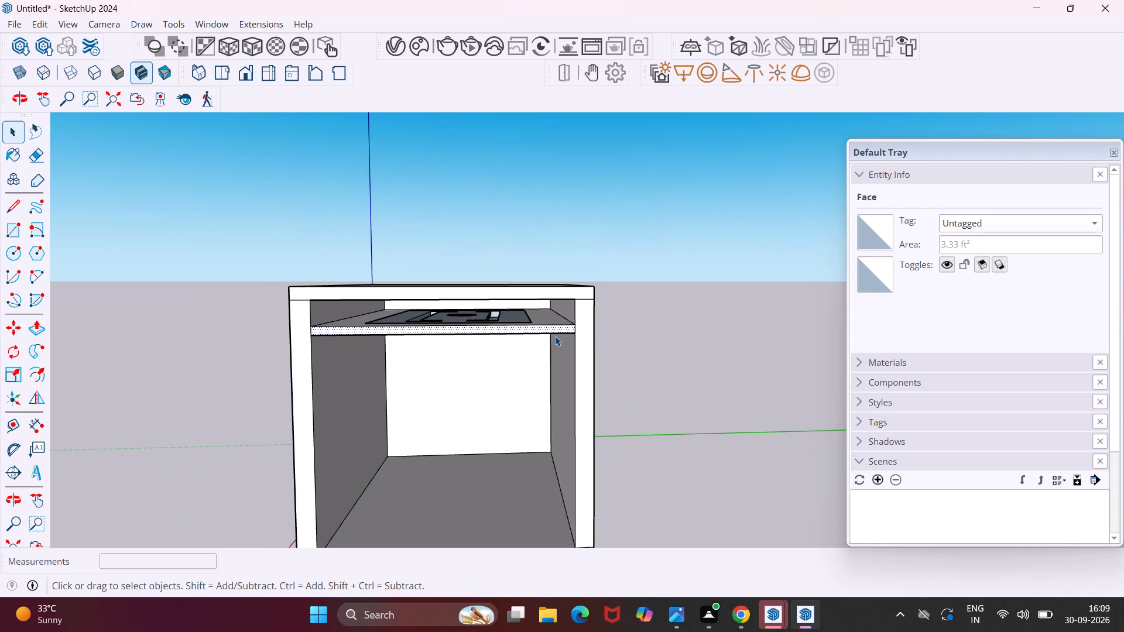
key(ctrl+z)
key(ctrl+z)
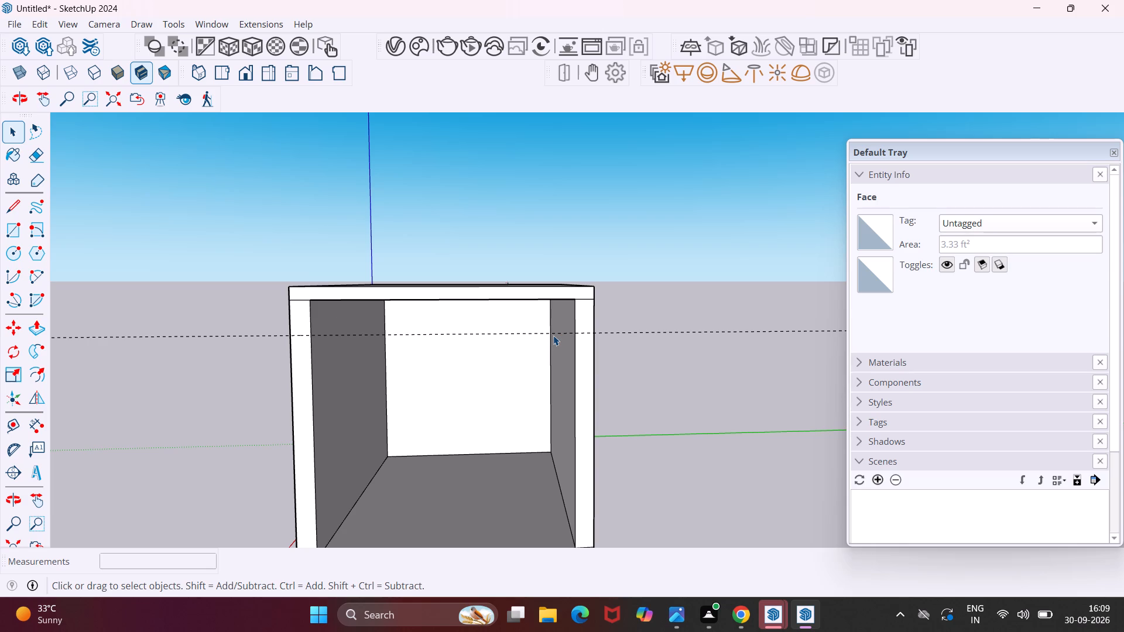
Push the roof slab's front face back 15' 9" to the rear wall to open the room from above.
scroll(549, 329, down, 8)
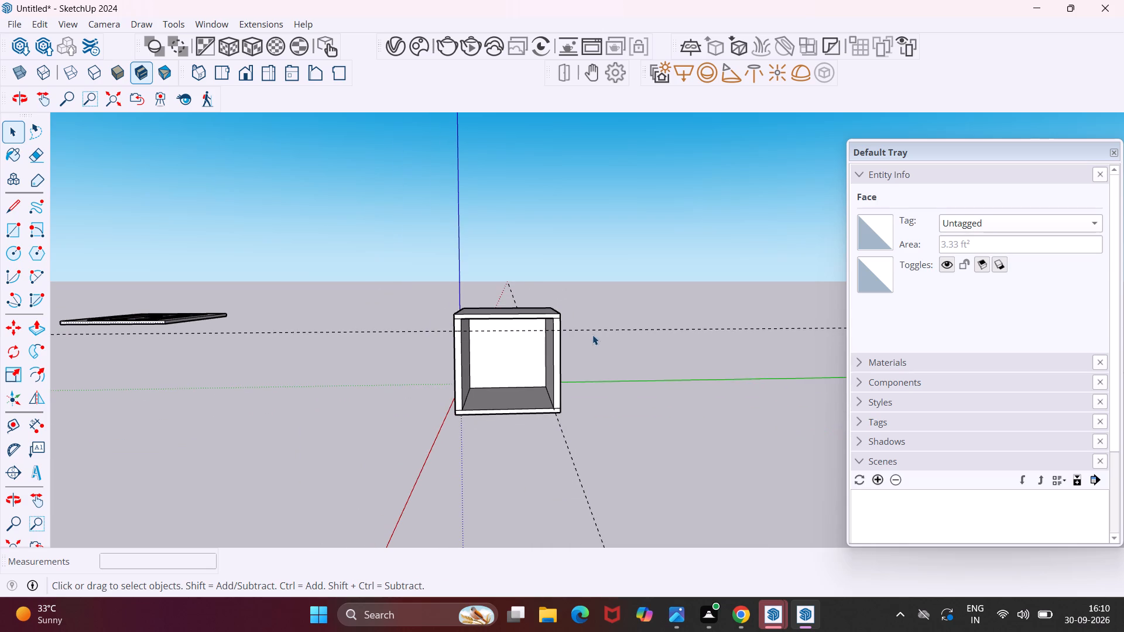
middle_drag(592, 334, 422, 366)
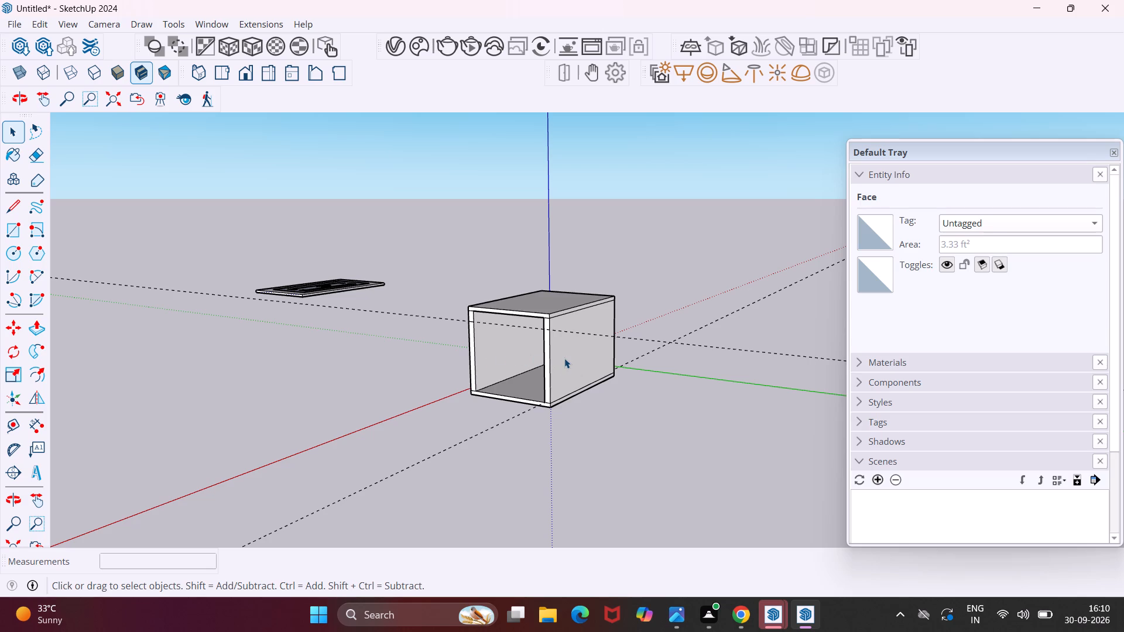
middle_drag(564, 358, 478, 399)
middle_drag(663, 350, 575, 372)
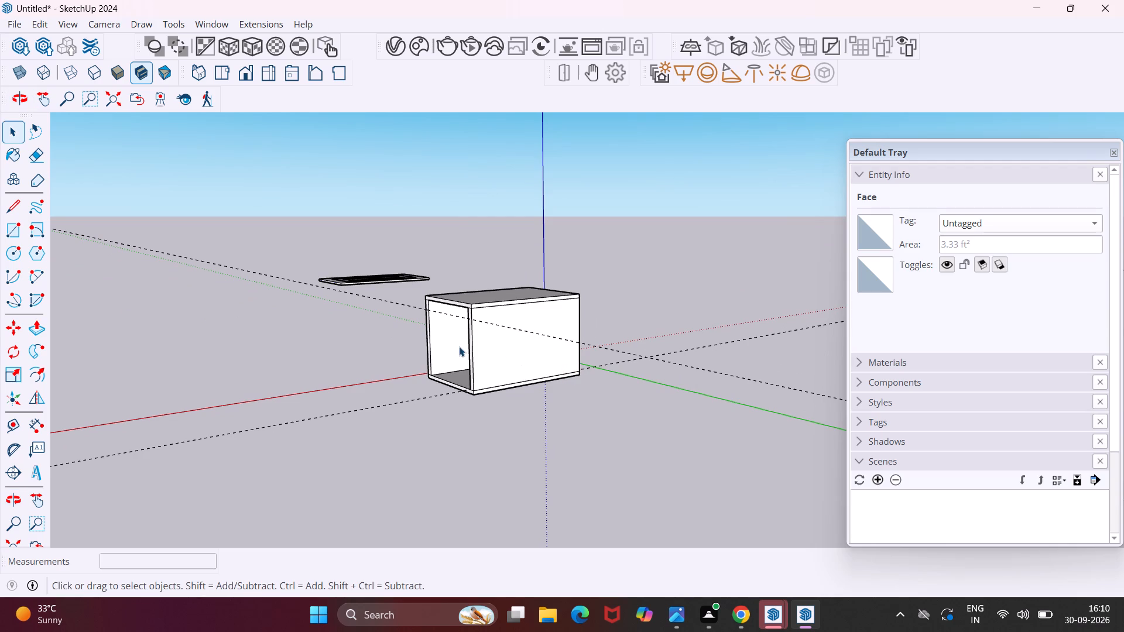
middle_drag(453, 346, 717, 414)
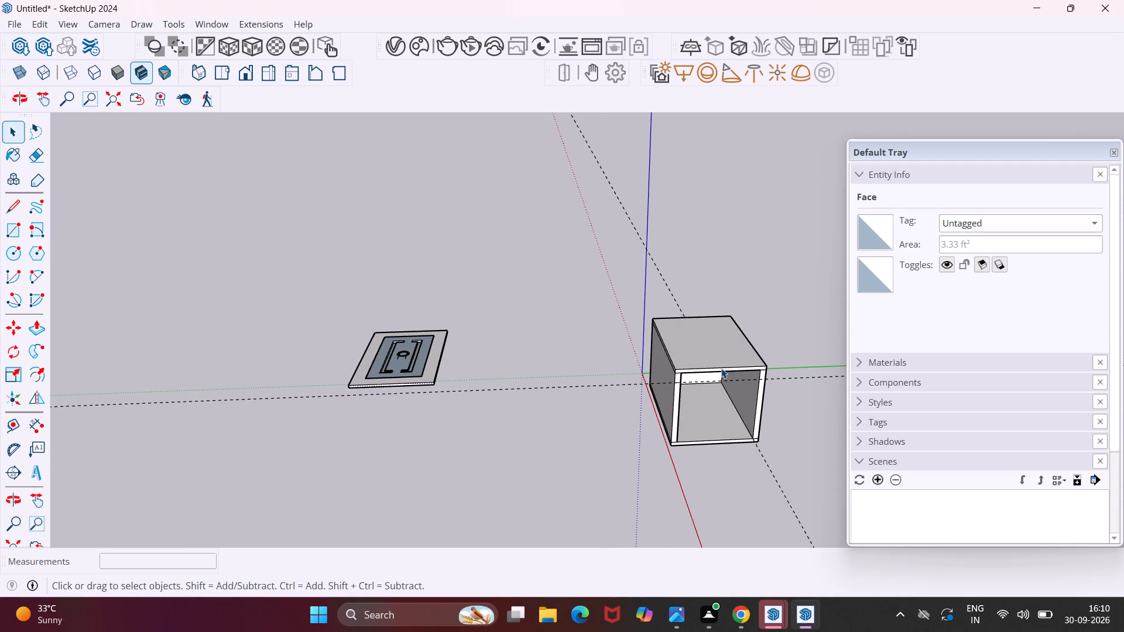
scroll(721, 369, up, 9)
click(719, 369)
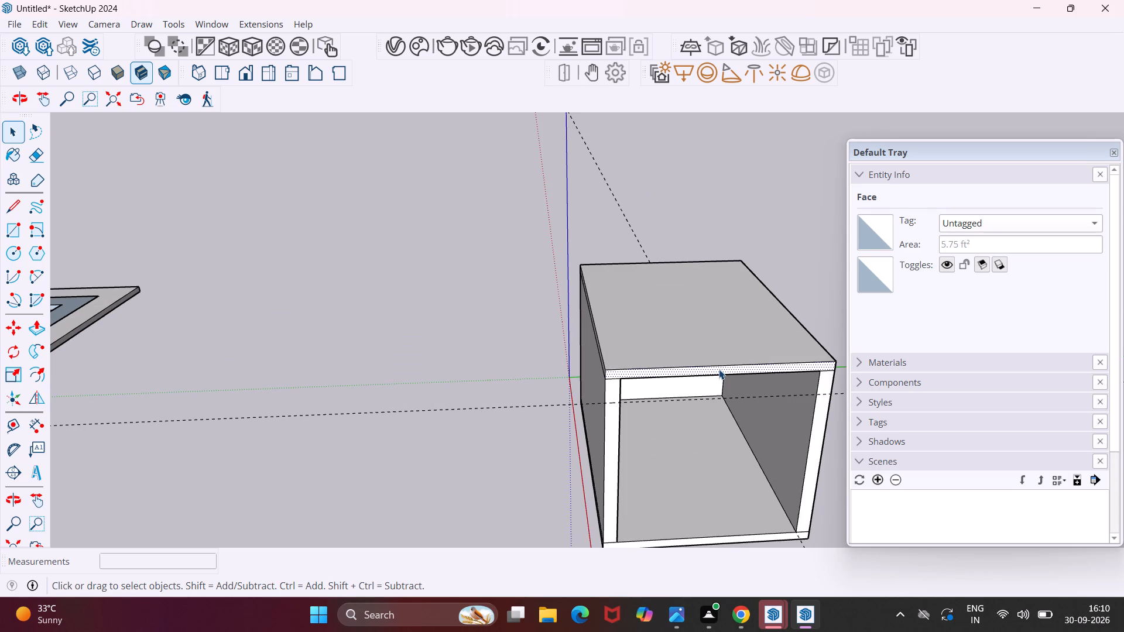
key(p)
click(719, 369)
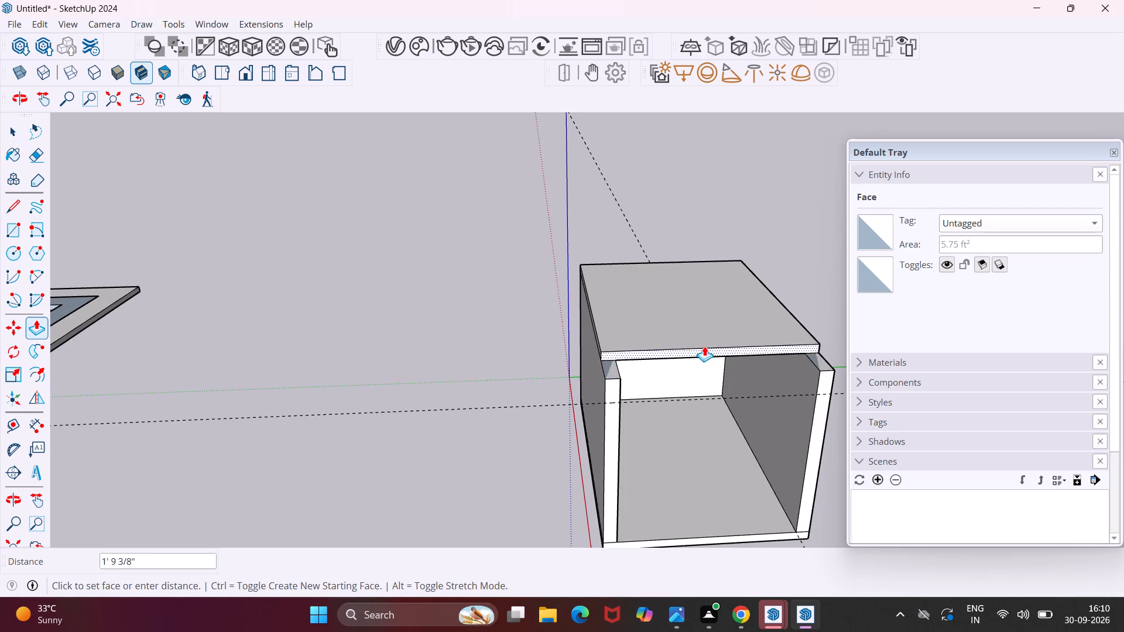
click(667, 260)
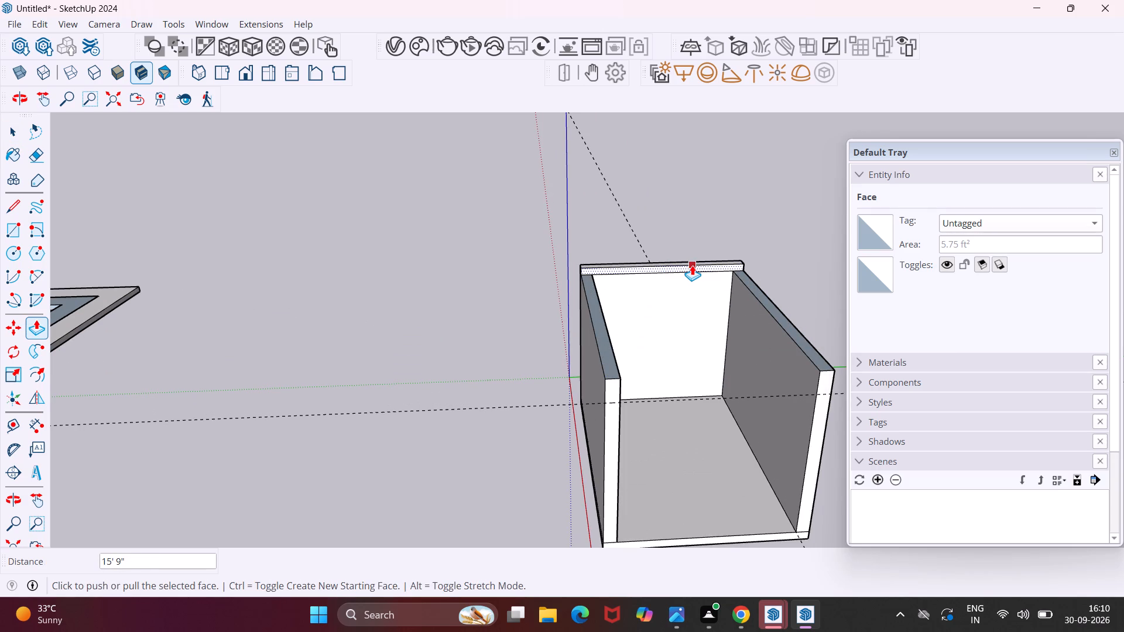
key(Escape)
key(space)
Draw a rectangle about 14' 1" by 8' 4" on the outer face of the long side wall, inset from its edges.
middle_drag(718, 289, 488, 367)
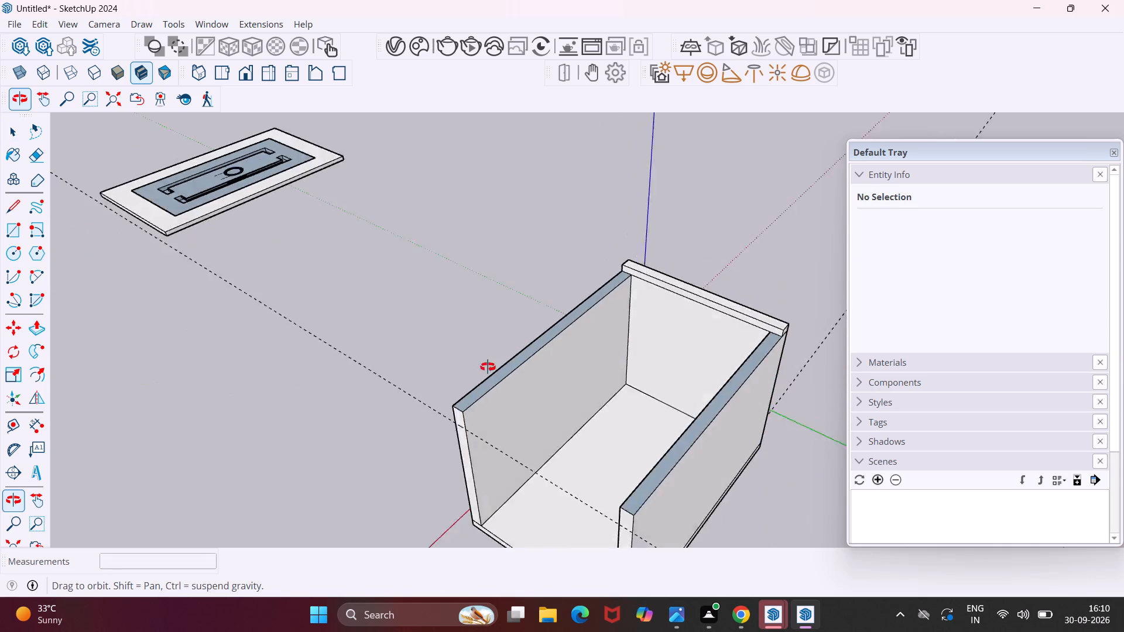
middle_drag(488, 367, 299, 255)
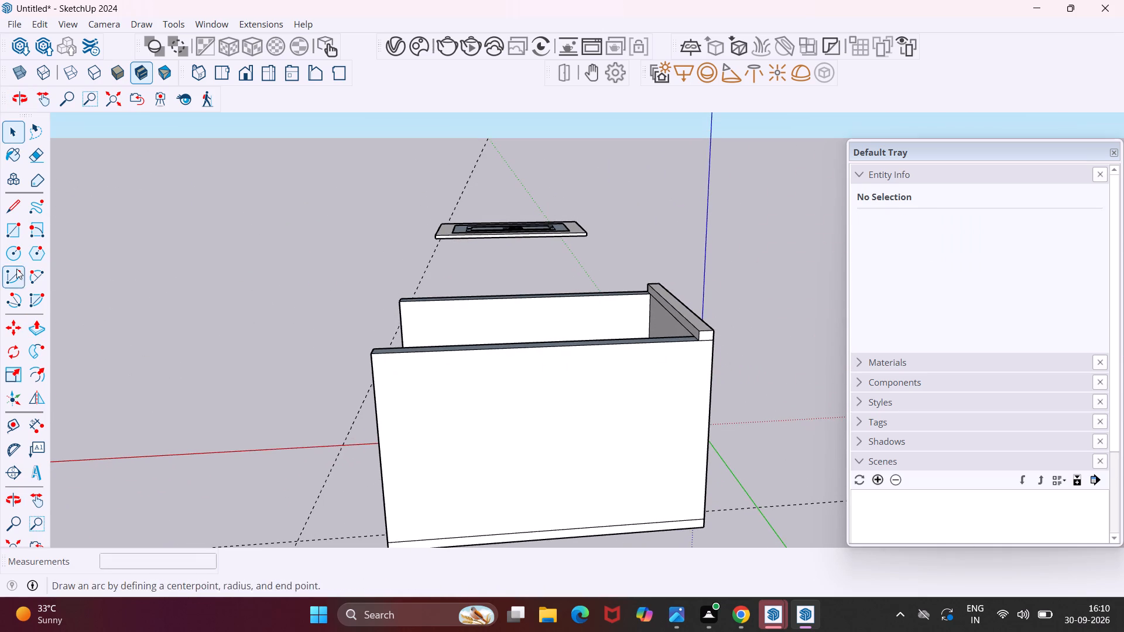
click(4, 238)
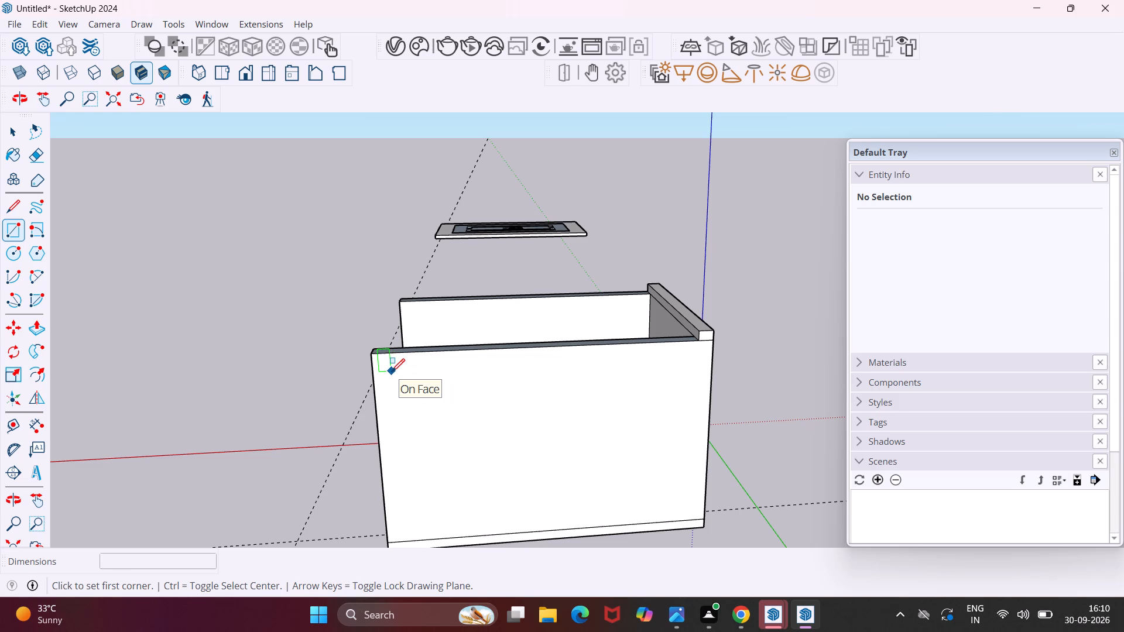
click(392, 372)
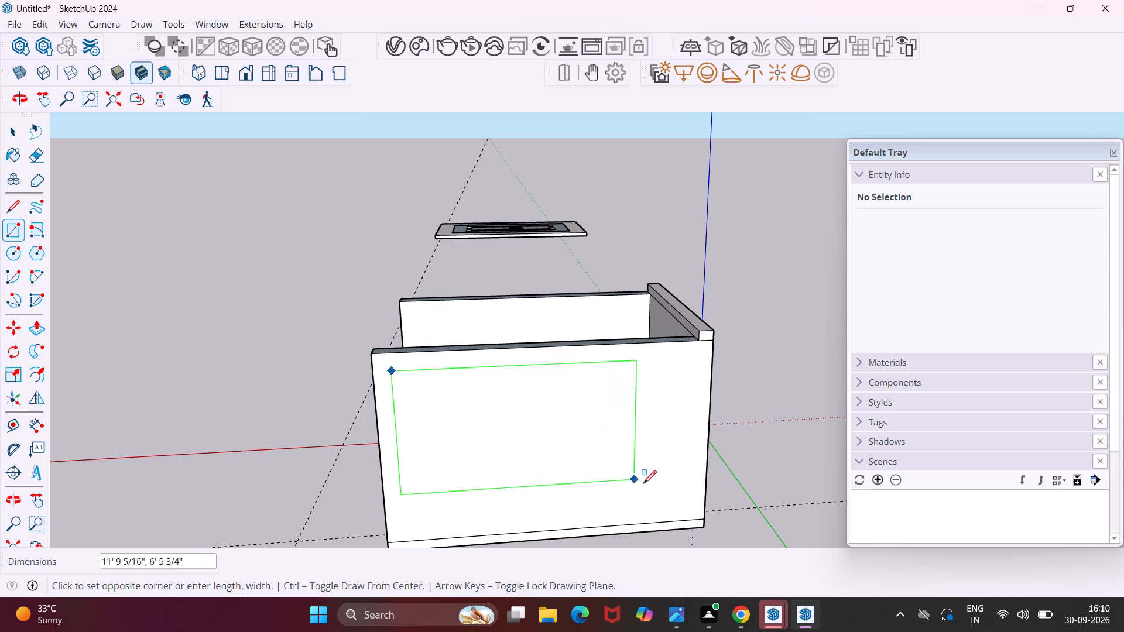
click(677, 509)
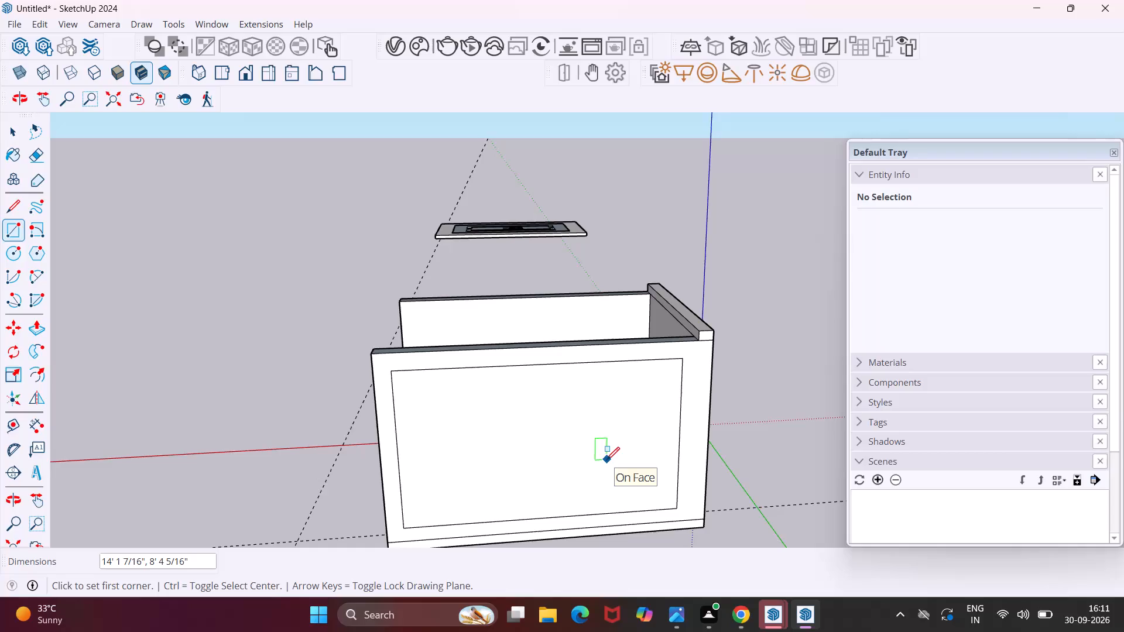
key(Escape)
key(space)
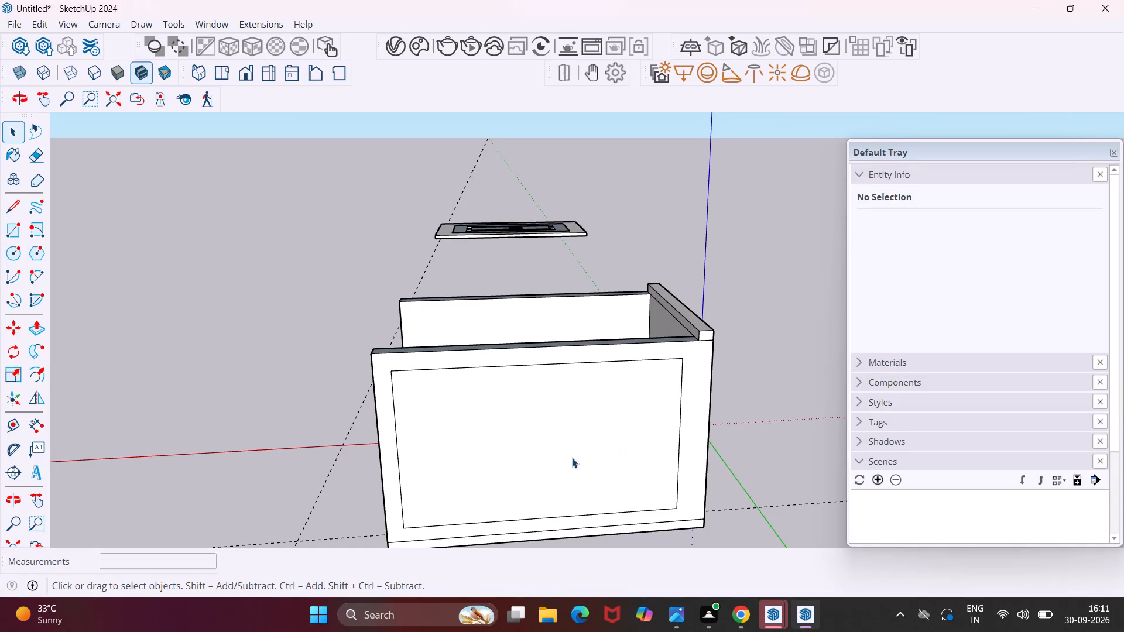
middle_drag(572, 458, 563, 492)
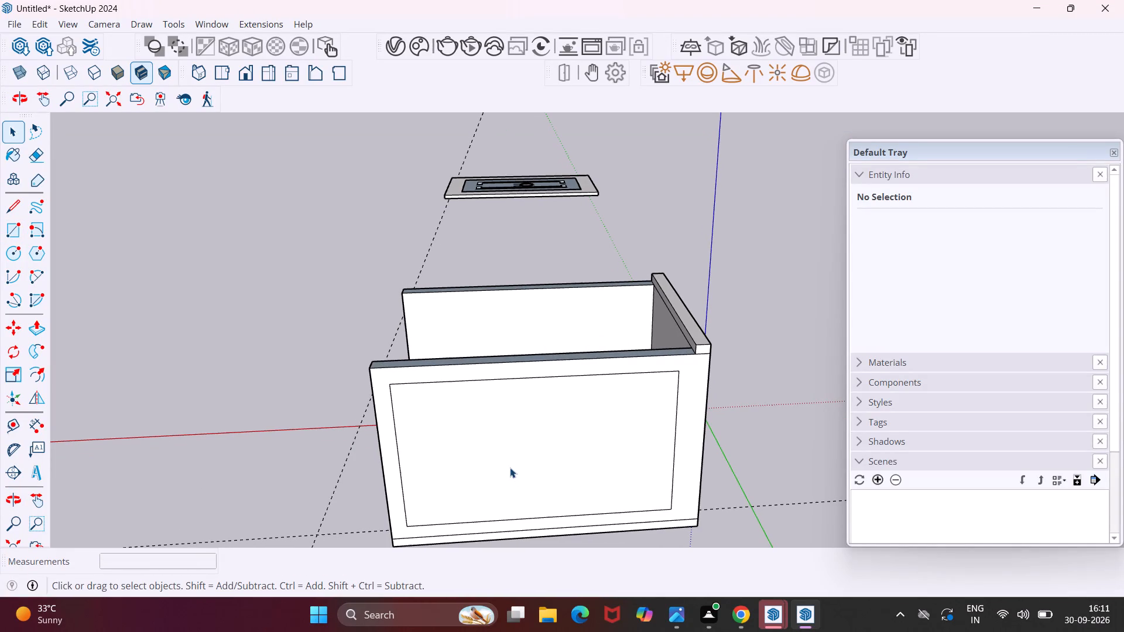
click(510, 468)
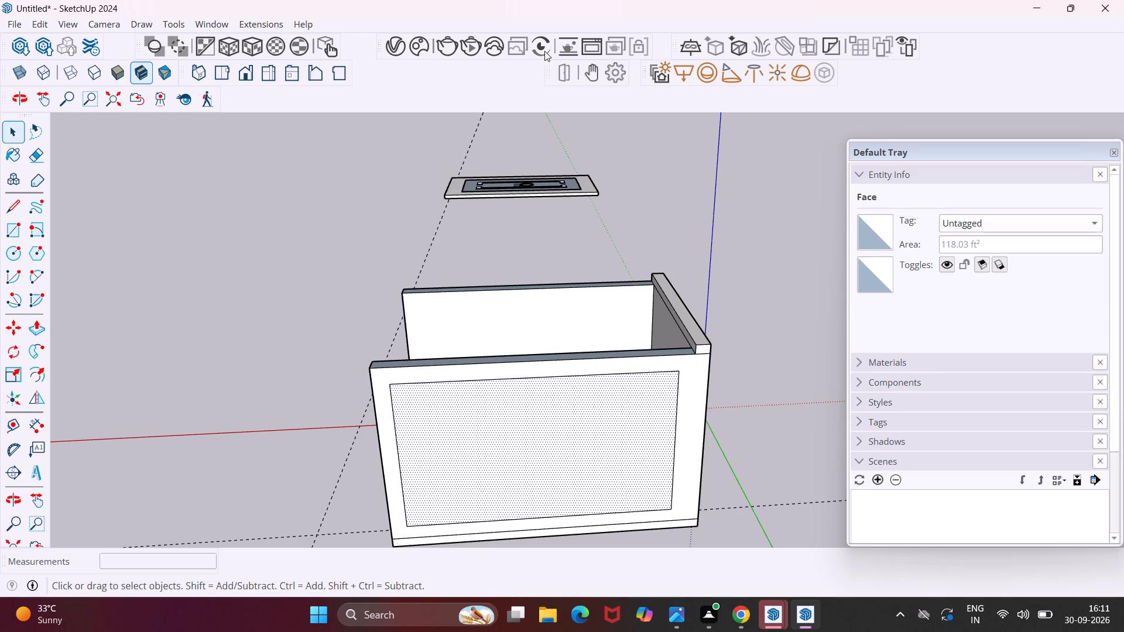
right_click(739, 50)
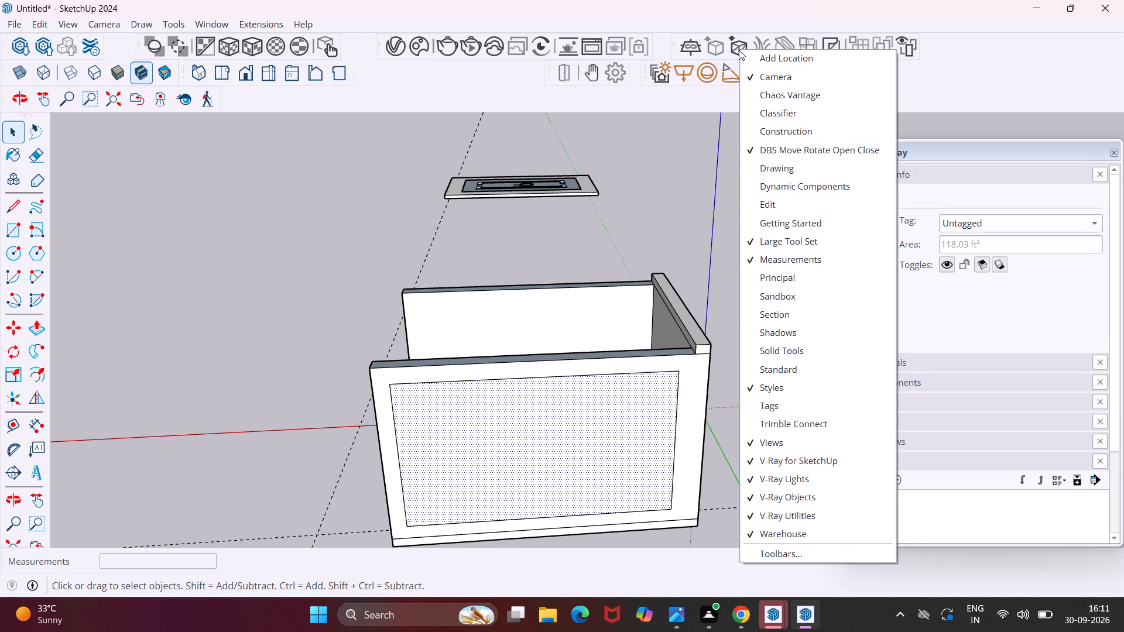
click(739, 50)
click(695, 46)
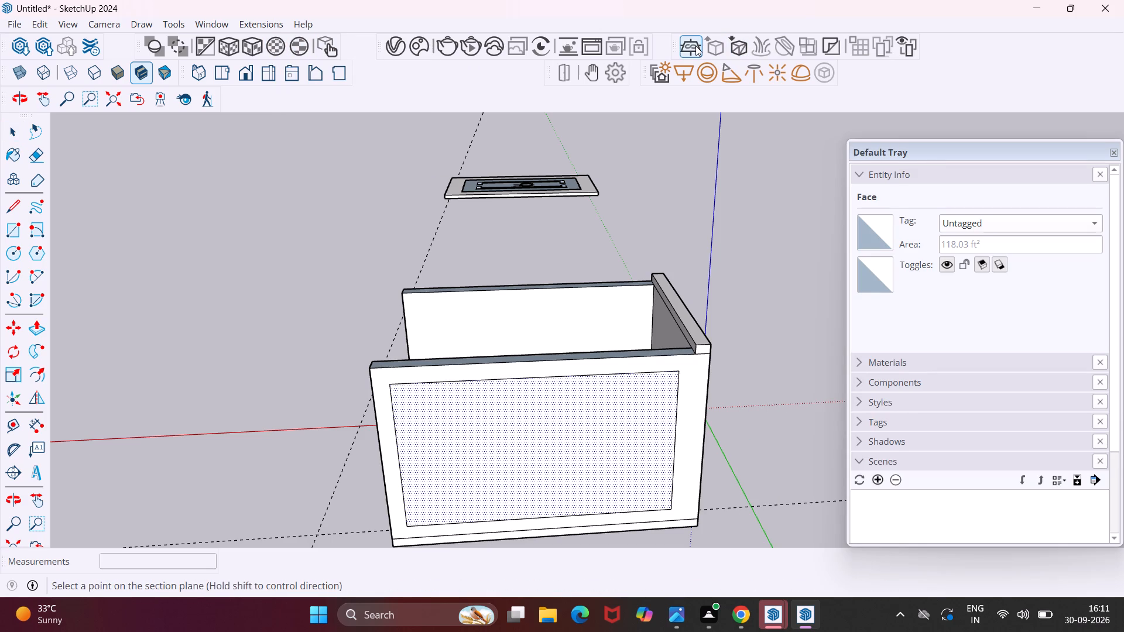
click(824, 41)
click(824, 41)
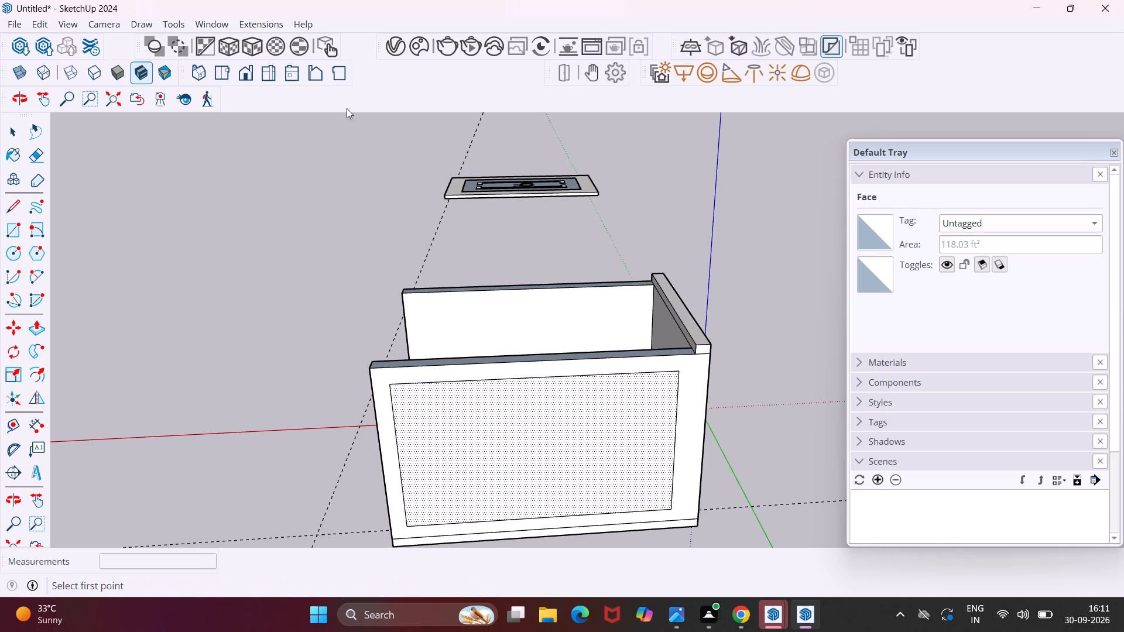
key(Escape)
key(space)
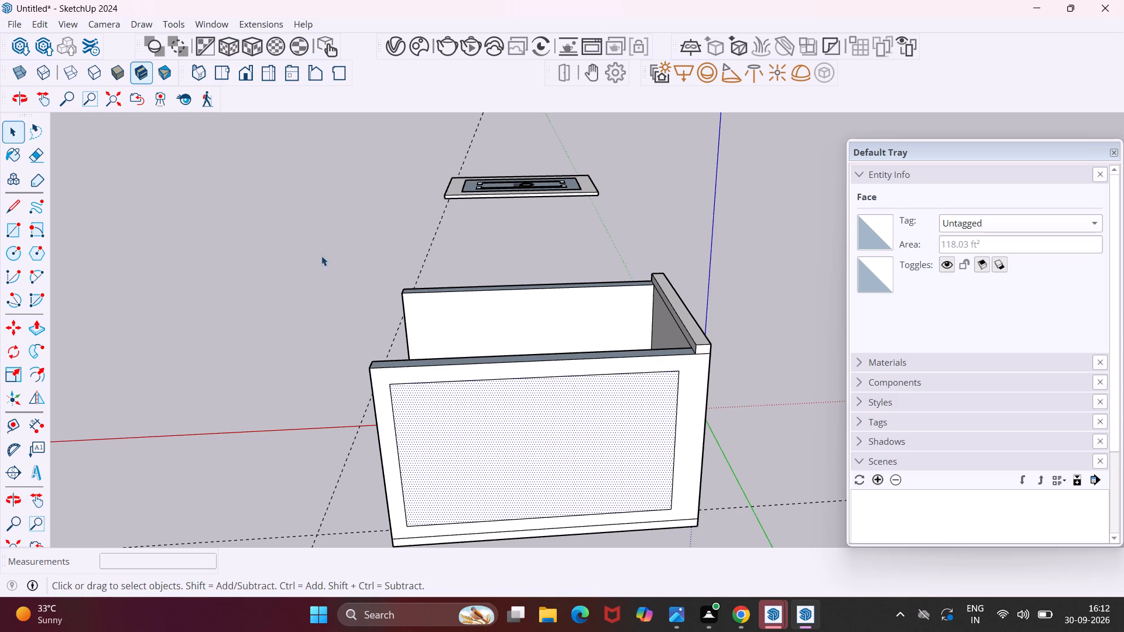
Push the rectangle on the long side wall 9" through the wall to cut a large opening.
key(p)
click(461, 416)
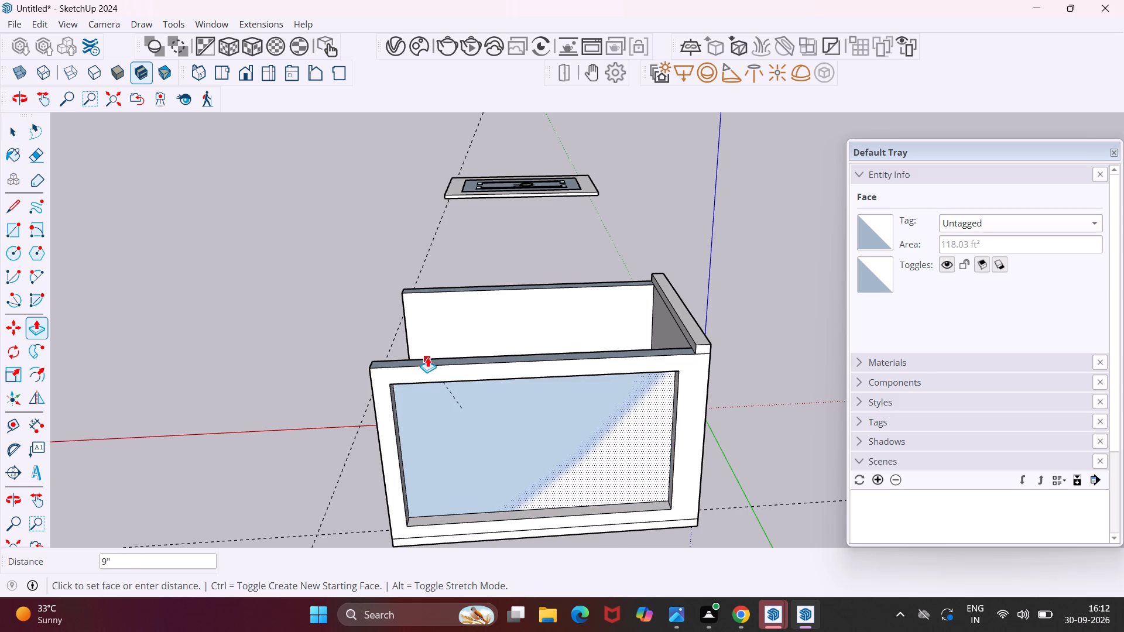
middle_drag(427, 356, 422, 382)
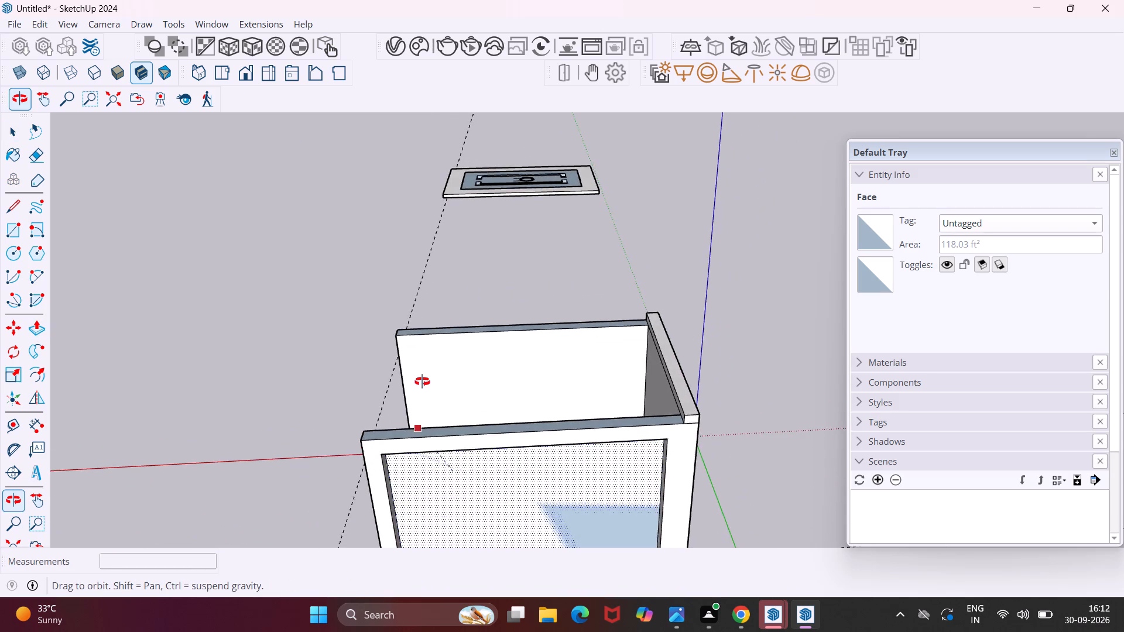
middle_drag(422, 382, 414, 413)
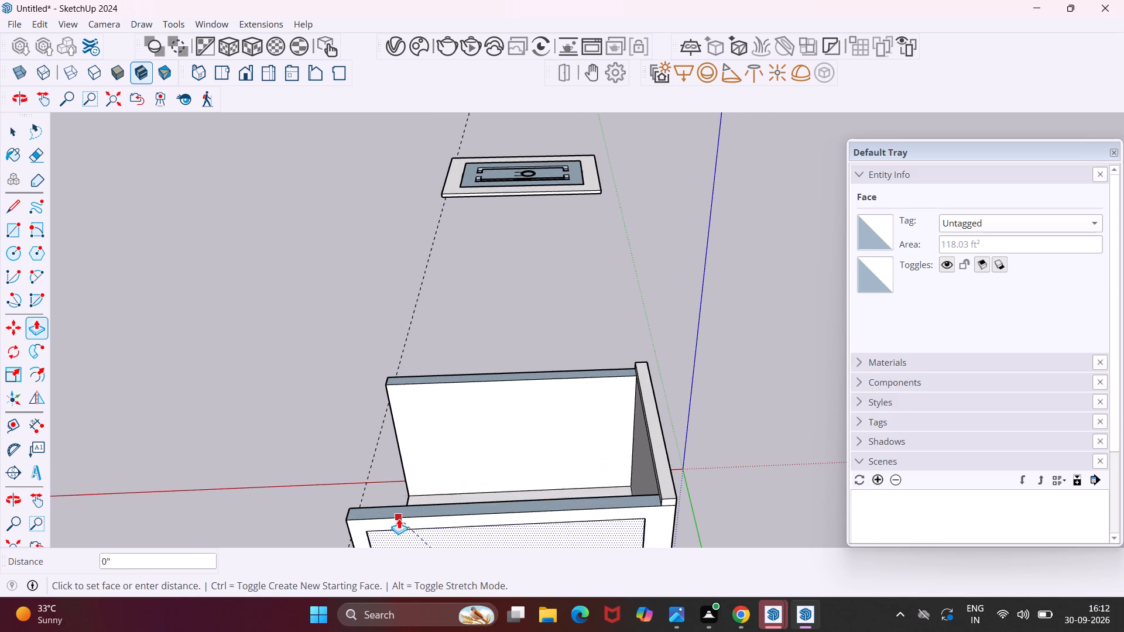
click(393, 505)
scroll(403, 443, down, 1)
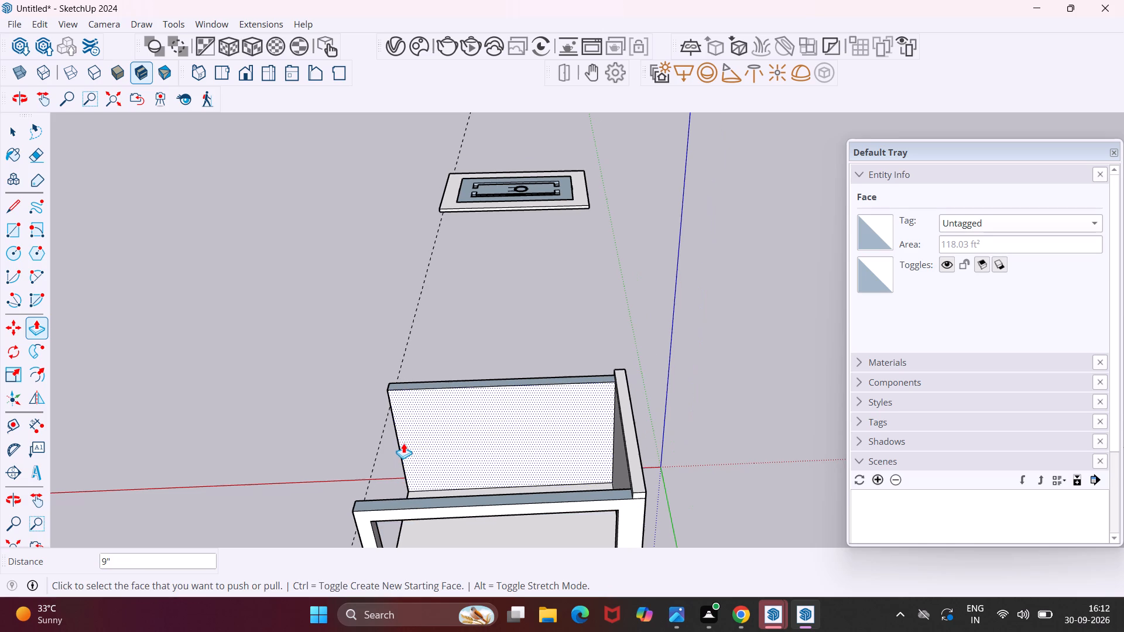
key(Escape)
key(space)
Place two vertical guides on the opposite long wall's inner face, 1' from the rear corner and 3' beyond the first.
middle_drag(478, 445, 483, 431)
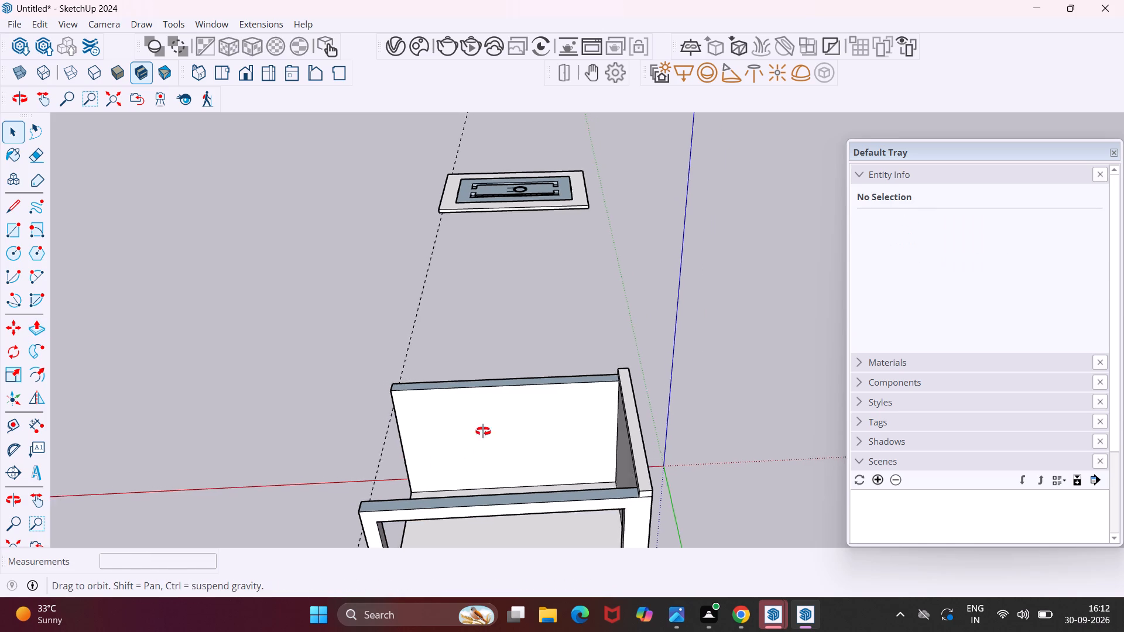
middle_drag(483, 431, 476, 452)
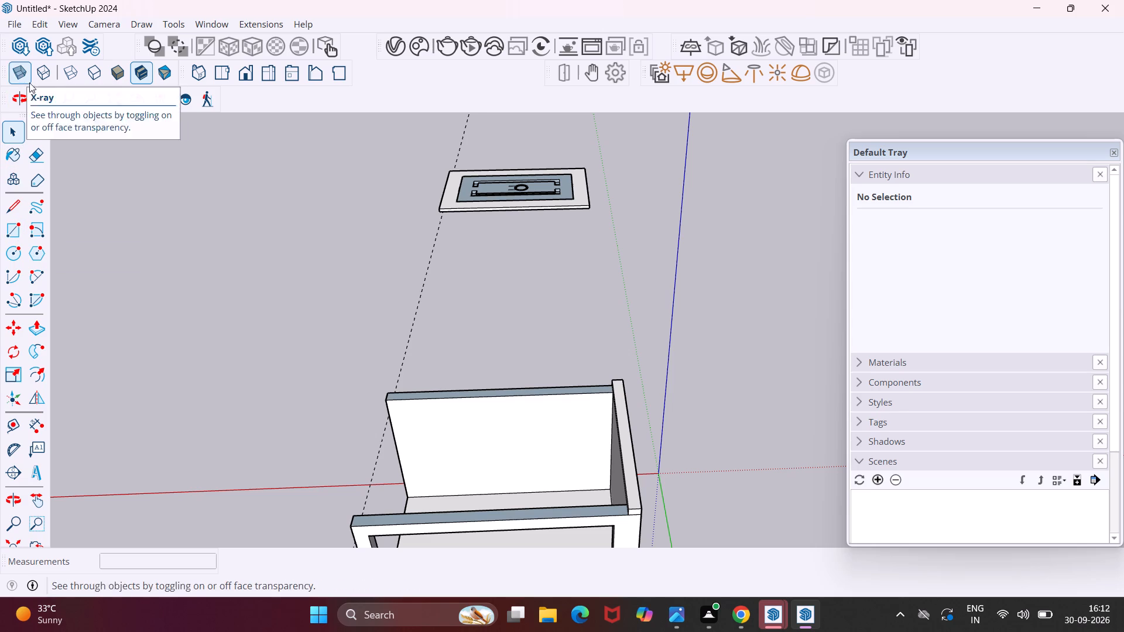
click(22, 425)
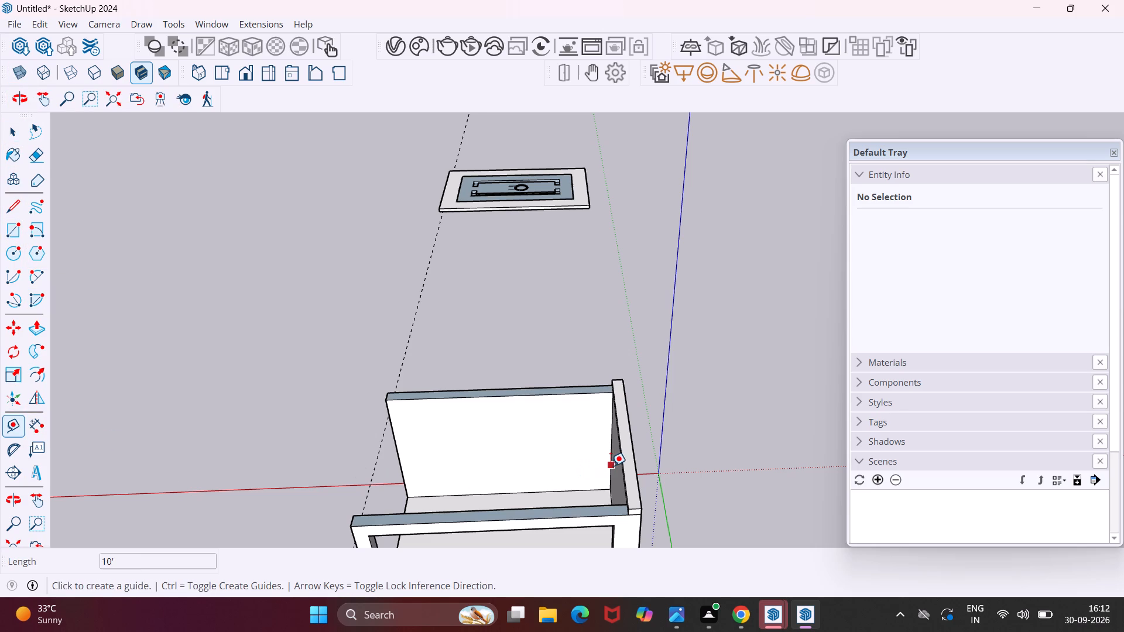
click(611, 465)
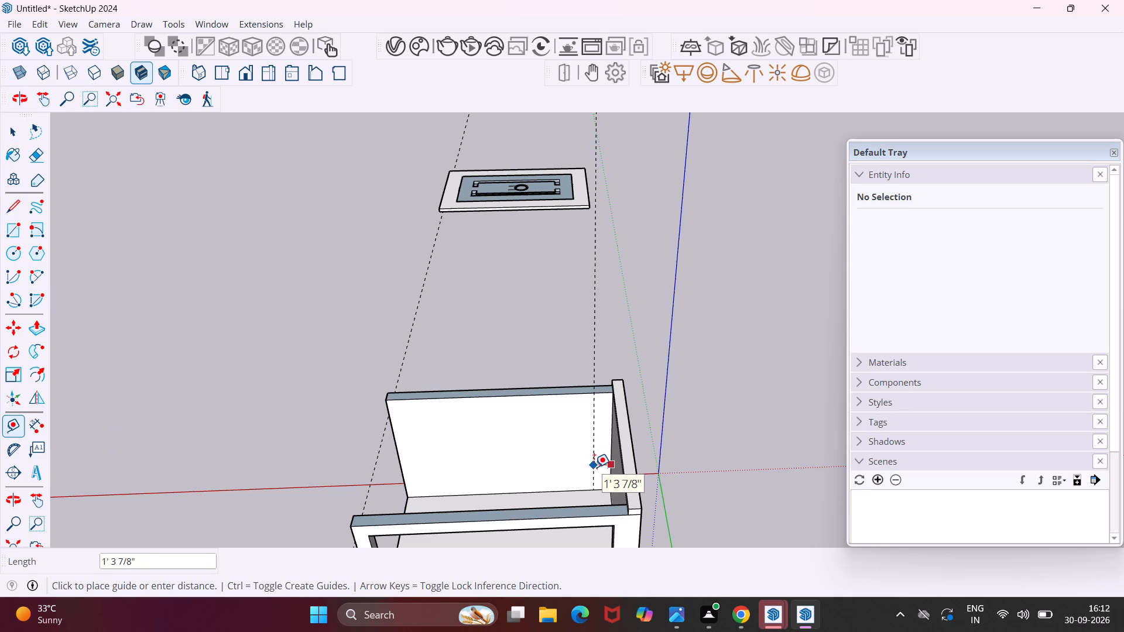
text(1')
key(Return)
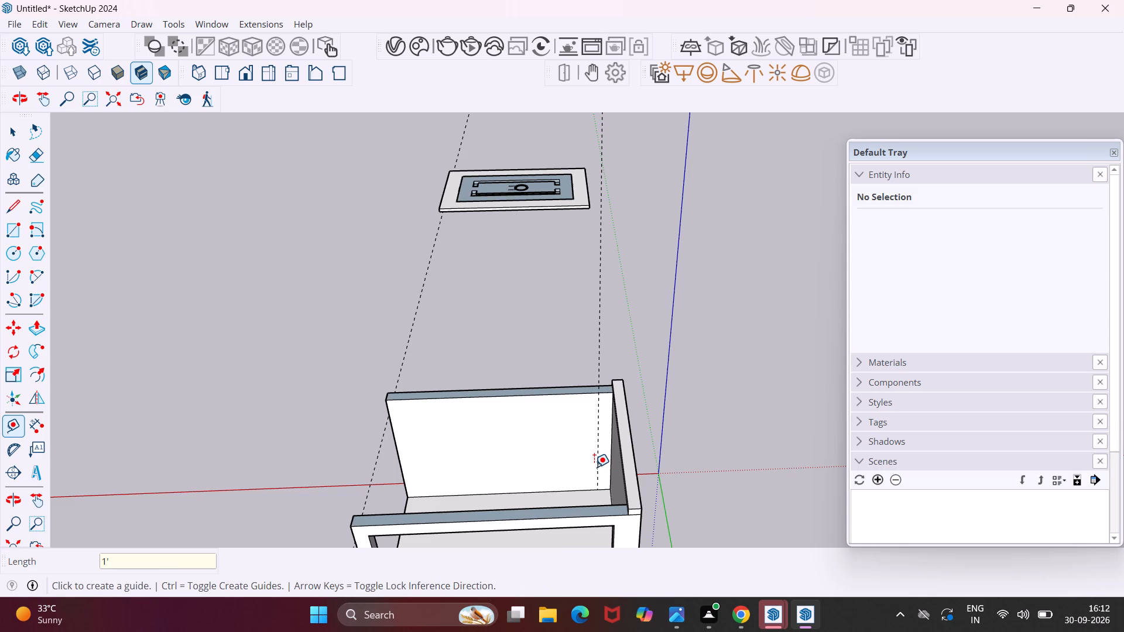
click(597, 469)
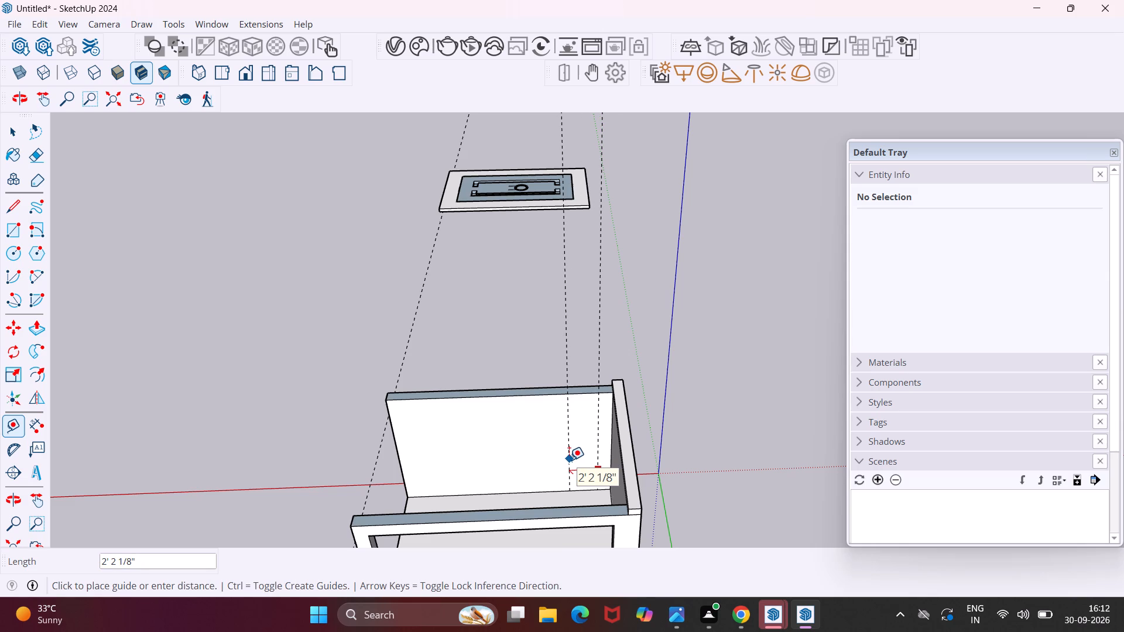
text(3')
key(Return)
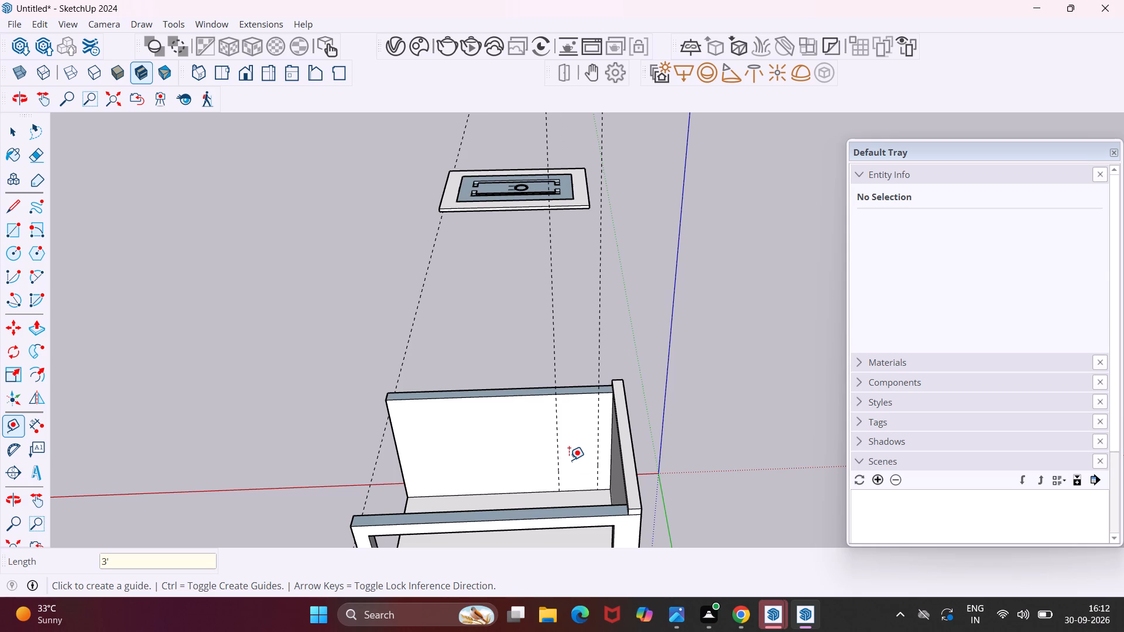
Place a horizontal guide on the same inner wall face, 7' above the floor edge.
middle_drag(563, 456, 570, 416)
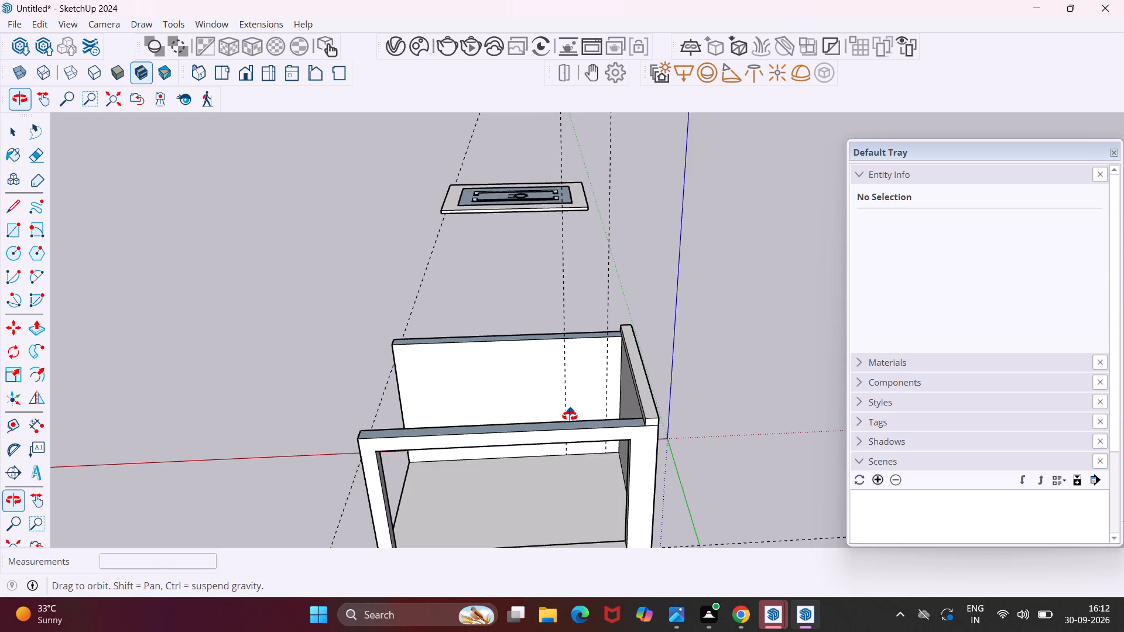
middle_drag(570, 416, 560, 473)
click(571, 501)
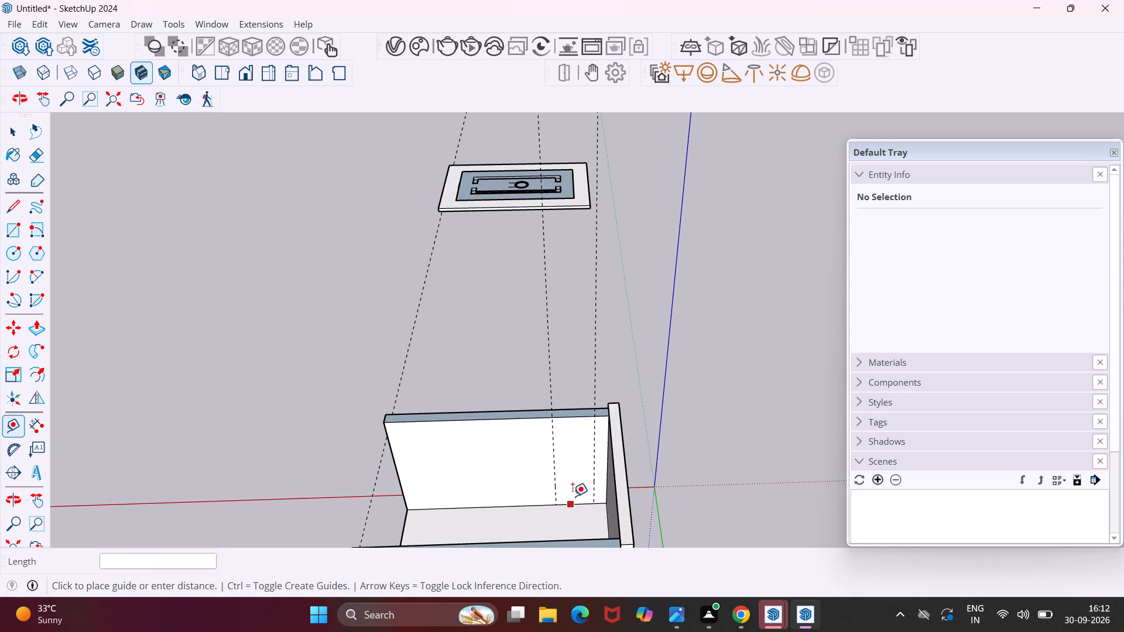
middle_drag(573, 430, 560, 270)
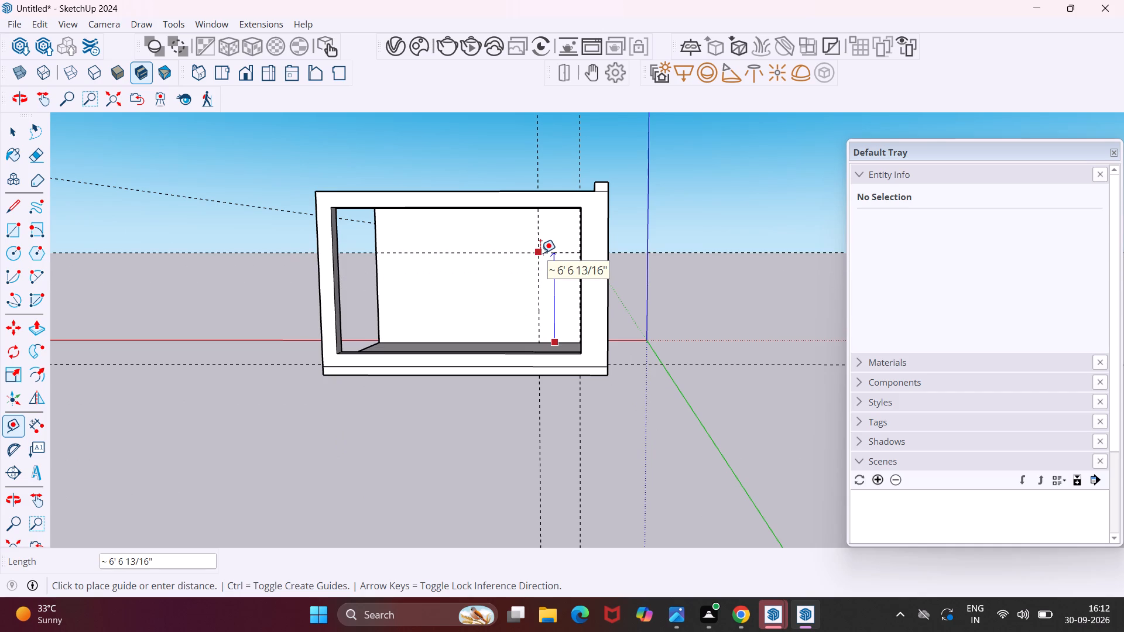
key(7)
key(apostrophe)
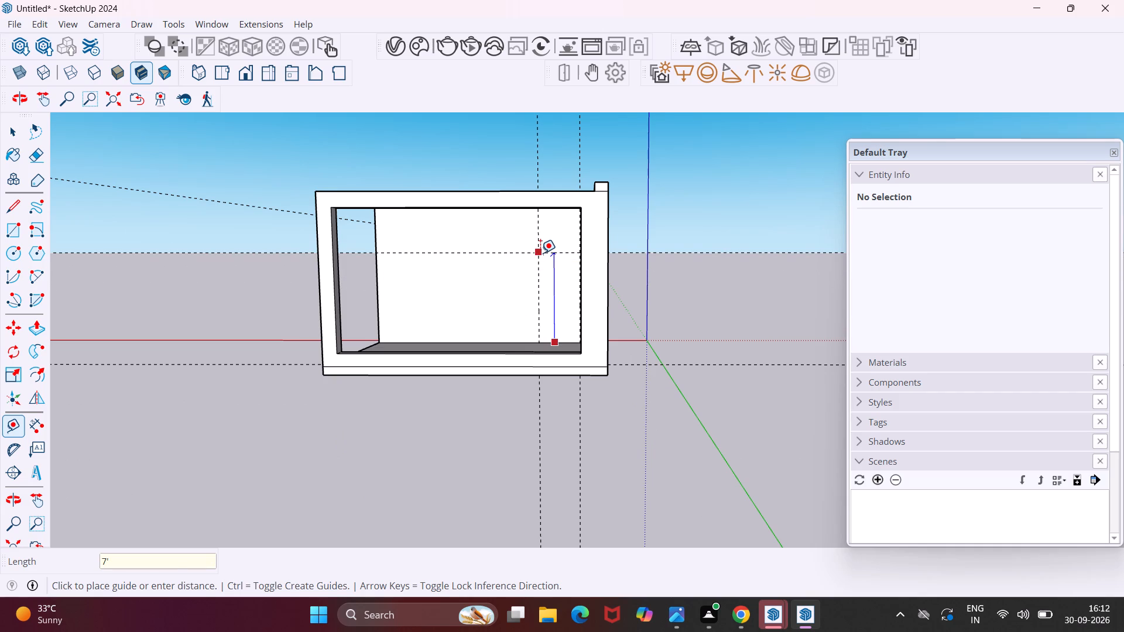
key(Return)
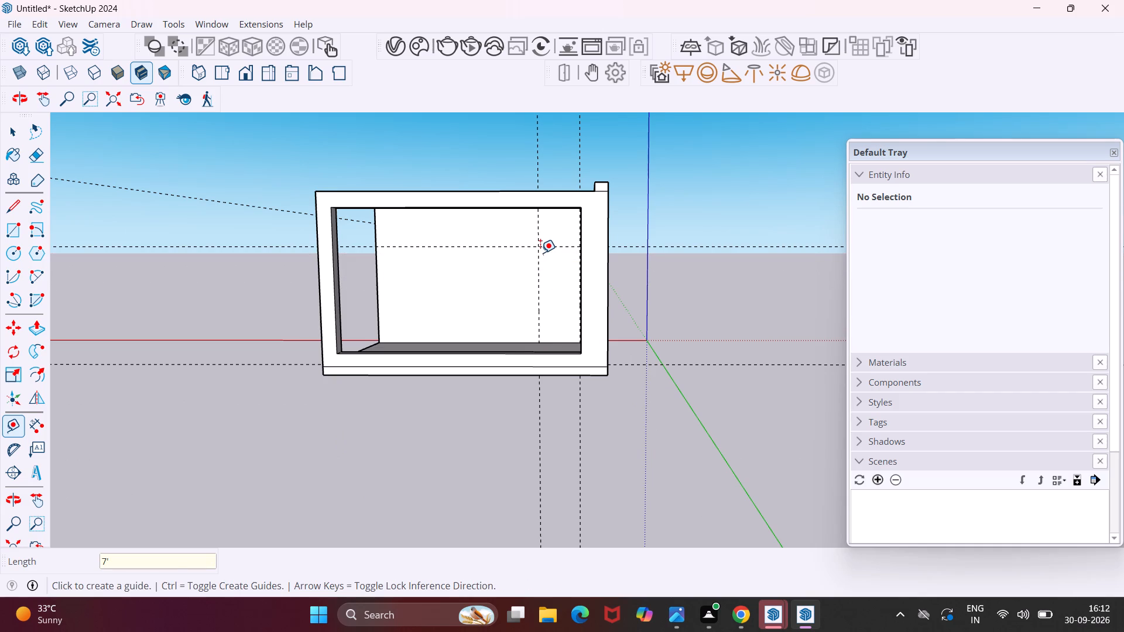
key(Escape)
key(space)
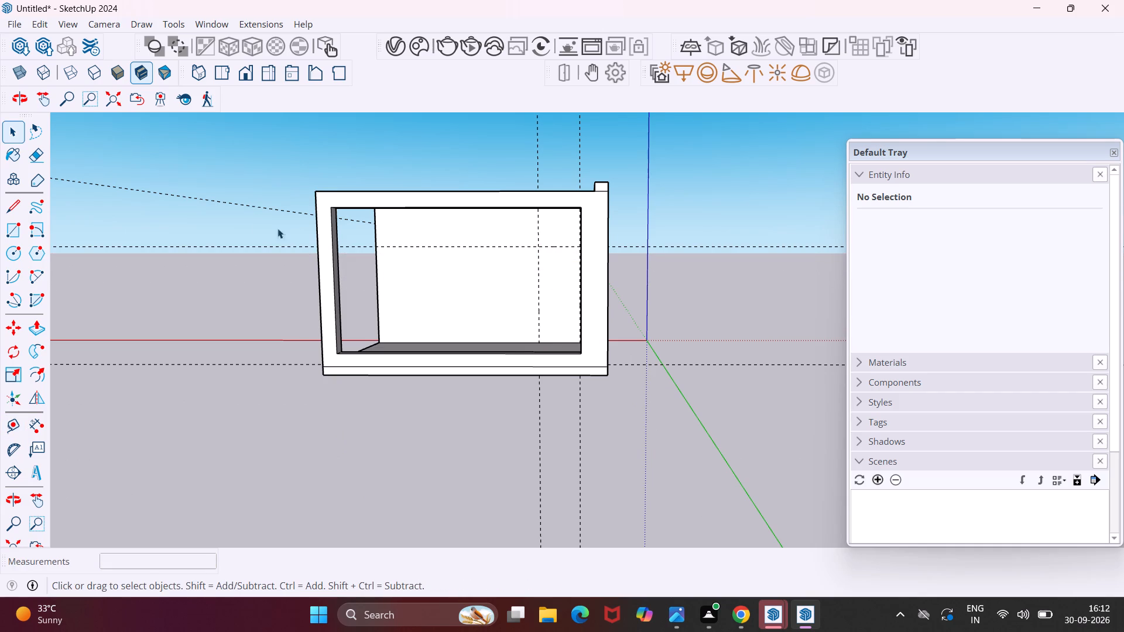
Draw a 3' by 7' door rectangle on the opposite long wall between the guides, down to the floor.
click(19, 229)
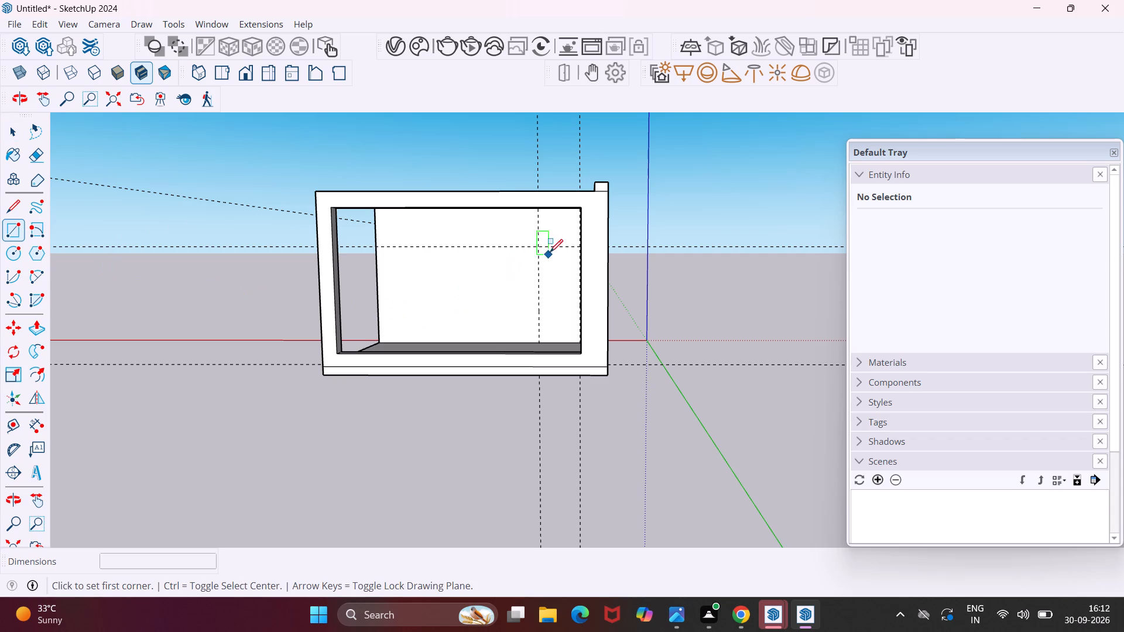
click(541, 246)
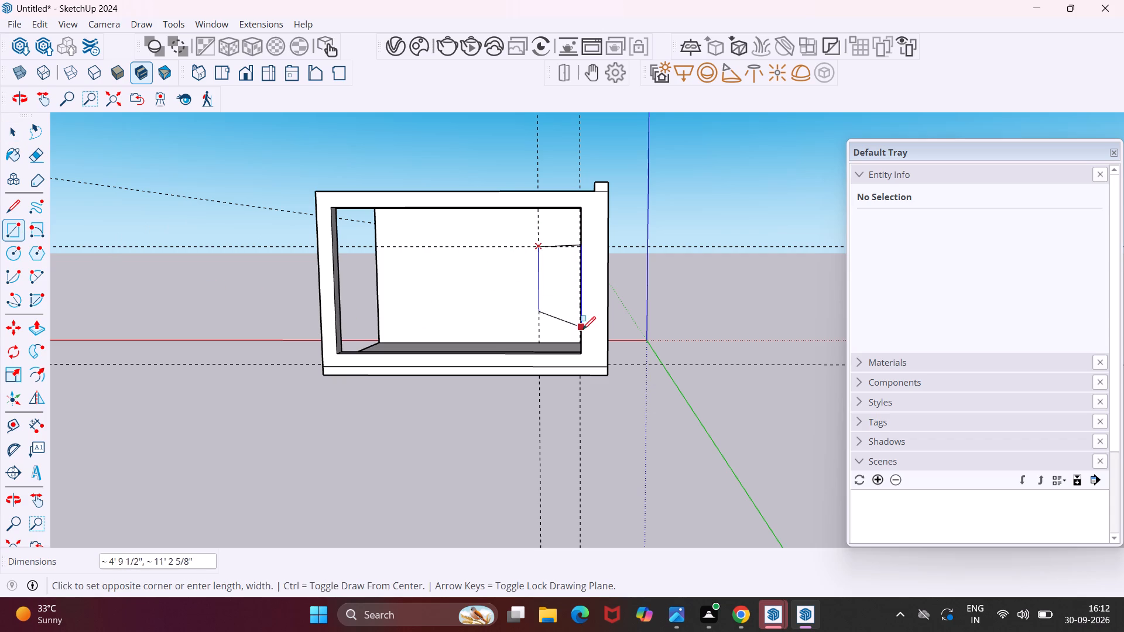
middle_drag(577, 331, 619, 338)
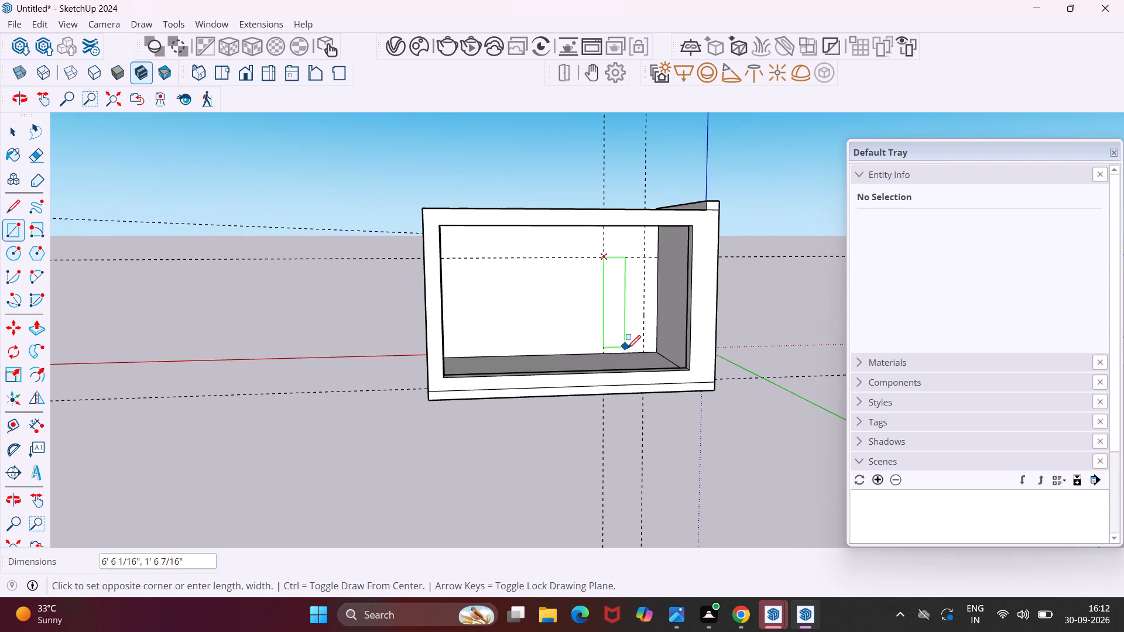
click(646, 351)
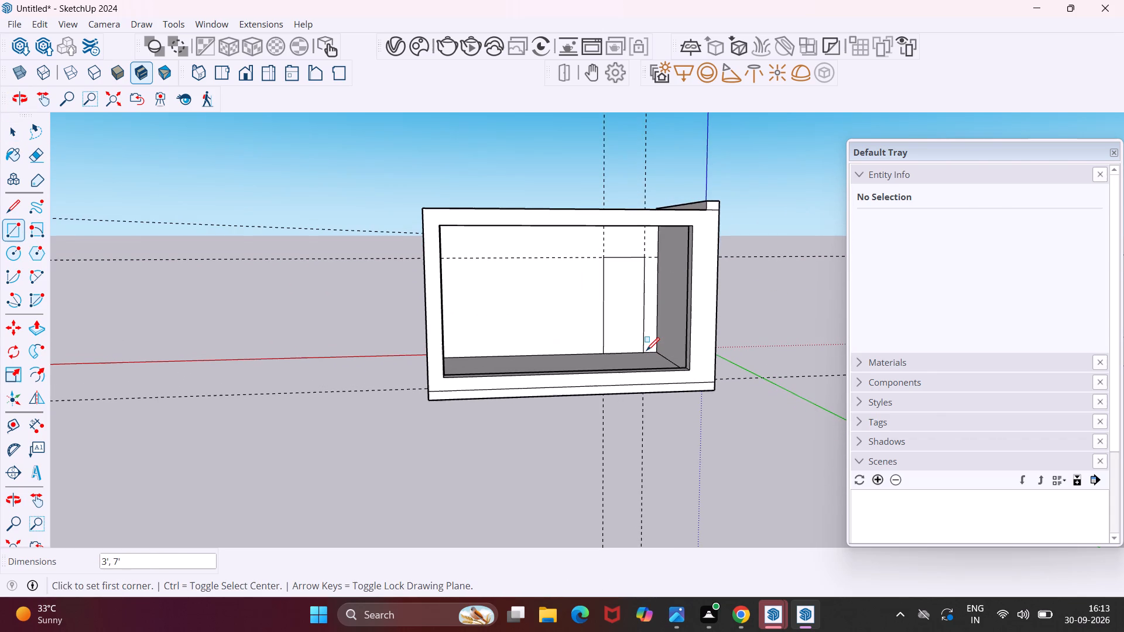
key(Escape)
key(space)
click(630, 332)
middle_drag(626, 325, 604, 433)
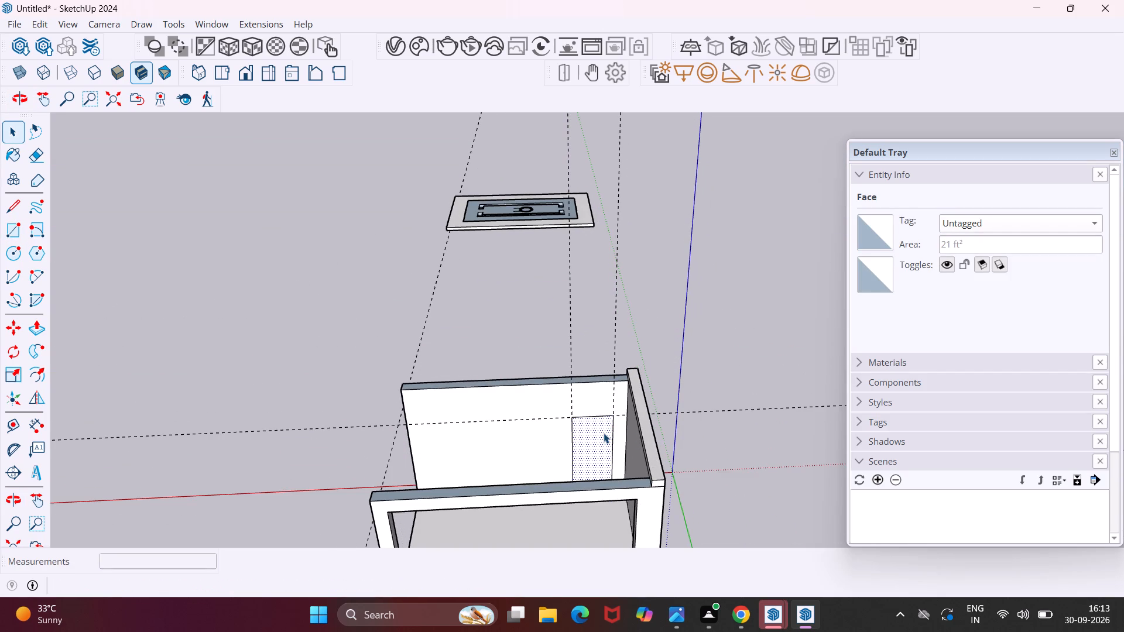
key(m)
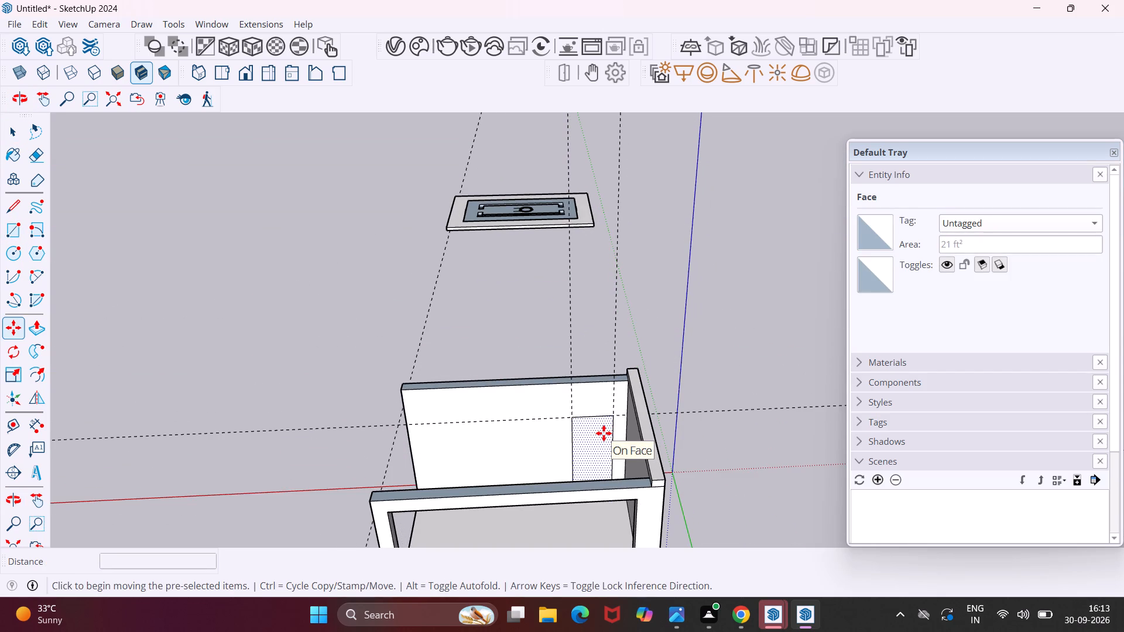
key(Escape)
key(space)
Push the door rectangle 9" through the opposite long wall to cut the doorway.
click(602, 433)
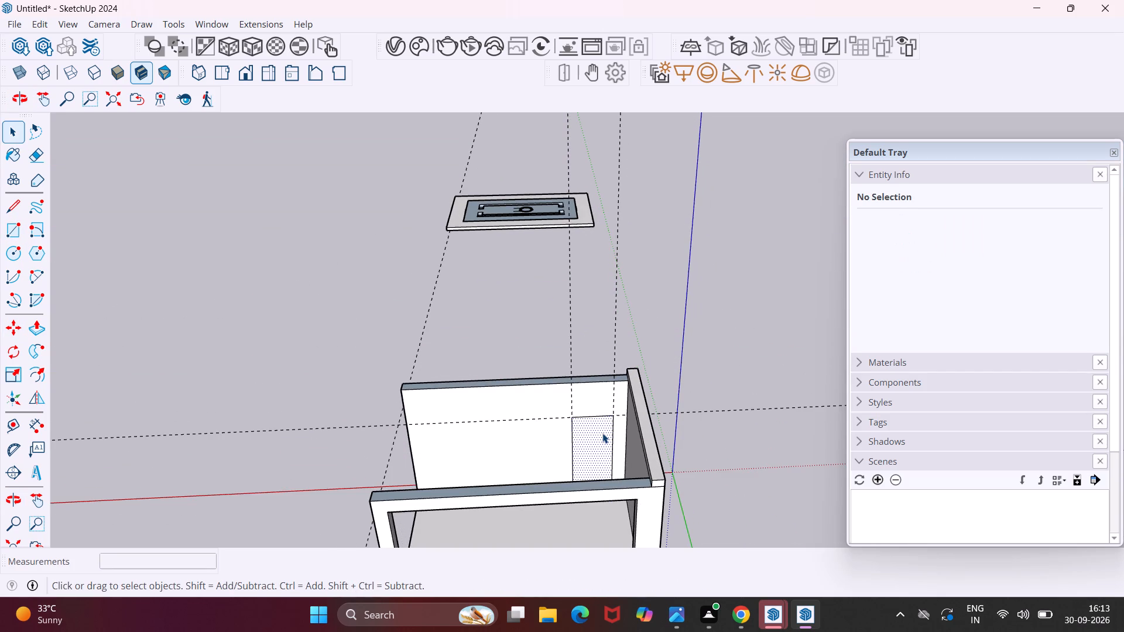
key(p)
click(602, 433)
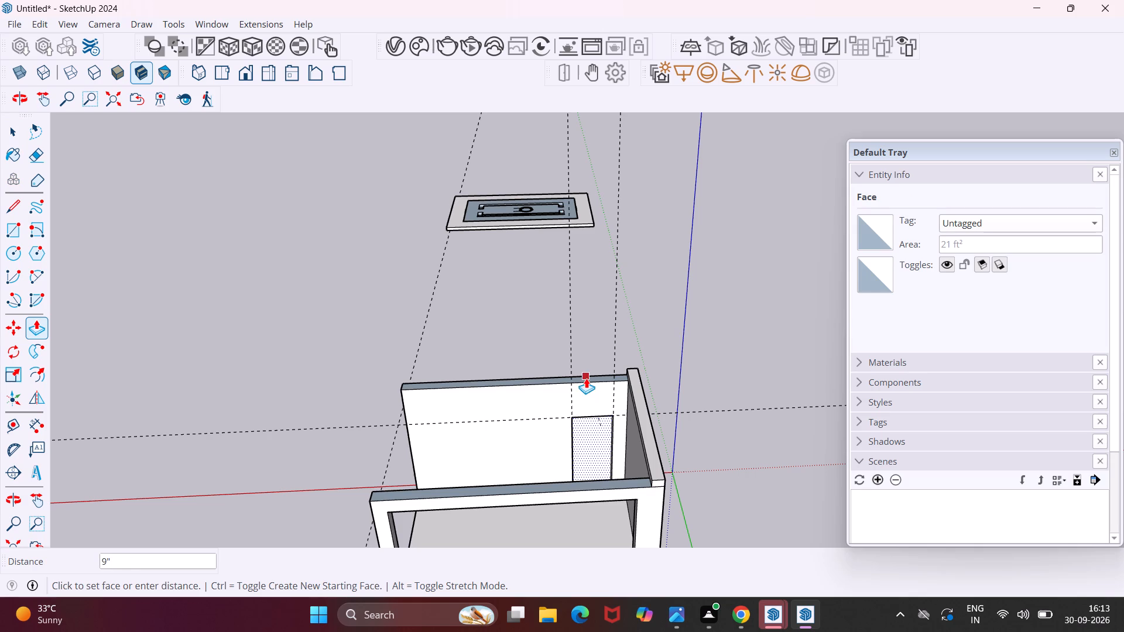
middle_drag(586, 378, 591, 475)
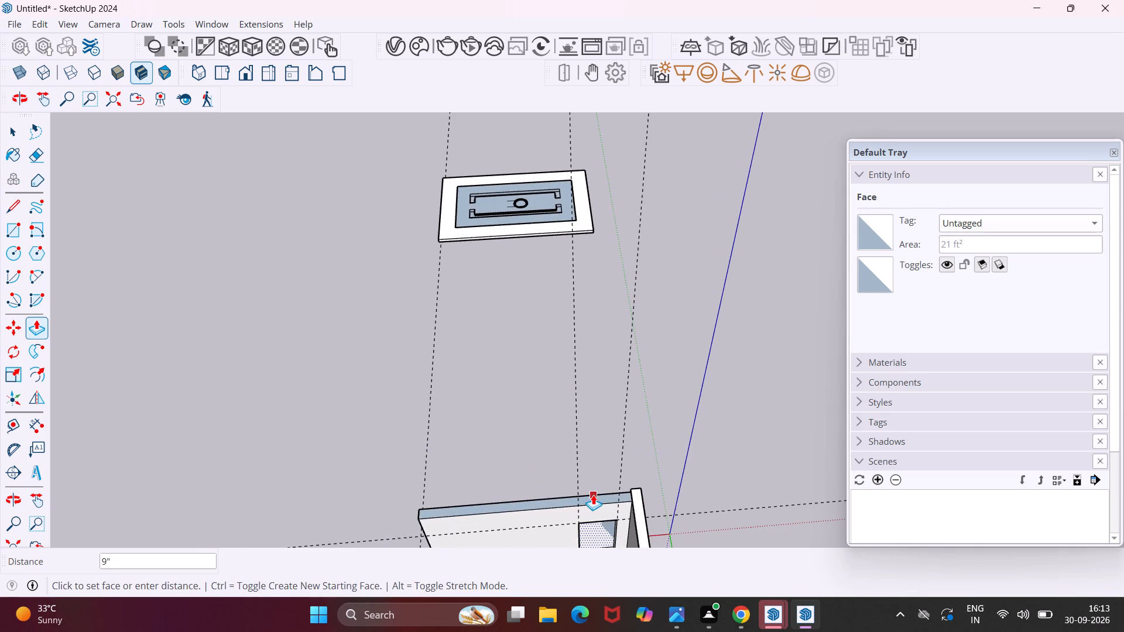
click(593, 494)
middle_drag(544, 462, 556, 420)
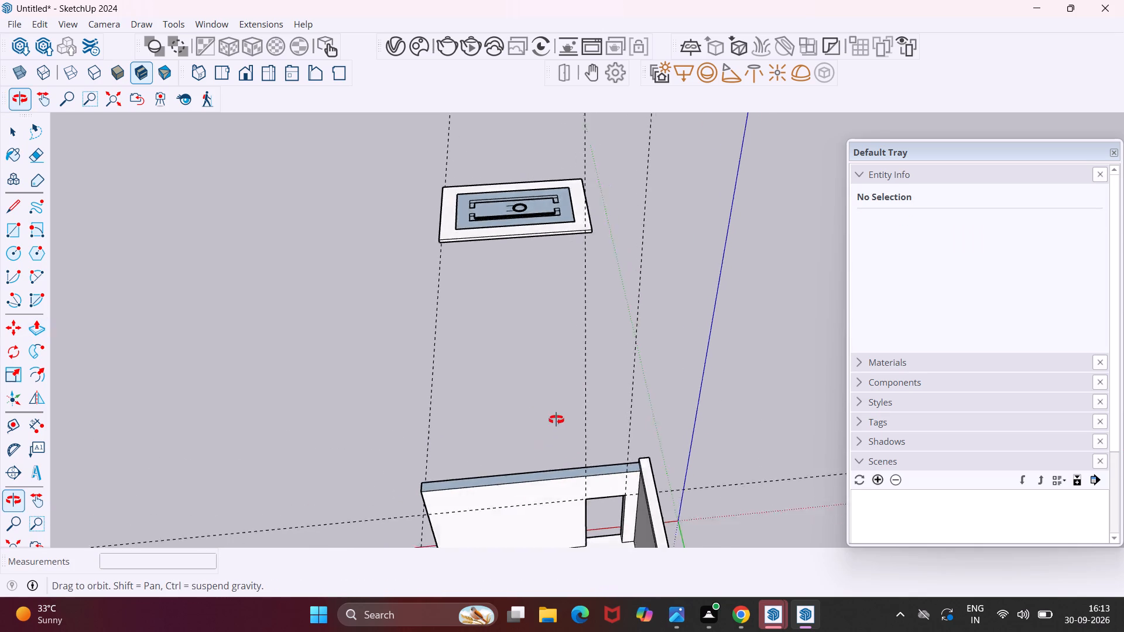
middle_drag(556, 420, 570, 370)
key(Escape)
key(space)
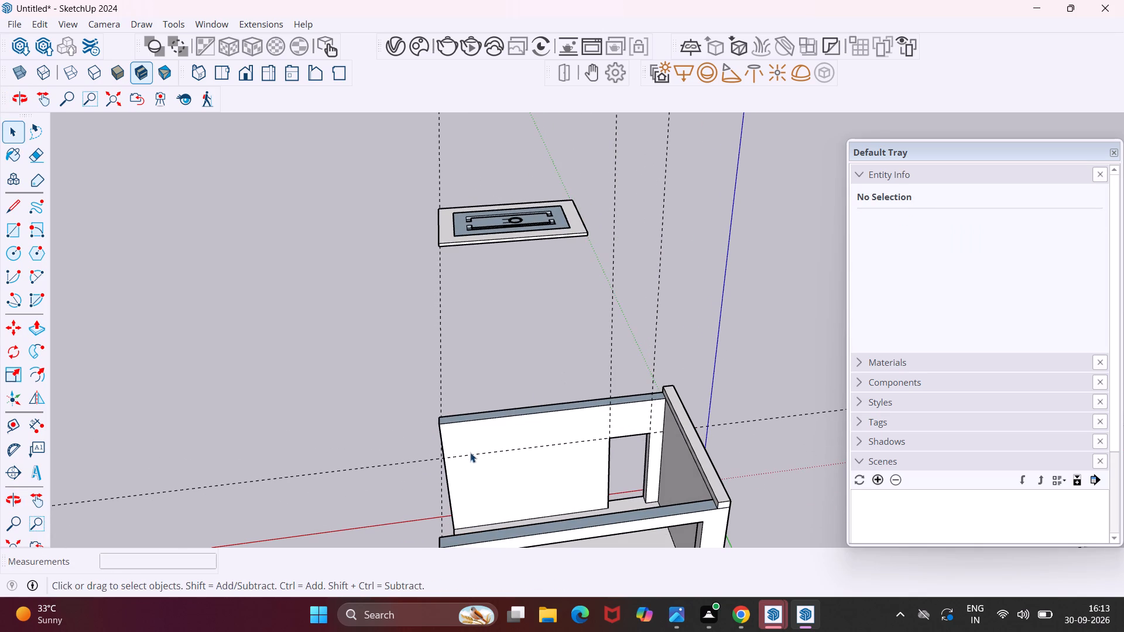
middle_drag(470, 452, 560, 396)
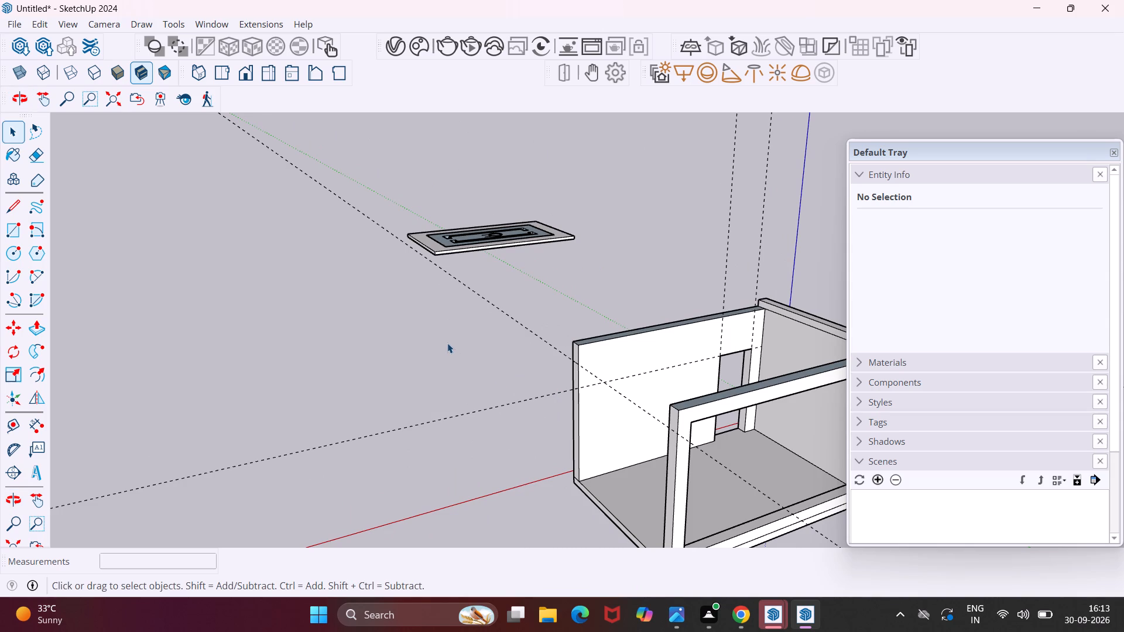
Push the top face of the large side-wall opening down about 1' 8 1/2" to lower its head.
scroll(351, 307, down, 5)
middle_drag(443, 411, 493, 411)
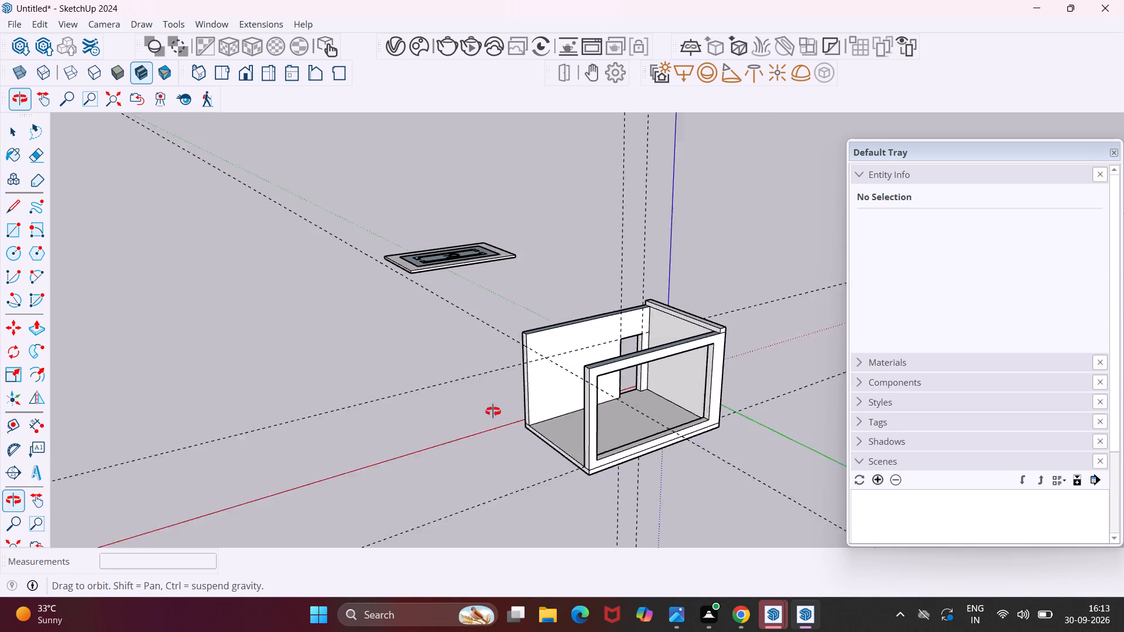
middle_drag(493, 411, 626, 407)
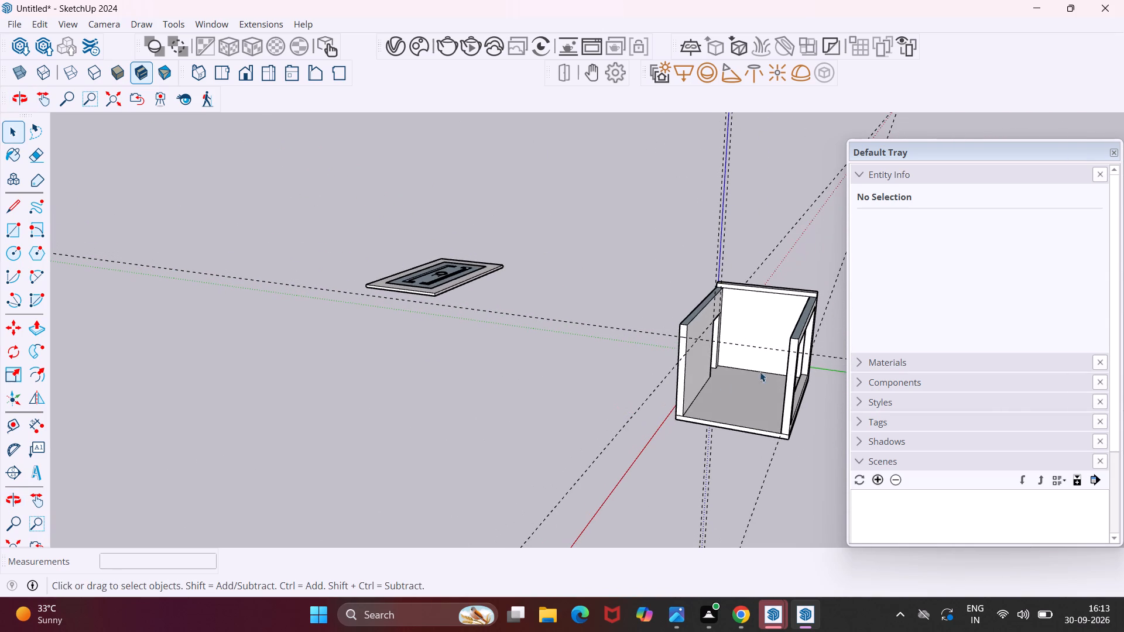
middle_drag(810, 355, 547, 307)
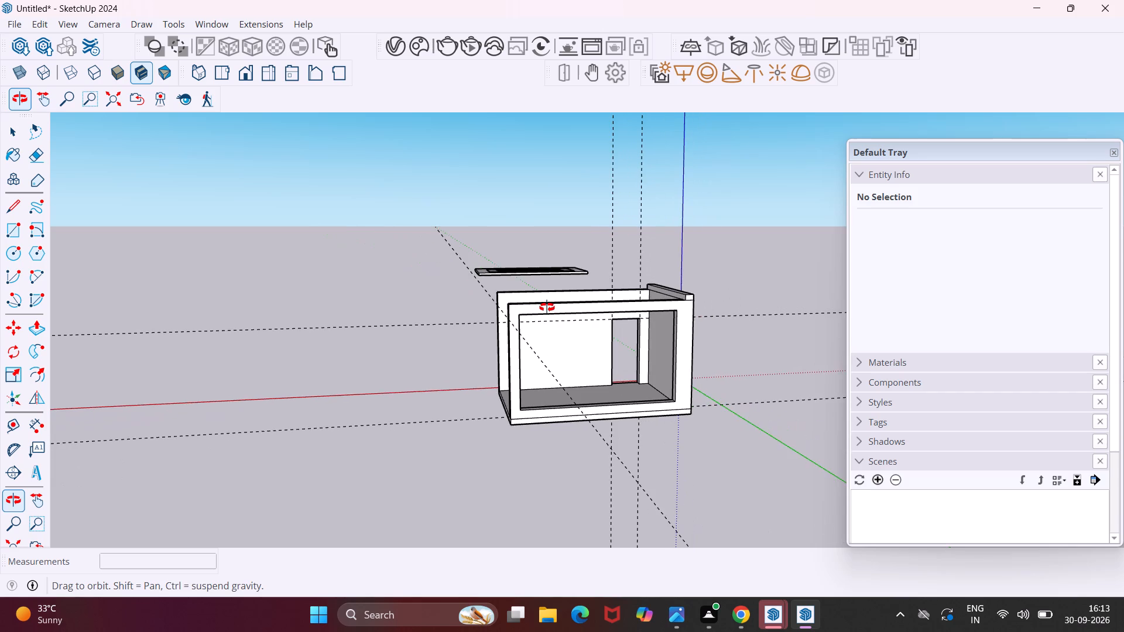
middle_drag(547, 307, 438, 273)
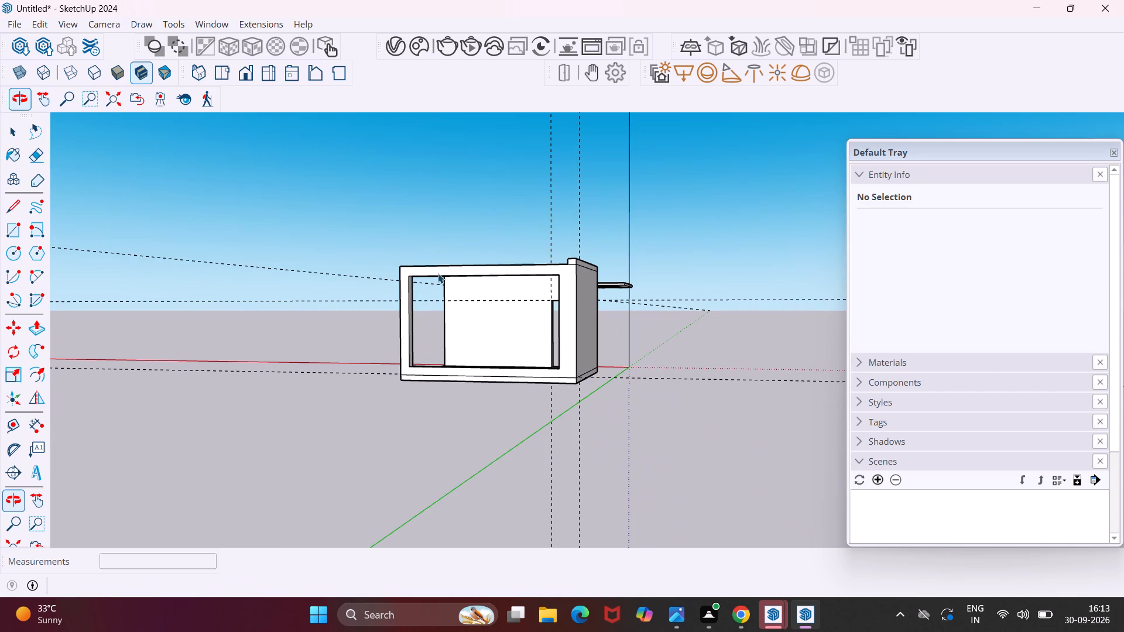
scroll(428, 276, up, 8)
middle_drag(427, 277, 412, 241)
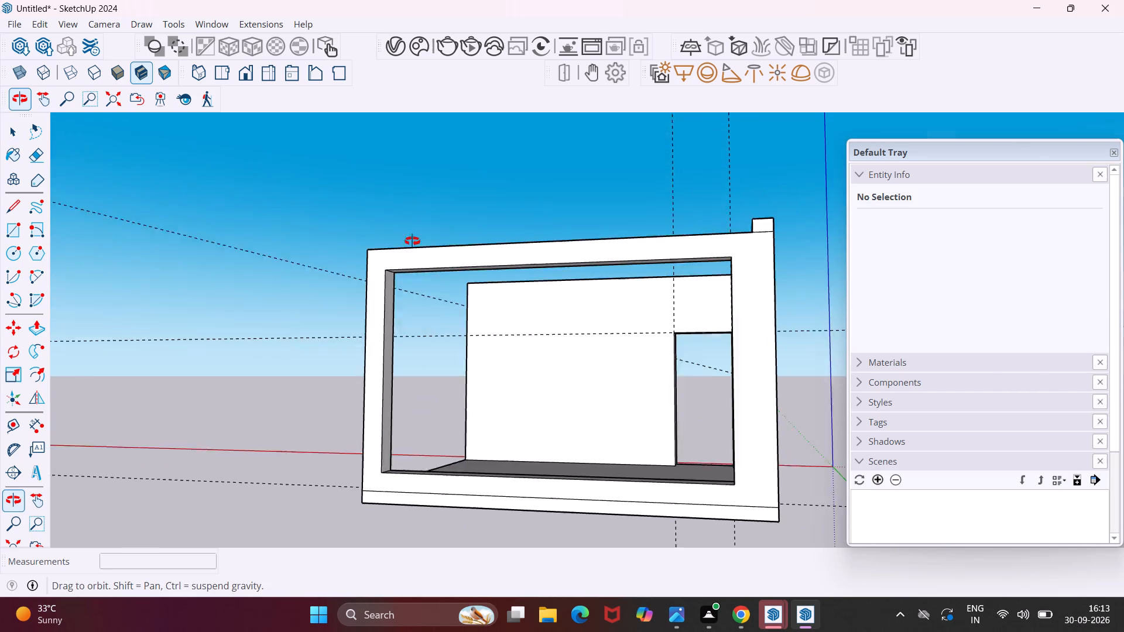
middle_drag(412, 241, 413, 213)
scroll(412, 265, up, 9)
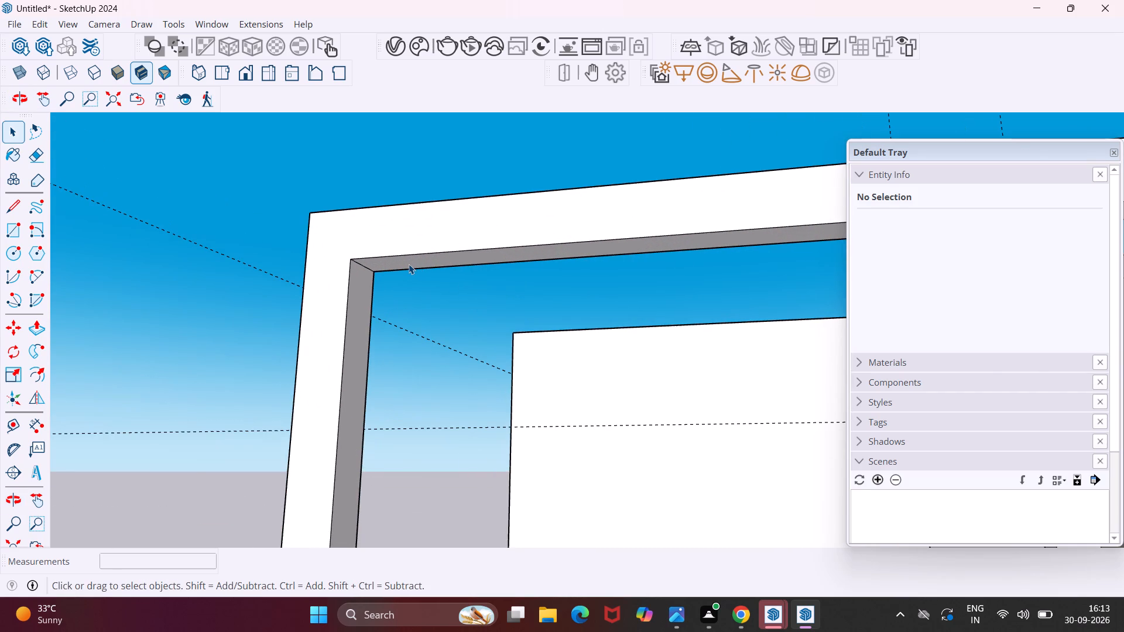
click(409, 264)
key(p)
click(409, 264)
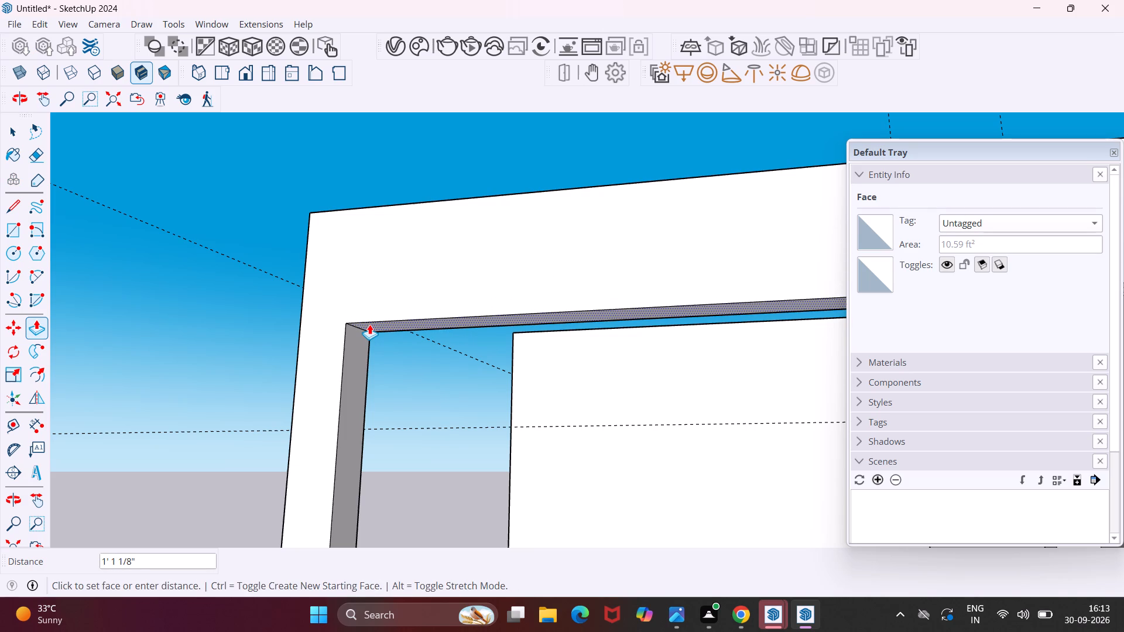
scroll(359, 353, down, 11)
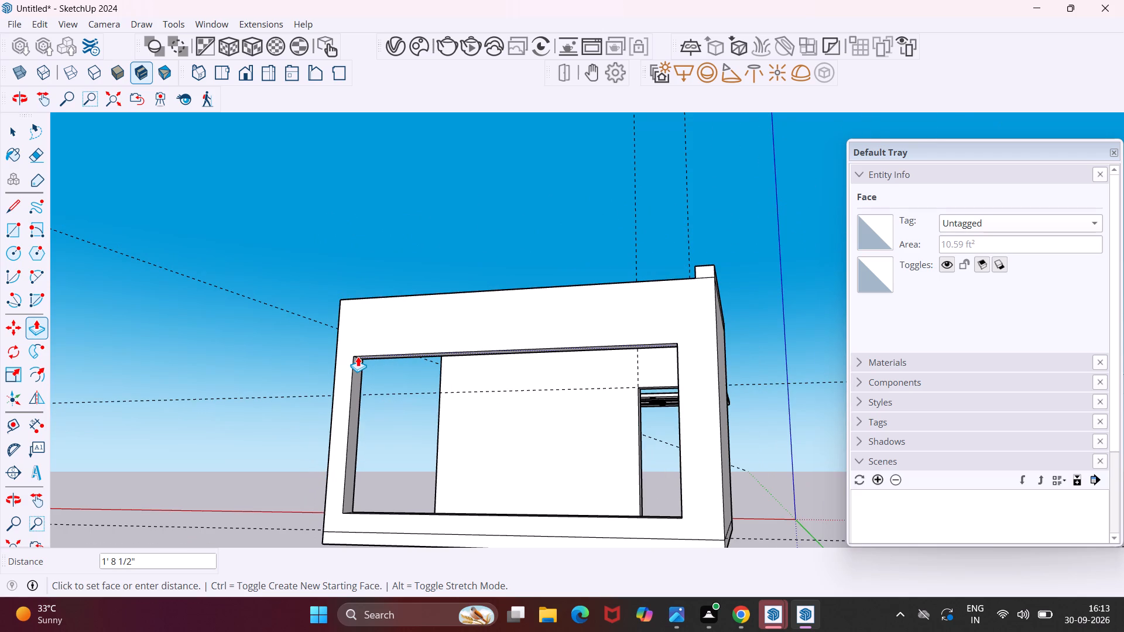
click(358, 356)
key(Escape)
key(space)
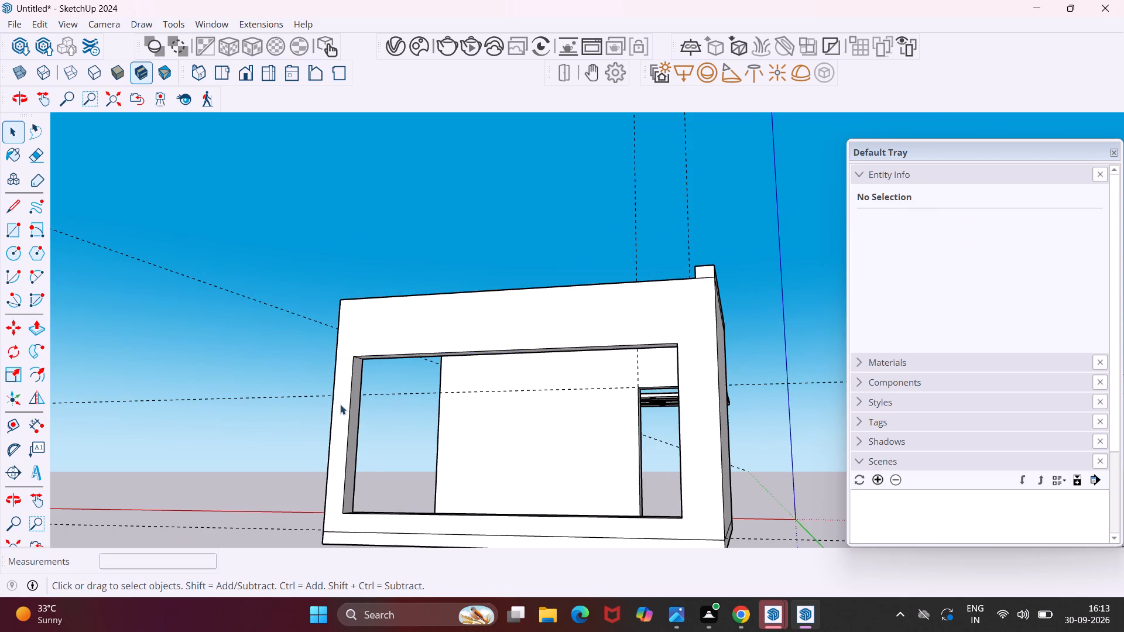
Push the sill face of the large side-wall opening down about 4 1/2" toward the floor.
middle_drag(358, 480, 330, 564)
scroll(420, 519, up, 8)
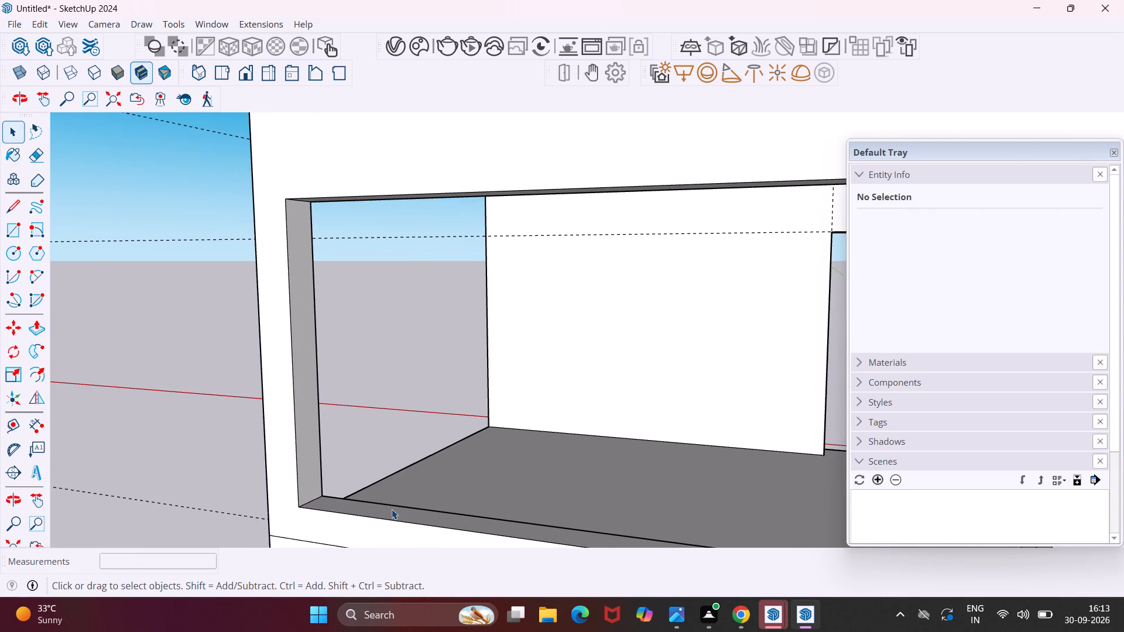
middle_drag(388, 509, 341, 556)
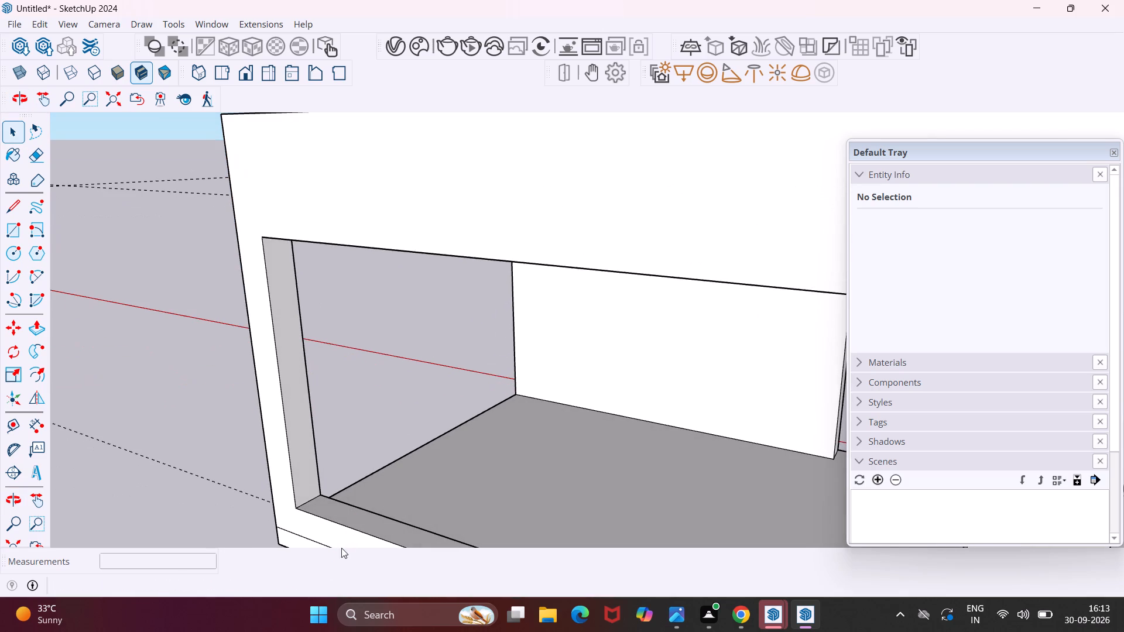
click(357, 523)
key(p)
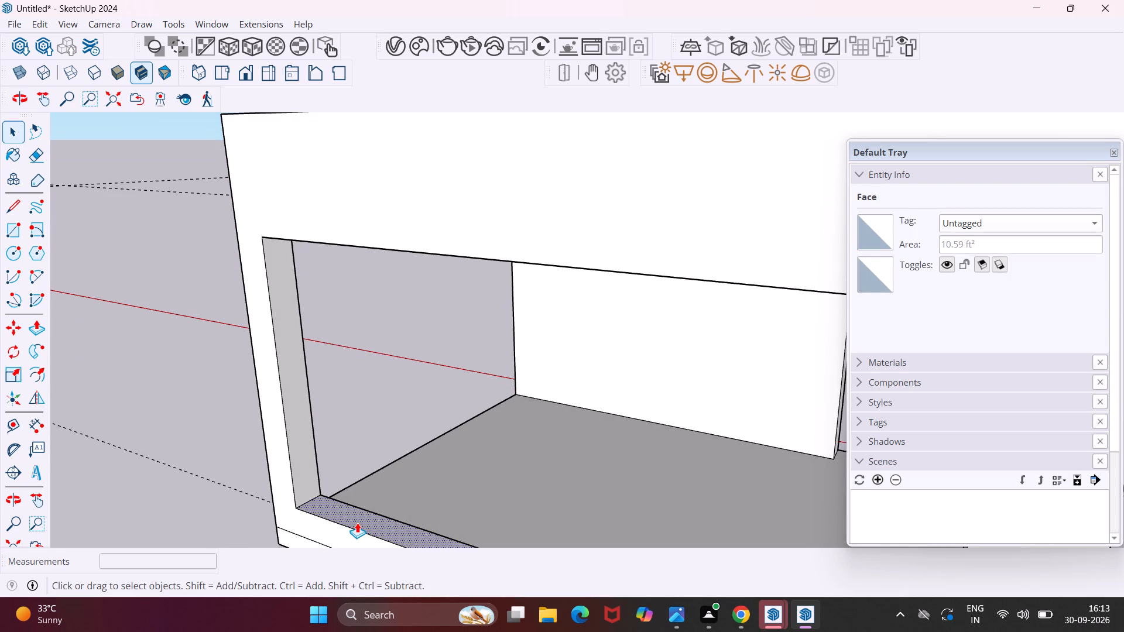
click(357, 521)
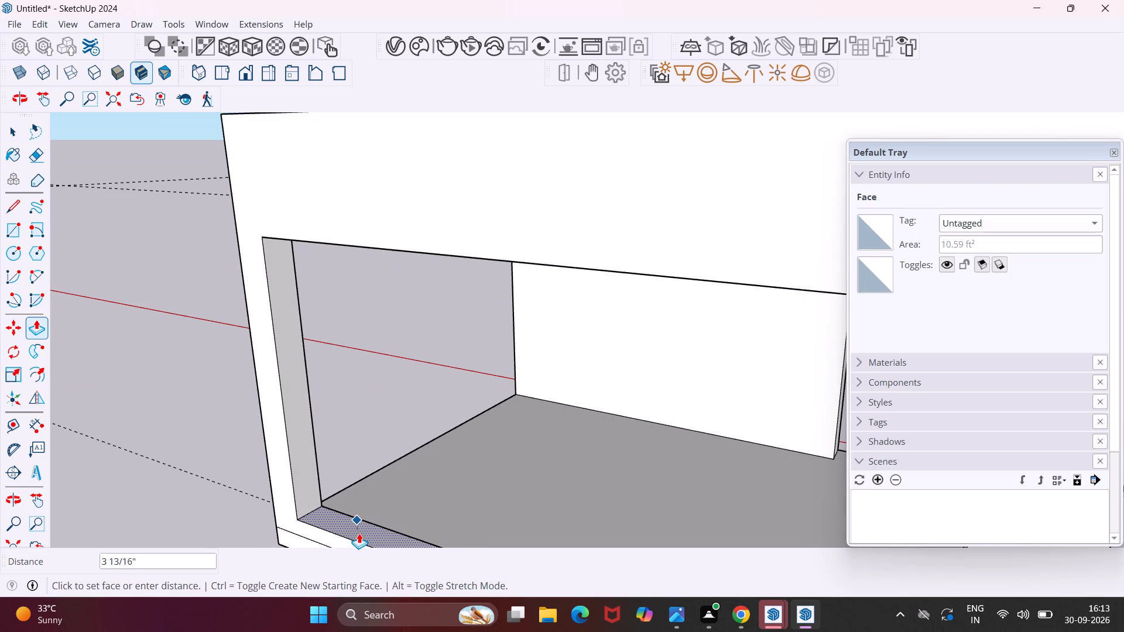
click(359, 535)
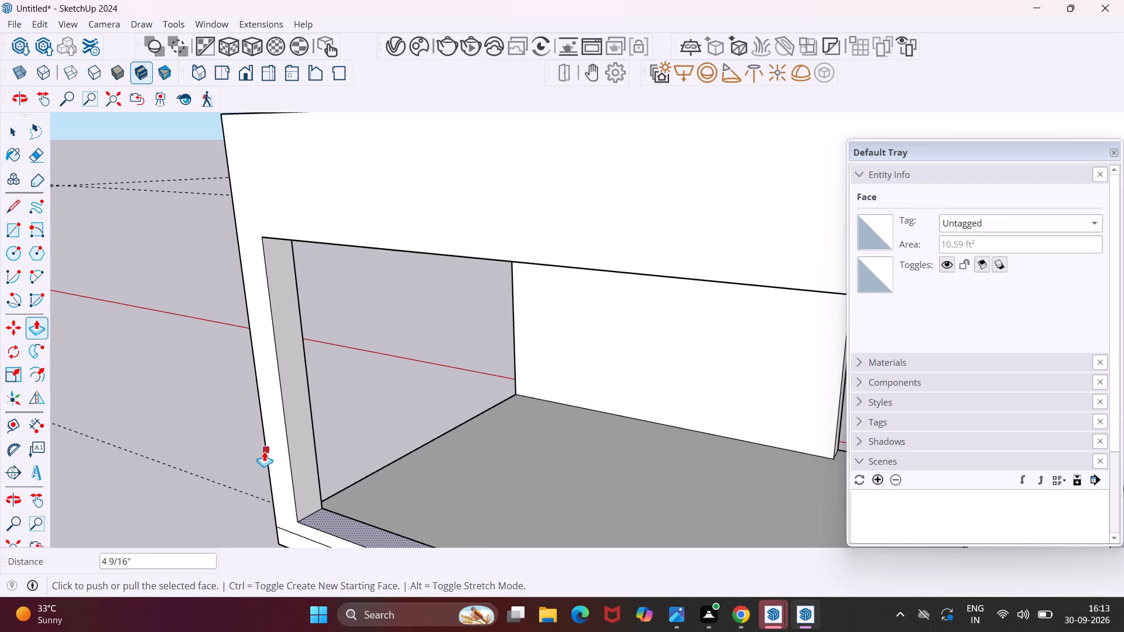
key(Escape)
key(space)
middle_drag(193, 423, 295, 402)
scroll(269, 384, down, 5)
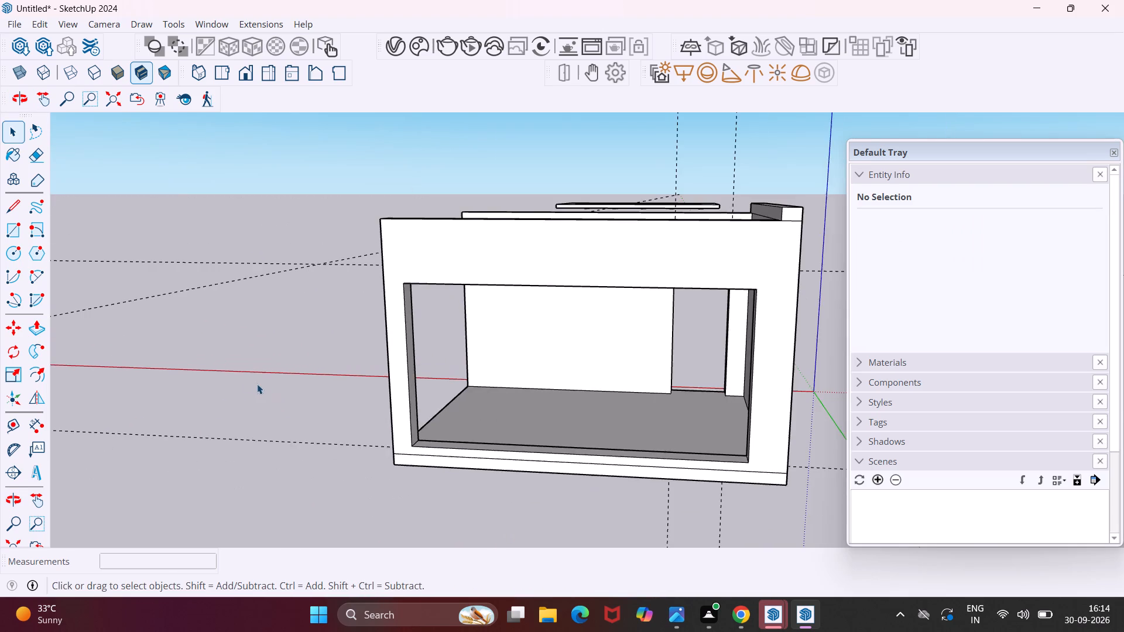
scroll(244, 378, down, 3)
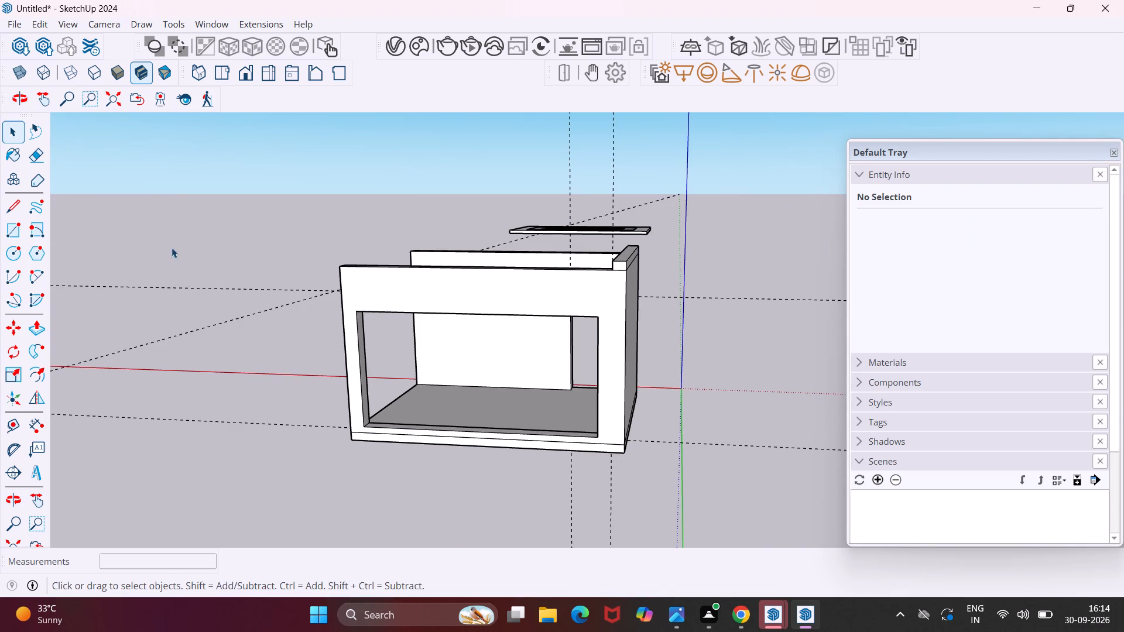
Search the 3D Warehouse for "window".
click(219, 20)
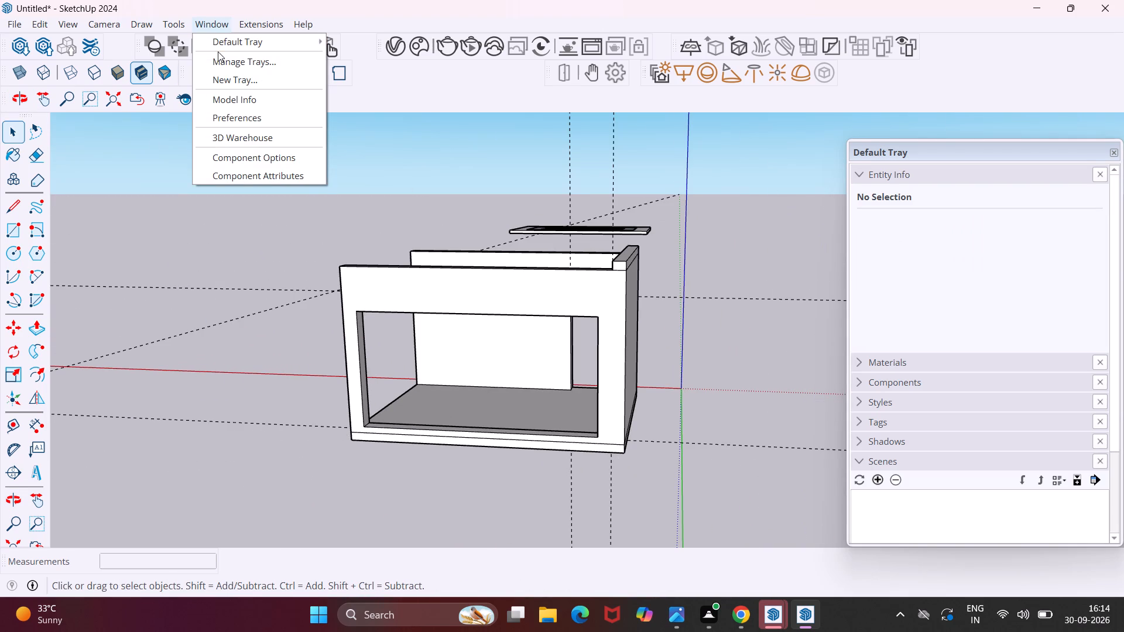
click(249, 139)
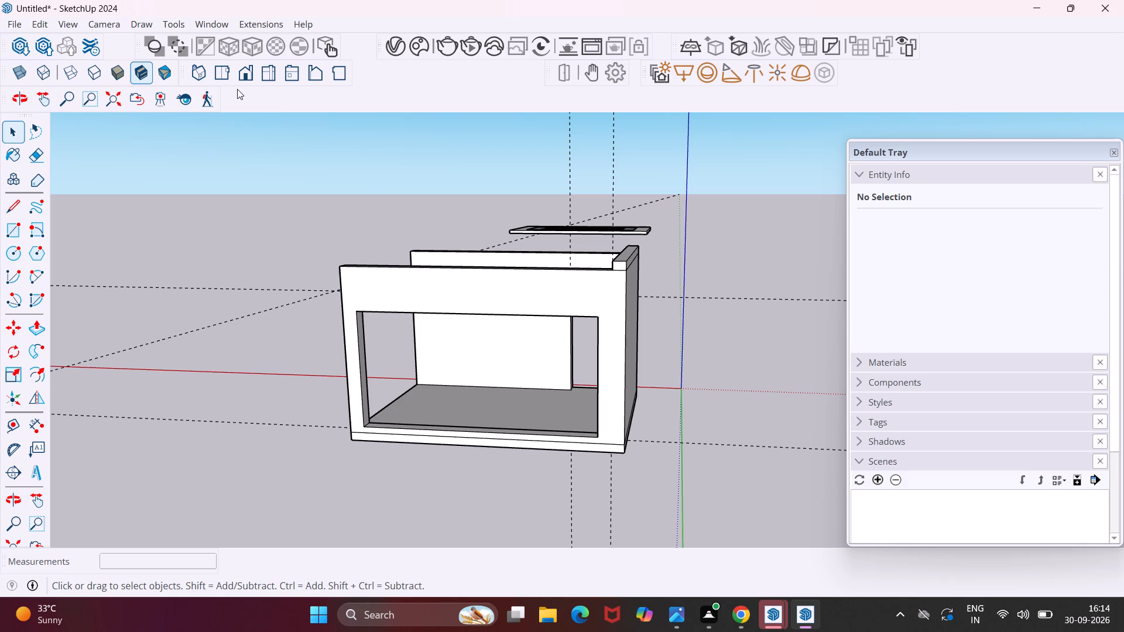
click(214, 25)
click(240, 139)
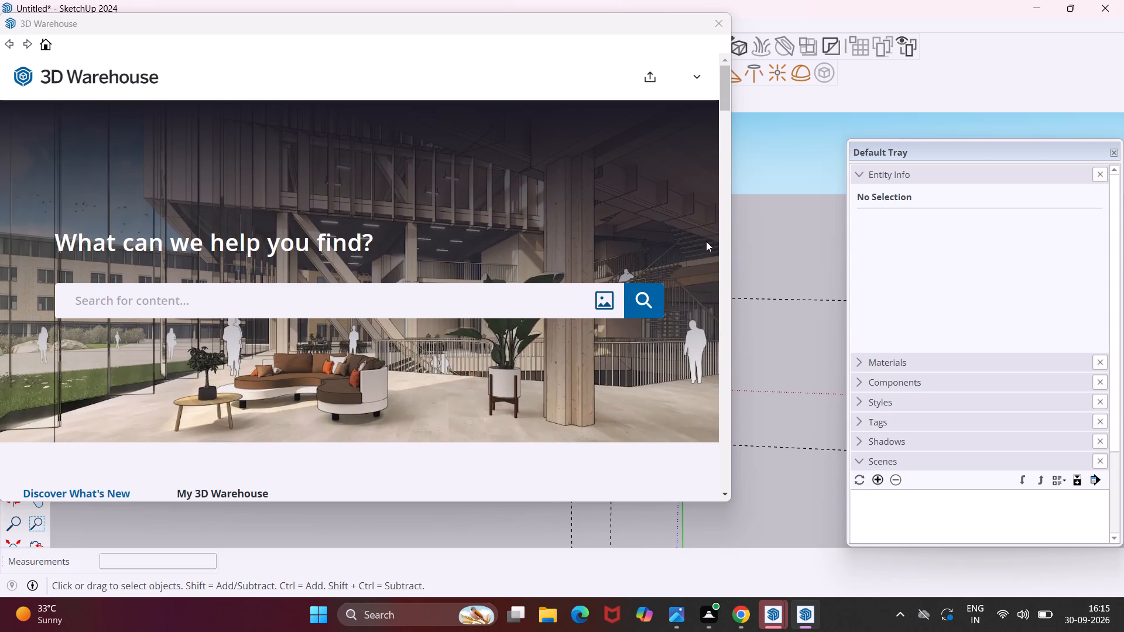
click(433, 308)
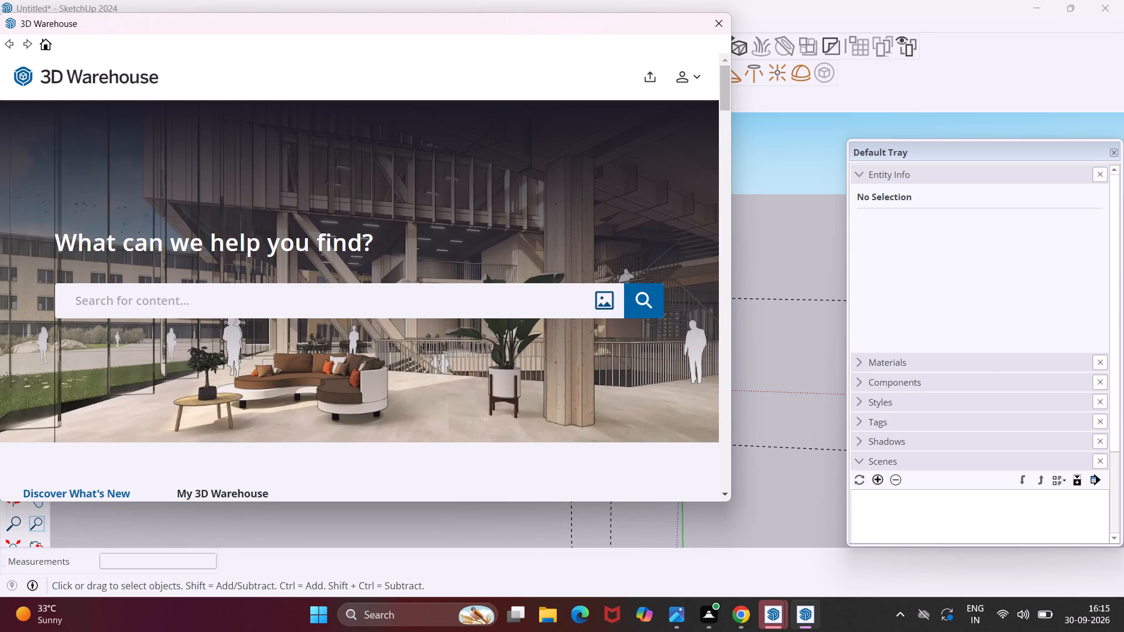
key(w)
text(indo)
key(w)
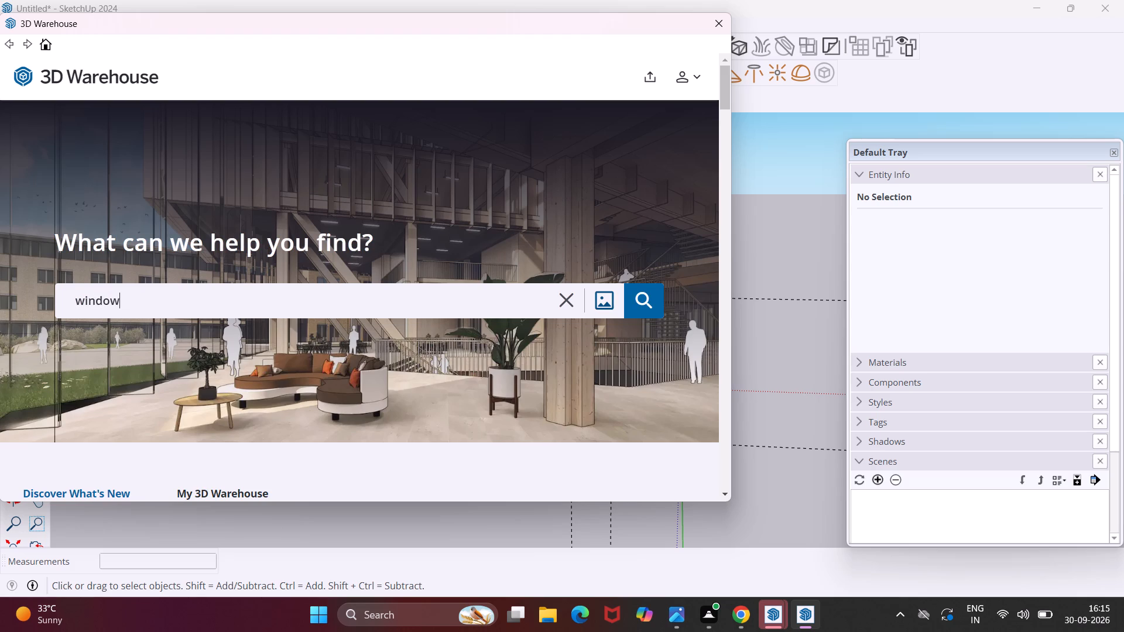
key(Return)
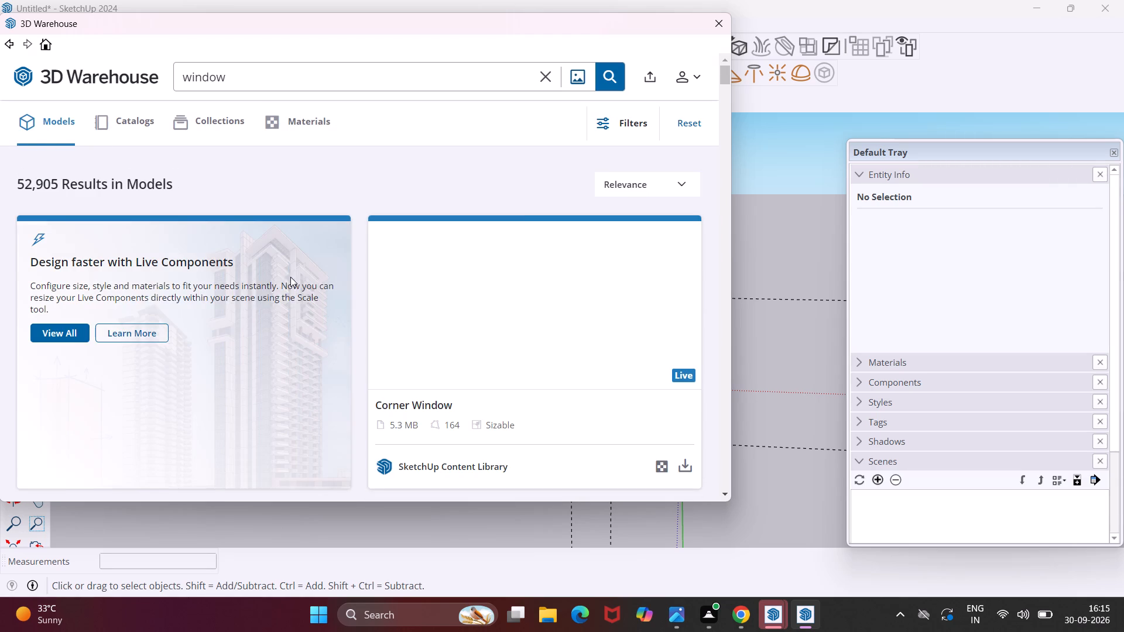
Find the black-framed three-panel Window model (140 KB) in the results and download it into the current model.
scroll(364, 322, down, 4)
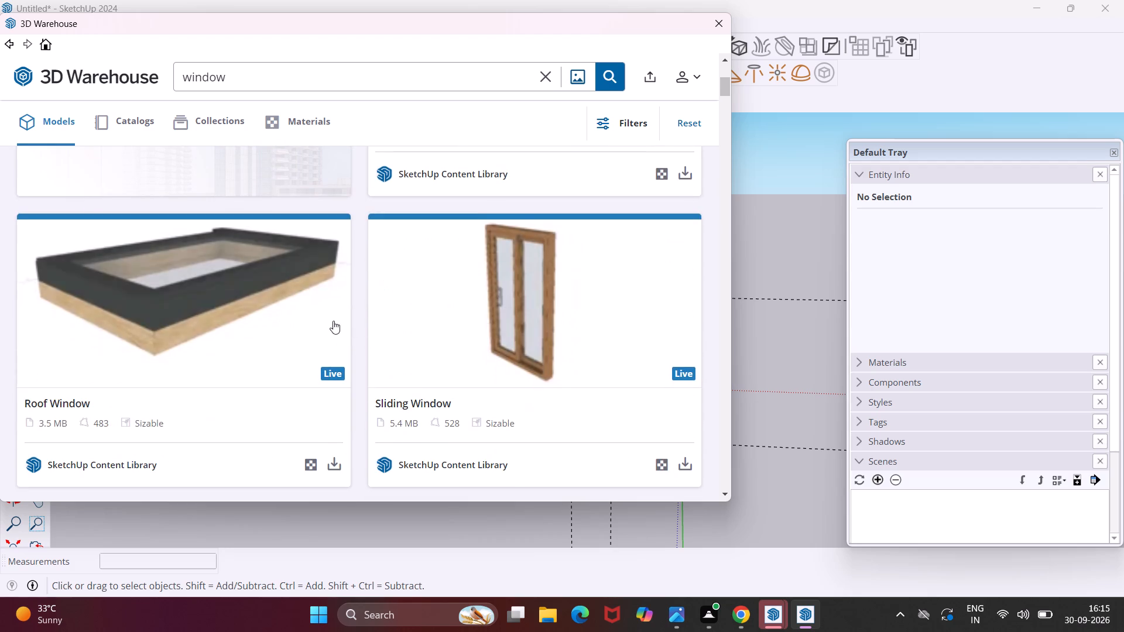
scroll(333, 321, down, 9)
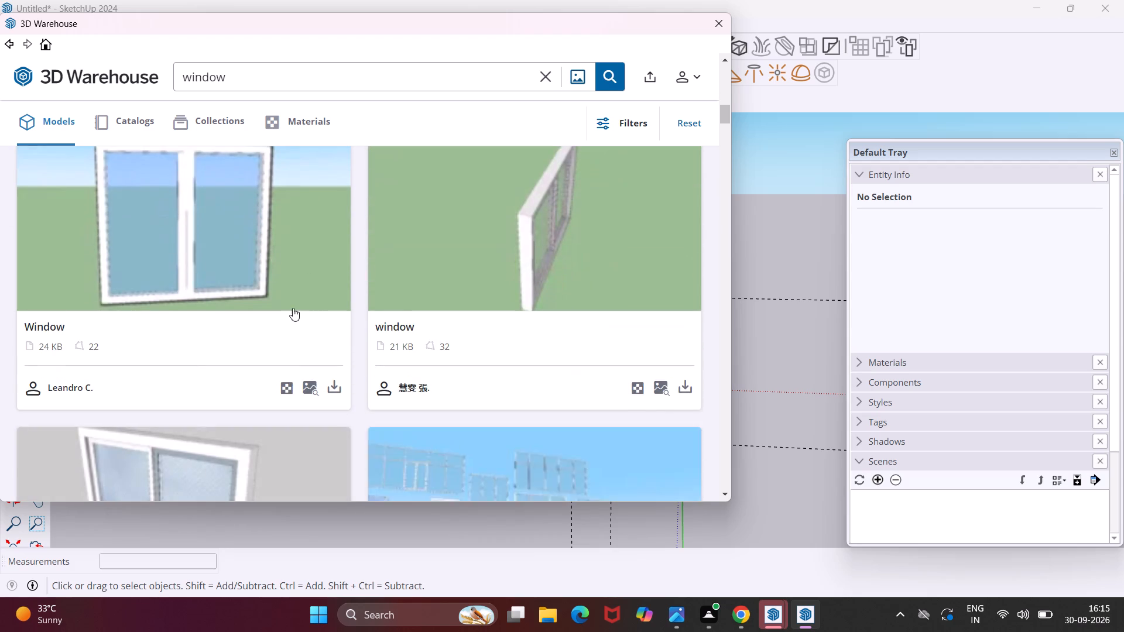
scroll(291, 308, down, 12)
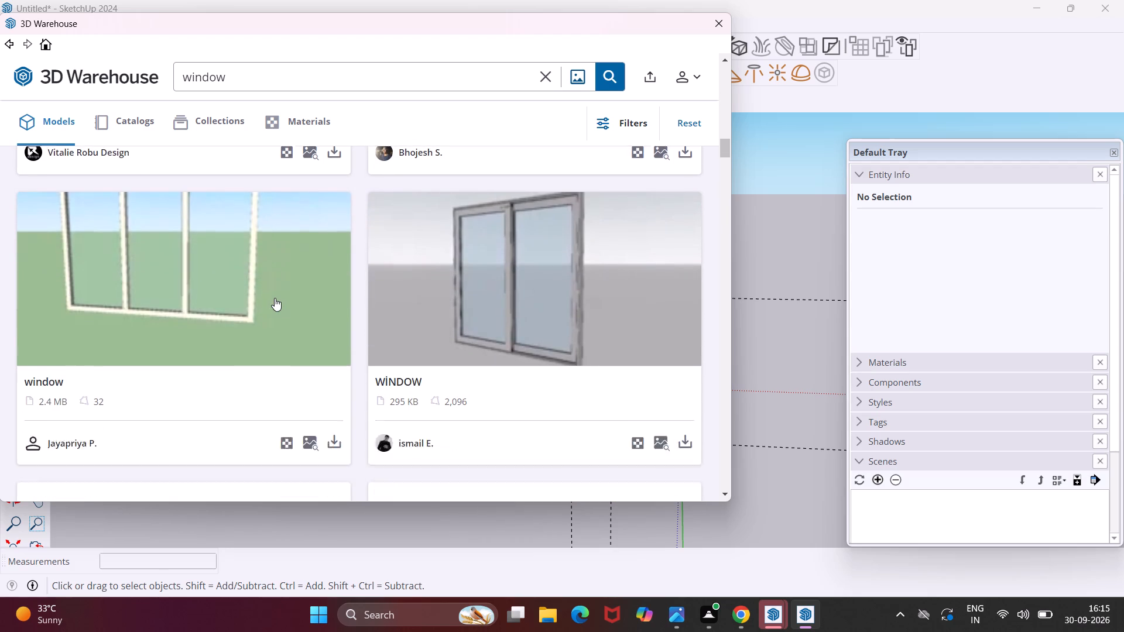
scroll(275, 298, up, 3)
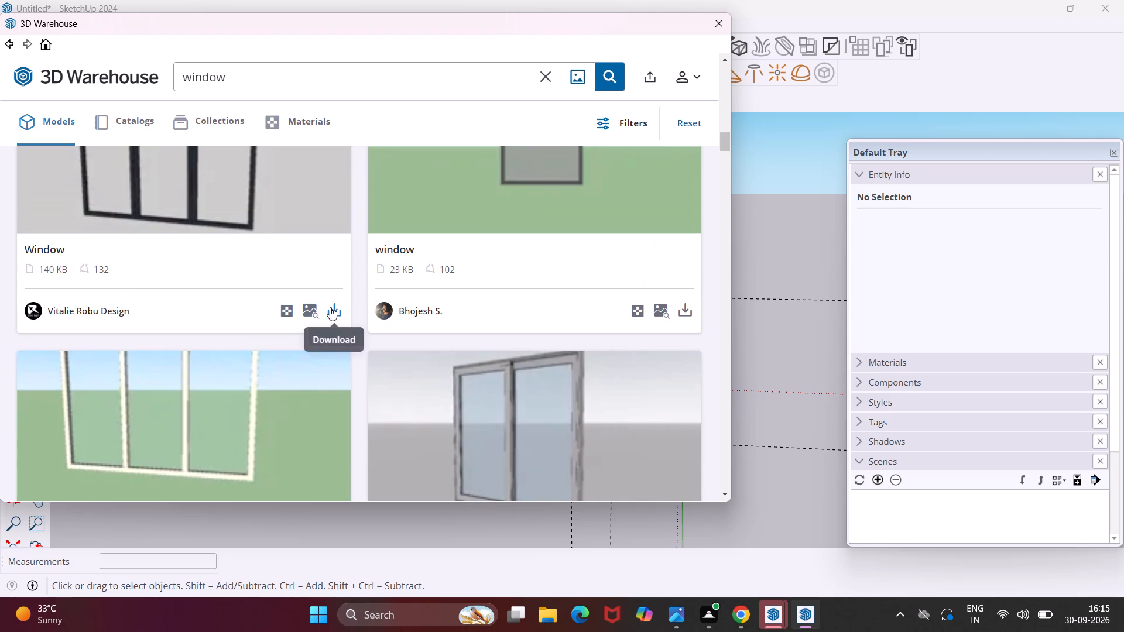
click(330, 307)
click(333, 280)
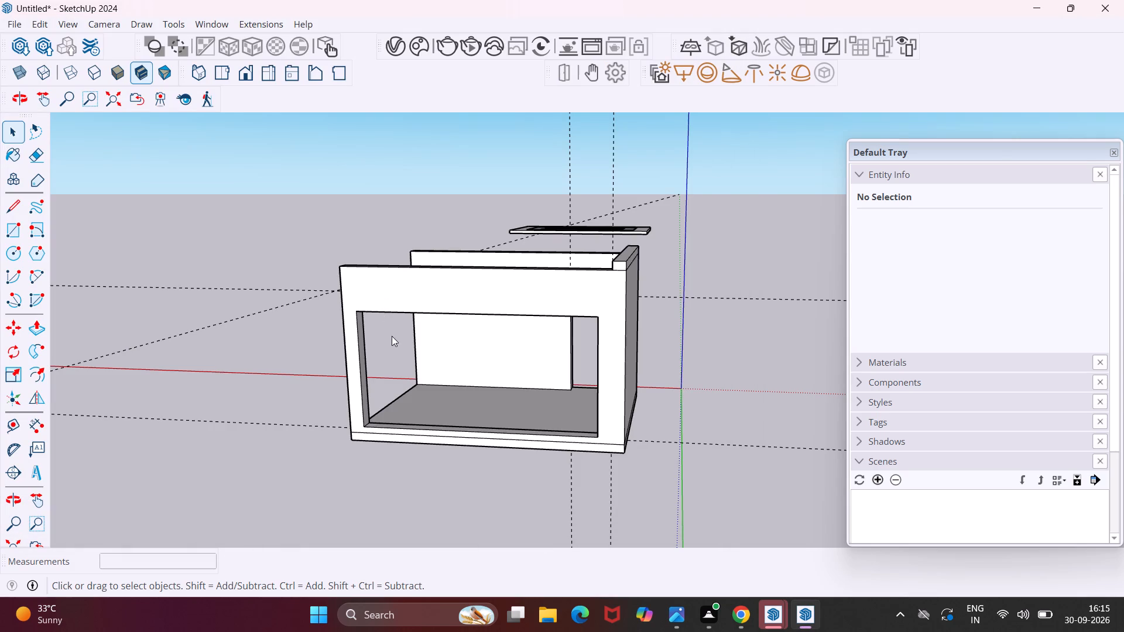
Place the black-framed window with its lower corner at the side-wall opening's bottom corner nearest the rear wall.
scroll(402, 394, down, 3)
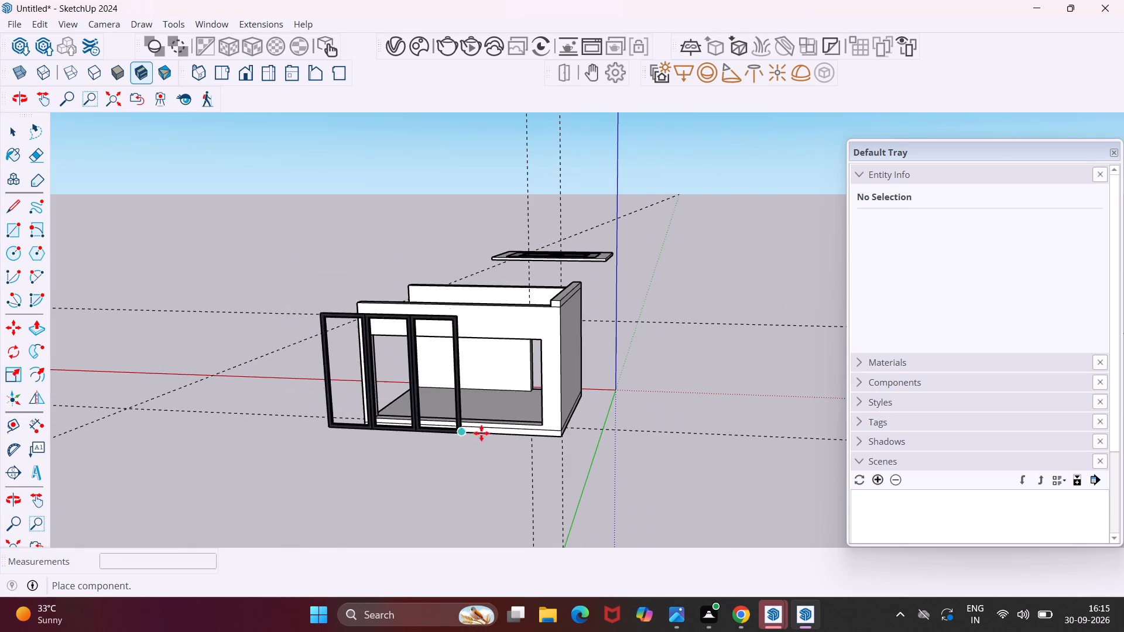
scroll(546, 417, up, 4)
middle_drag(546, 417, 657, 386)
scroll(595, 423, up, 4)
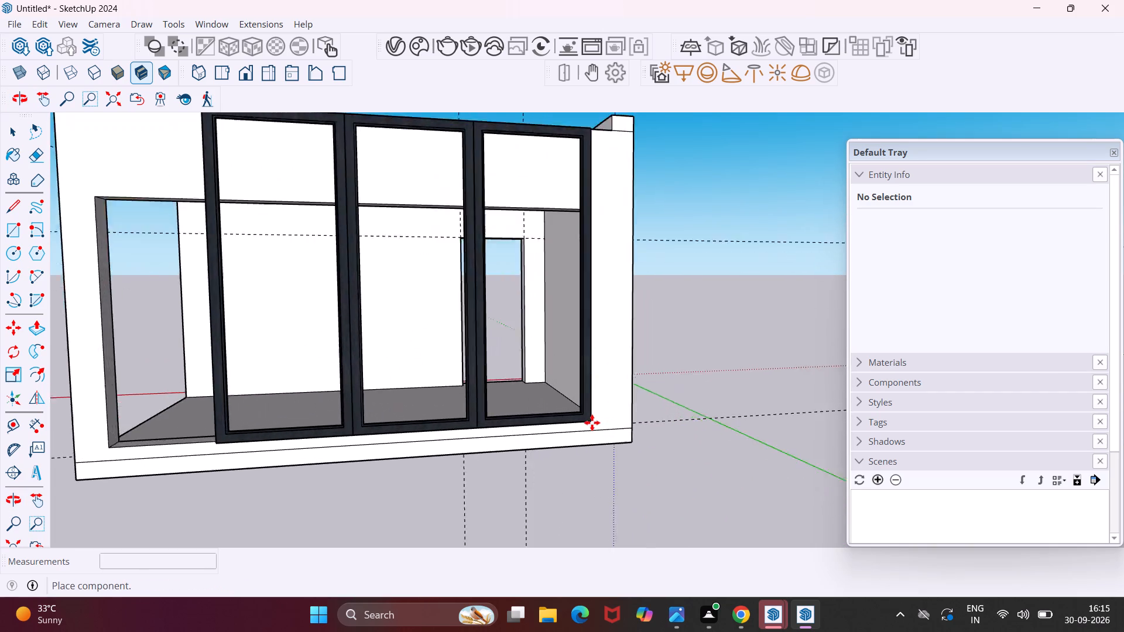
scroll(592, 423, up, 7)
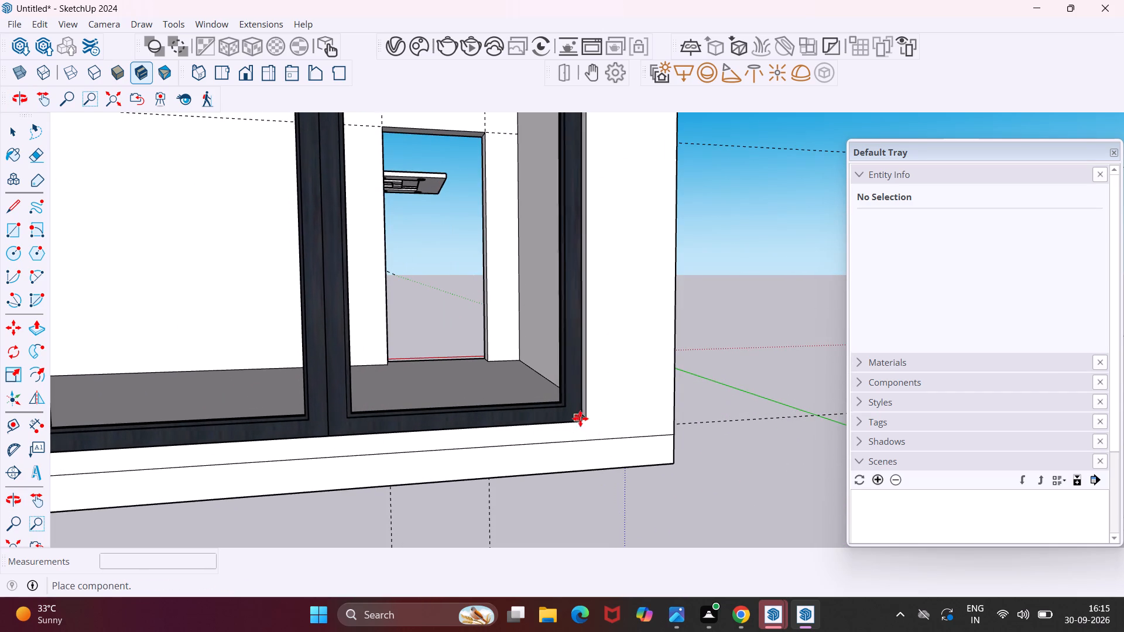
click(585, 415)
Scale the black-framed window's width to about 1.25 along the red axis, reaching the side-wall opening's far edge.
scroll(577, 409, down, 14)
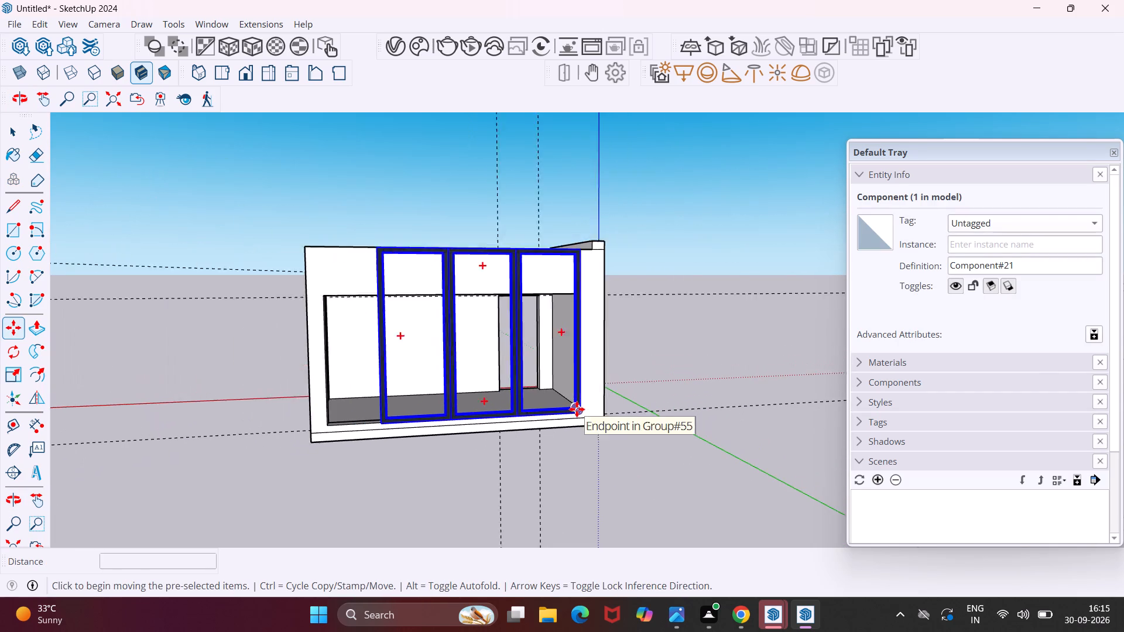
scroll(577, 409, down, 1)
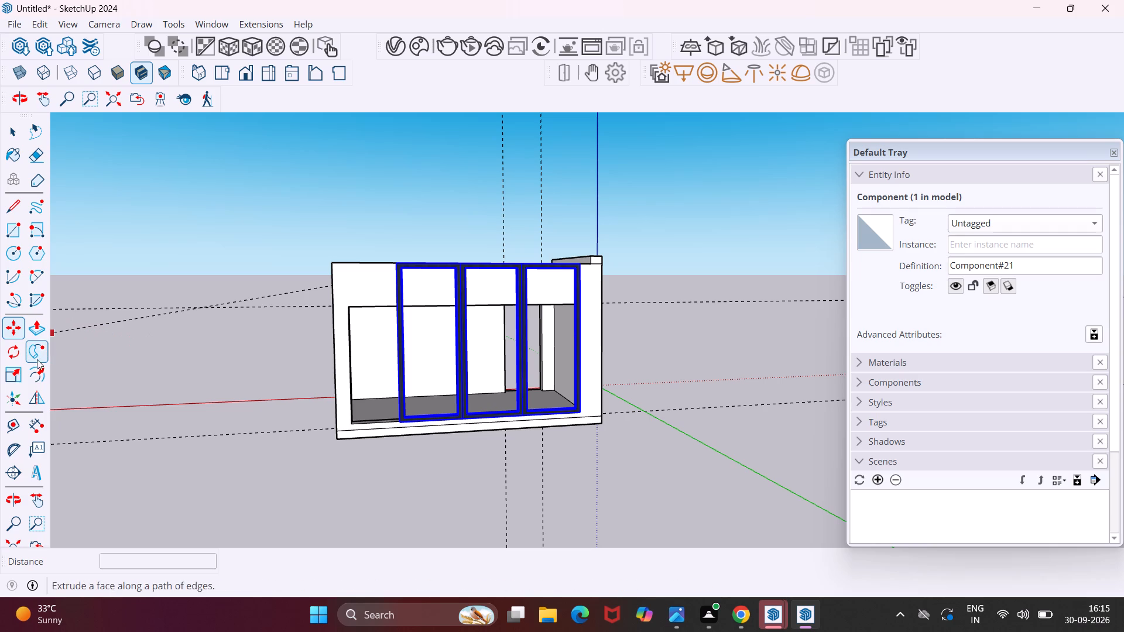
click(19, 372)
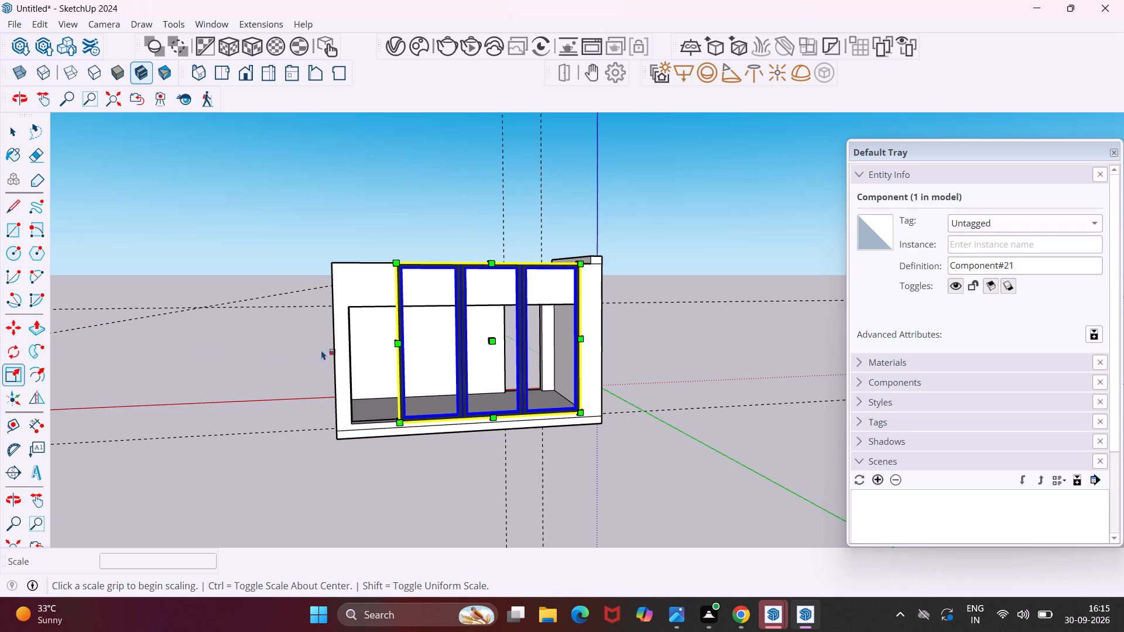
scroll(393, 339, up, 9)
middle_drag(399, 339, 405, 339)
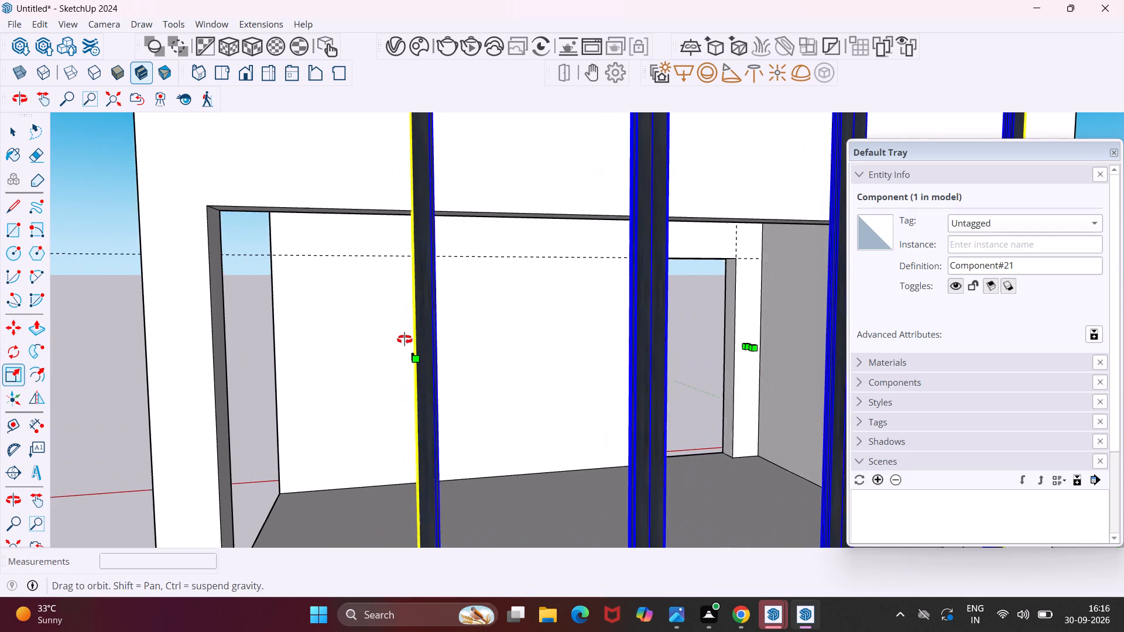
middle_drag(405, 339, 478, 344)
scroll(629, 371, up, 5)
scroll(662, 380, down, 2)
click(675, 384)
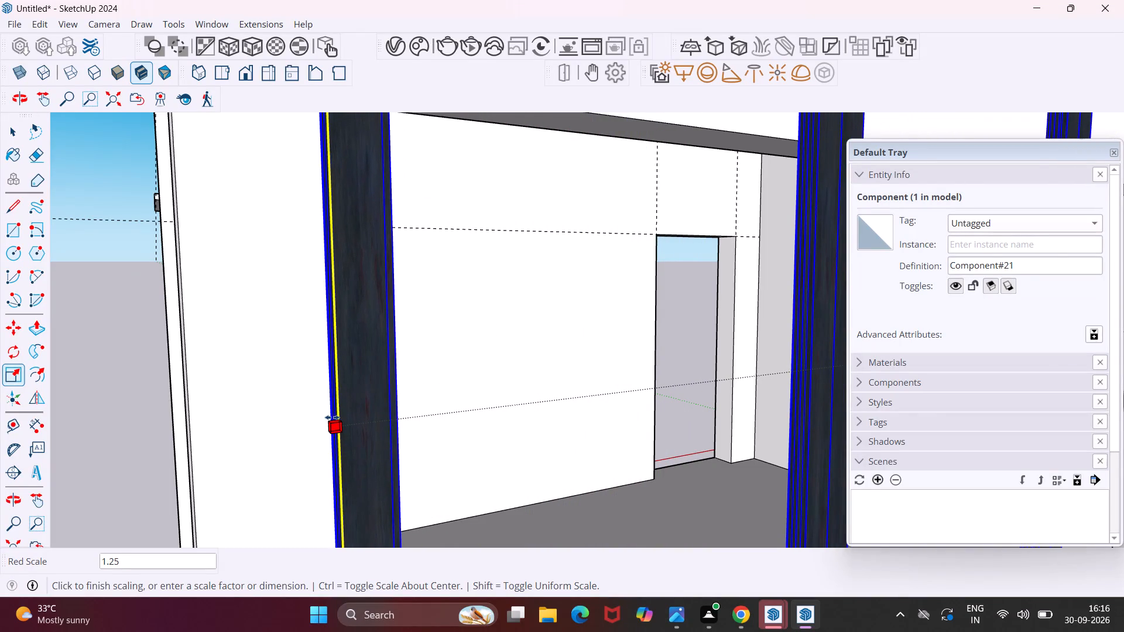
click(332, 417)
Scale the window's height down to about 0.74 along the blue axis, meeting the top edge of the side-wall opening.
scroll(269, 430, down, 11)
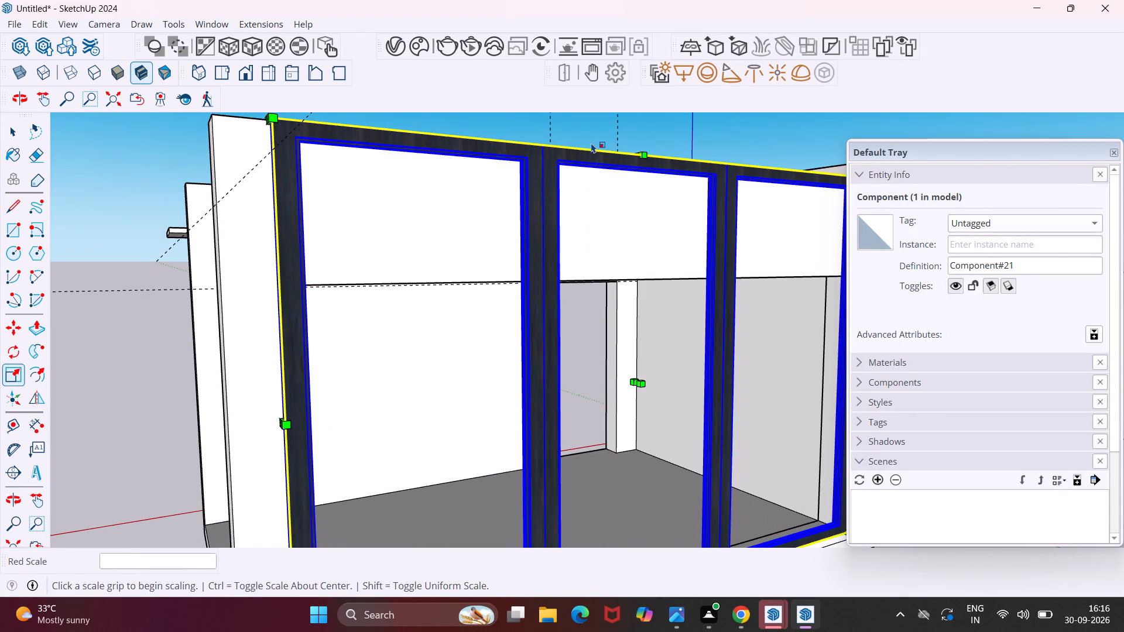
middle_drag(591, 143, 462, 280)
scroll(486, 328, up, 2)
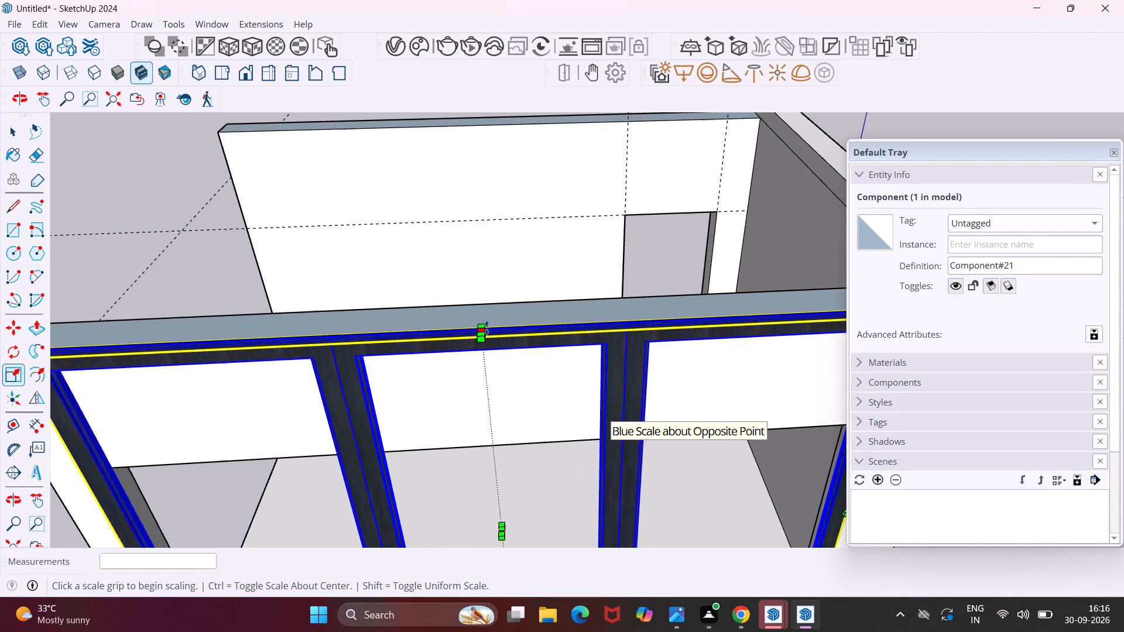
scroll(486, 328, up, 5)
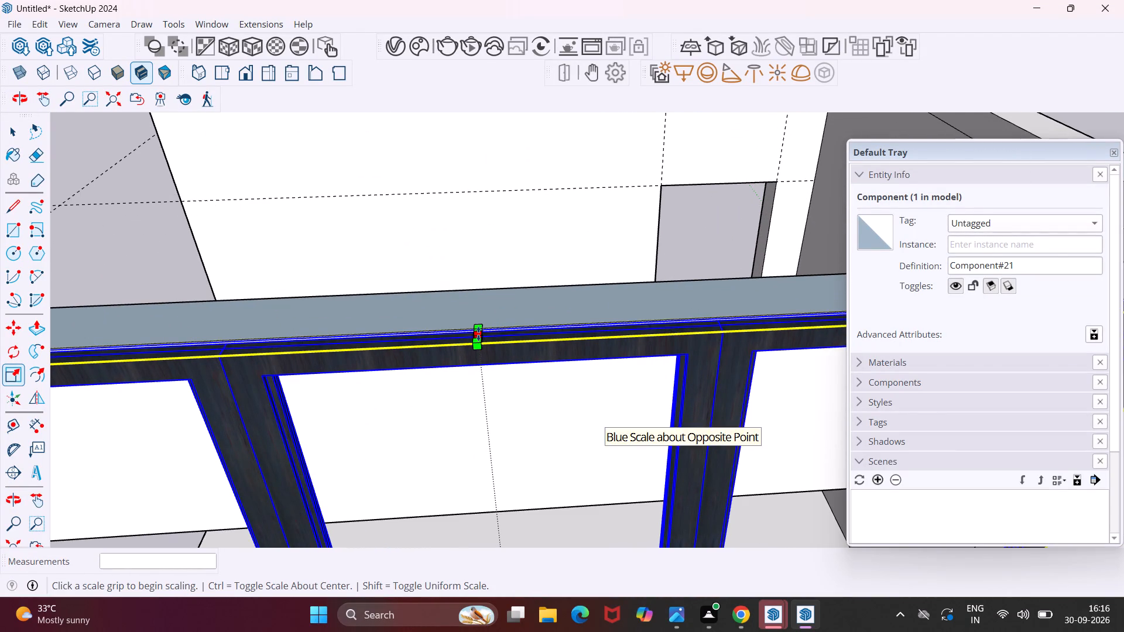
click(478, 334)
scroll(482, 351, down, 9)
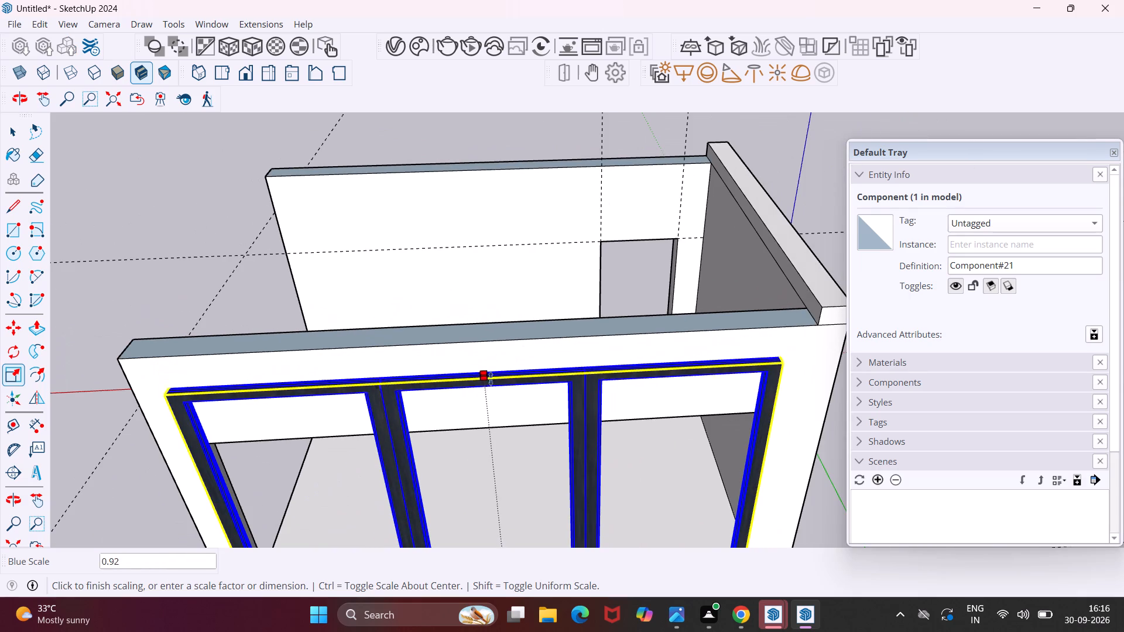
middle_drag(489, 428, 485, 423)
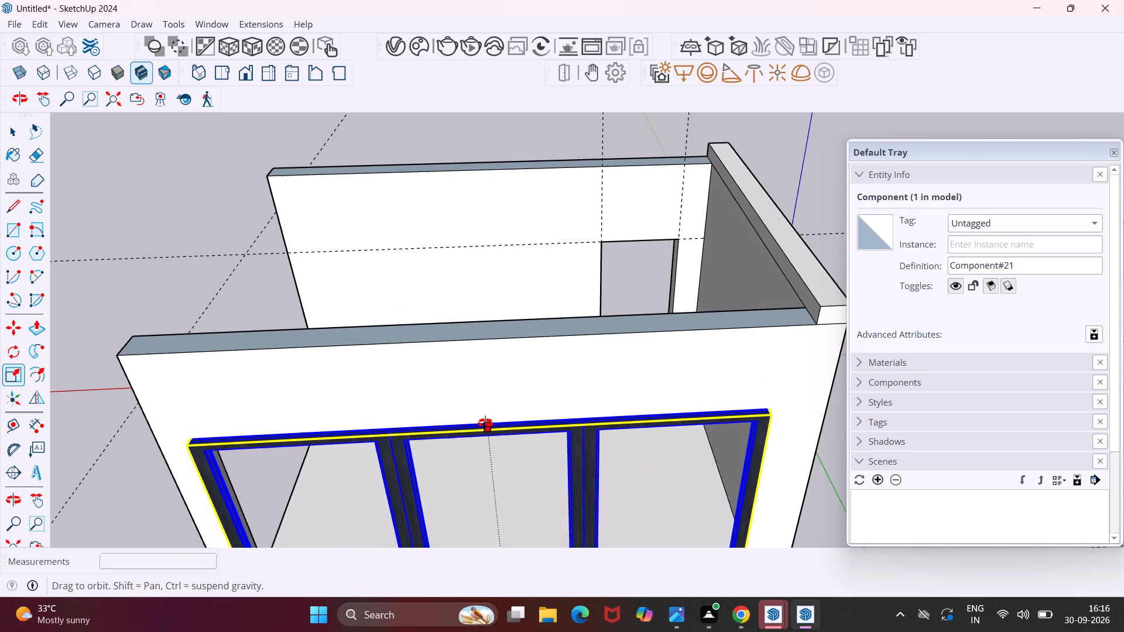
middle_drag(485, 423, 448, 292)
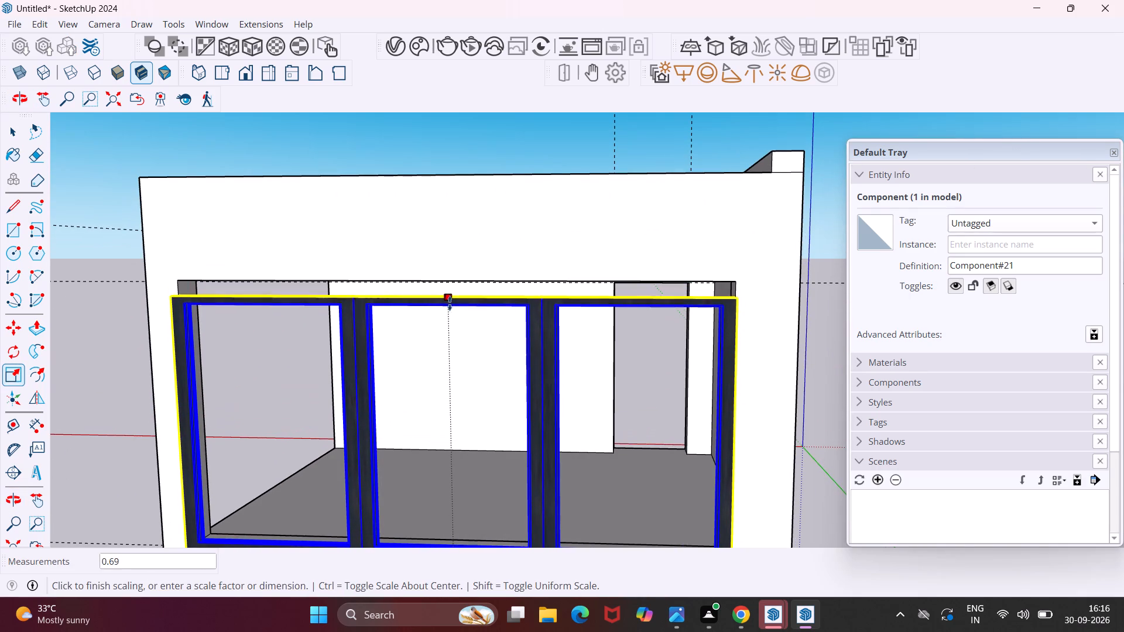
scroll(445, 281, up, 3)
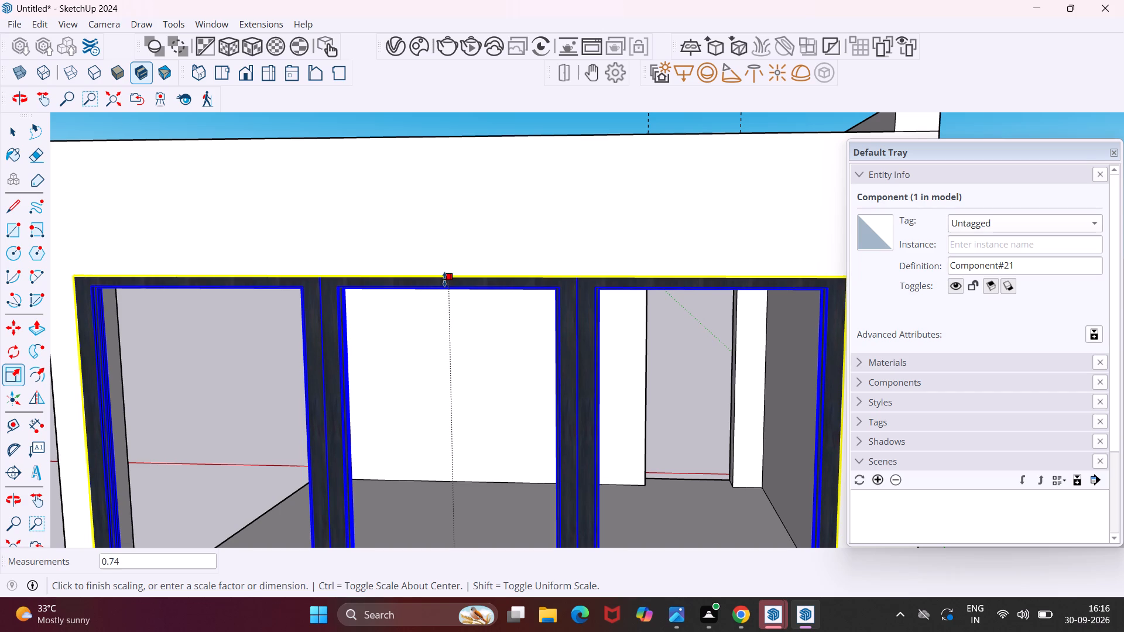
click(444, 279)
Move the window about 6 1/4" toward the room interior so it sits within the side wall's thickness.
scroll(410, 269, down, 5)
scroll(339, 317, down, 6)
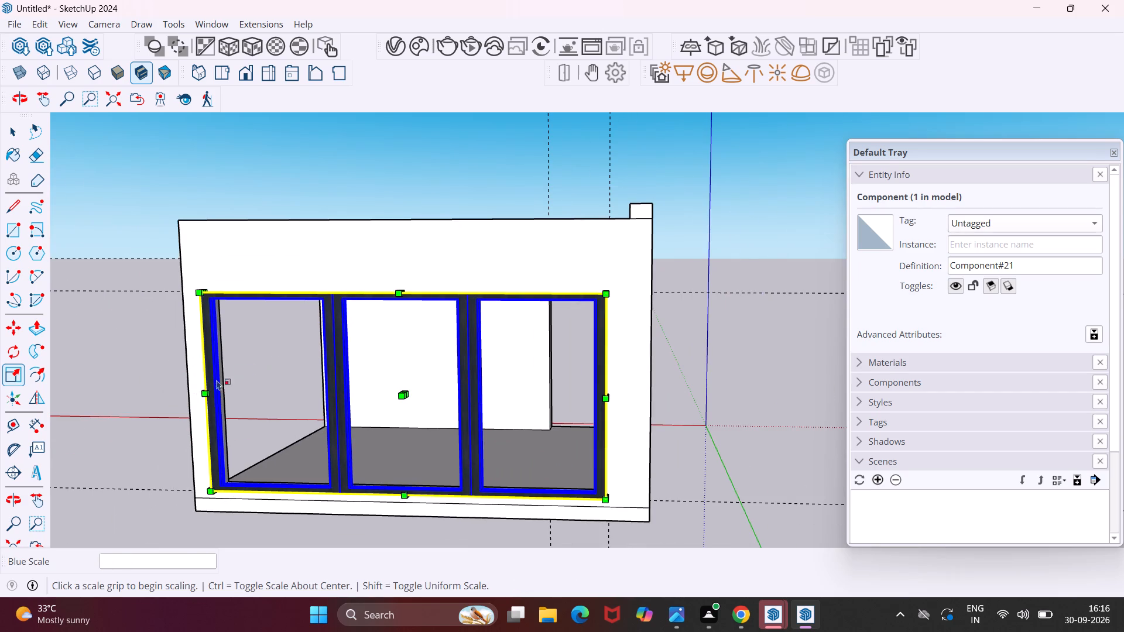
middle_drag(160, 384, 612, 427)
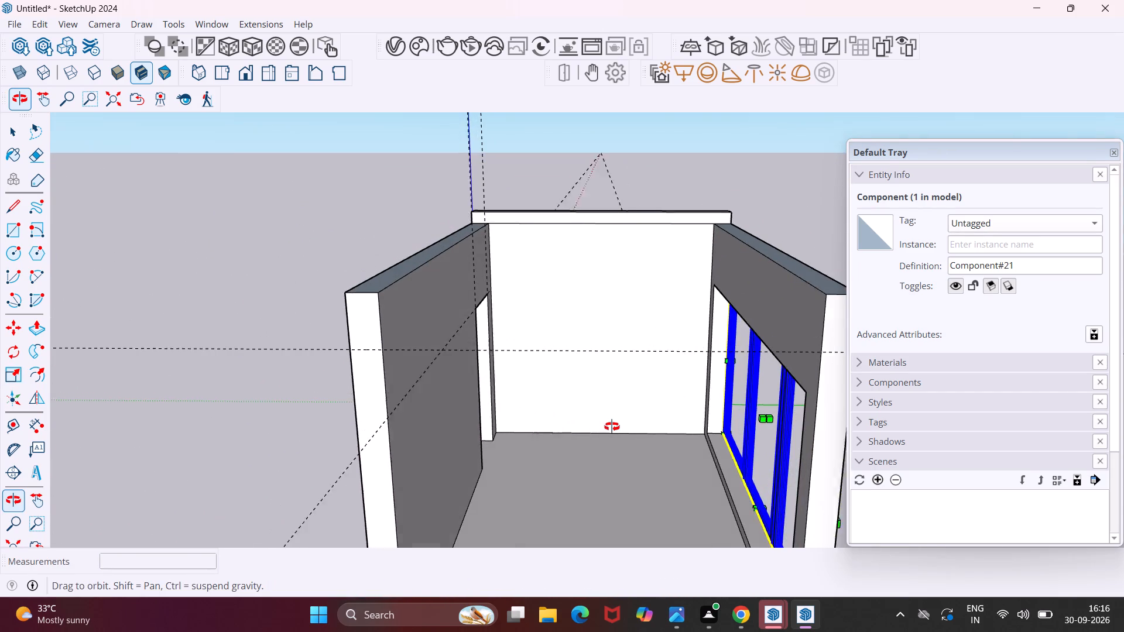
middle_drag(612, 427, 613, 427)
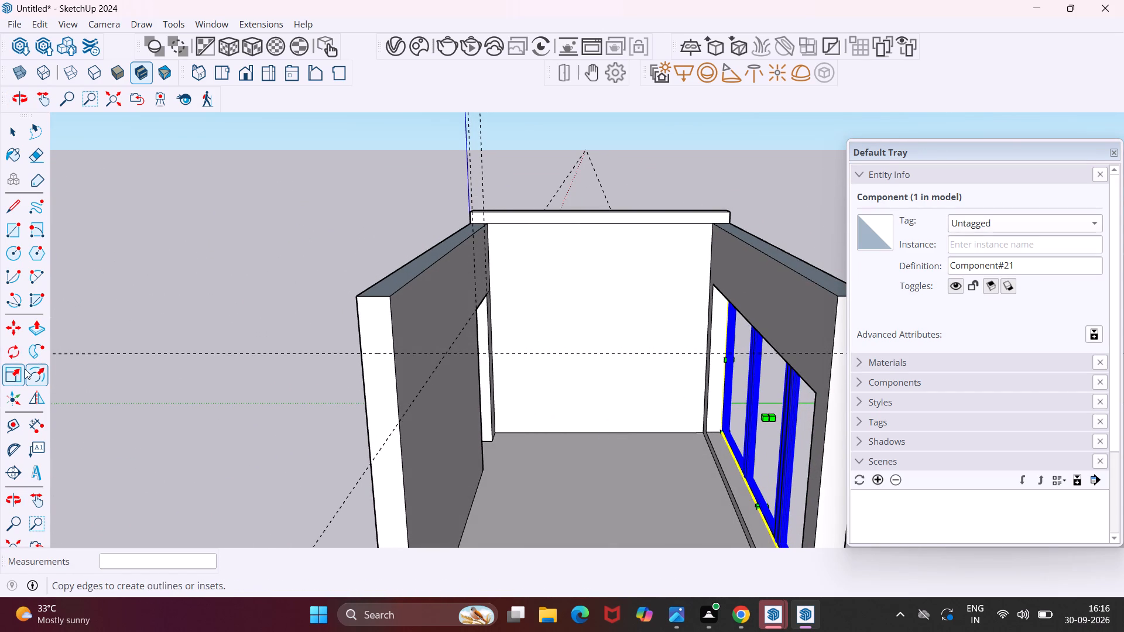
click(18, 335)
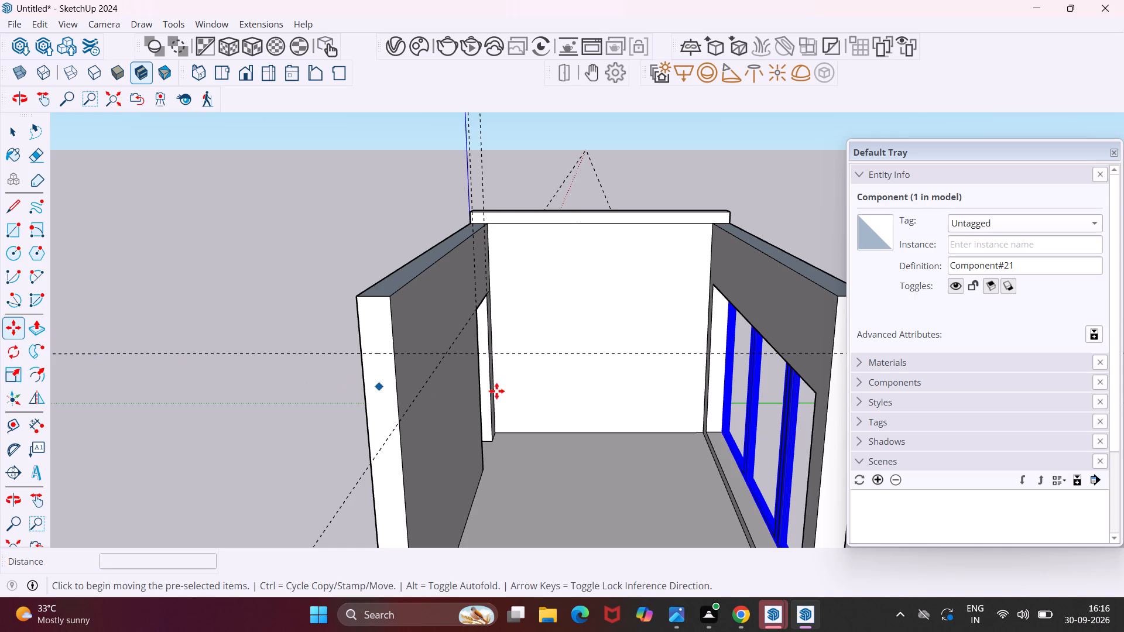
scroll(729, 432, up, 14)
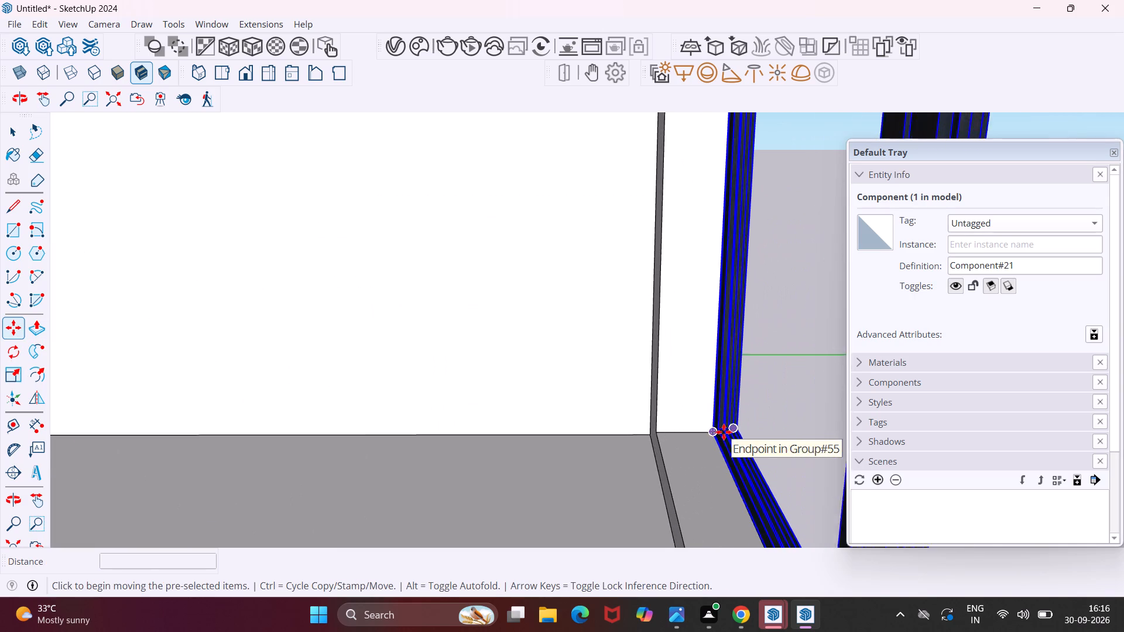
click(712, 433)
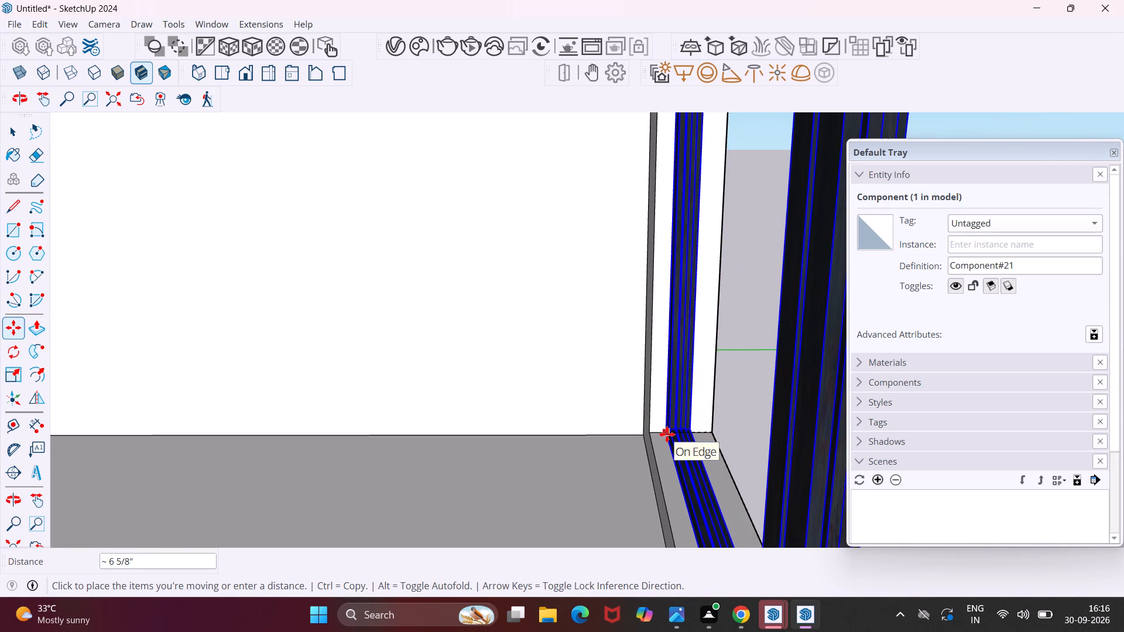
scroll(670, 432, up, 4)
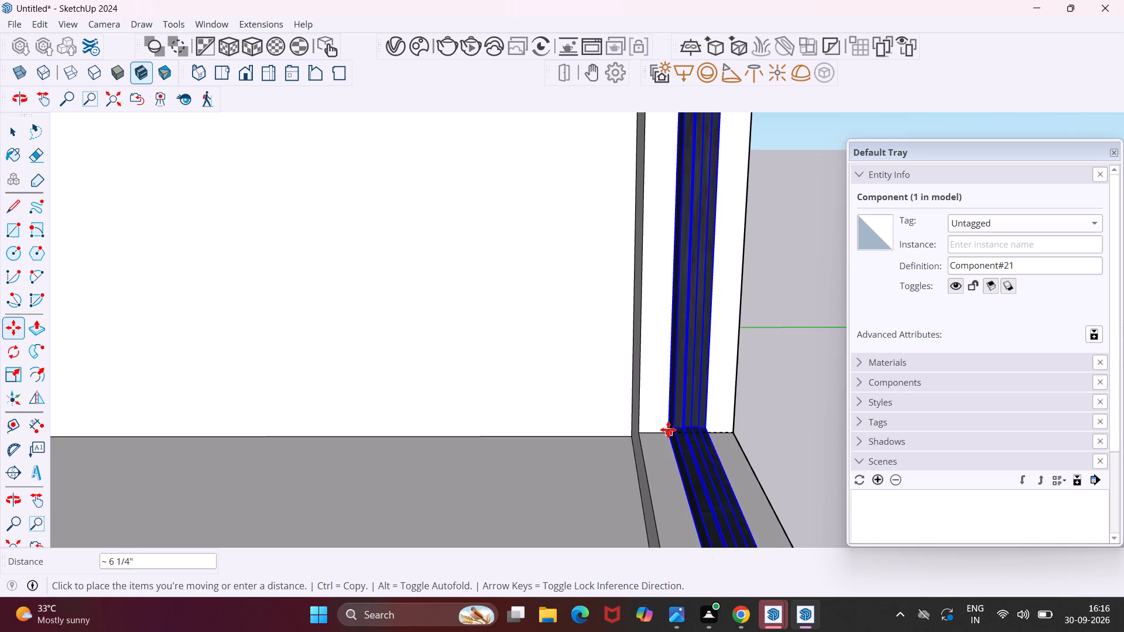
click(668, 430)
Examine the window's fit in the side-wall opening from inside the room and clear the selection.
scroll(646, 406, down, 6)
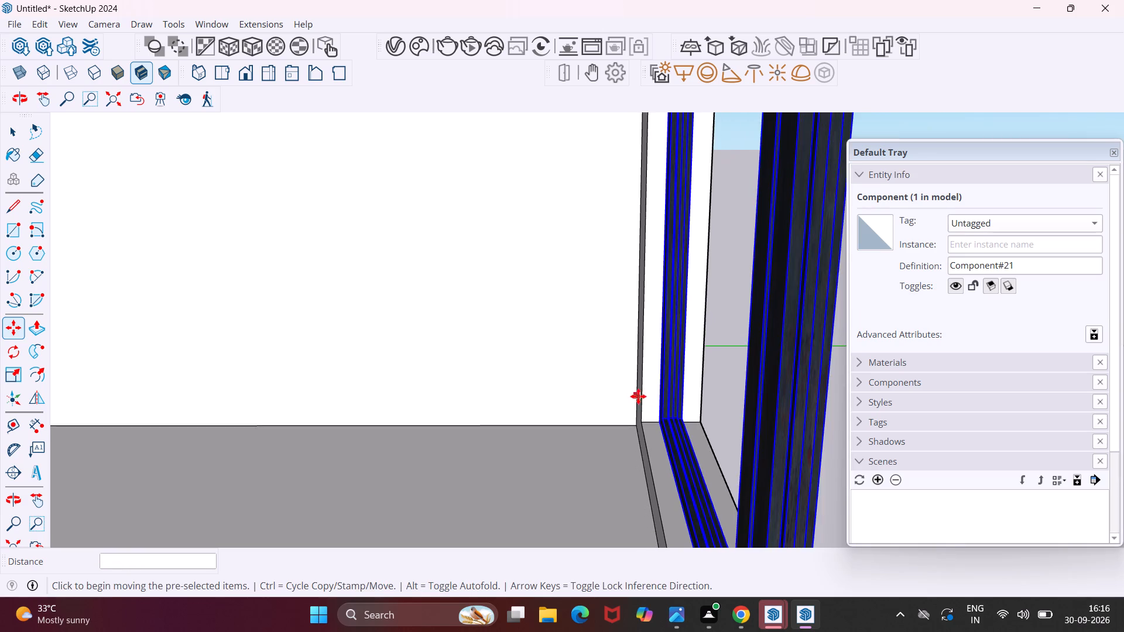
scroll(638, 396, down, 15)
middle_drag(712, 408, 666, 408)
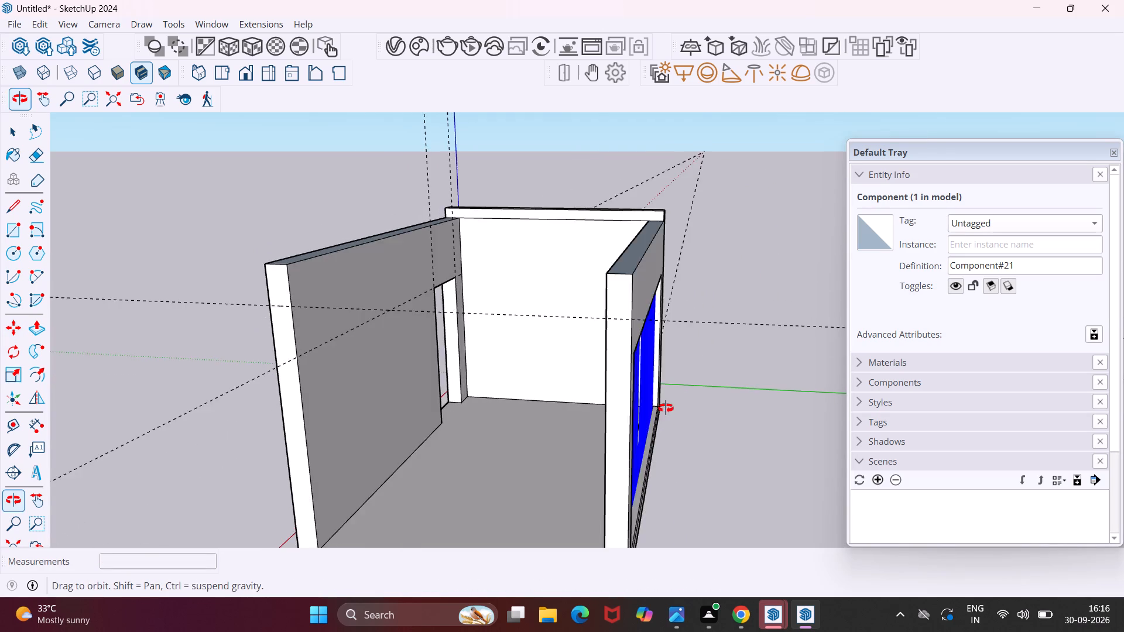
middle_drag(666, 408, 793, 400)
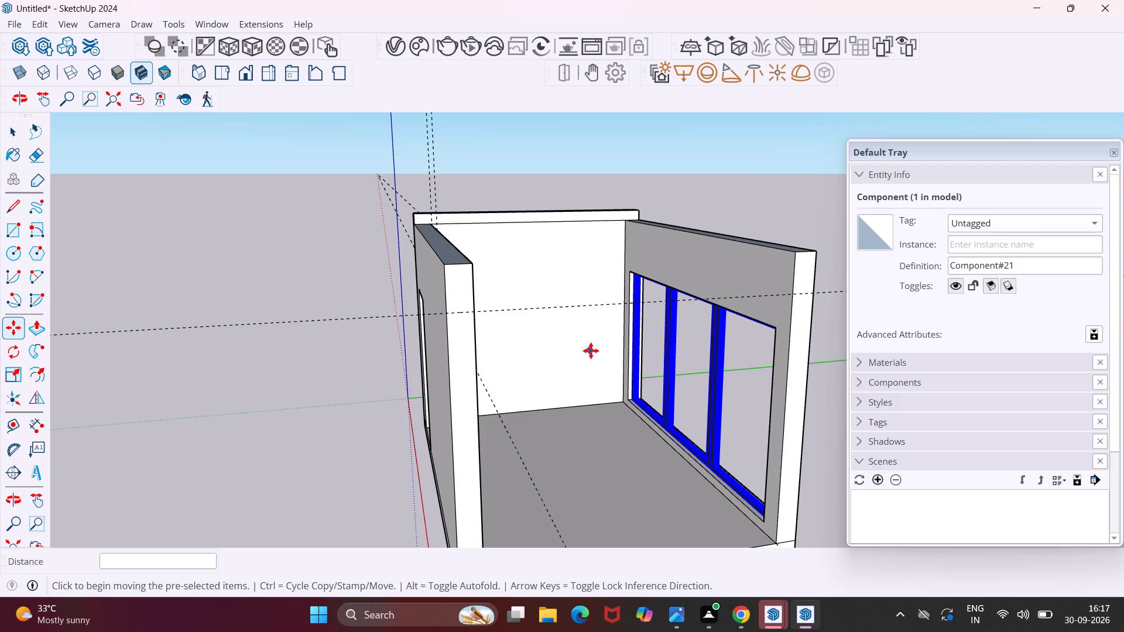
middle_drag(516, 311, 490, 323)
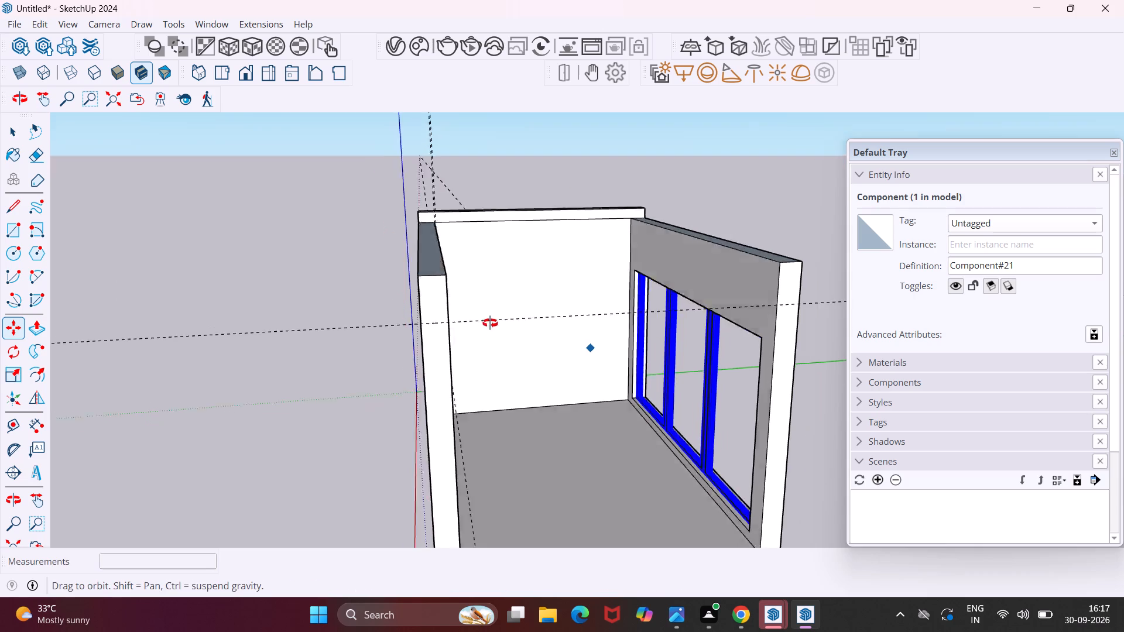
middle_drag(490, 323, 455, 332)
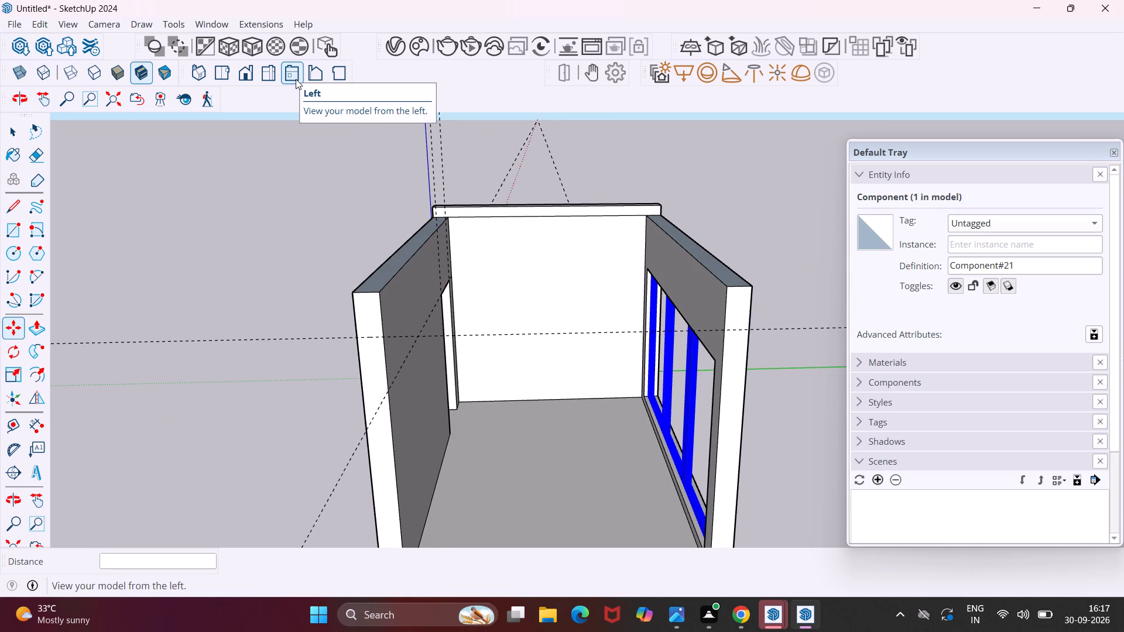
key(Escape)
key(space)
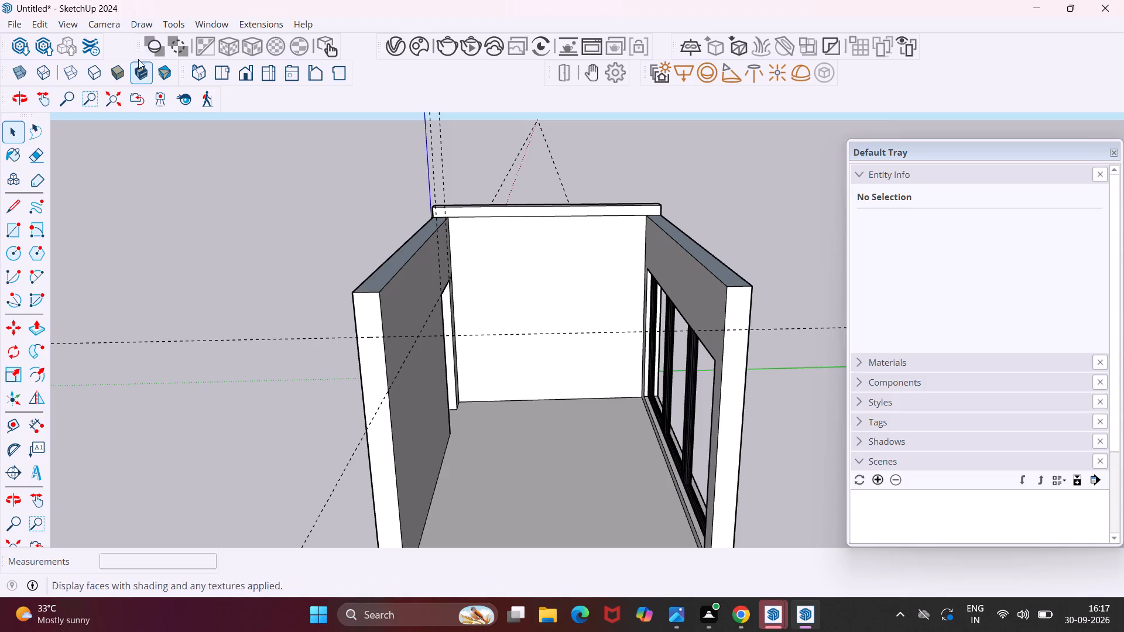
Open the Chaos Cosmos Browser and search its assets for "curtain".
click(217, 21)
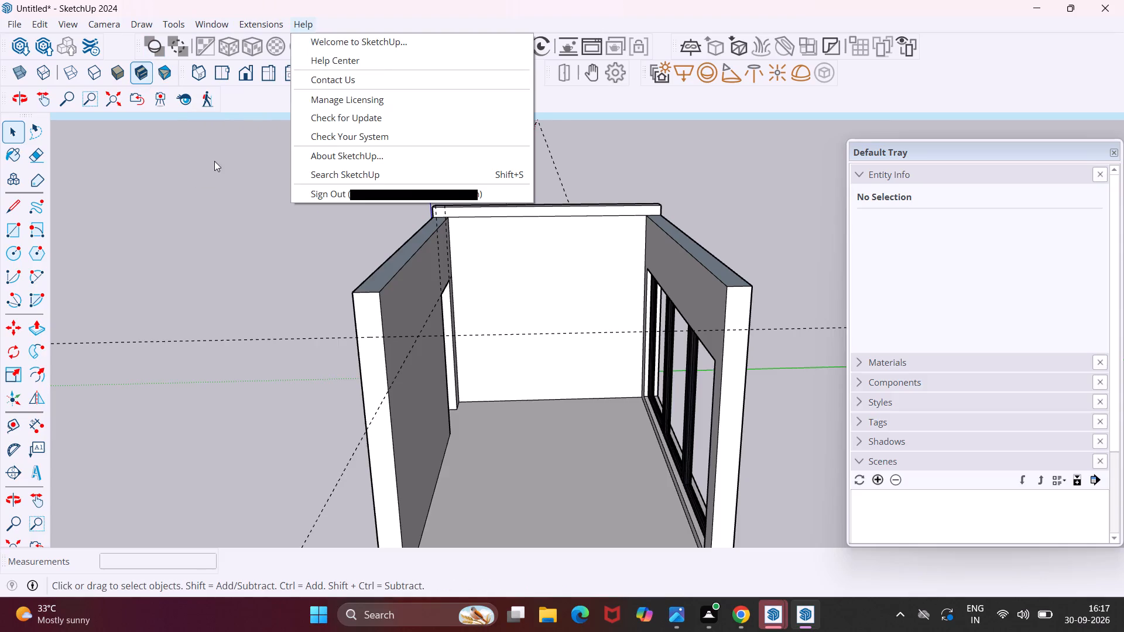
click(212, 167)
click(415, 56)
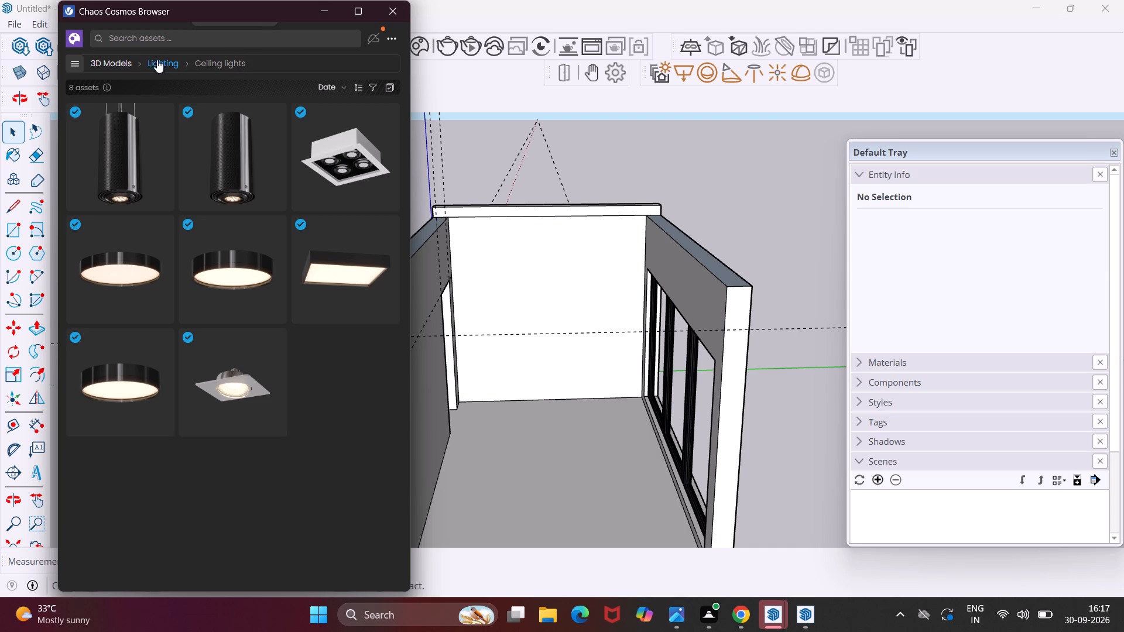
click(139, 37)
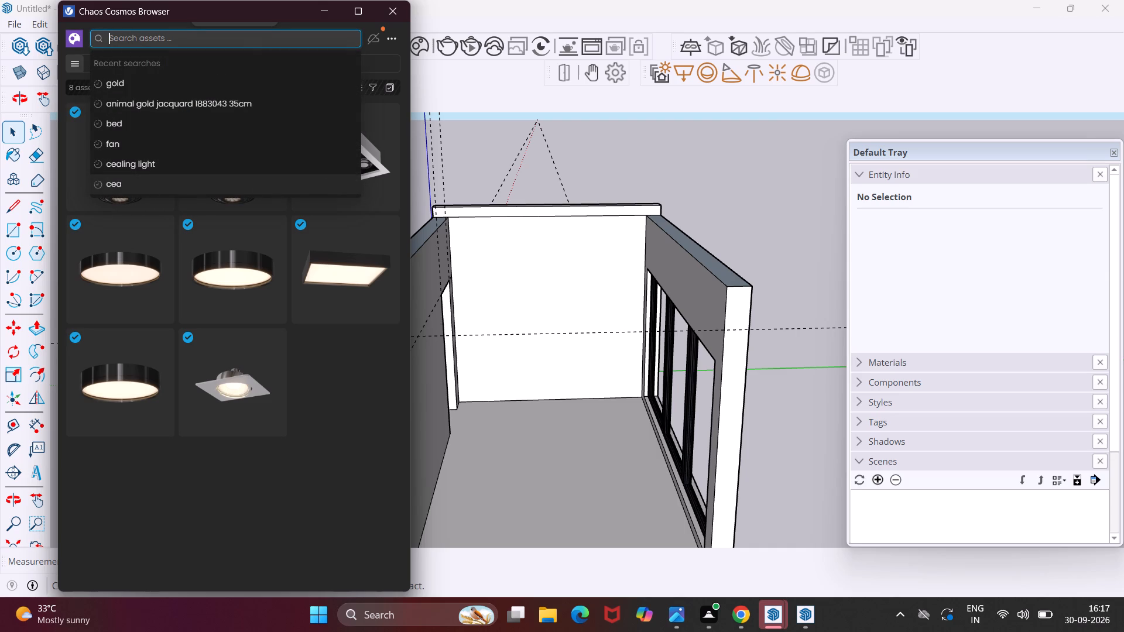
text(cu)
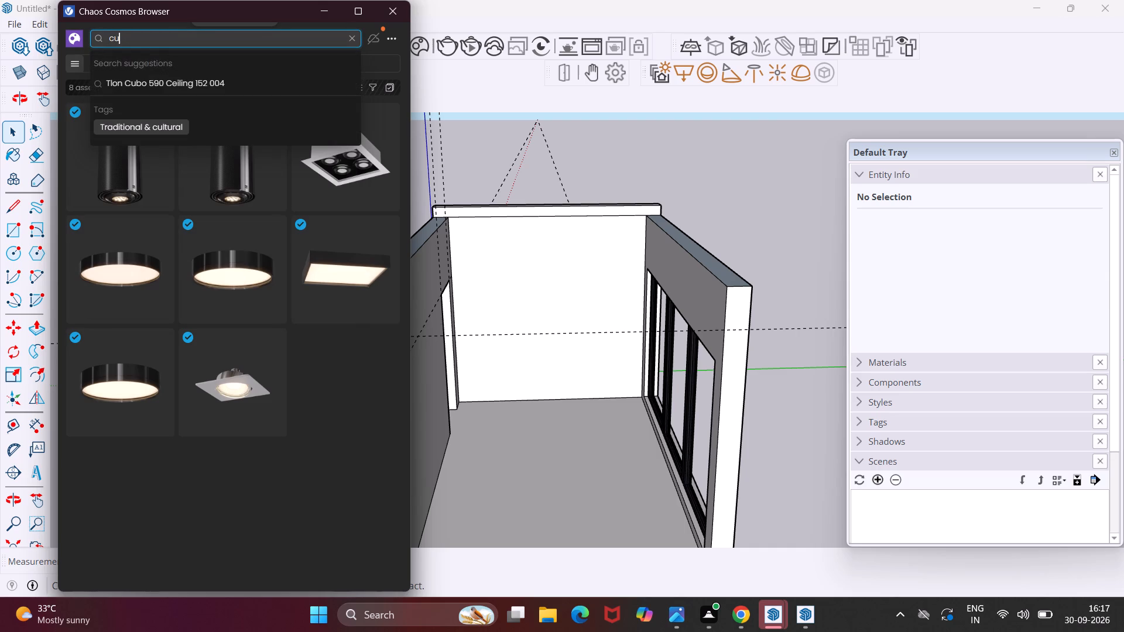
key(r)
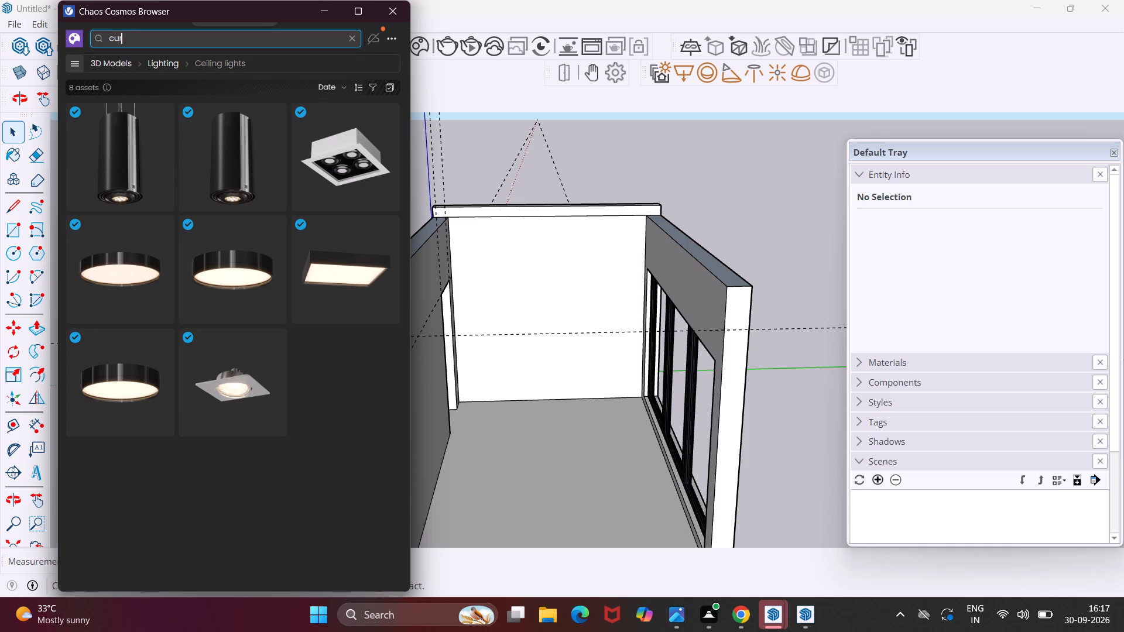
text(tain)
key(Return)
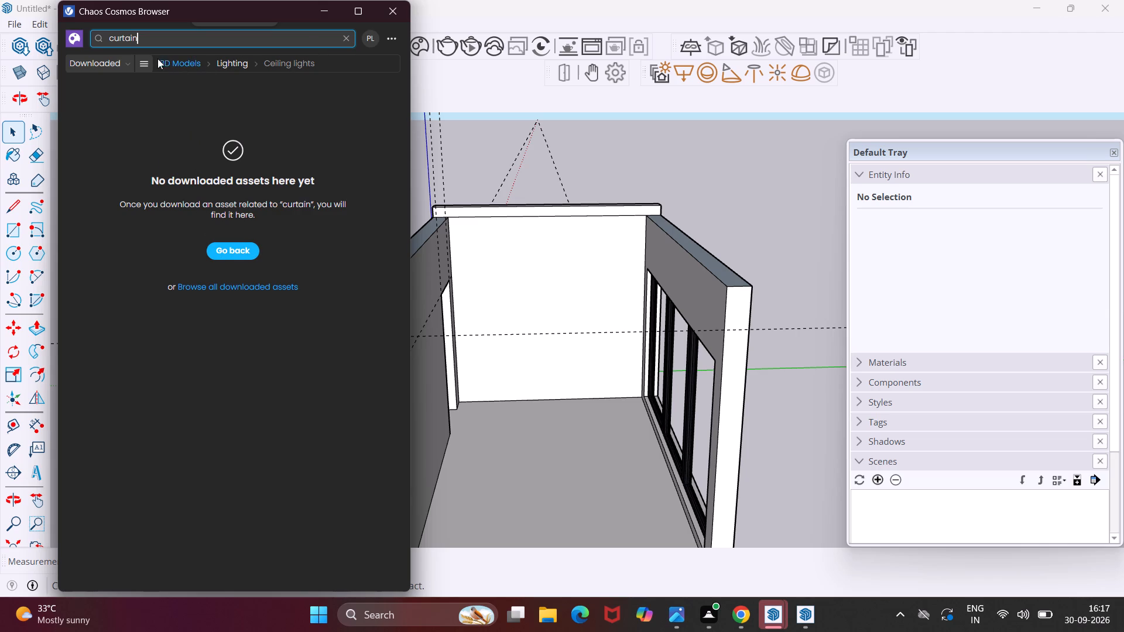
Widen the Cosmos "curtain" search to all assets, check the results and close the Chaos Cosmos Browser.
click(128, 59)
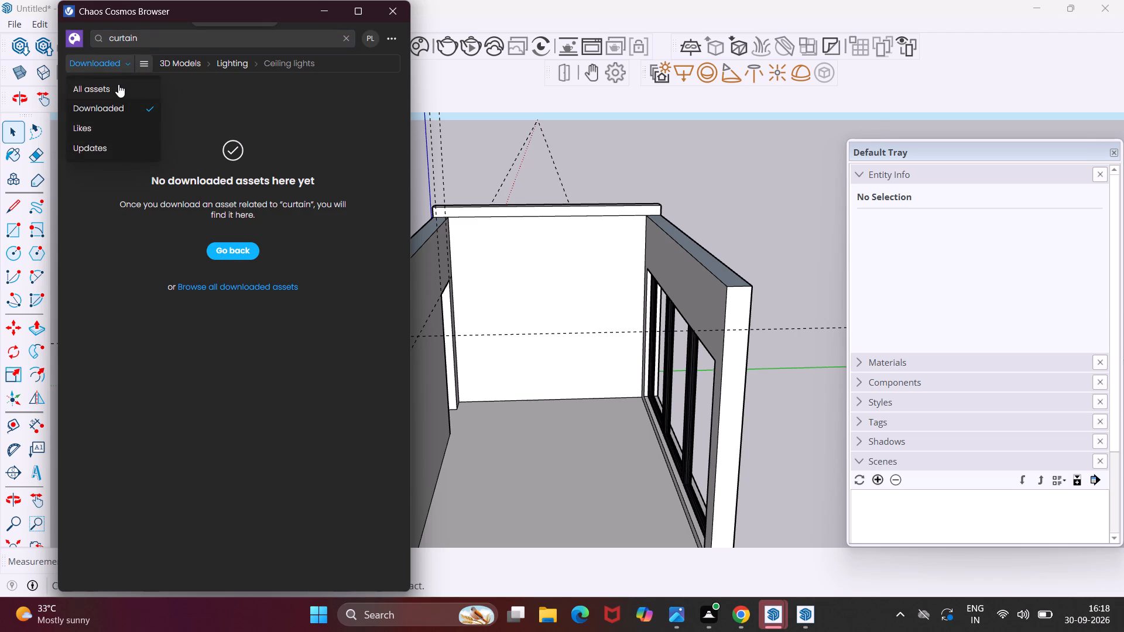
click(201, 66)
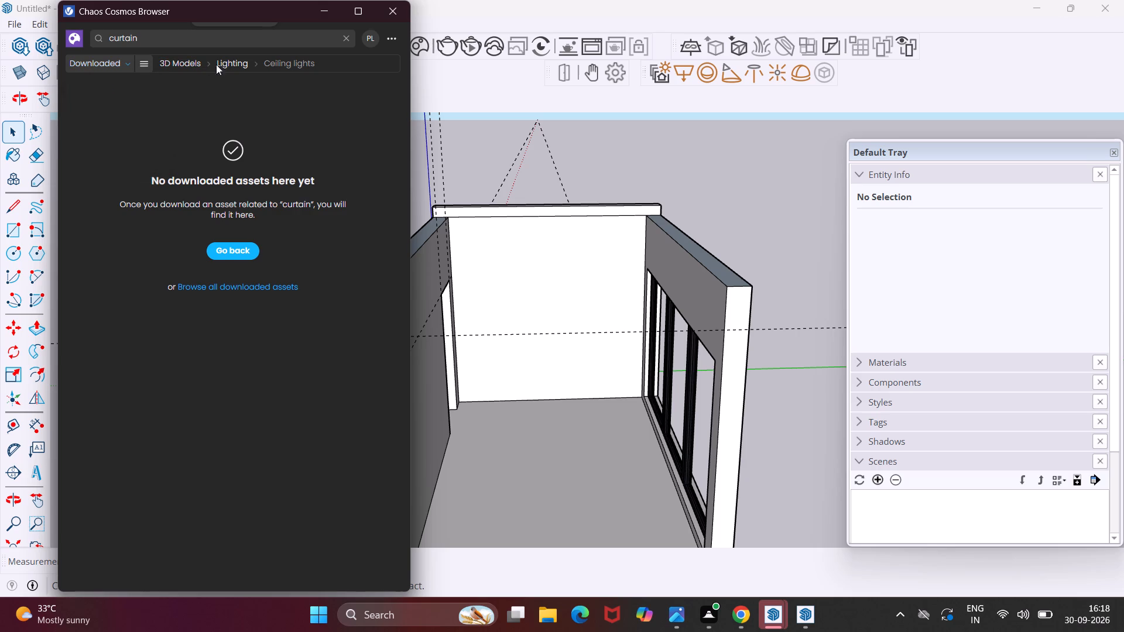
click(315, 63)
click(299, 62)
click(131, 64)
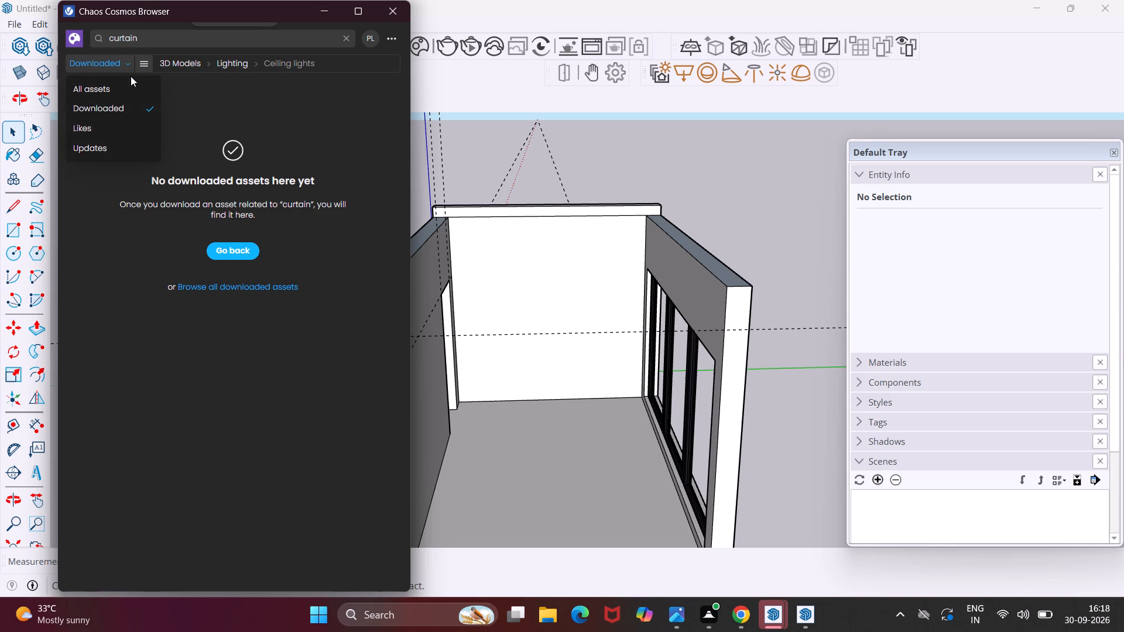
click(128, 89)
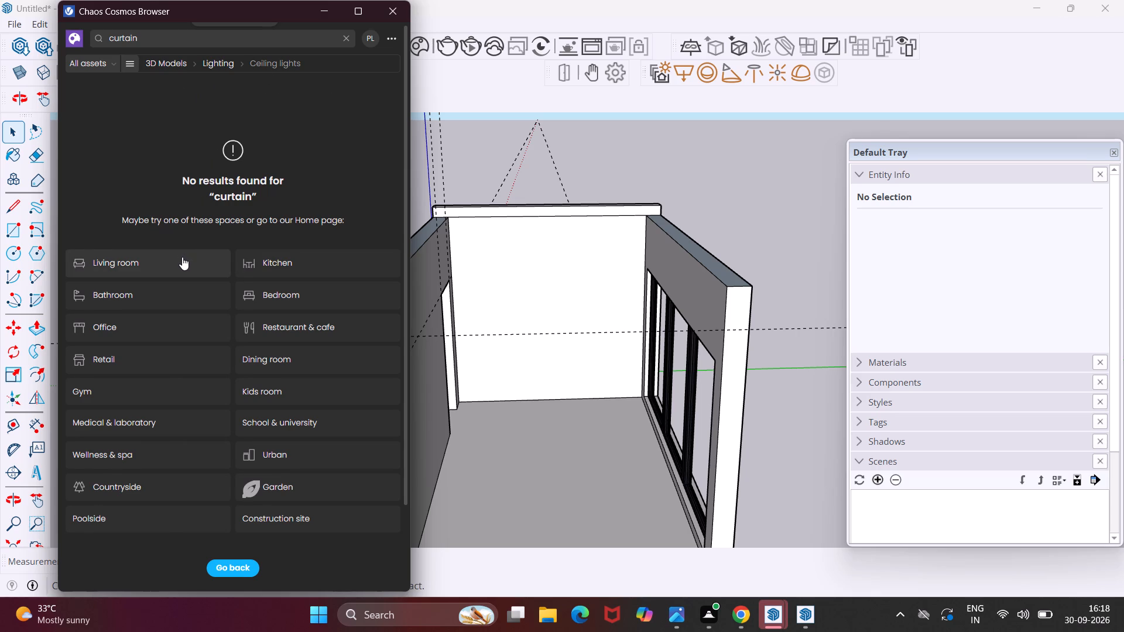
scroll(182, 257, down, 5)
scroll(182, 257, up, 5)
click(403, 9)
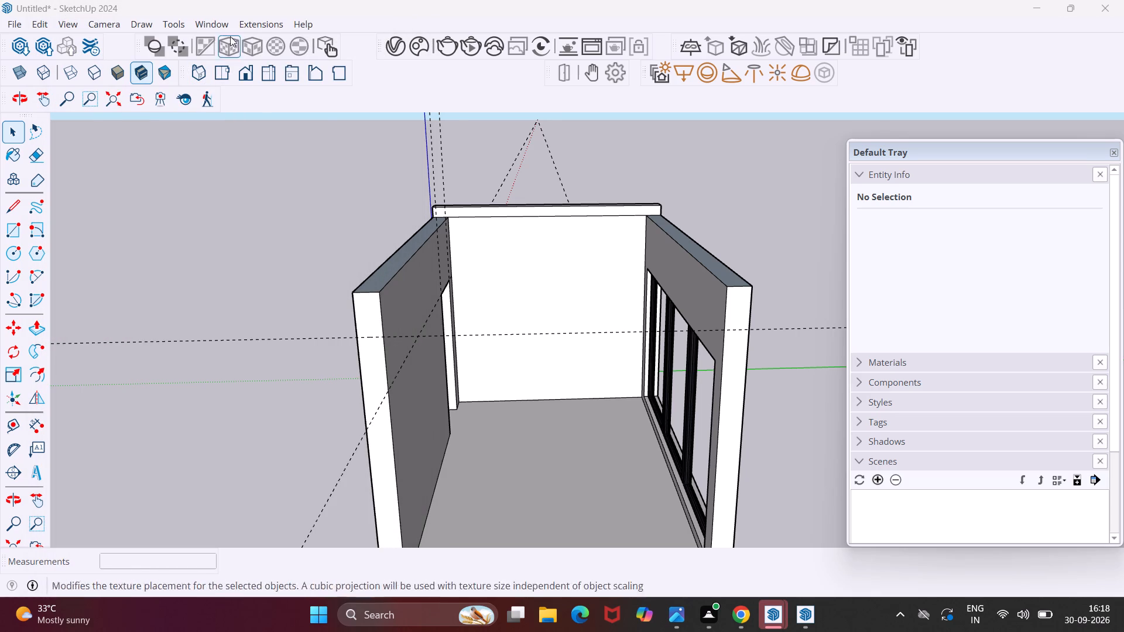
Open 3D Warehouse and search its models for "curtain".
click(221, 23)
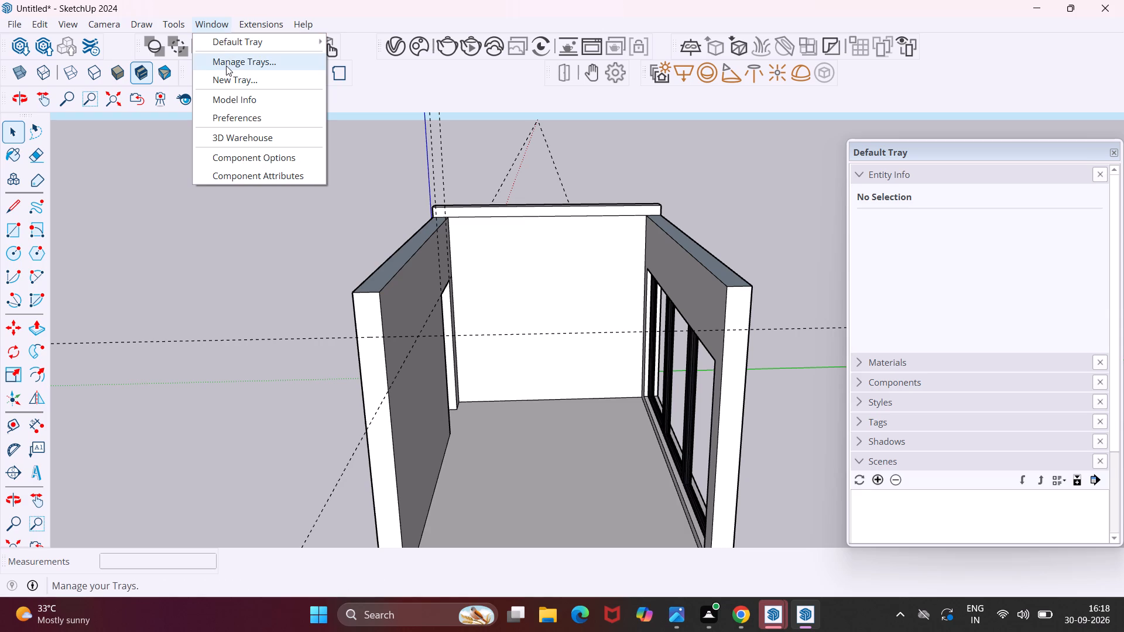
click(229, 143)
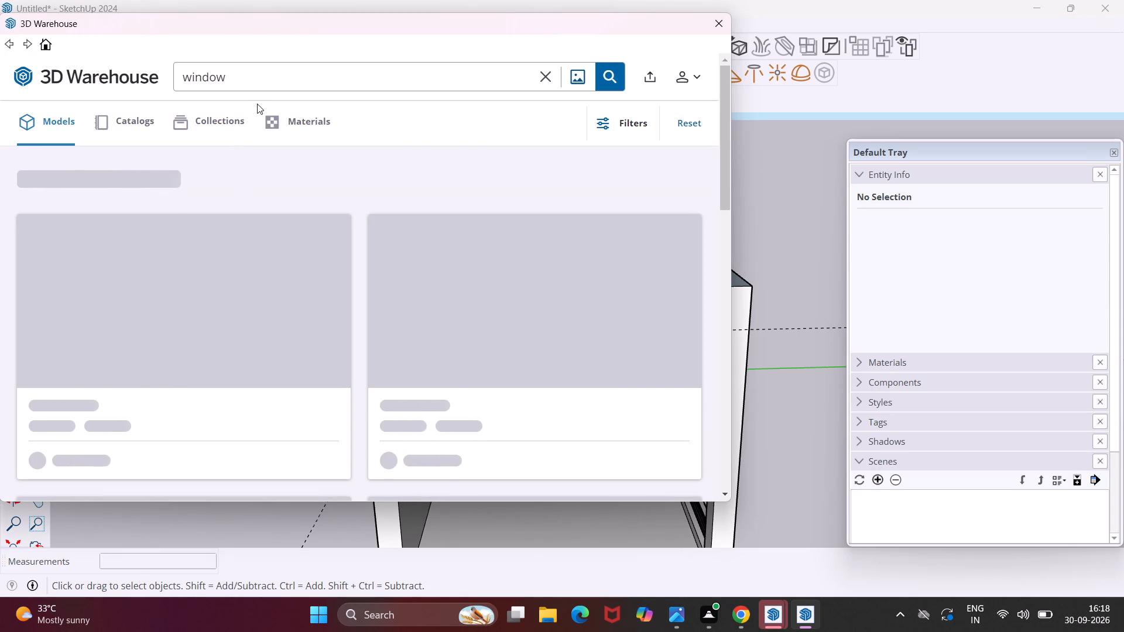
click(252, 87)
key(BackSpace)
key(BackSpace)
key(BackSpace)
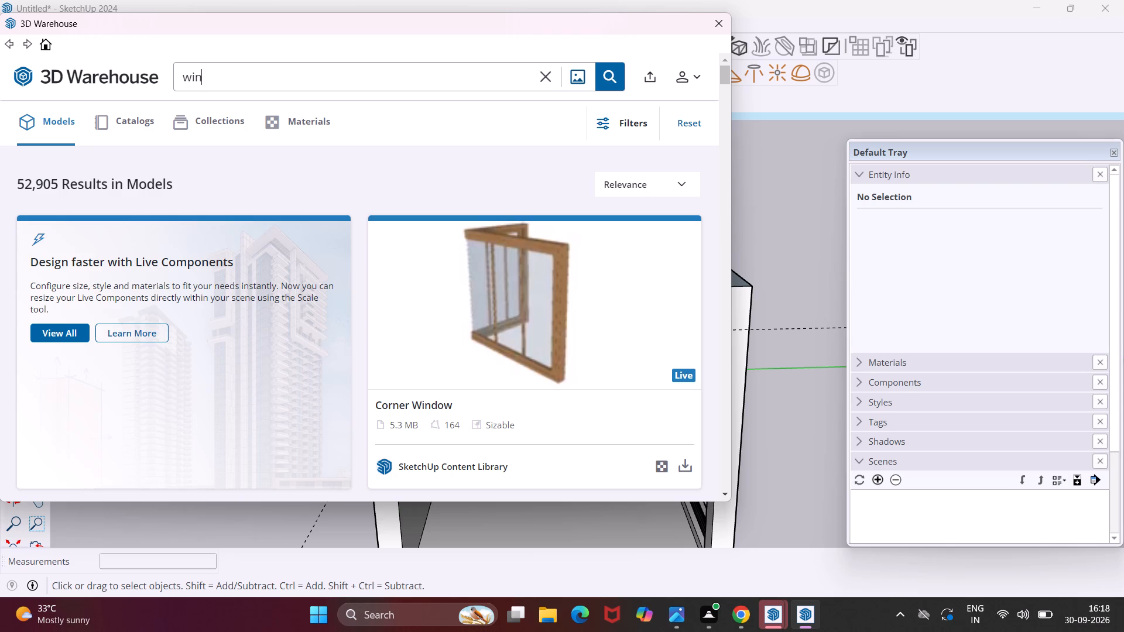
key(BackSpace)
key(BackSpace)
key(BackSpace)
key(c)
text(urtain)
key(Return)
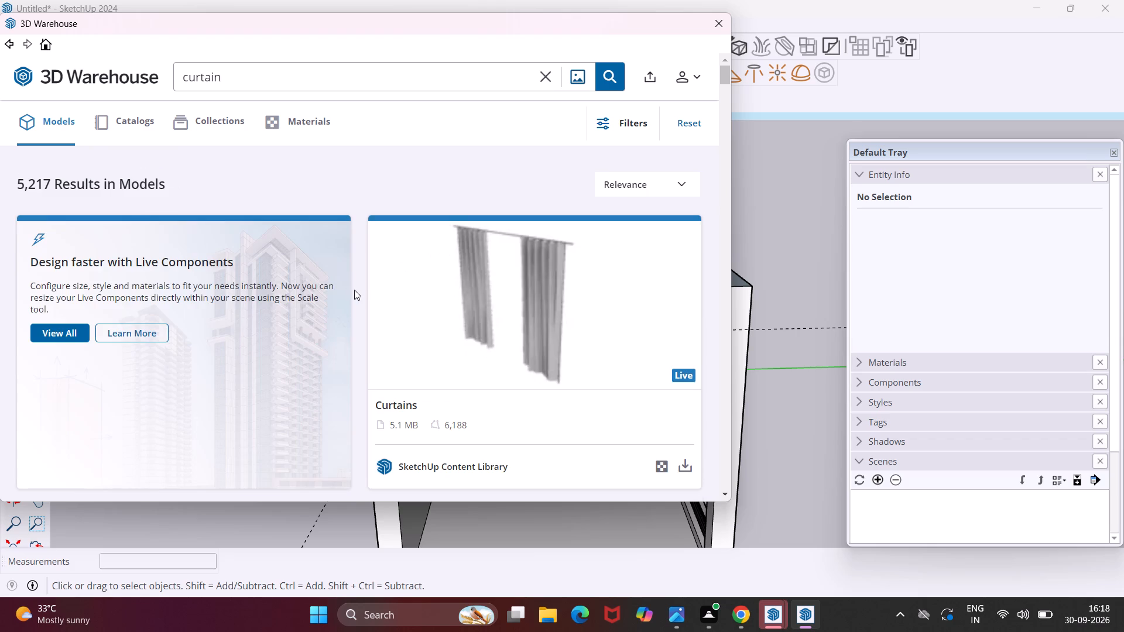
Browse the 3D Warehouse curtain models, loading more results, to find a style suited to the living room's side-wall window.
scroll(355, 290, down, 9)
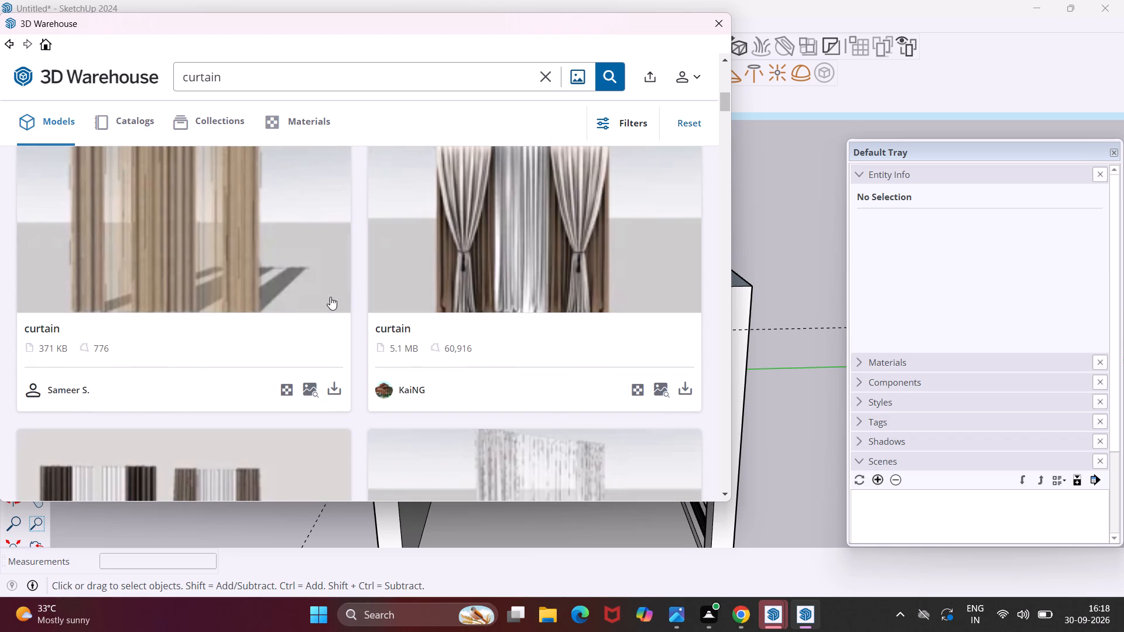
scroll(280, 276, down, 7)
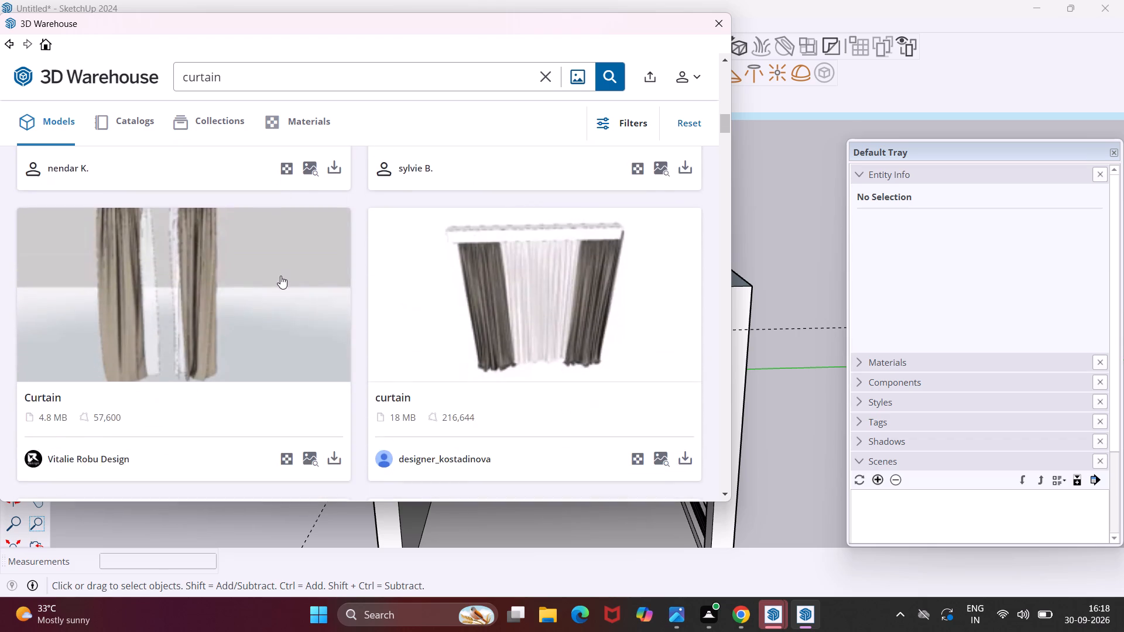
scroll(280, 276, down, 11)
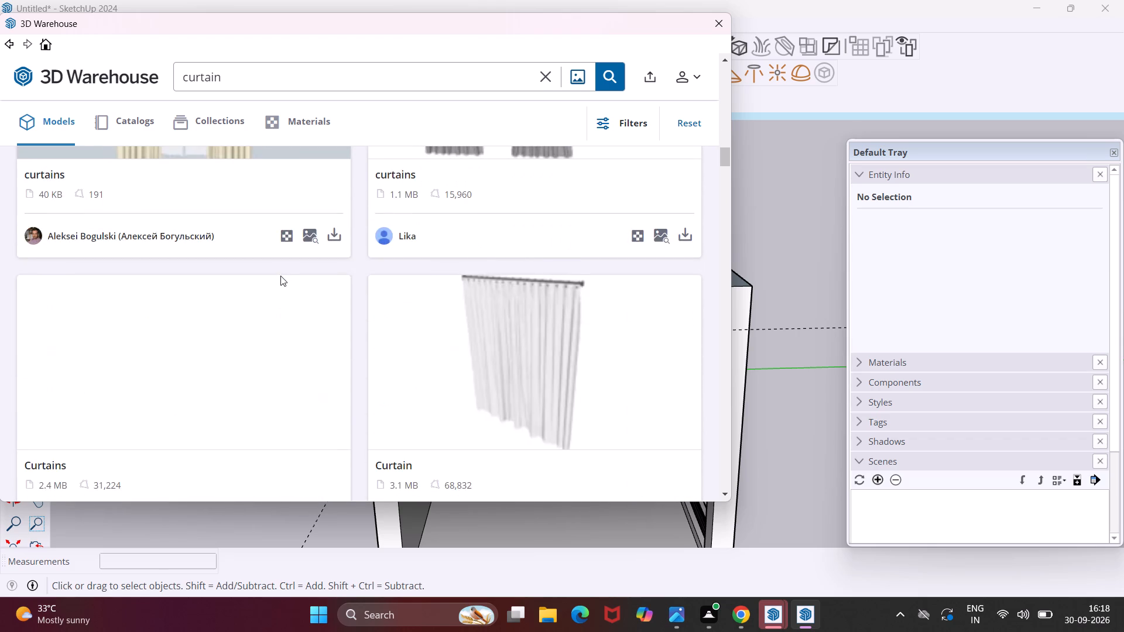
scroll(280, 276, down, 9)
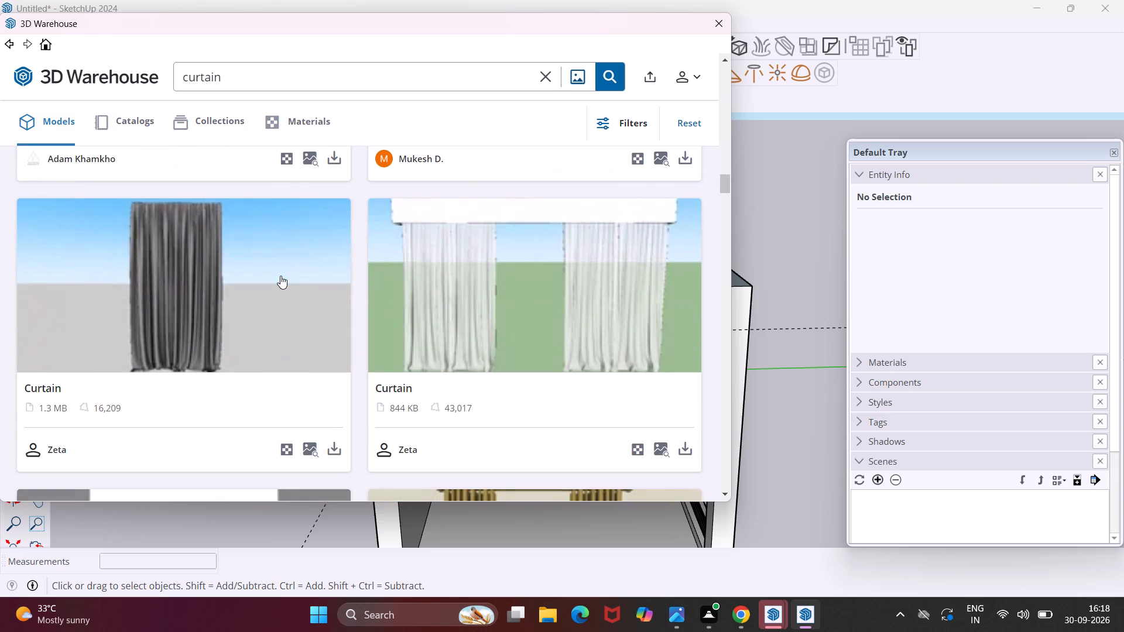
scroll(280, 276, up, 4)
scroll(280, 276, down, 7)
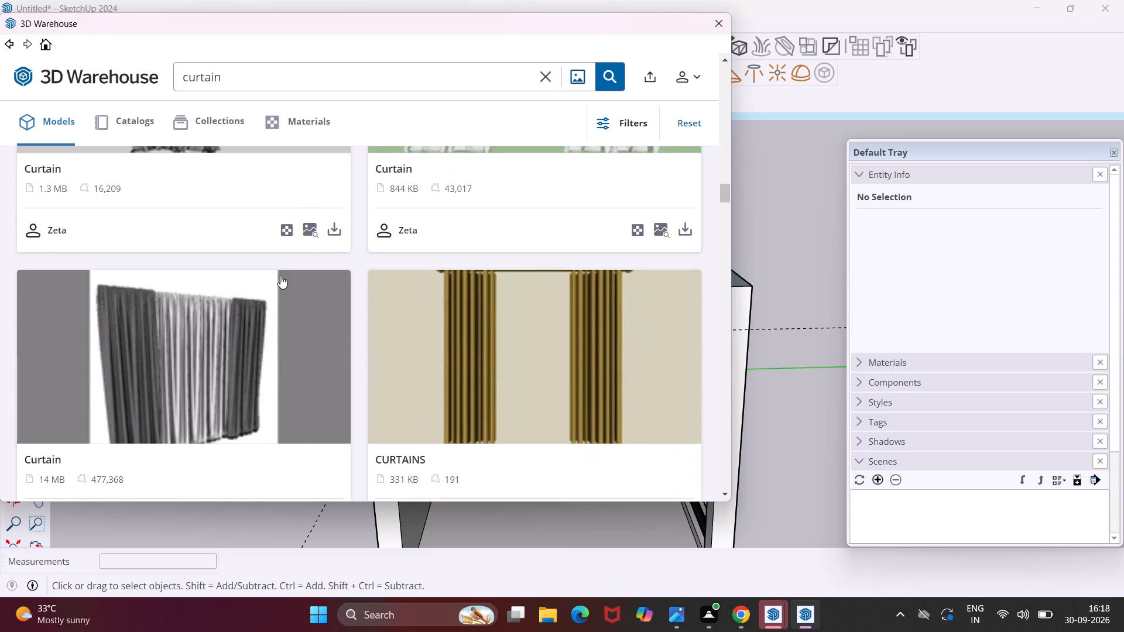
scroll(280, 276, down, 7)
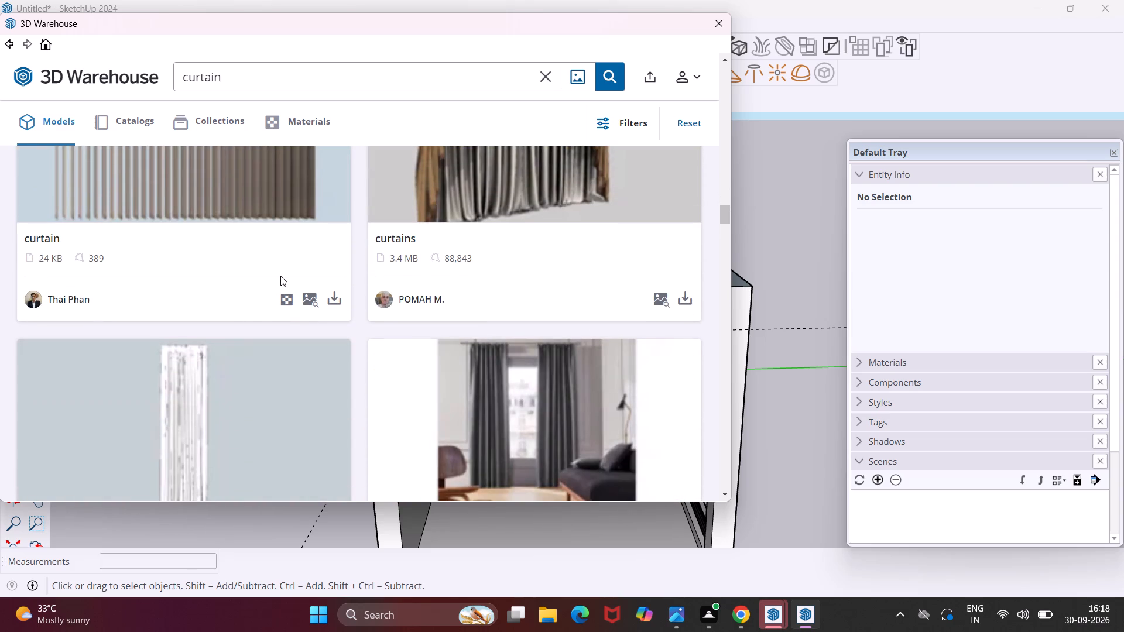
scroll(280, 276, up, 2)
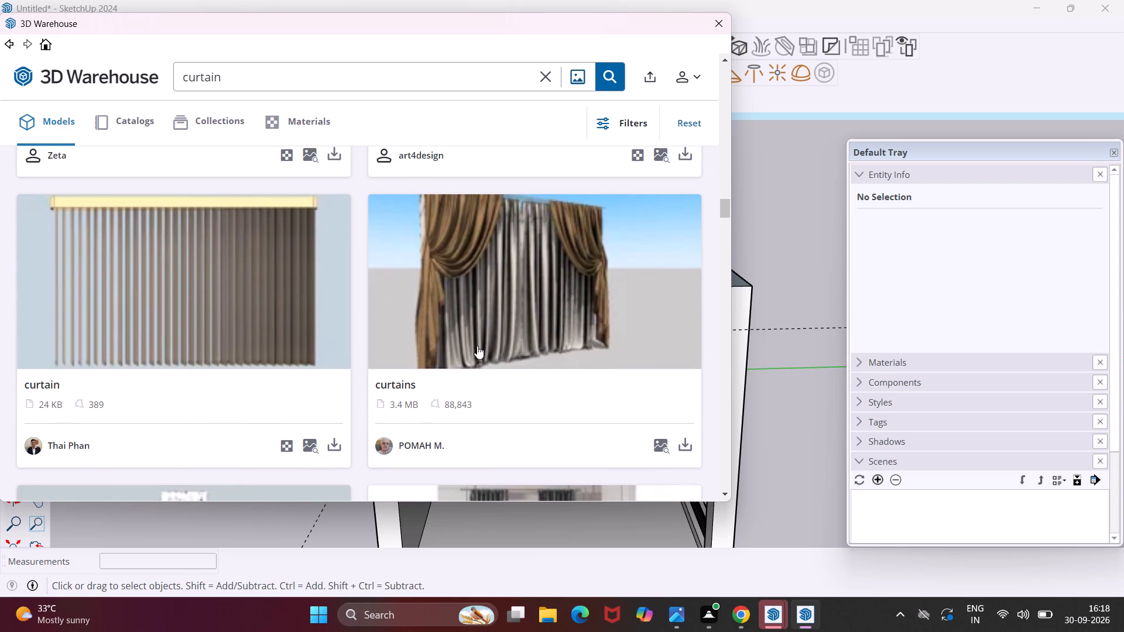
scroll(453, 341, down, 6)
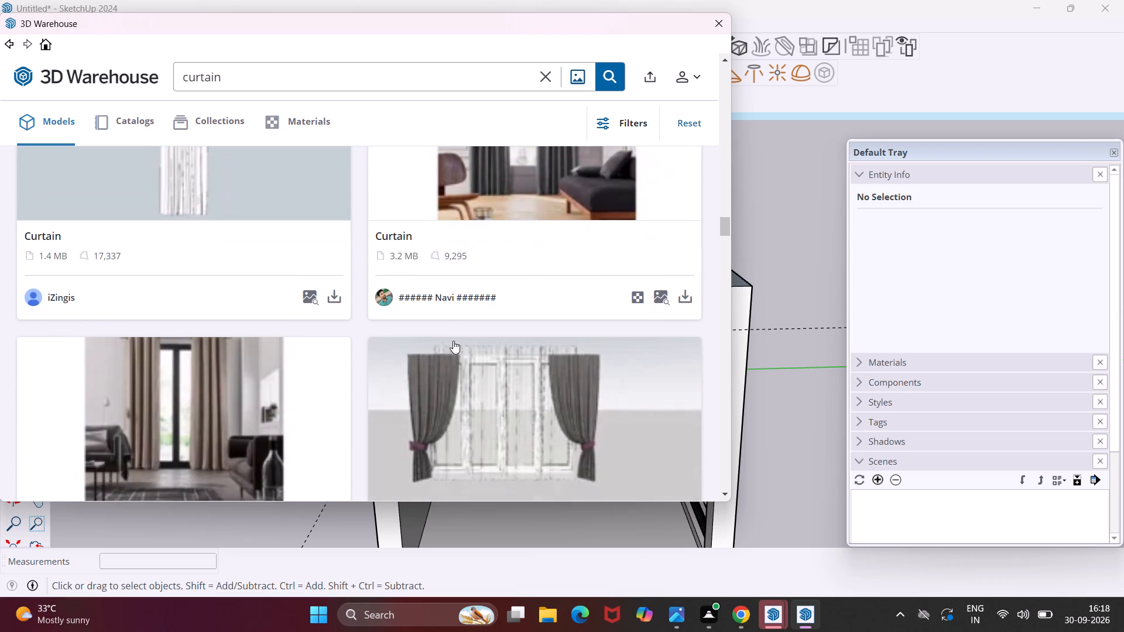
scroll(453, 341, down, 1)
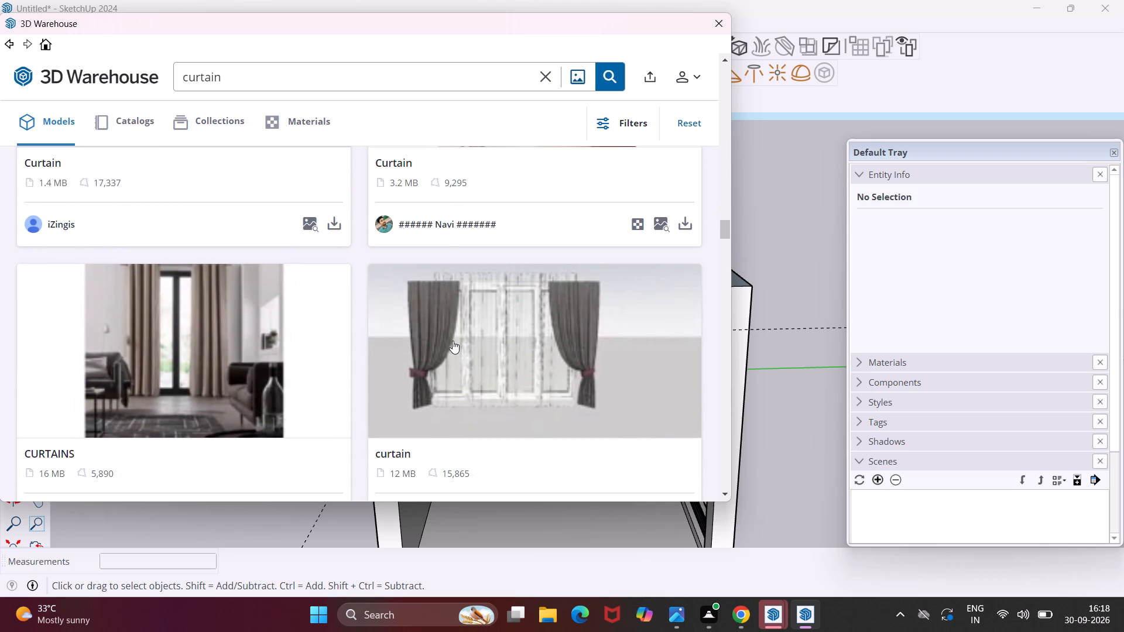
scroll(426, 335, down, 4)
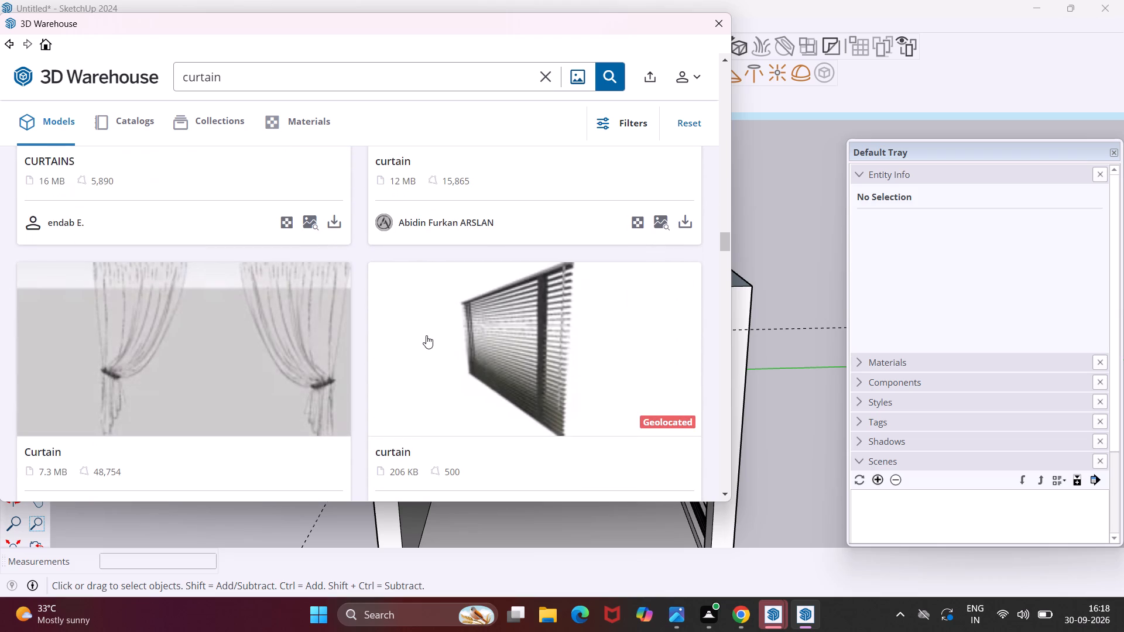
scroll(426, 335, down, 10)
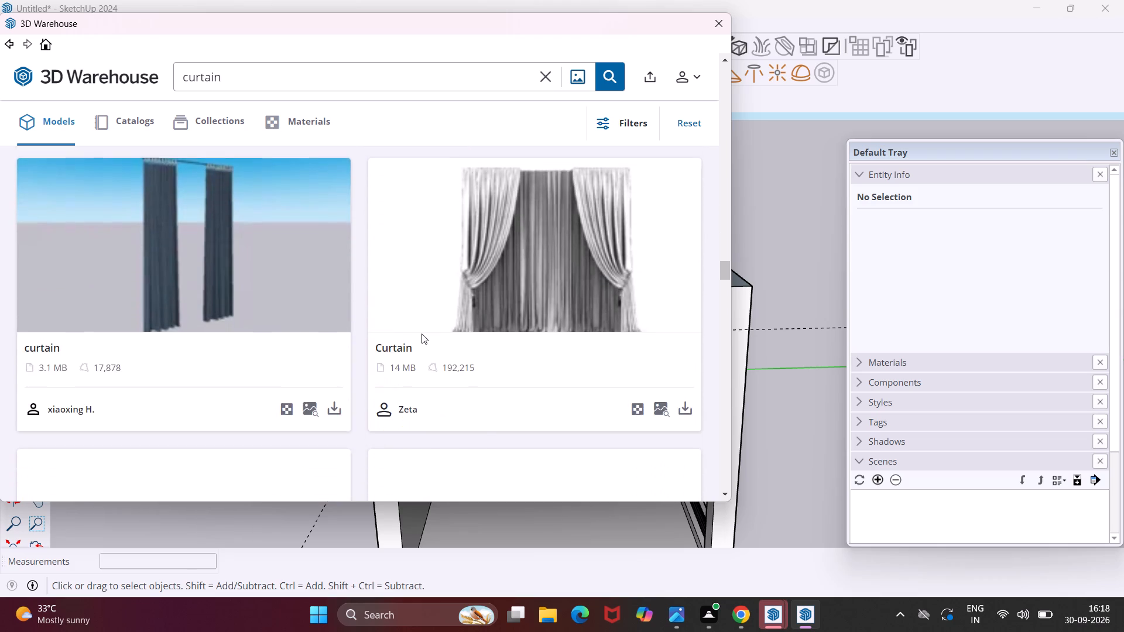
scroll(454, 357, down, 3)
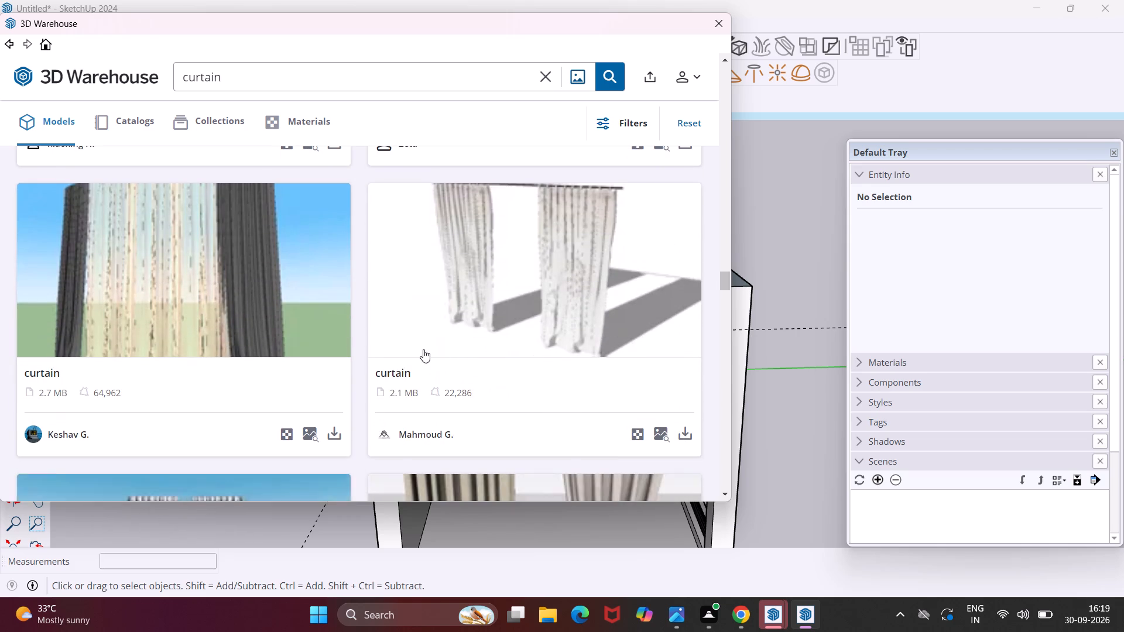
scroll(407, 346, down, 10)
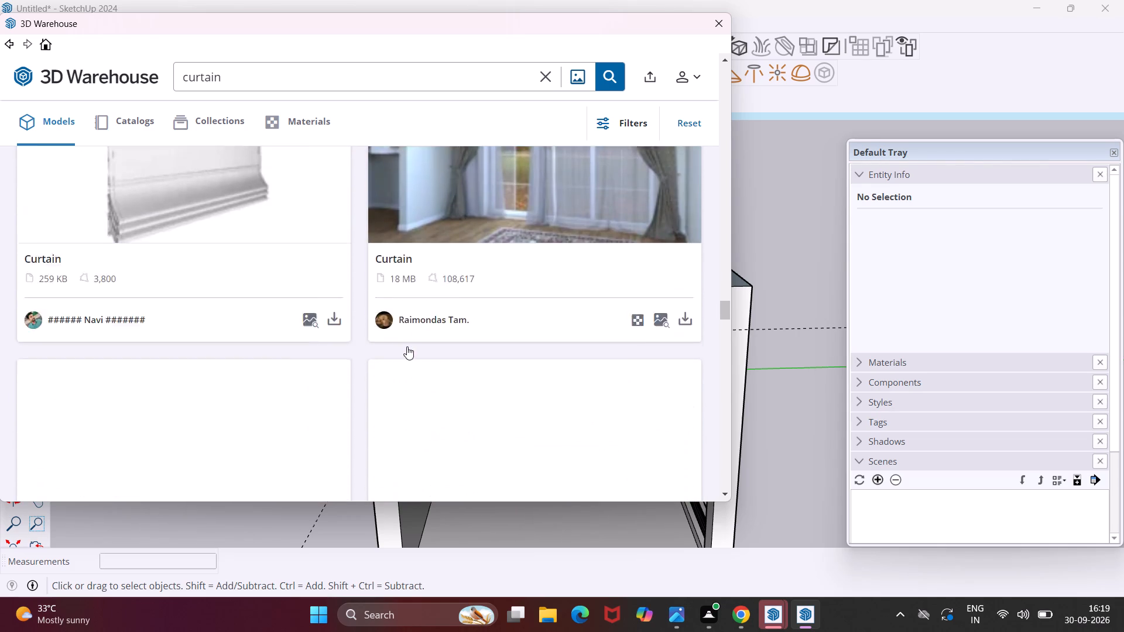
scroll(407, 346, down, 7)
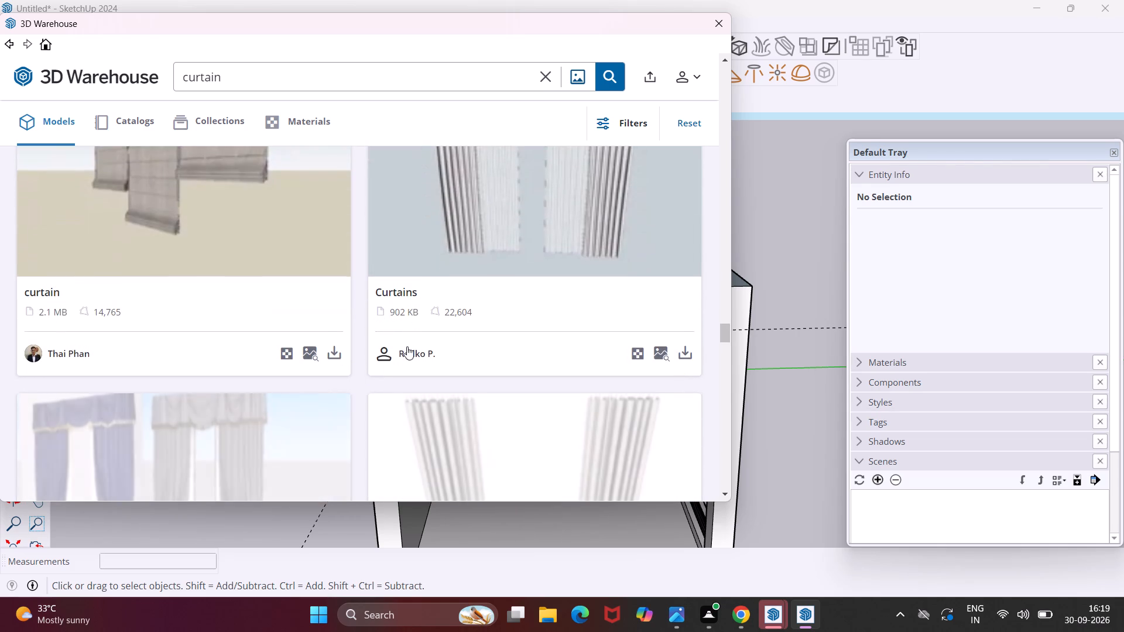
scroll(407, 346, down, 3)
scroll(357, 346, down, 3)
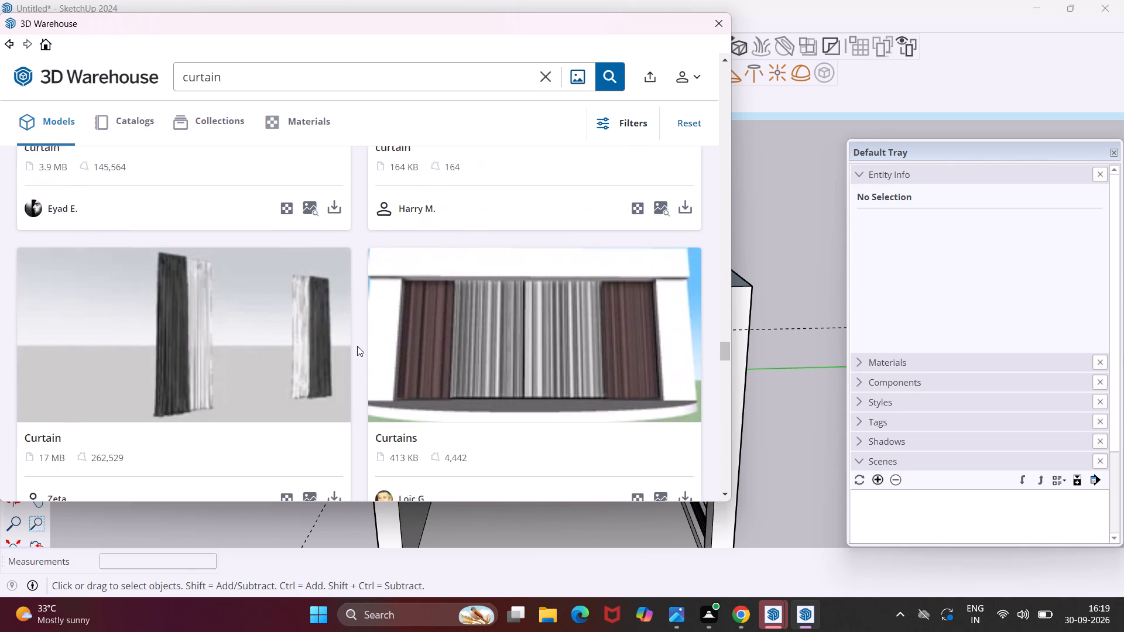
scroll(357, 346, down, 14)
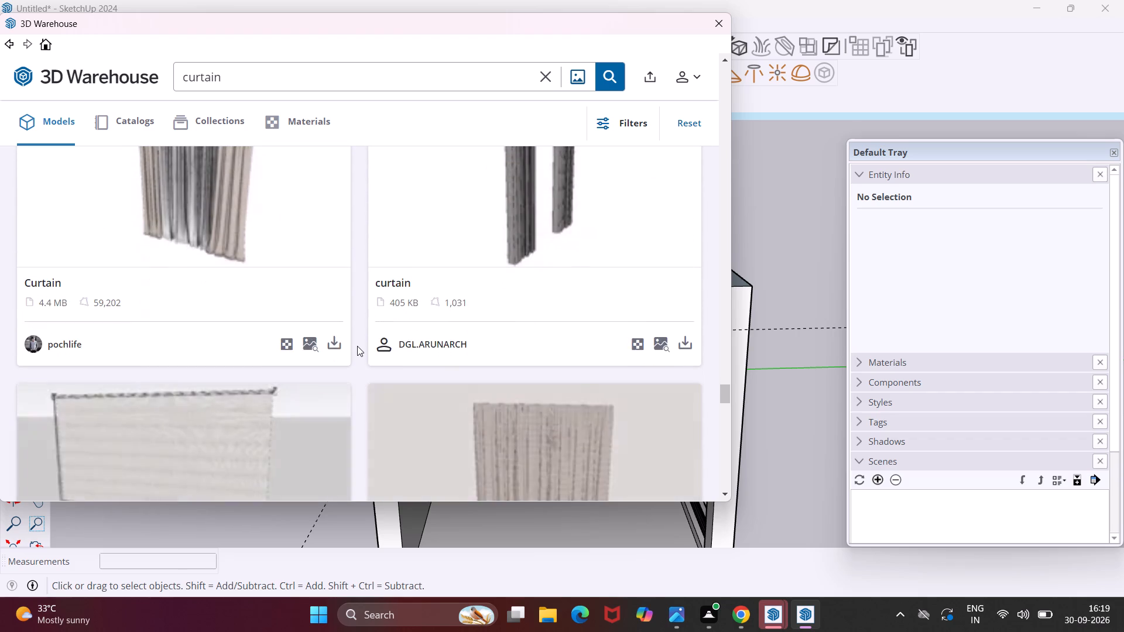
scroll(357, 346, down, 9)
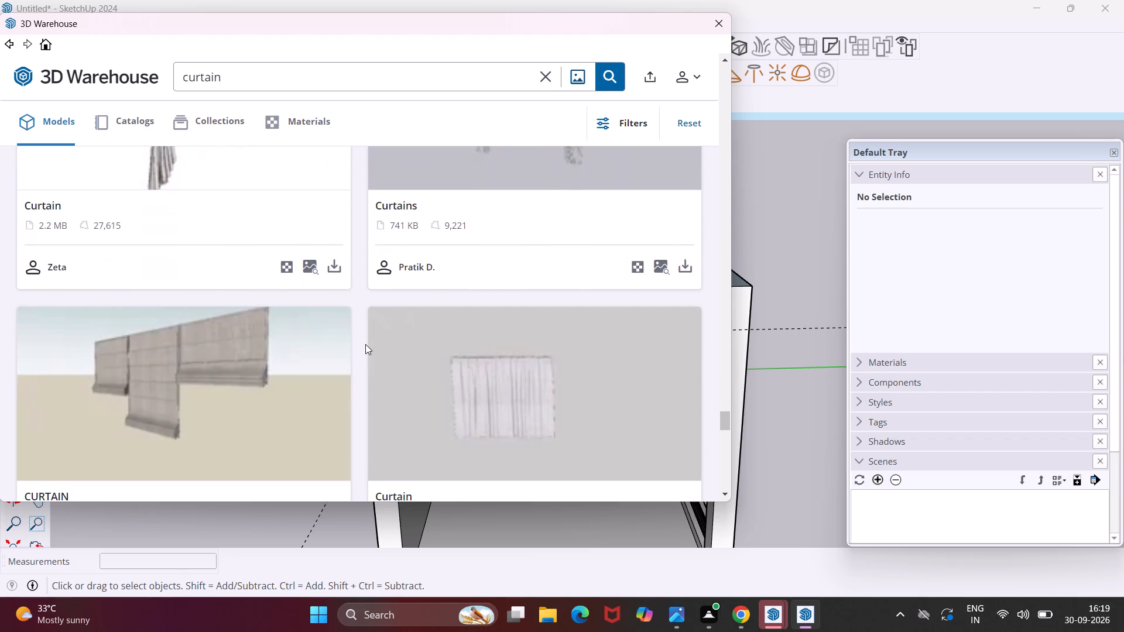
scroll(365, 344, down, 9)
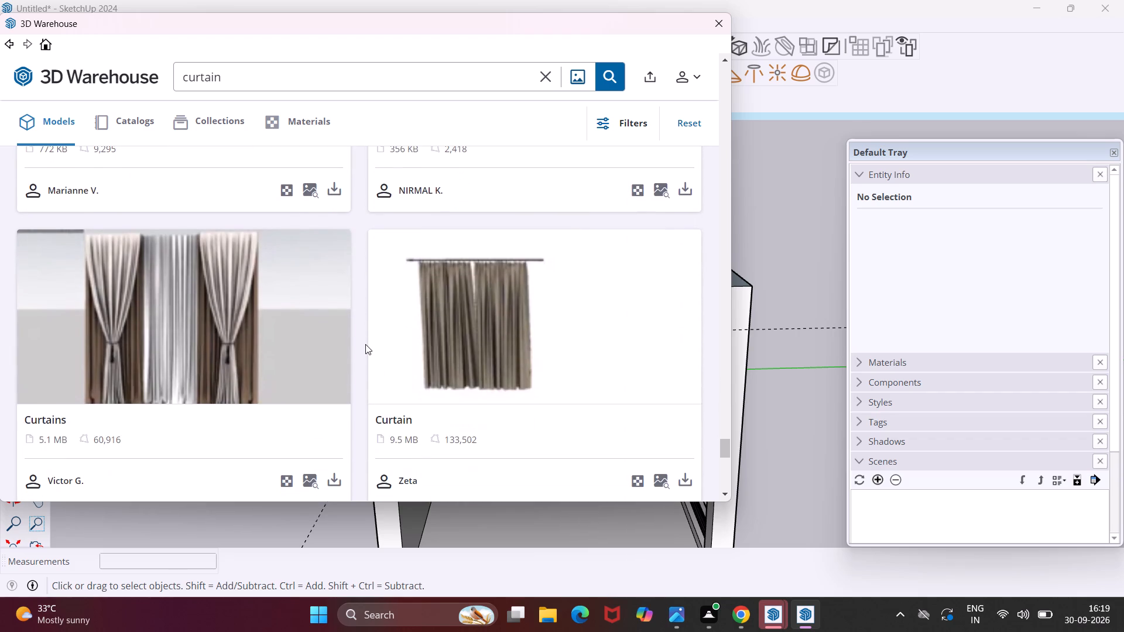
scroll(365, 344, down, 8)
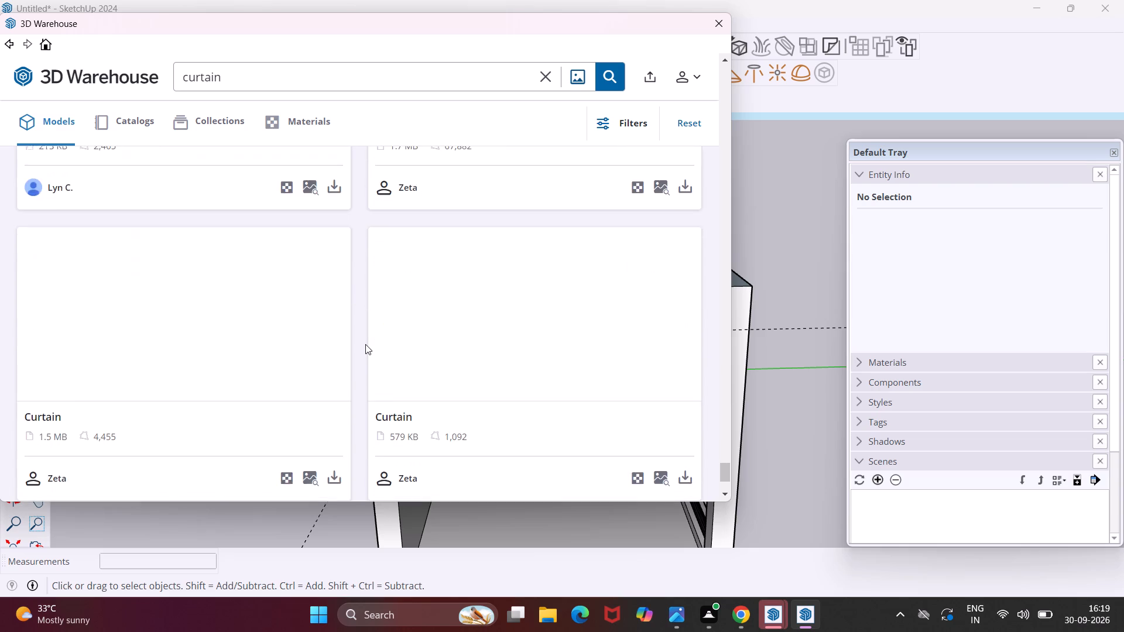
scroll(365, 344, down, 1)
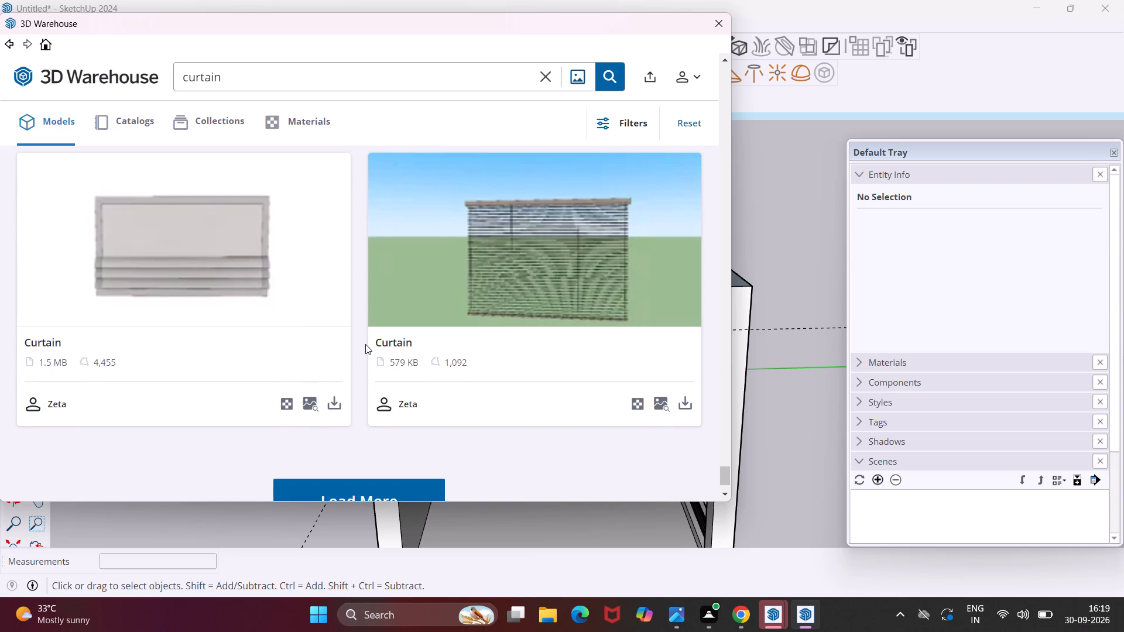
scroll(351, 320, down, 4)
click(345, 413)
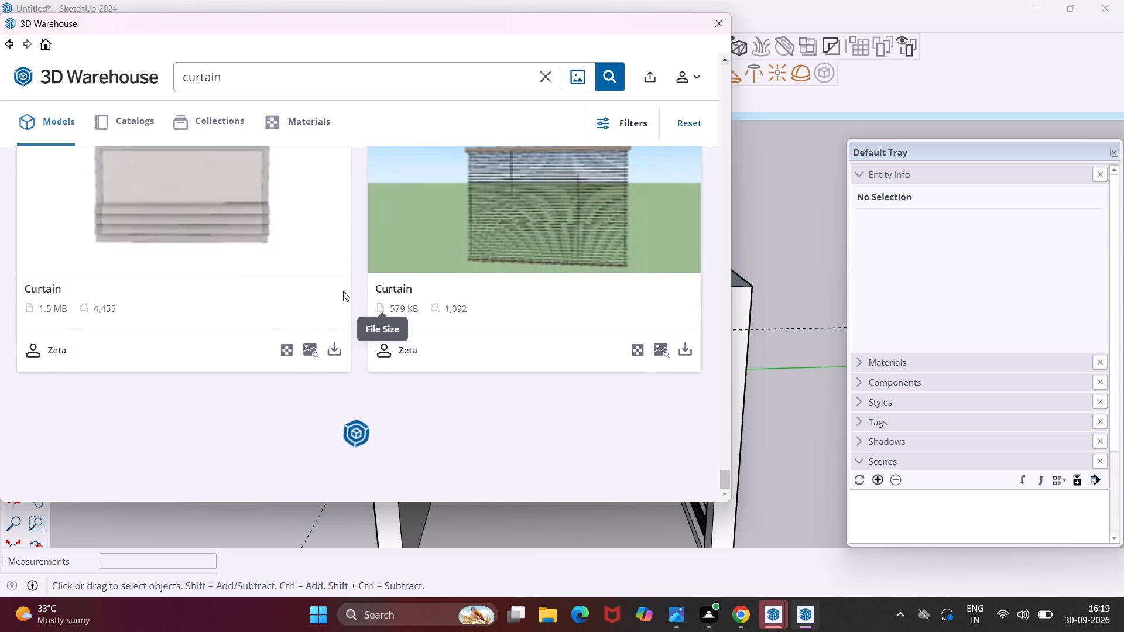
scroll(356, 341, down, 4)
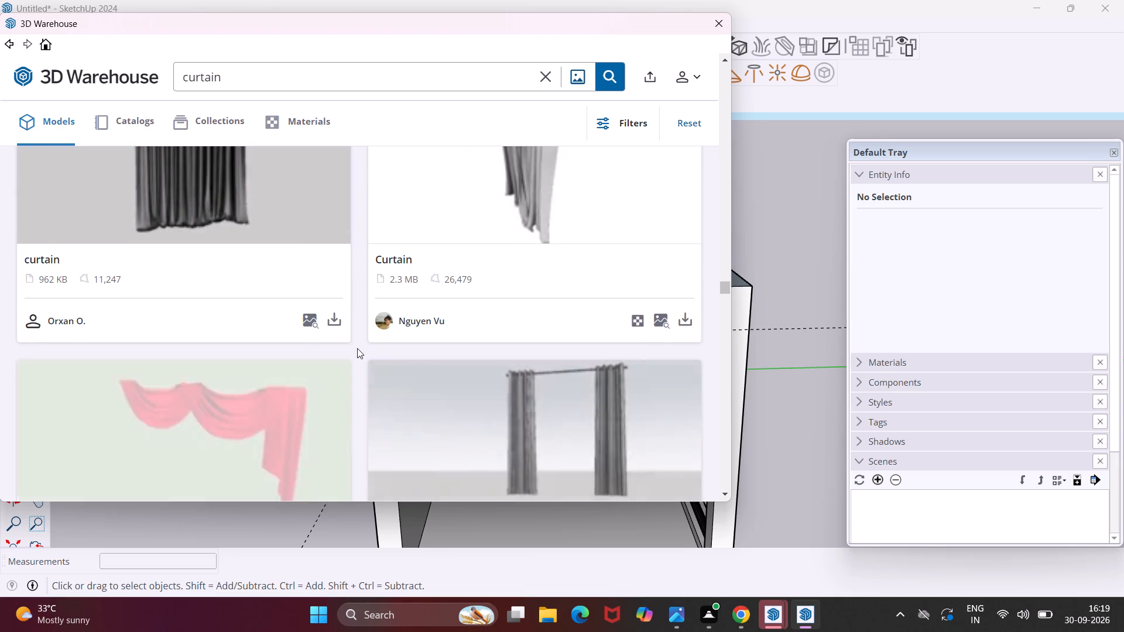
Find the 5.8 MB grey tied-back curtain with a sheer centre in 3D Warehouse and load it directly into the model.
scroll(357, 348, down, 10)
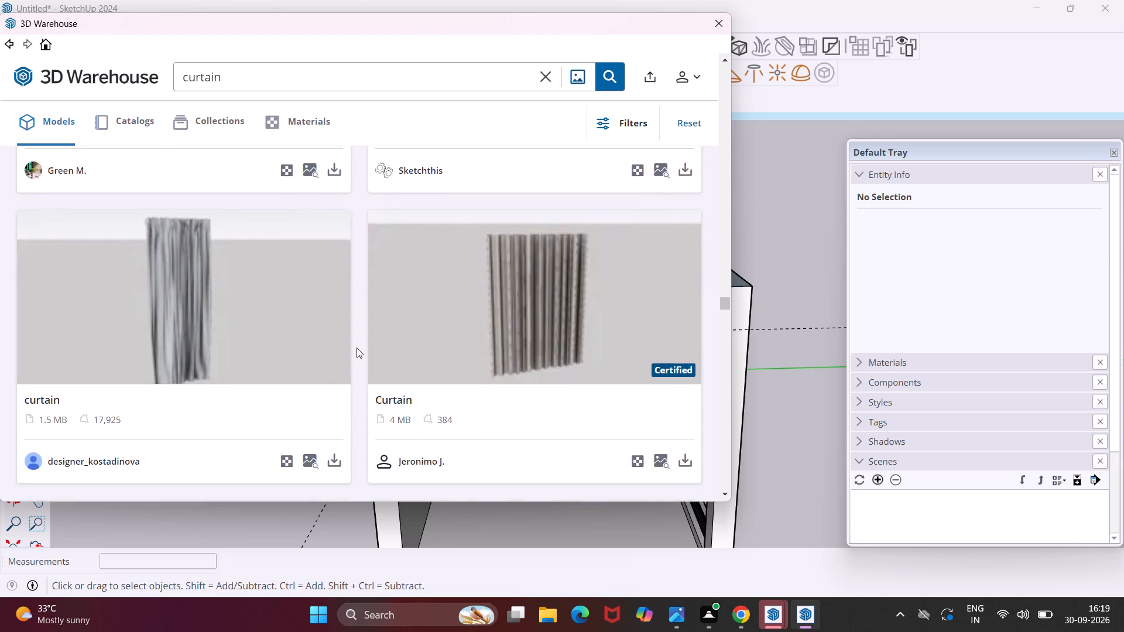
scroll(357, 348, down, 13)
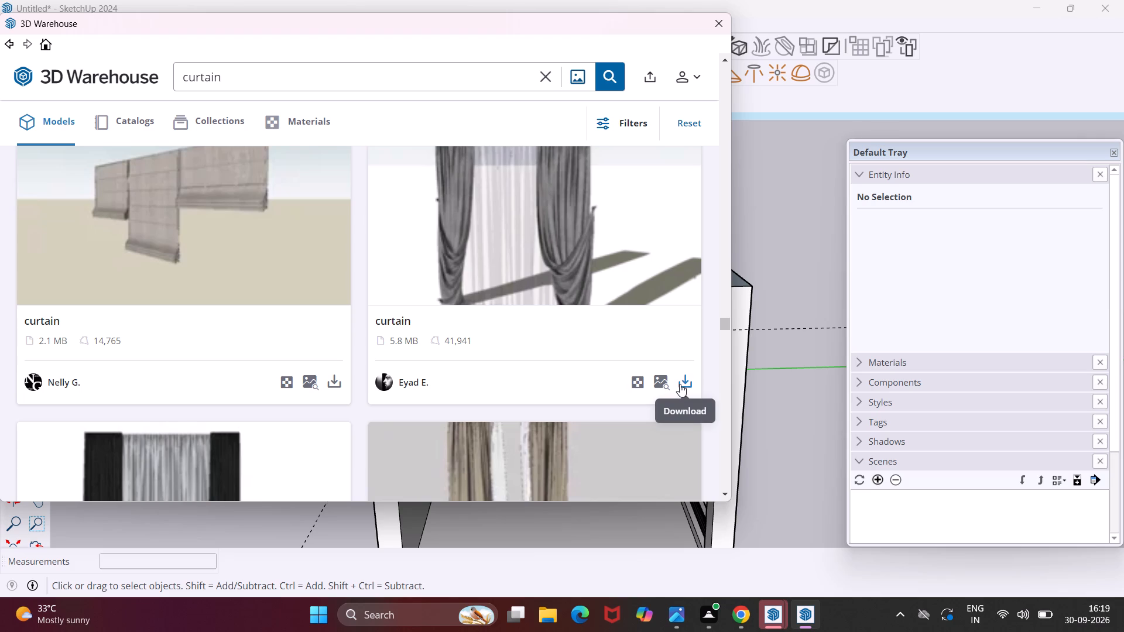
scroll(559, 350, down, 3)
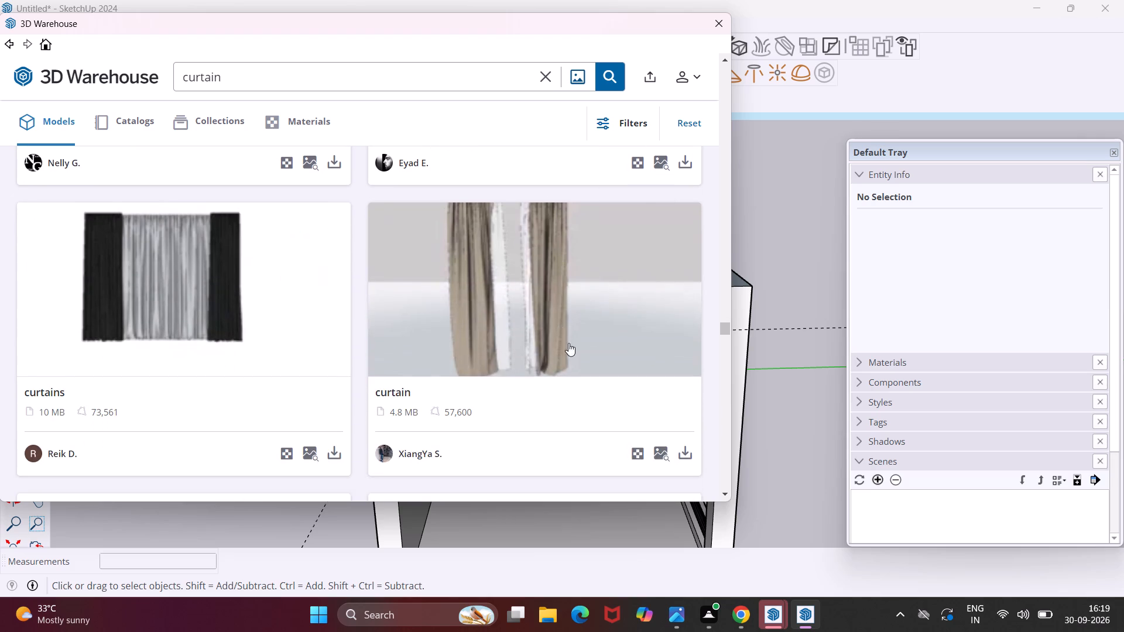
scroll(599, 318, up, 2)
click(683, 301)
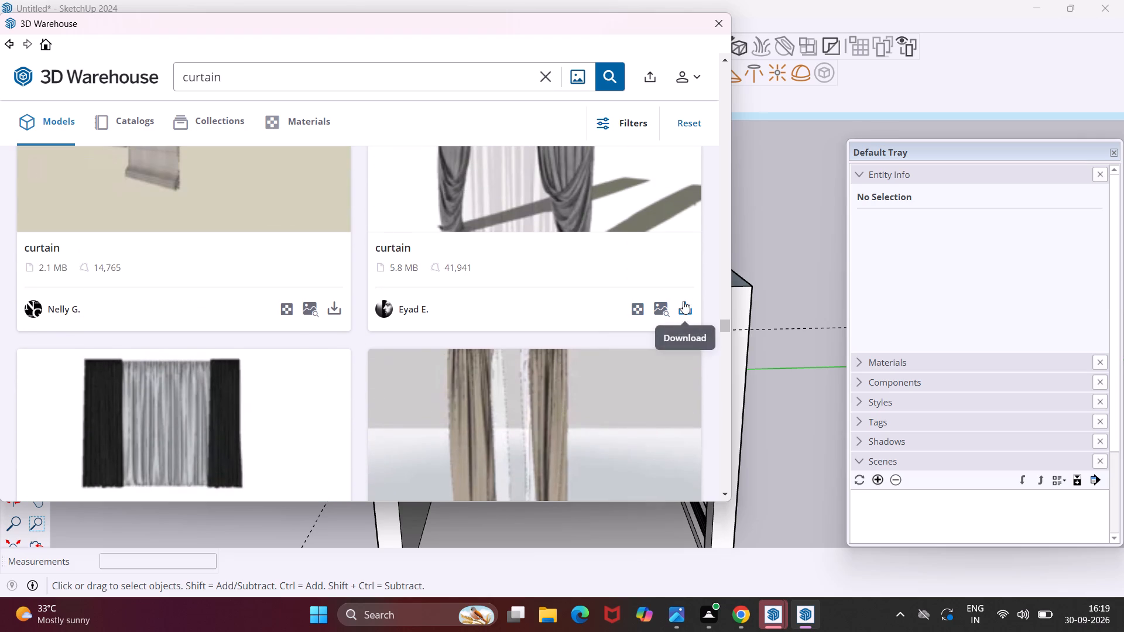
click(323, 279)
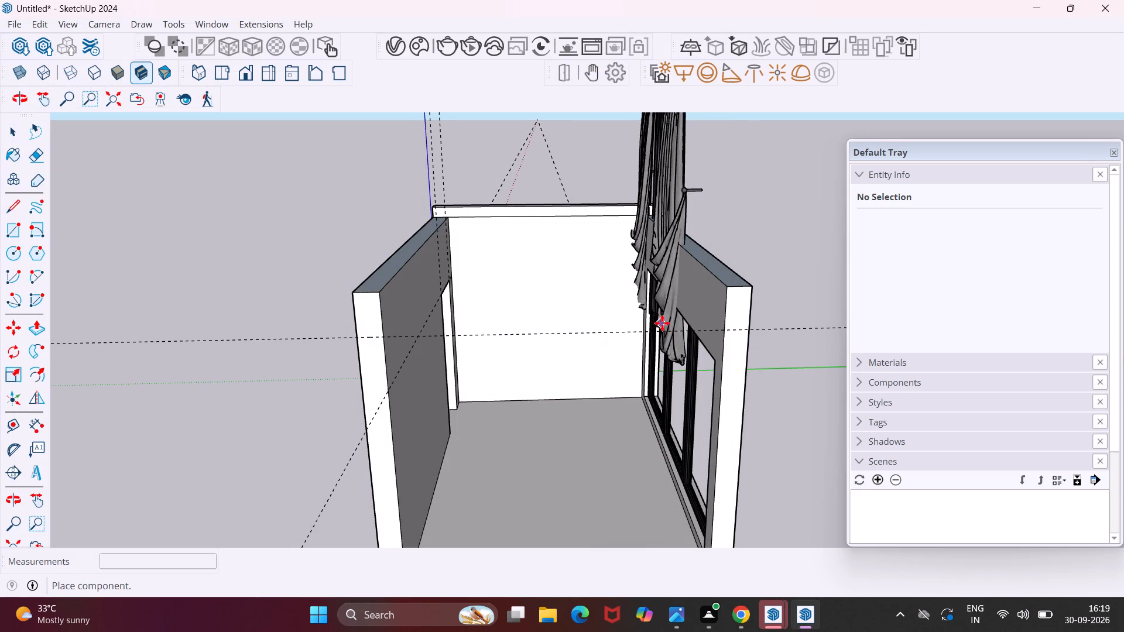
Place the curtain by the side-wall window and move it about 3' 3 3/4" along the red axis toward the back wall.
scroll(667, 336, down, 4)
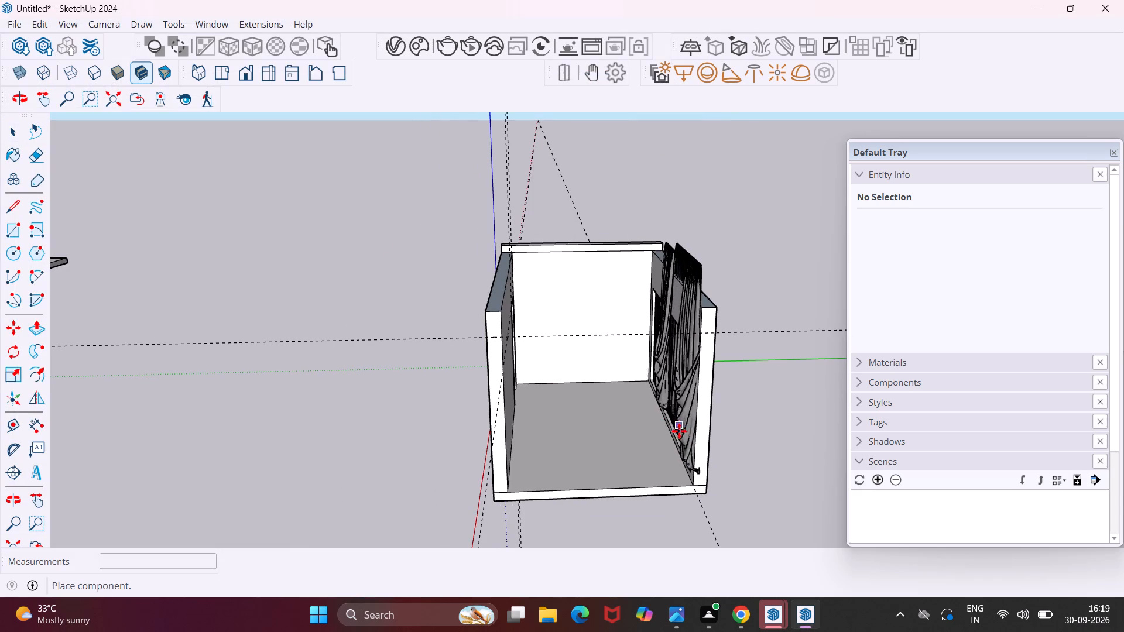
scroll(670, 449, up, 6)
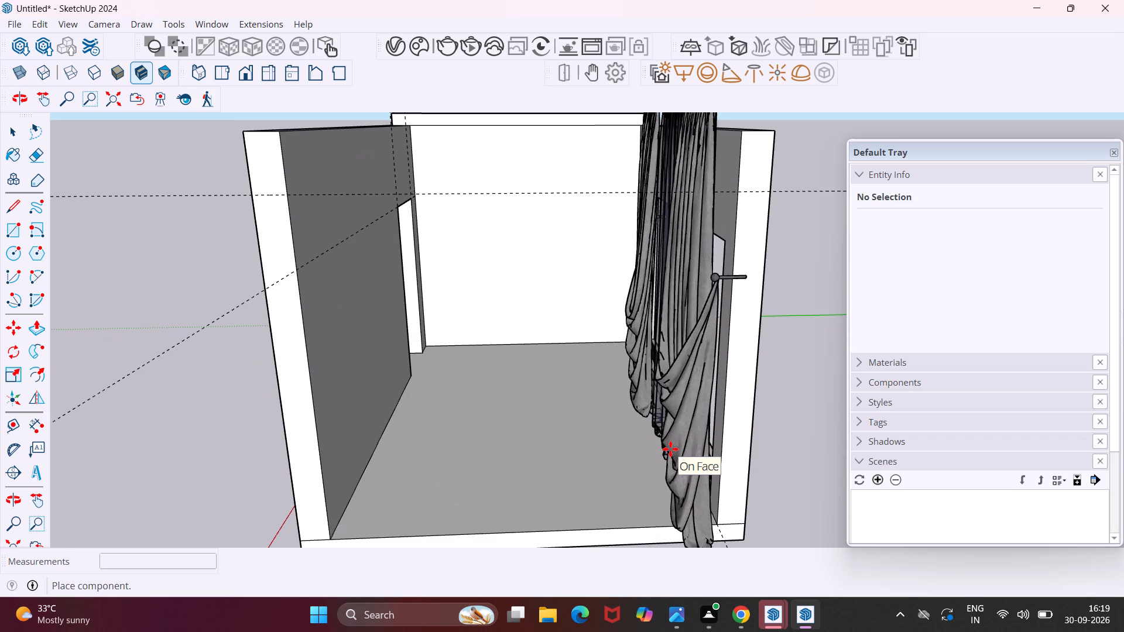
click(670, 441)
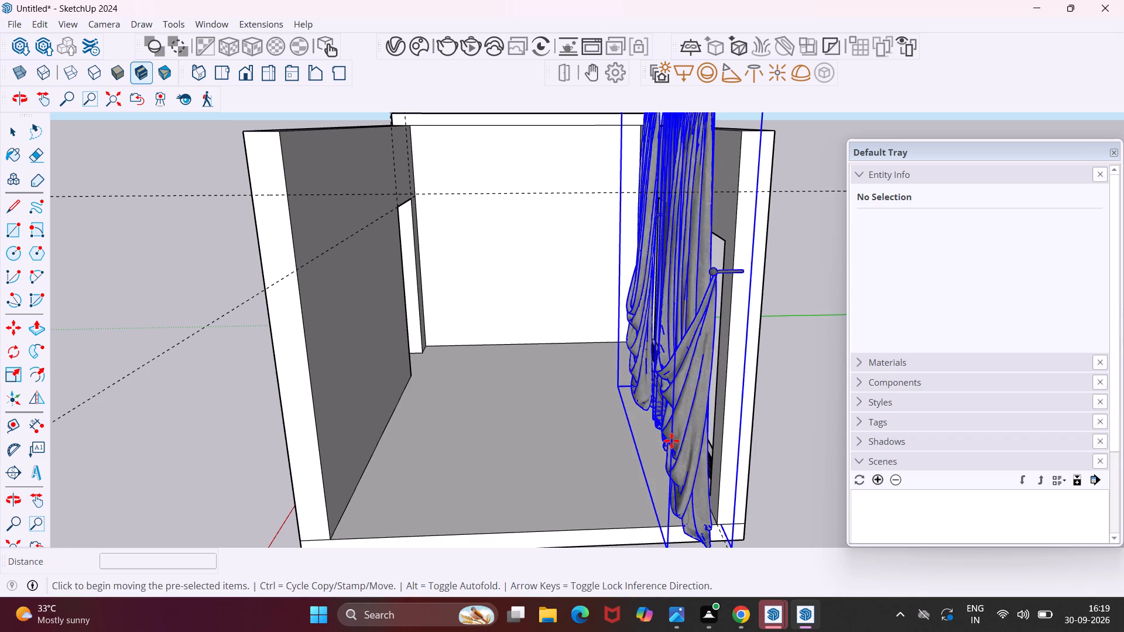
middle_drag(672, 440, 773, 433)
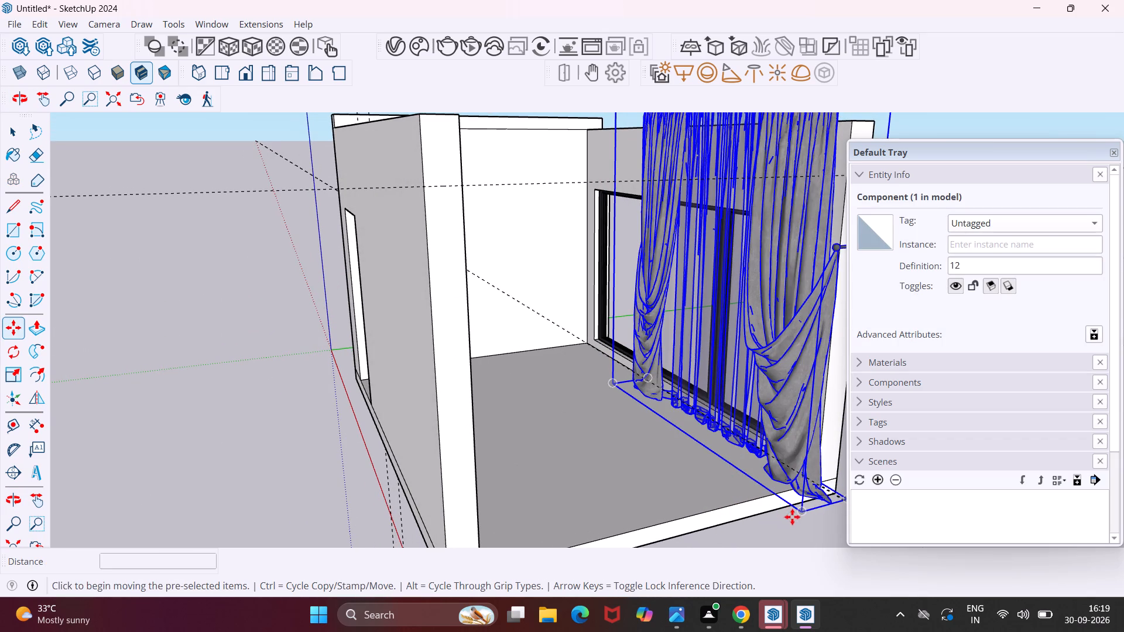
click(802, 517)
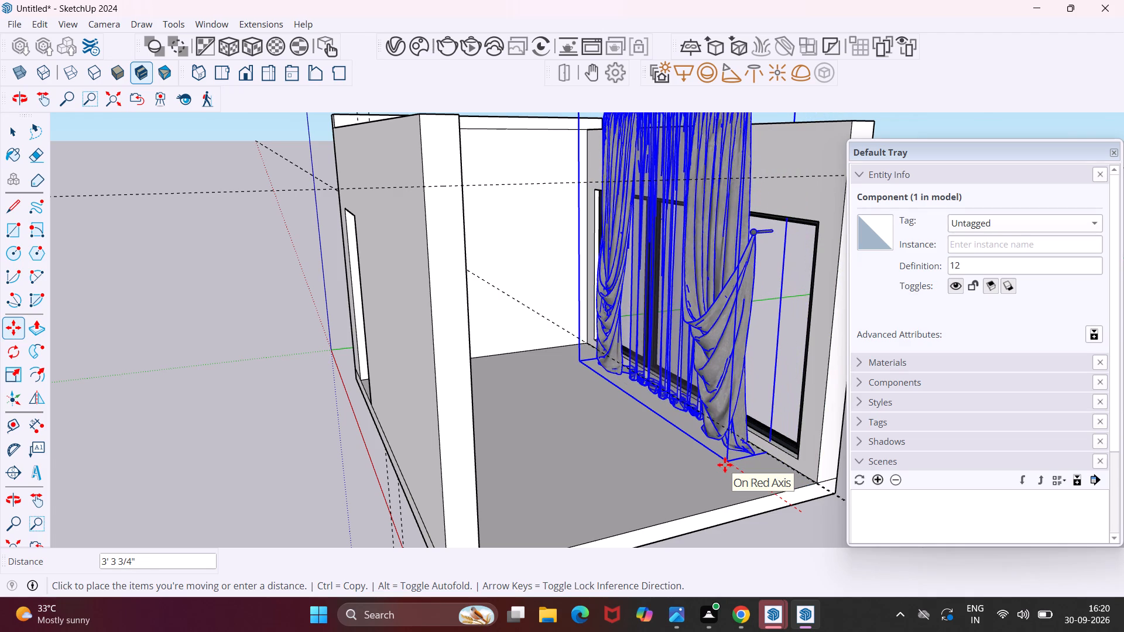
click(725, 465)
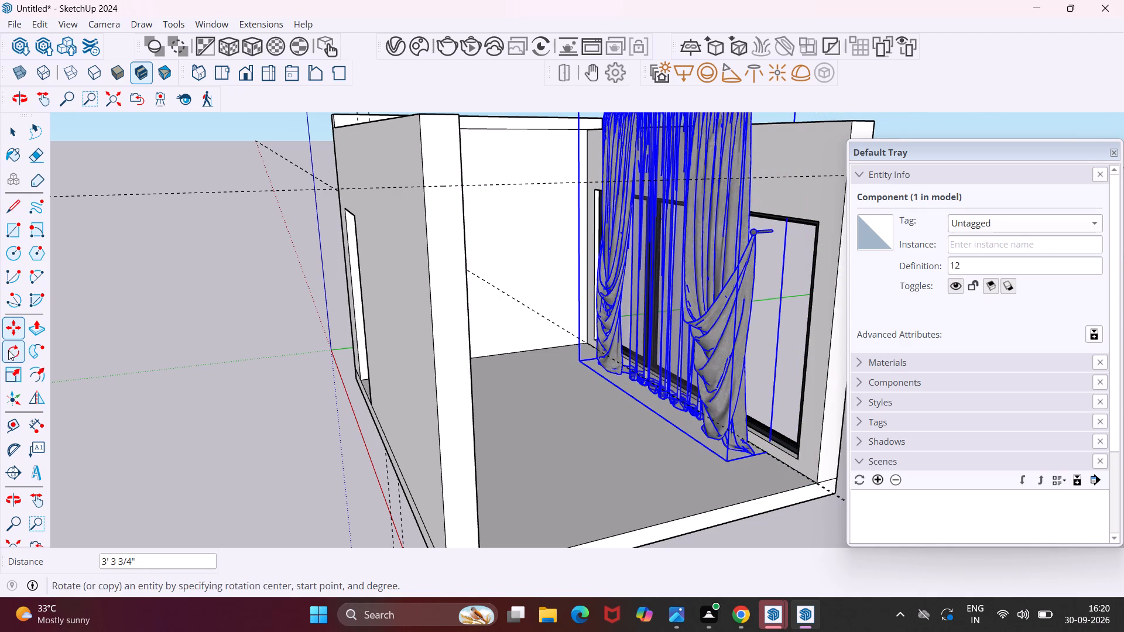
Widen the curtain along the red axis to span the window, scaling its front side about 1.24 and its back side about 1.18.
click(13, 367)
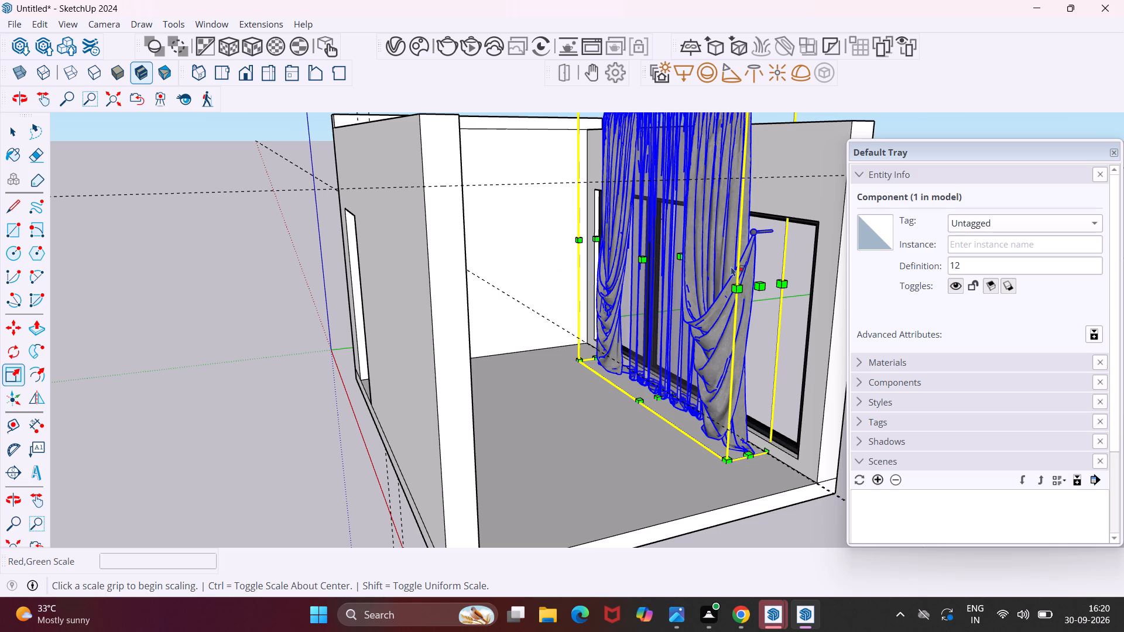
click(757, 285)
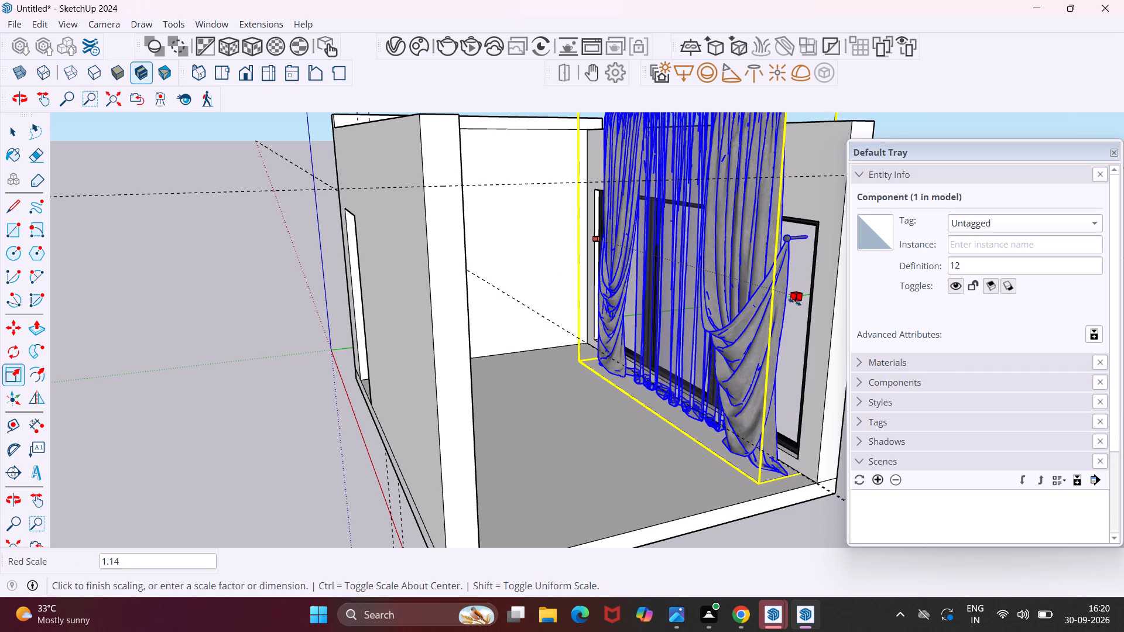
click(822, 314)
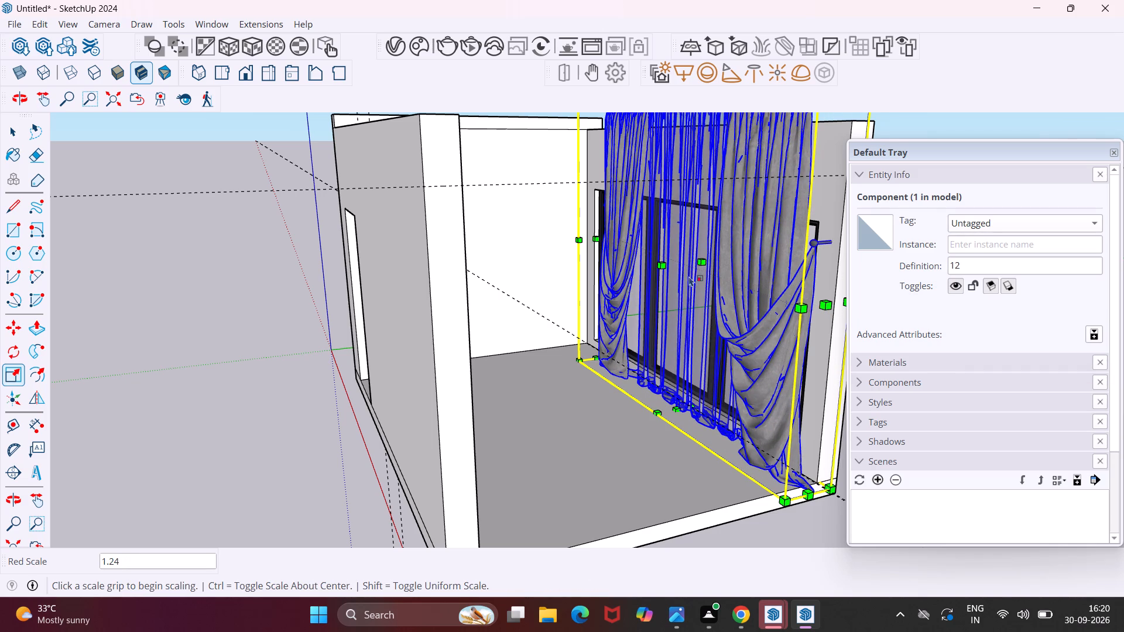
middle_drag(595, 236, 633, 257)
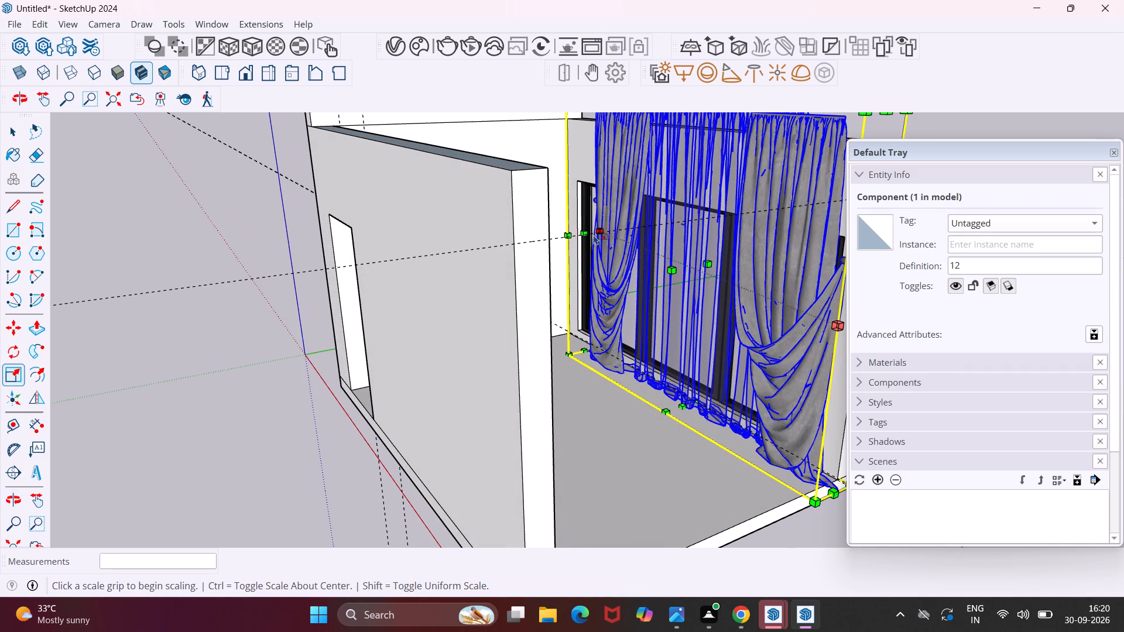
scroll(590, 234, up, 7)
click(579, 233)
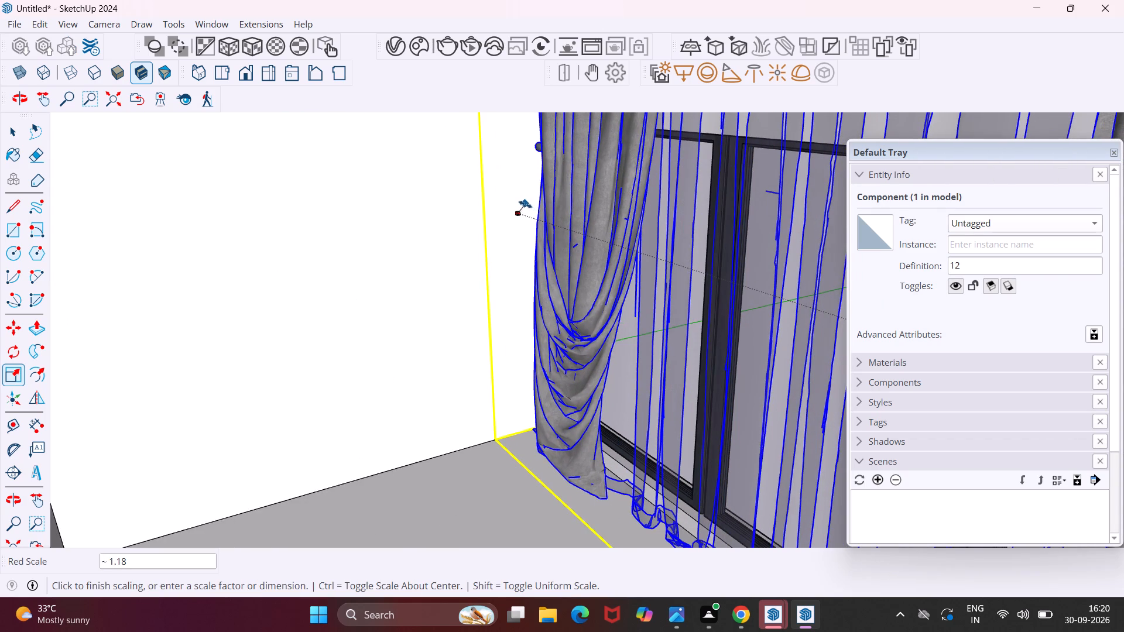
click(525, 204)
scroll(490, 188, down, 10)
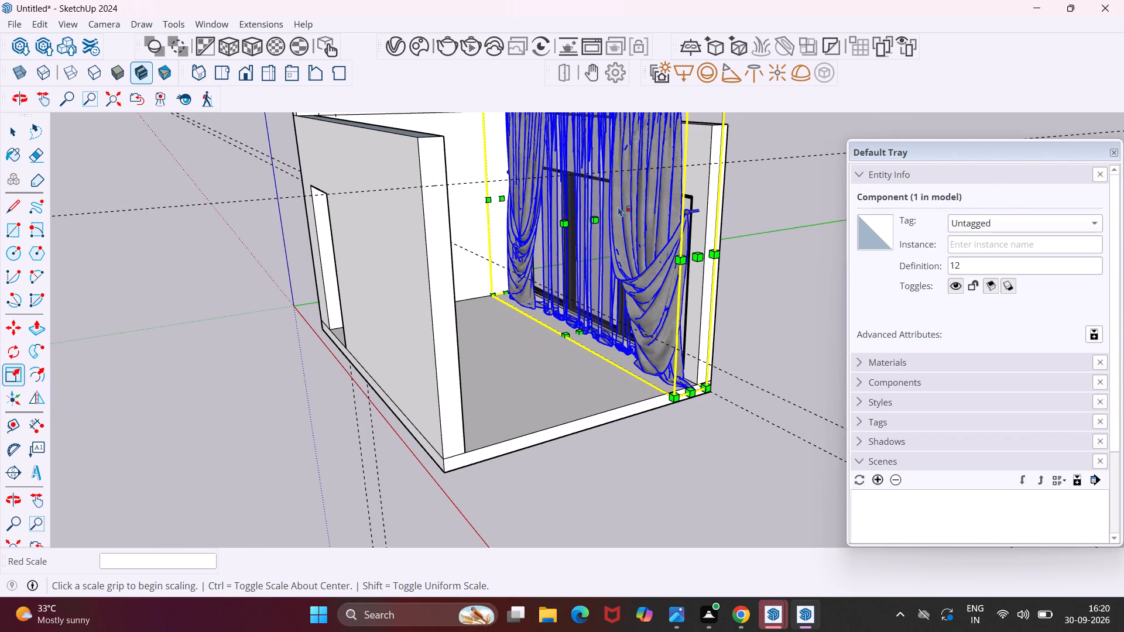
Scale the curtain's height along the blue axis to about 0.82, bringing its top below the side wall's top edge.
middle_drag(664, 198, 388, 365)
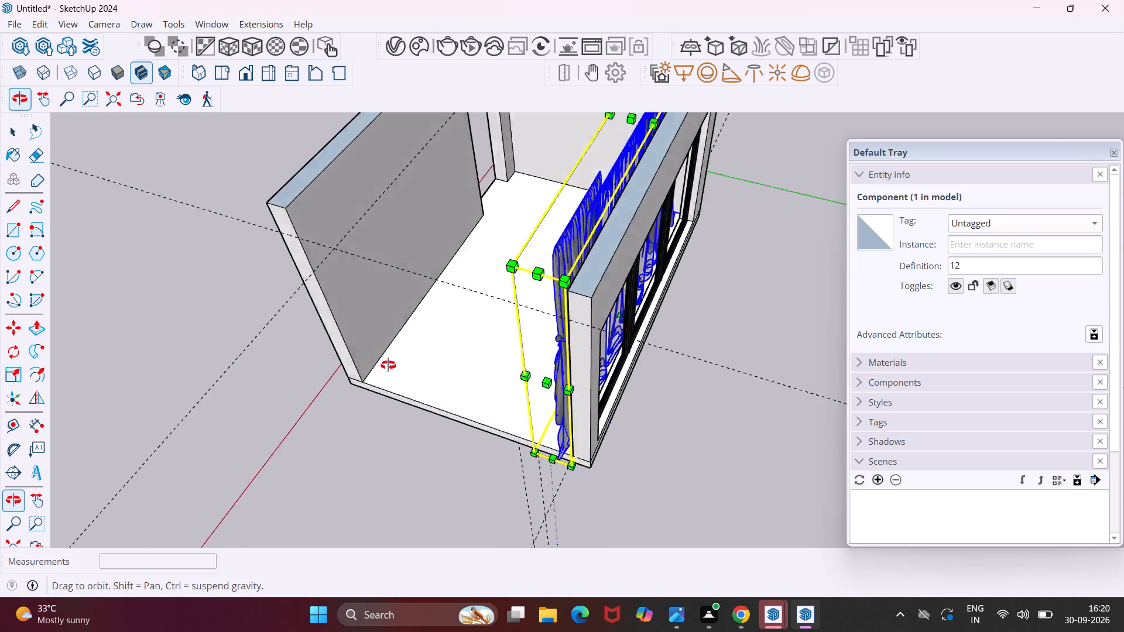
middle_drag(388, 365, 246, 443)
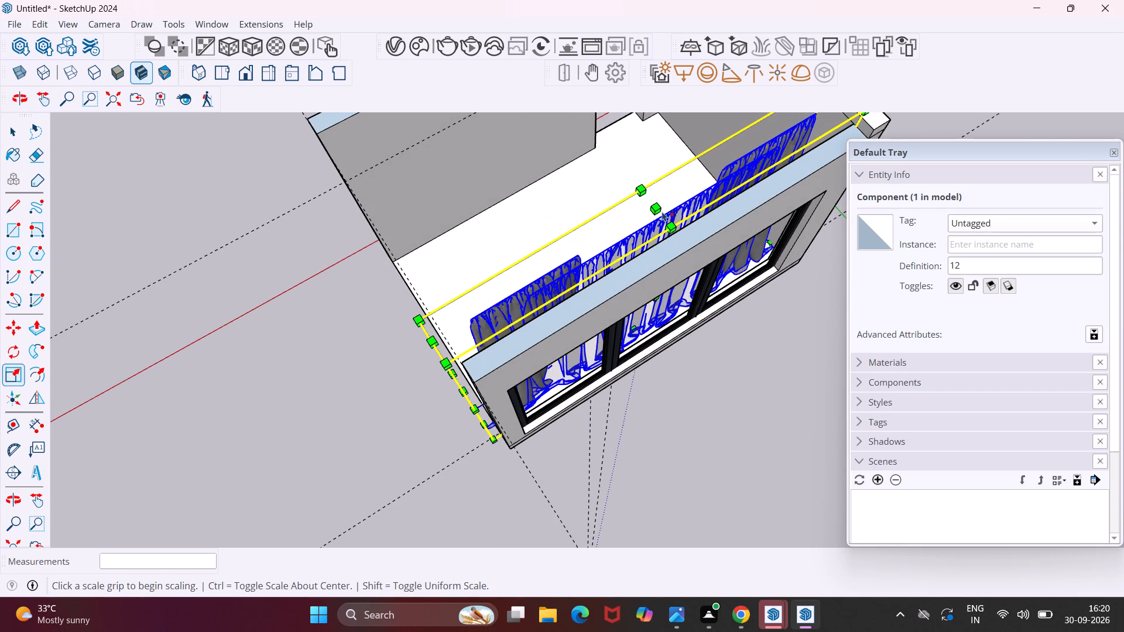
click(656, 205)
middle_drag(658, 241, 1022, 49)
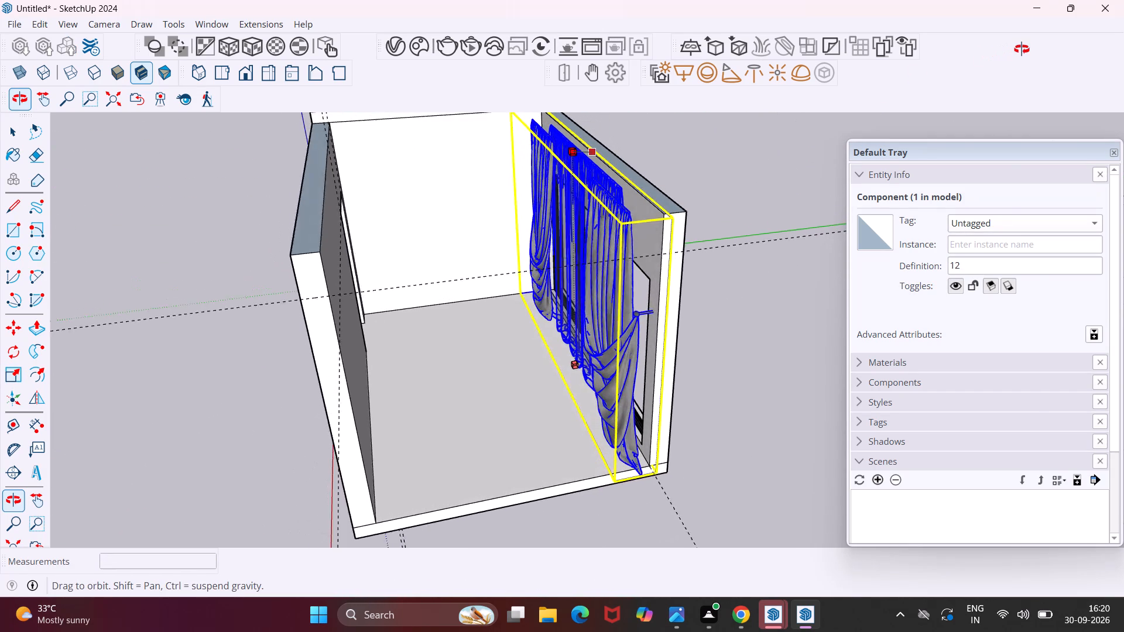
middle_drag(1022, 49, 1027, 49)
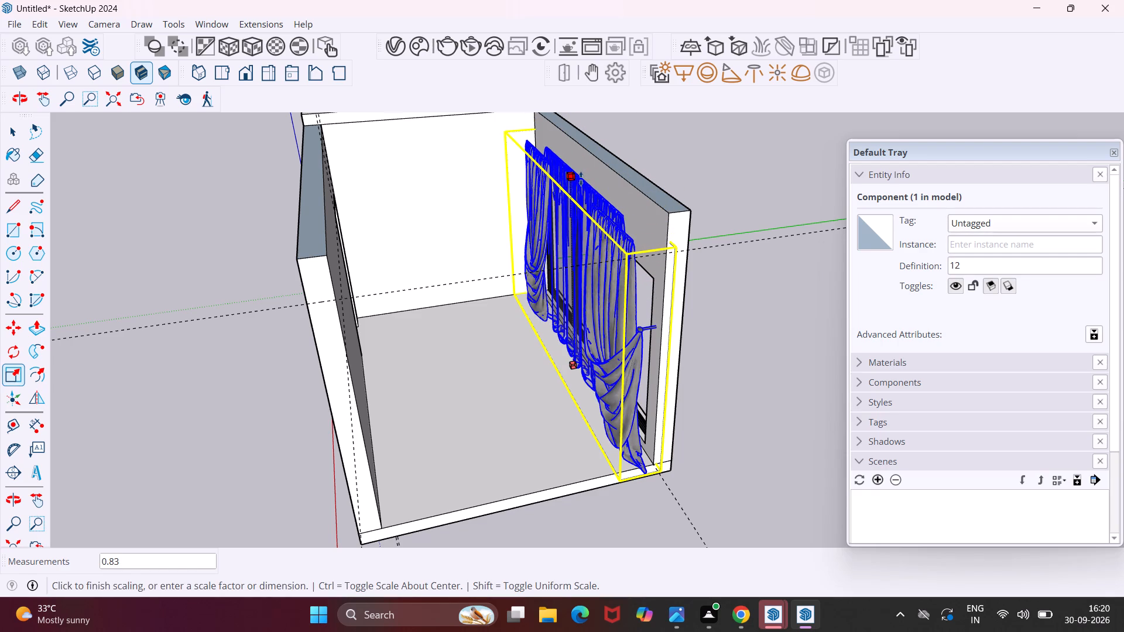
click(581, 180)
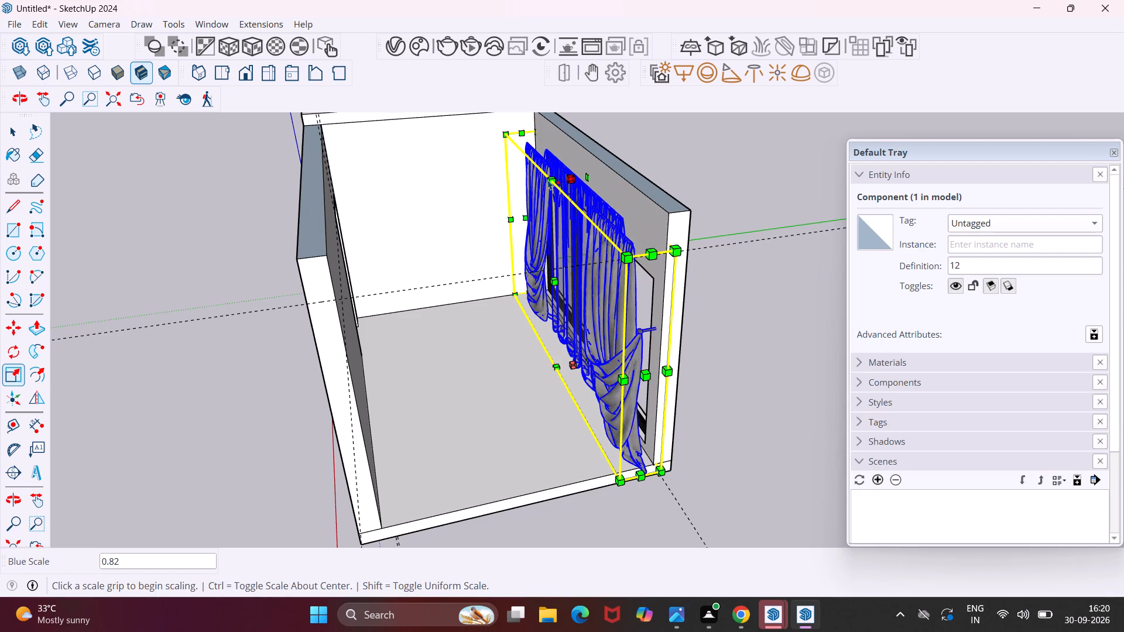
Move the curtain about 6 9/16" along the green axis toward the window wall.
middle_drag(548, 180, 592, 106)
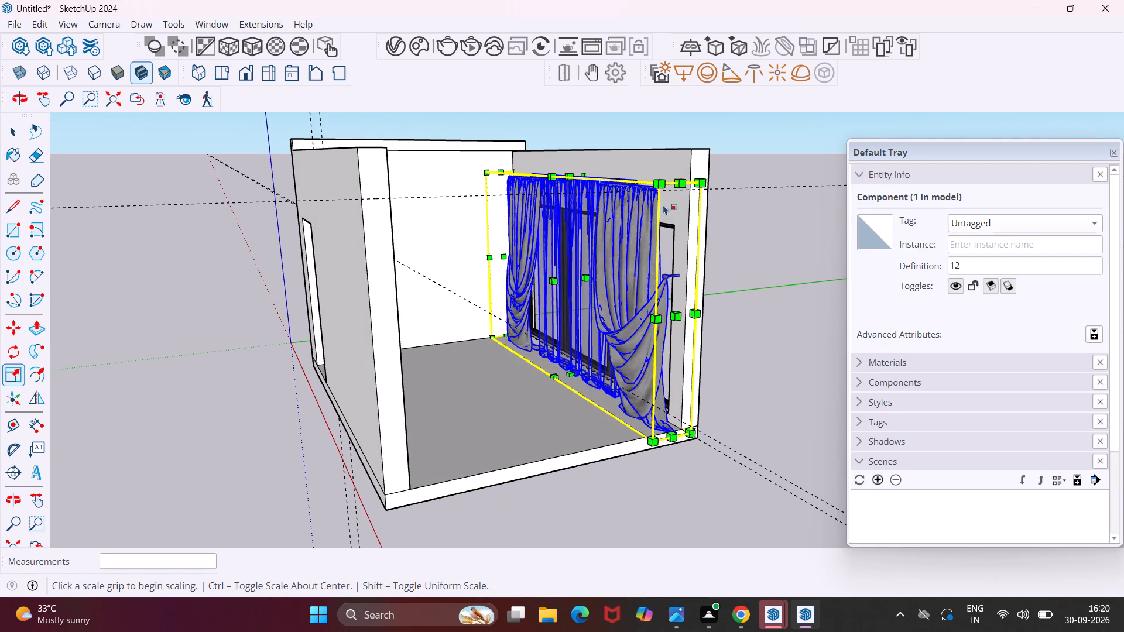
middle_drag(703, 228, 643, 244)
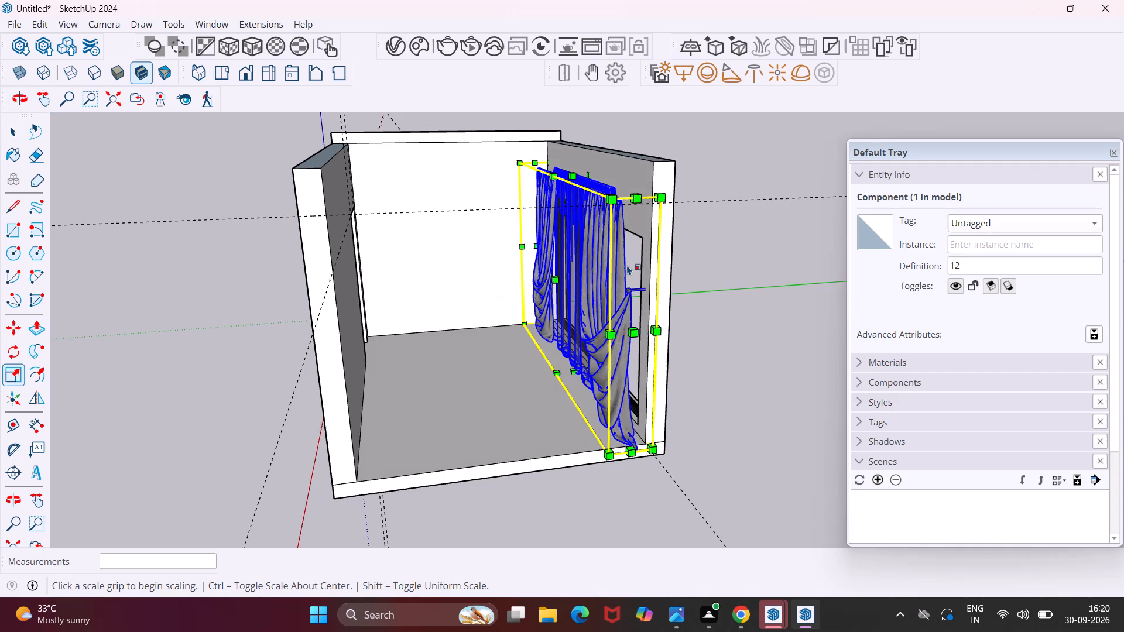
scroll(627, 265, up, 4)
middle_drag(627, 265, 593, 267)
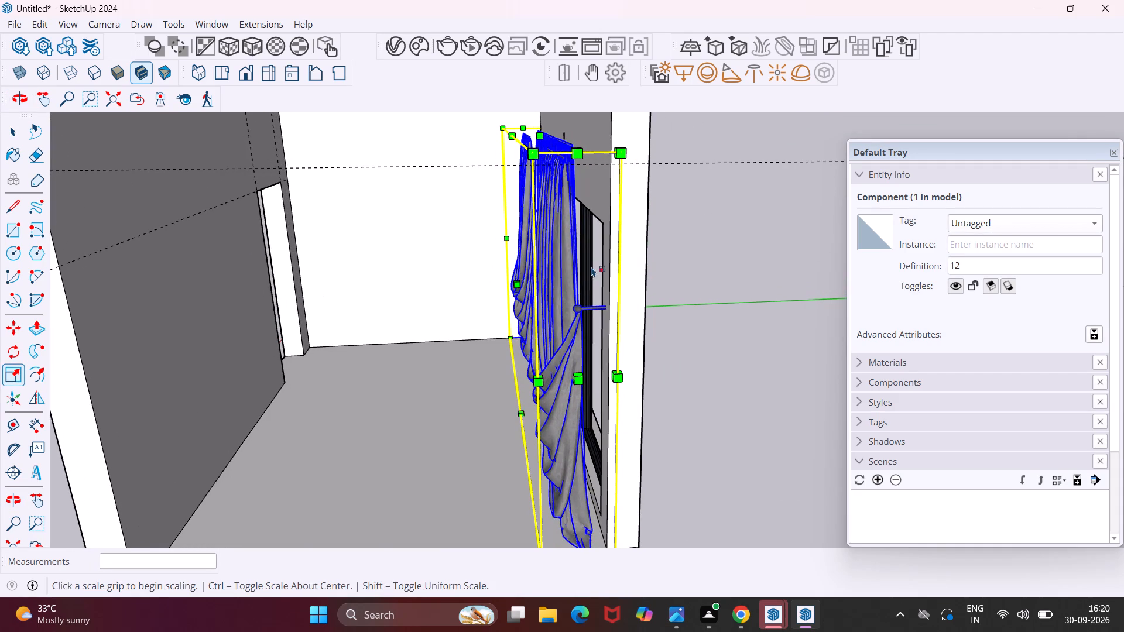
middle_drag(591, 283, 564, 283)
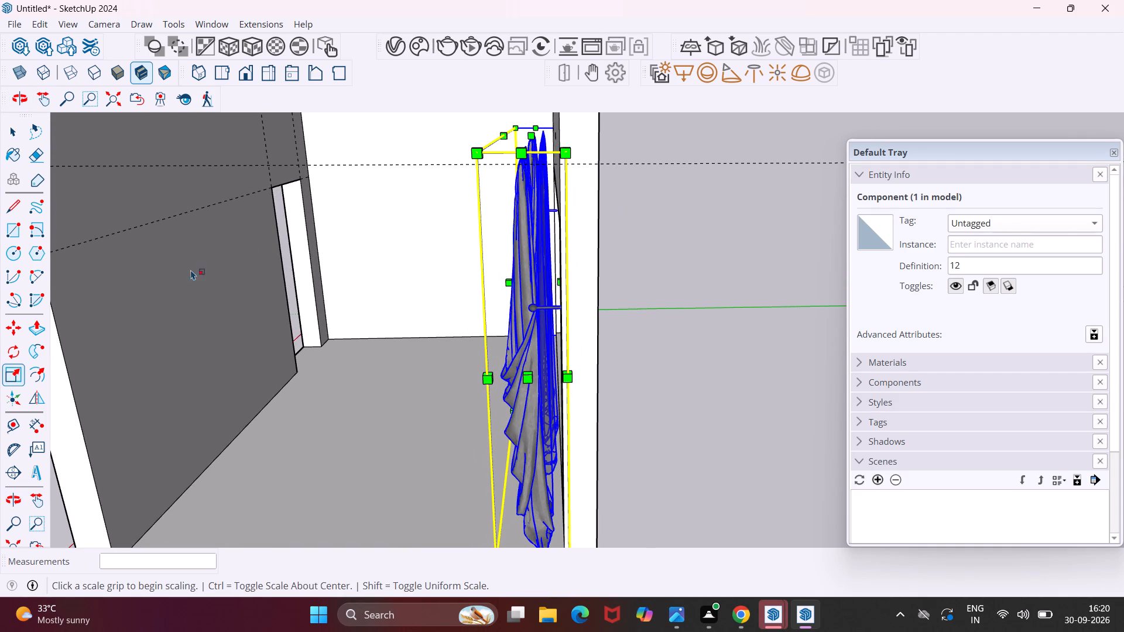
click(7, 332)
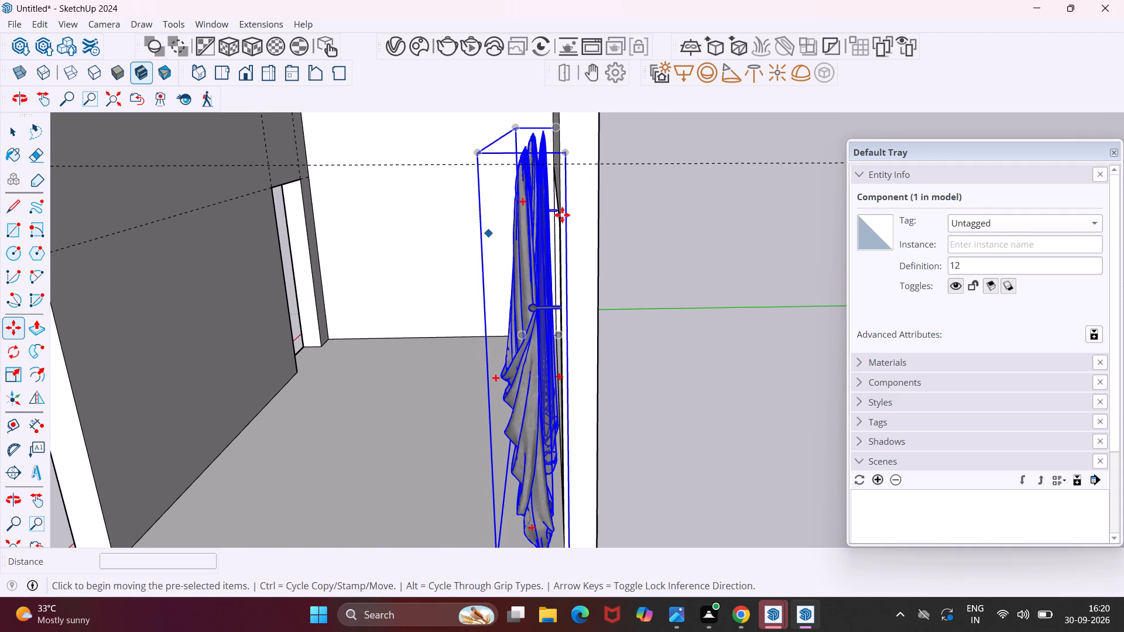
click(565, 151)
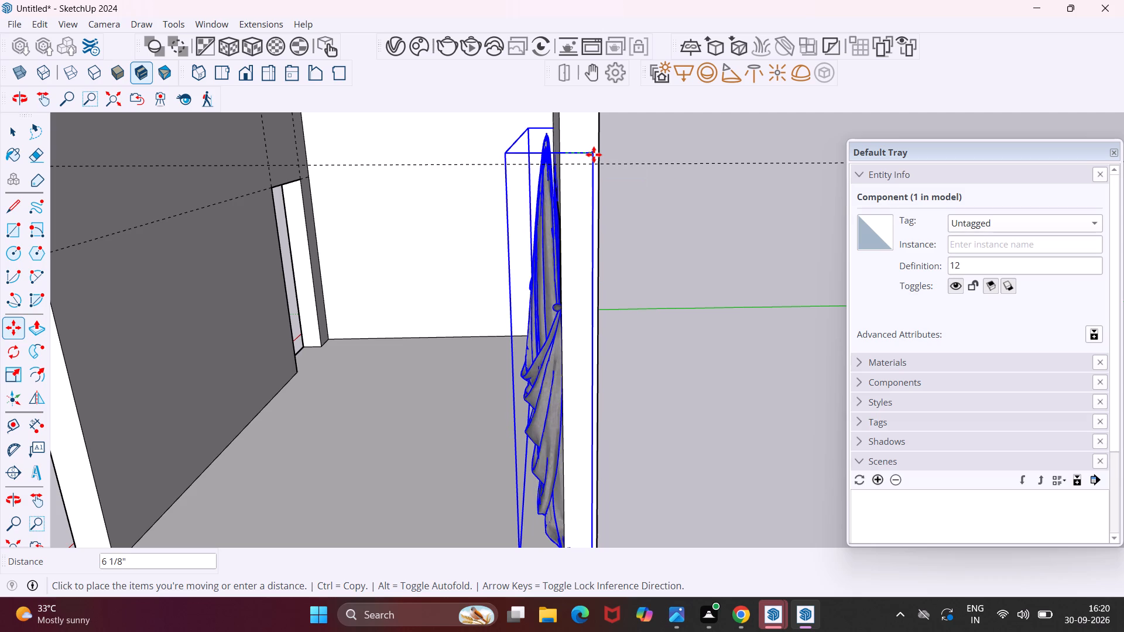
middle_drag(587, 157, 636, 157)
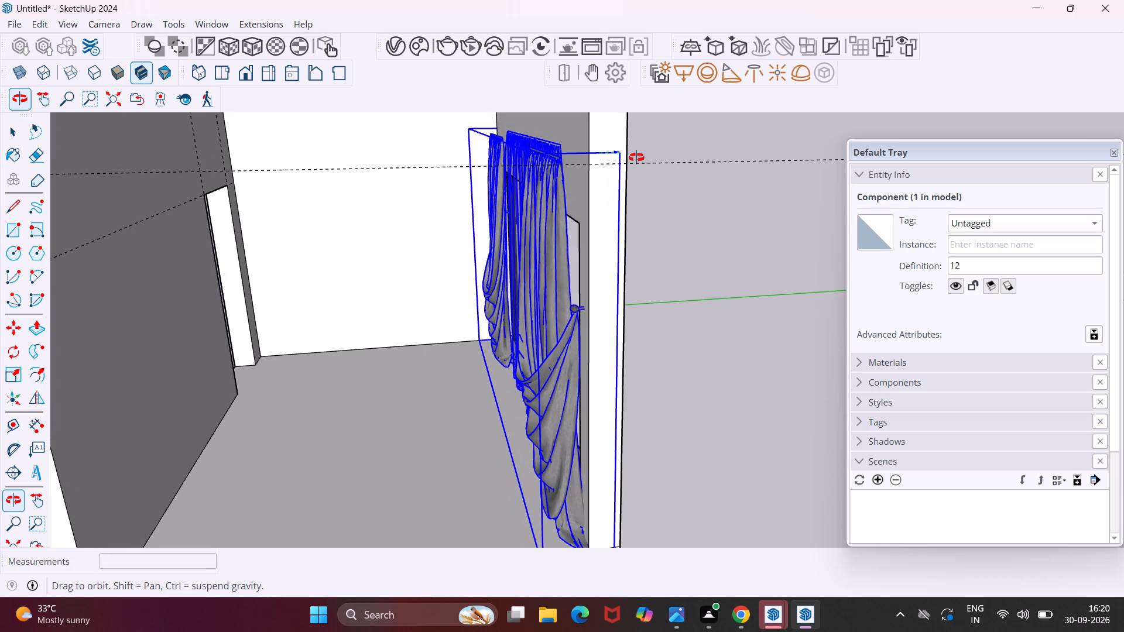
middle_drag(636, 157, 580, 168)
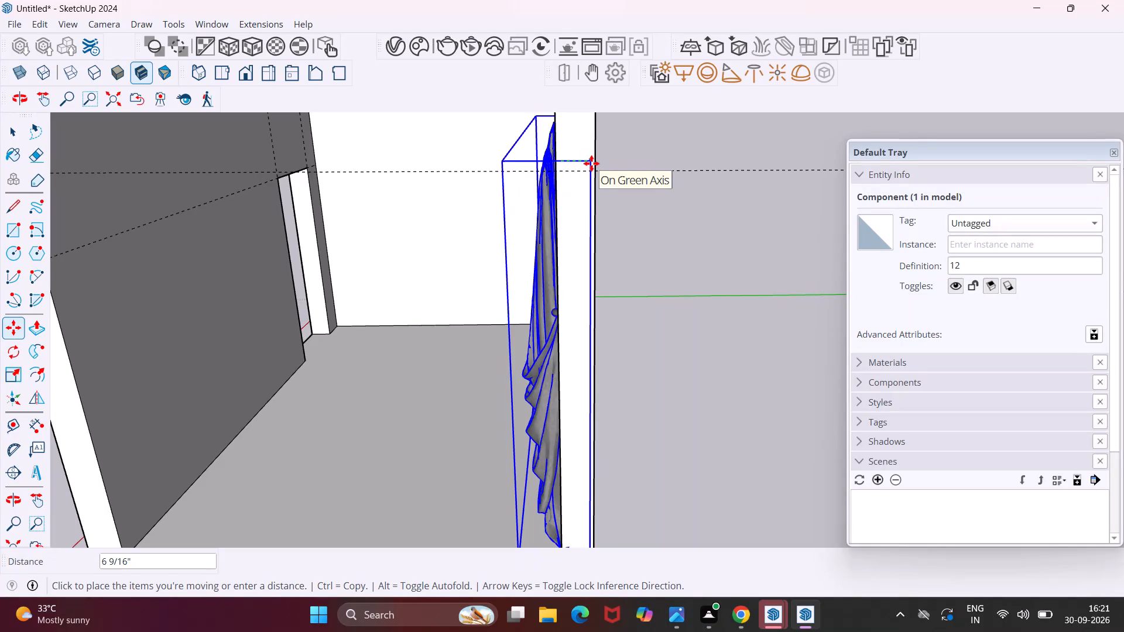
click(591, 163)
Move the curtain about 6" further toward the window wall, up to the guide line, and deselect it.
middle_drag(537, 170, 551, 168)
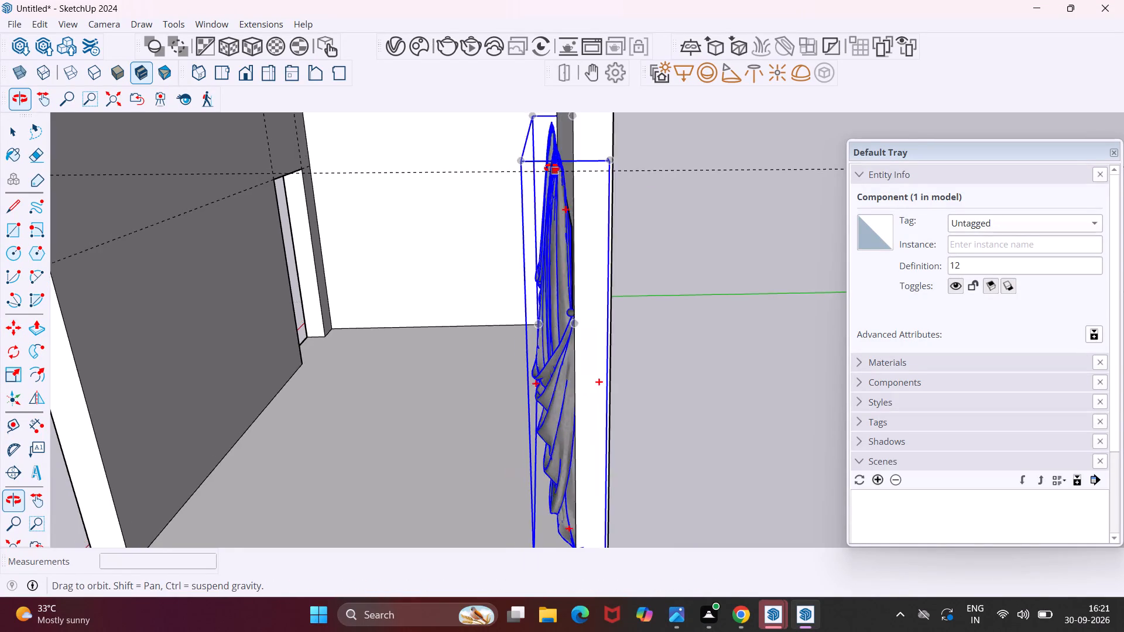
middle_drag(551, 168, 556, 220)
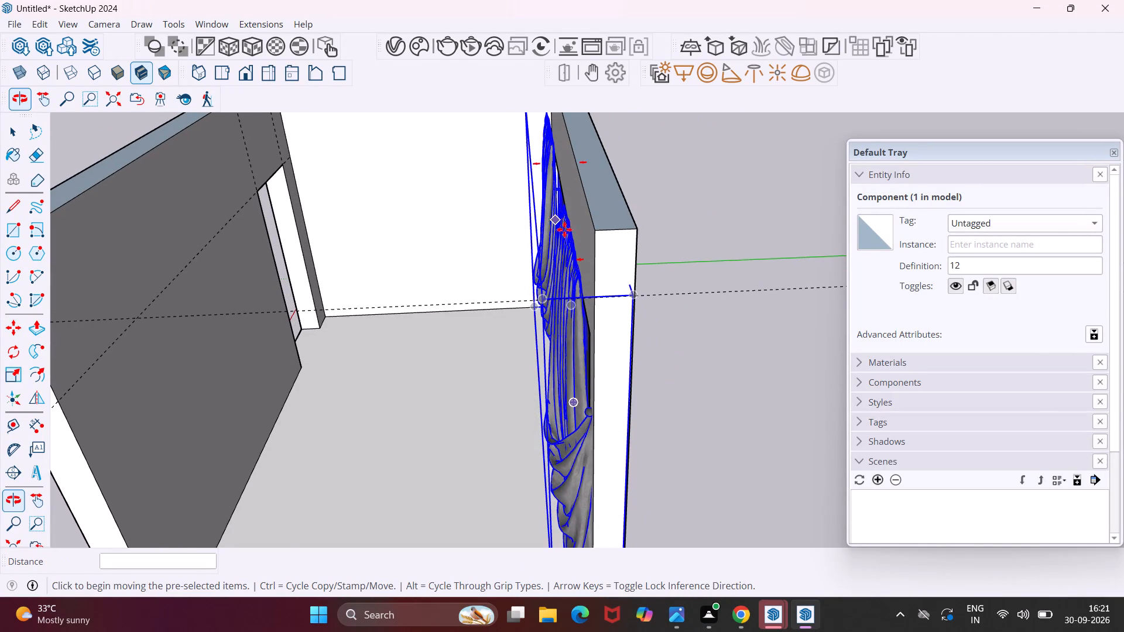
scroll(578, 249, up, 10)
middle_drag(578, 249, 553, 251)
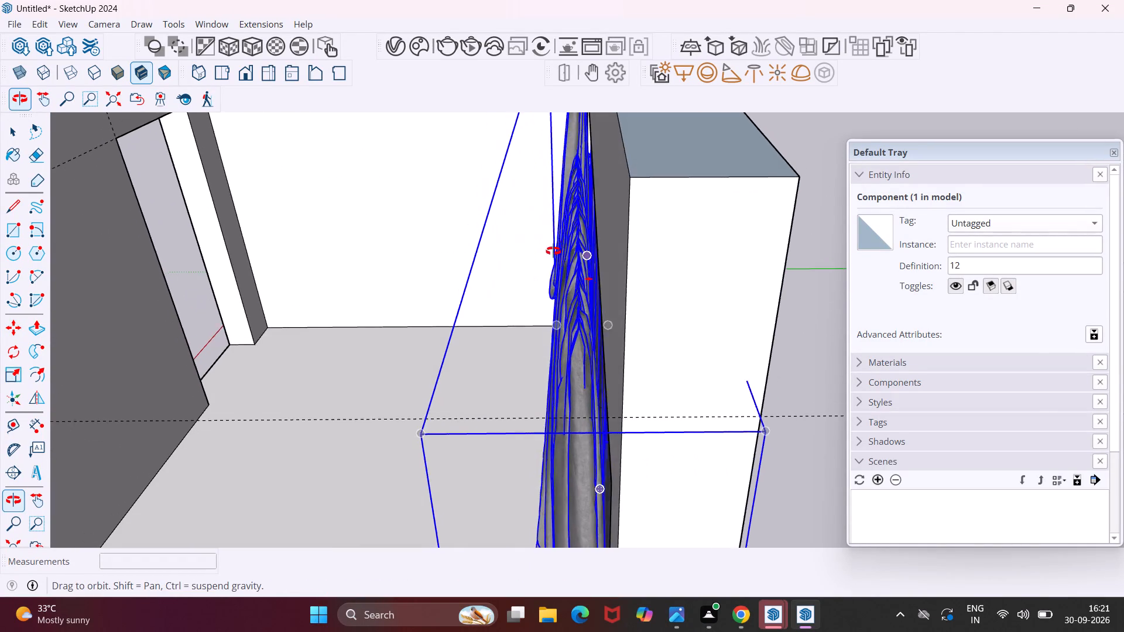
middle_drag(553, 251, 539, 217)
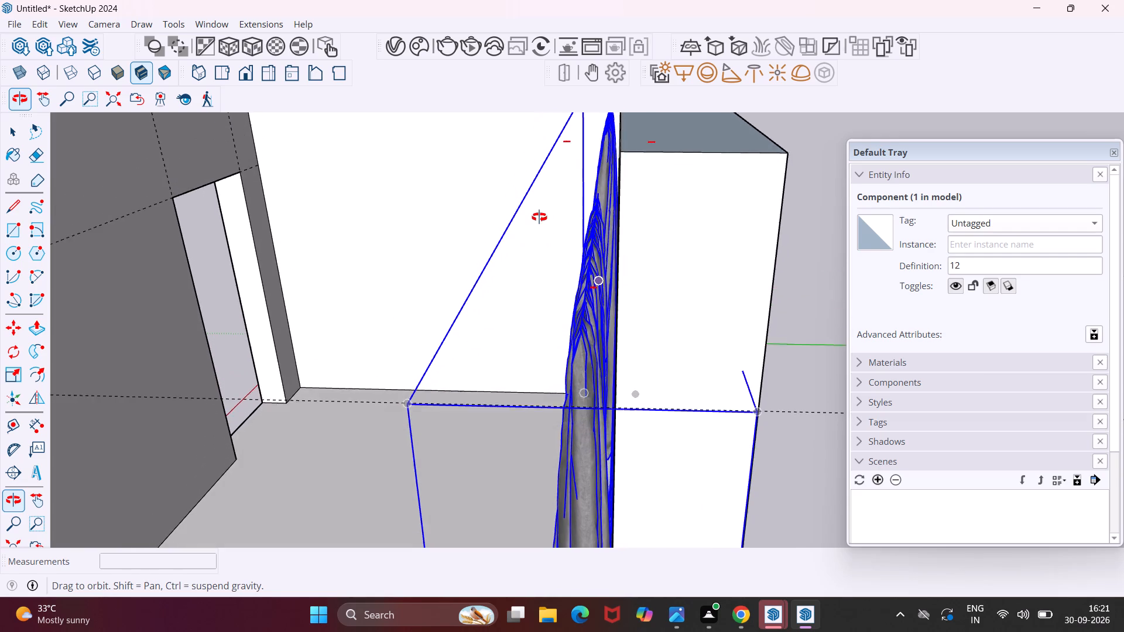
middle_drag(539, 217, 539, 201)
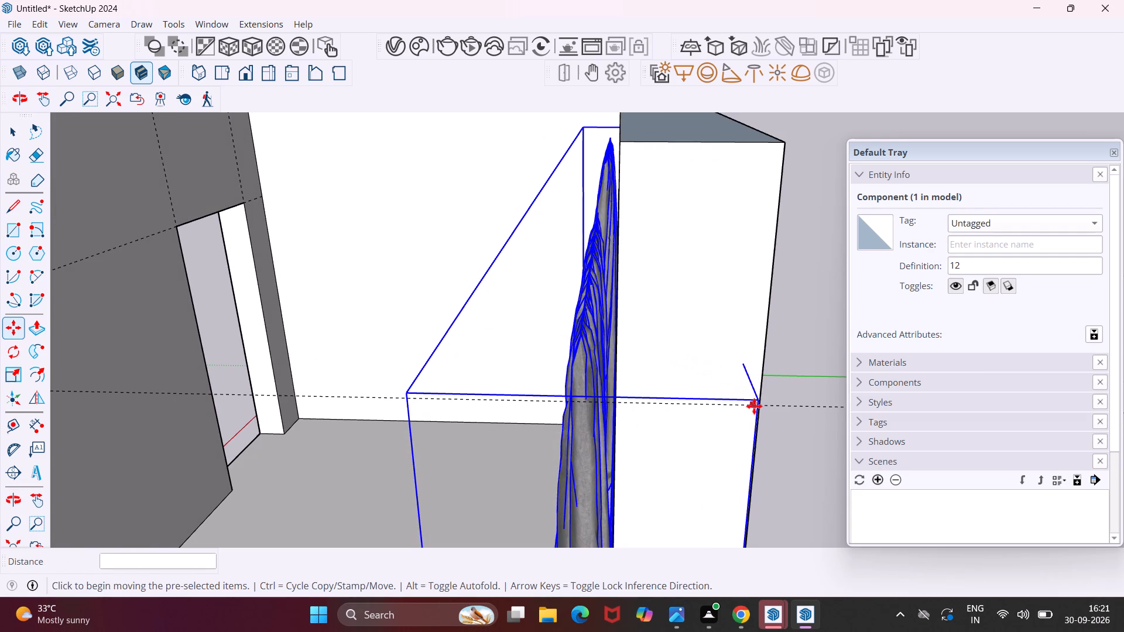
click(757, 401)
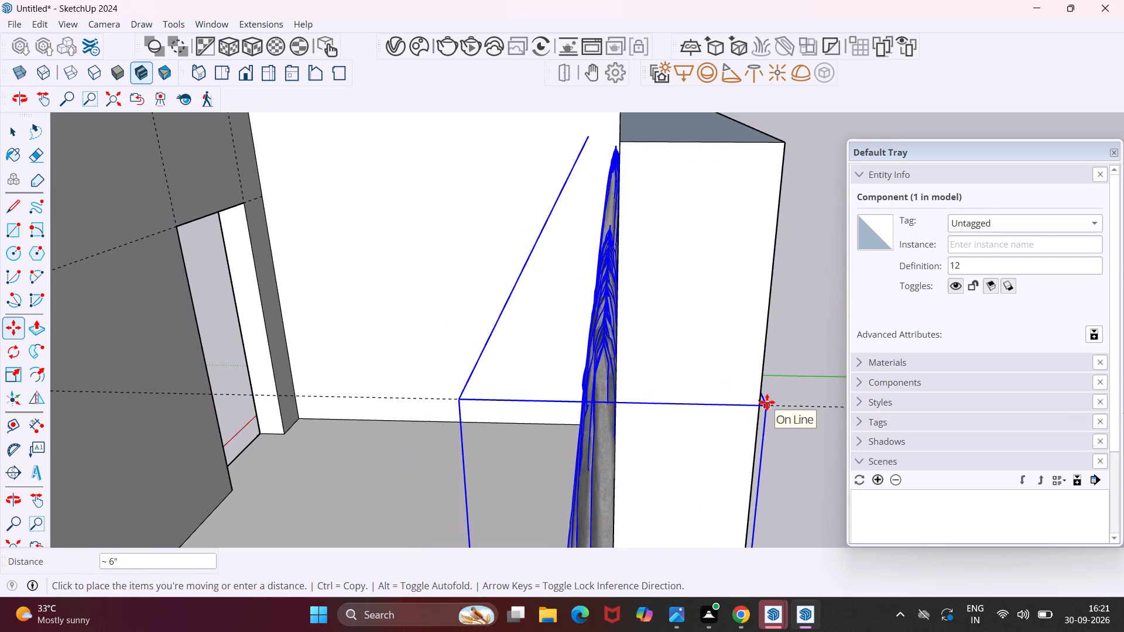
click(767, 402)
scroll(660, 376, down, 5)
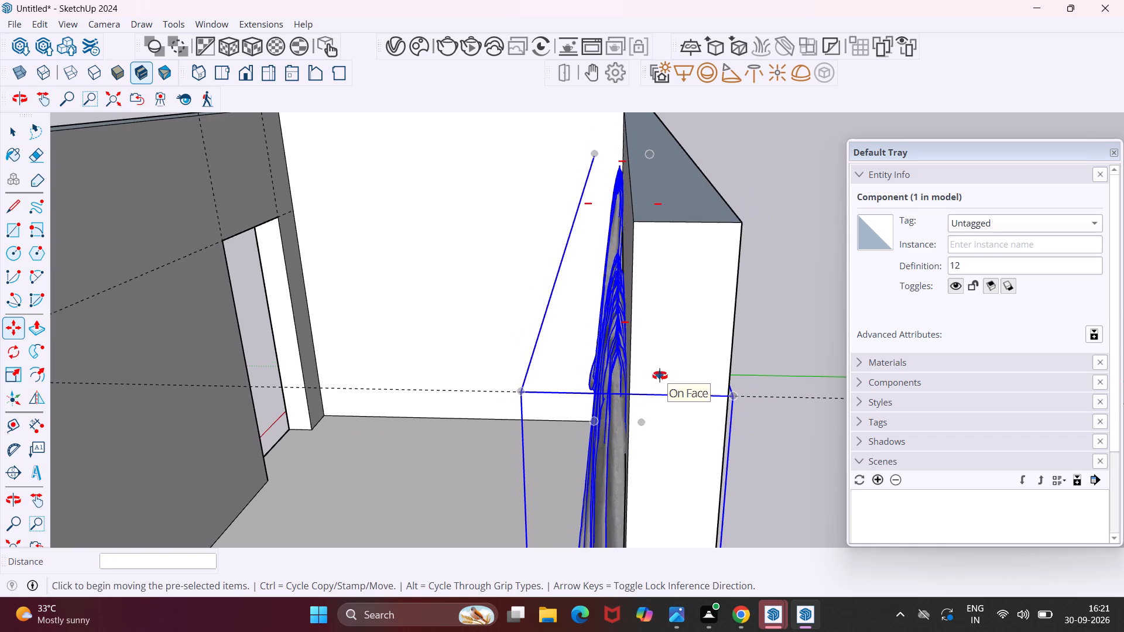
middle_drag(660, 376, 697, 333)
scroll(630, 338, down, 9)
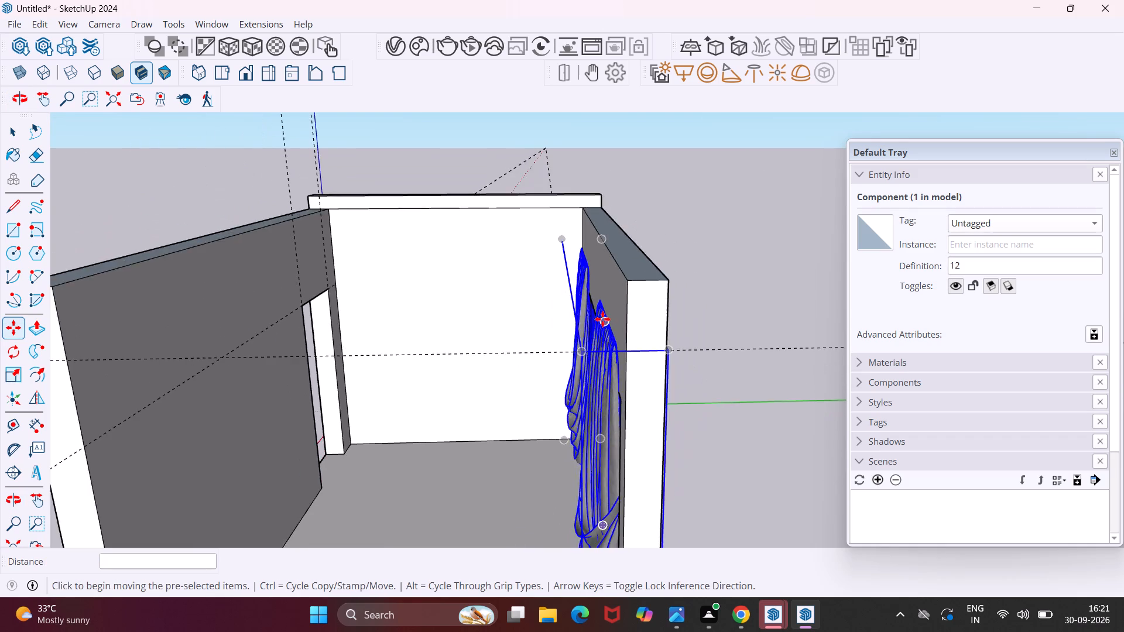
scroll(598, 316, down, 11)
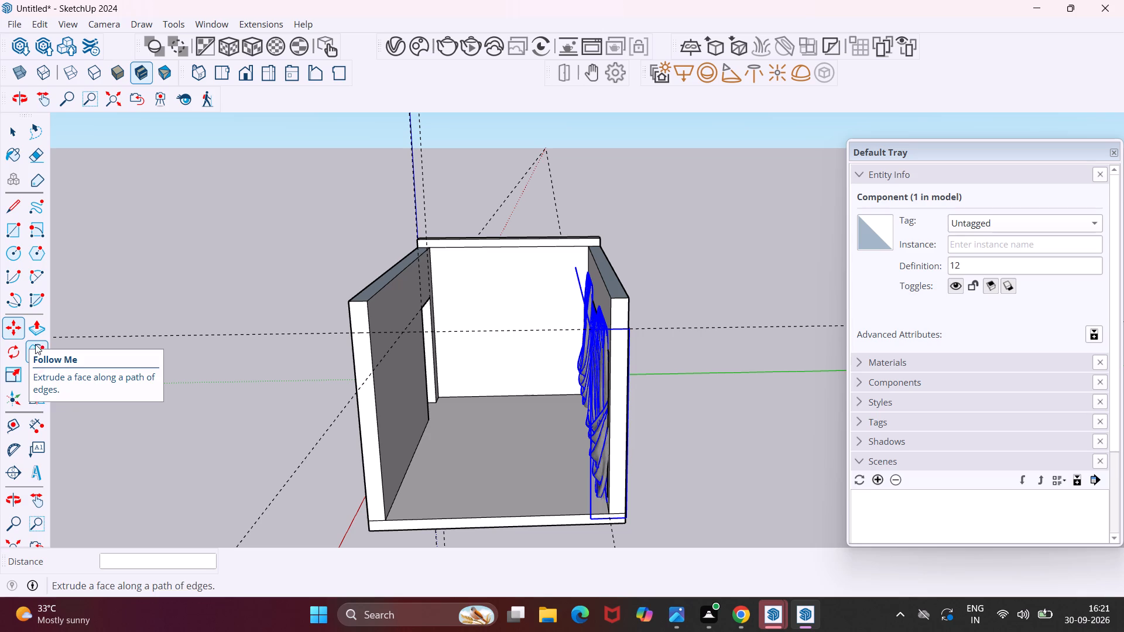
click(1121, 0)
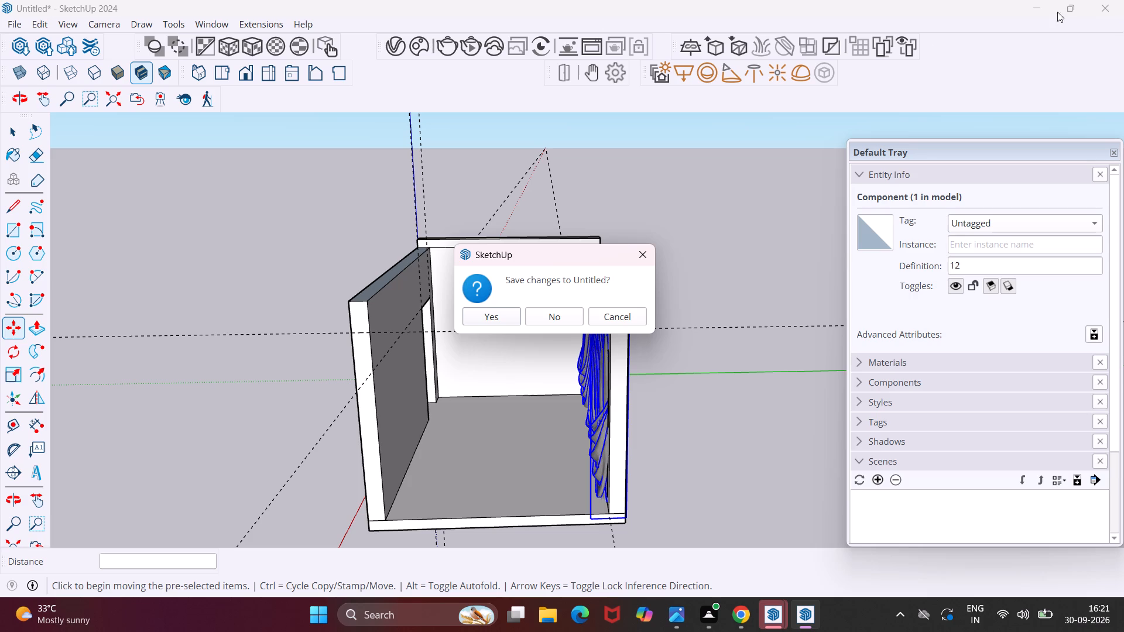
click(642, 259)
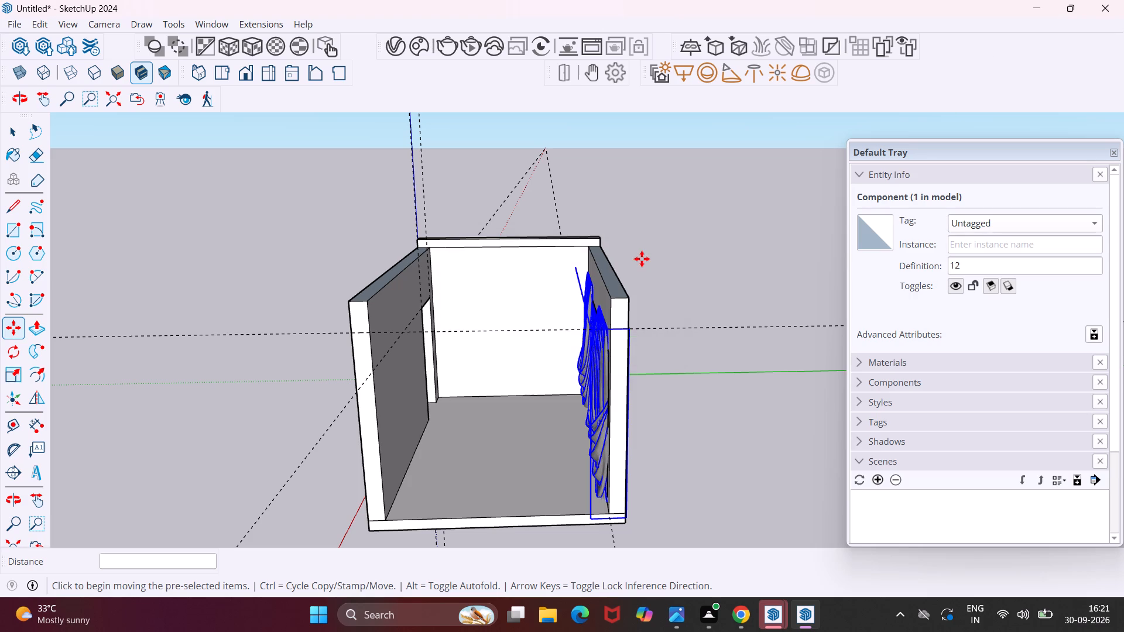
key(space)
click(642, 259)
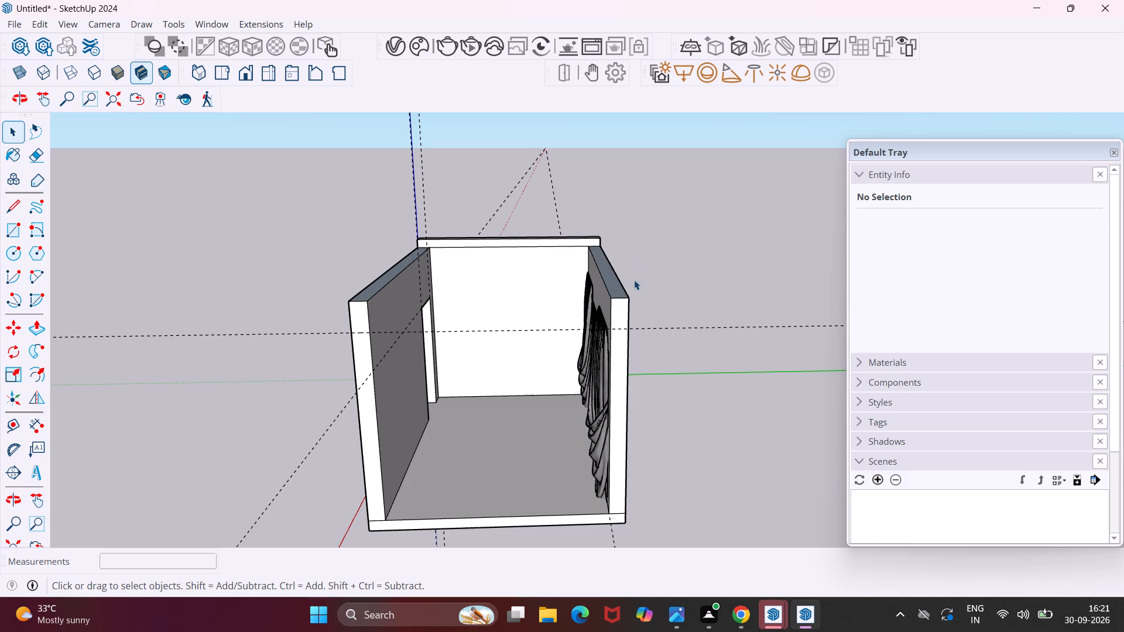
Save the model in the Documents folder as a SketchUp model named hall.
key(ctrl+s)
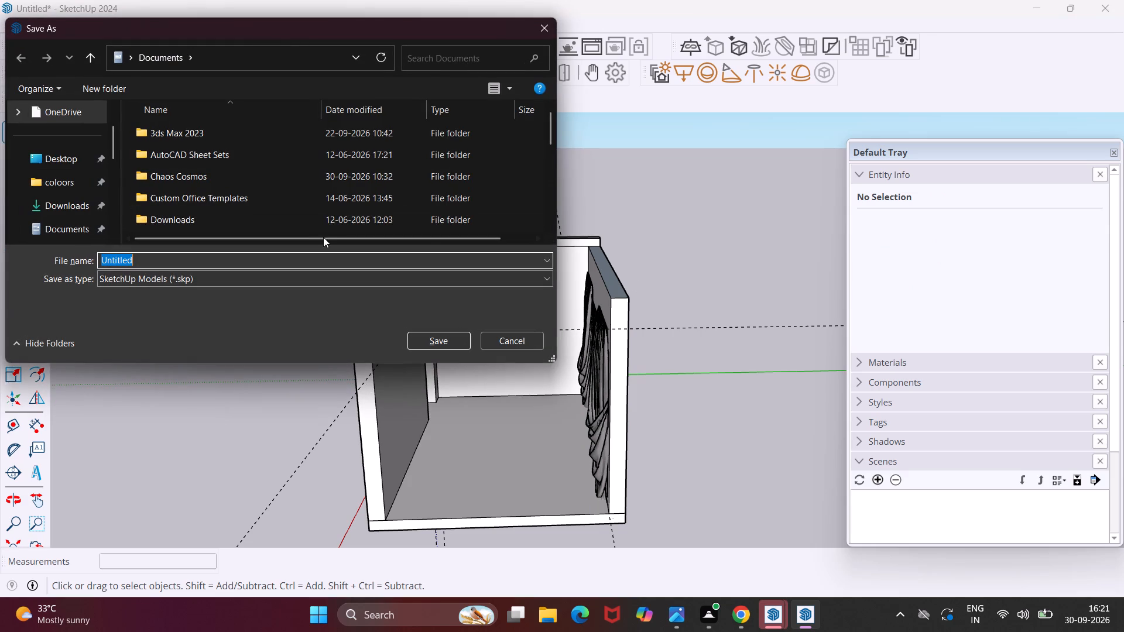
click(255, 262)
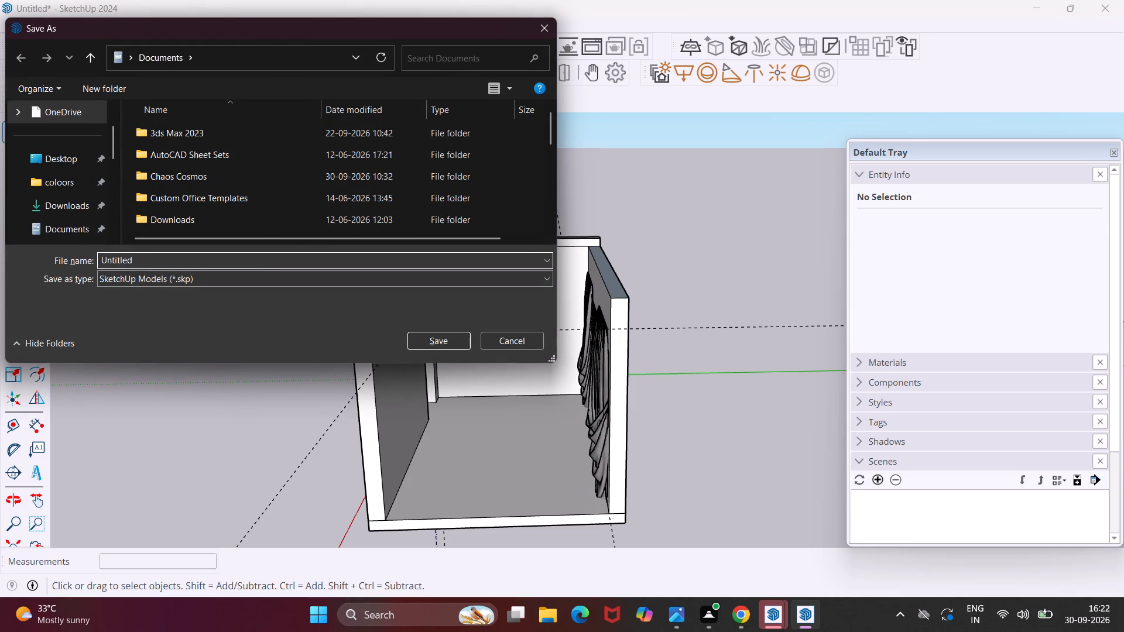
key(BackSpace)
key(BackSpace)
key(BackSpace)
key(BackSpace)
key(BackSpace)
key(BackSpace)
key(BackSpace)
key(BackSpace)
key(BackSpace)
key(BackSpace)
text(hall)
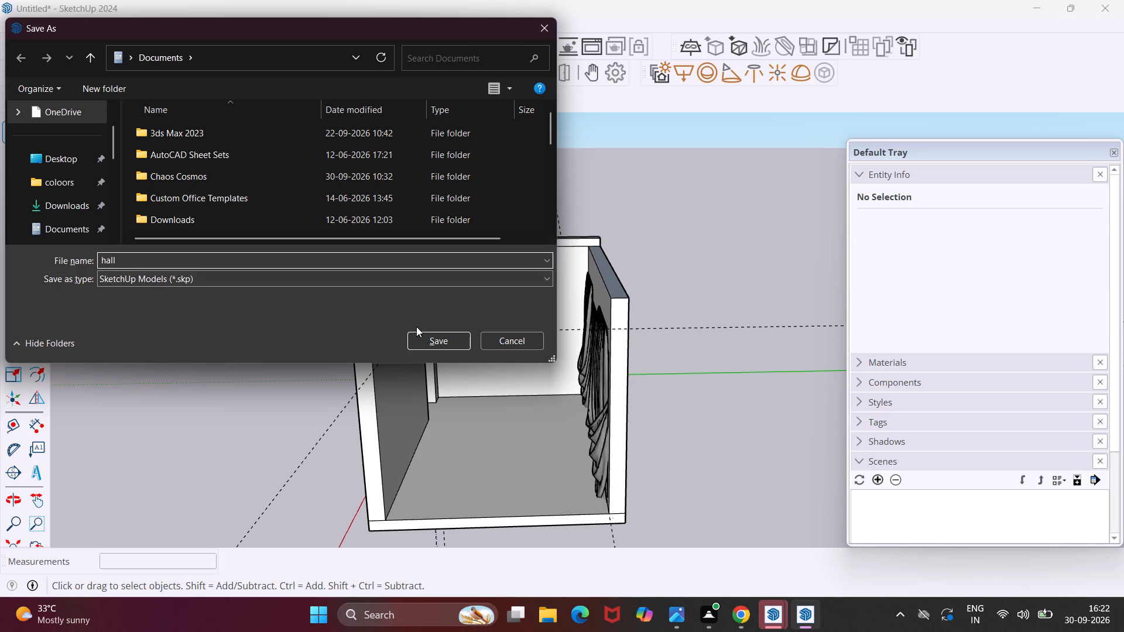
click(446, 339)
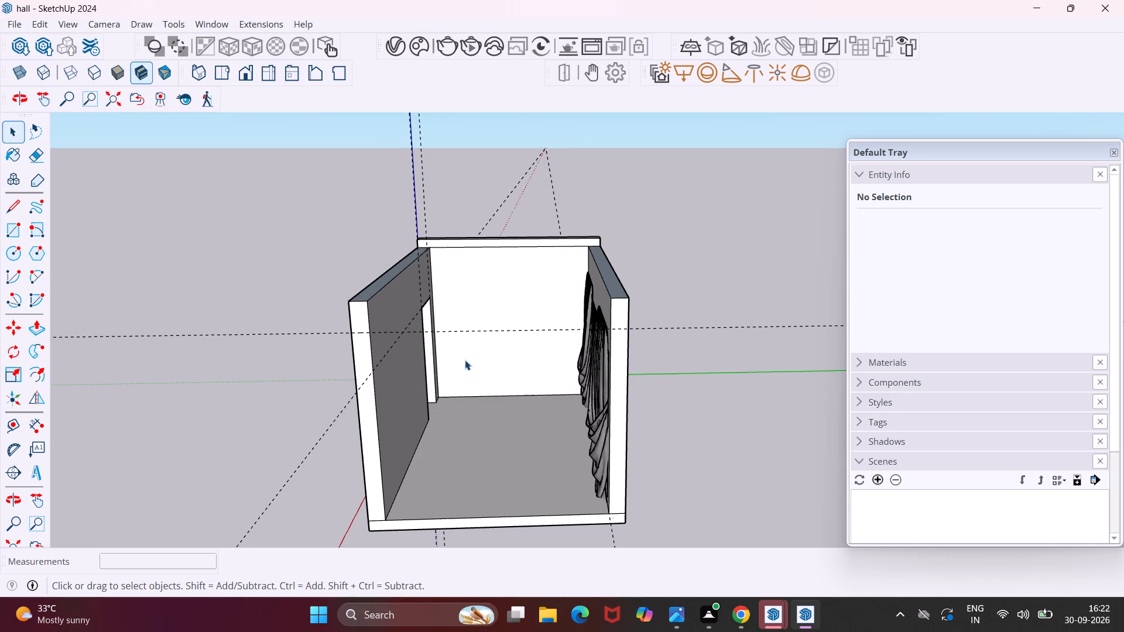
Open 3D Warehouse and search its models for door.
middle_drag(465, 360, 408, 375)
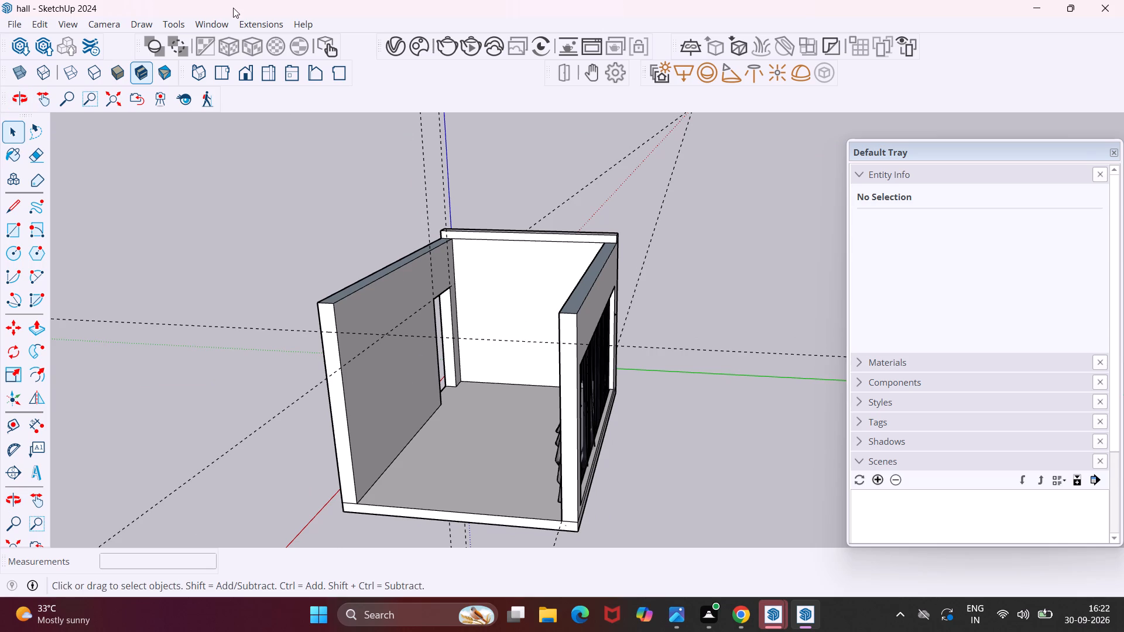
click(217, 23)
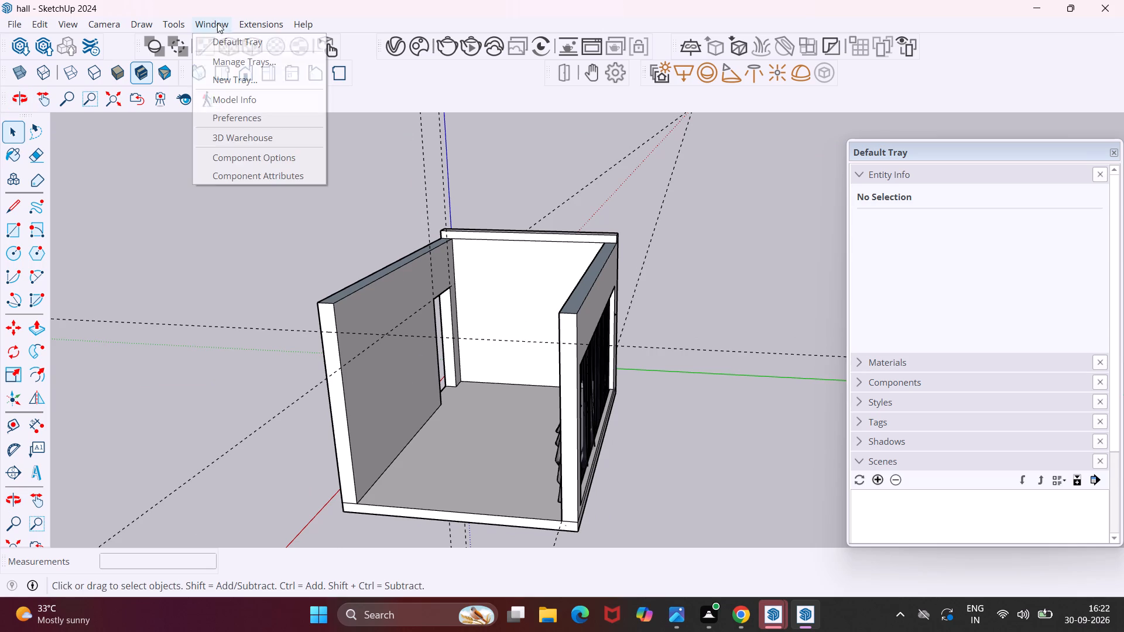
click(248, 129)
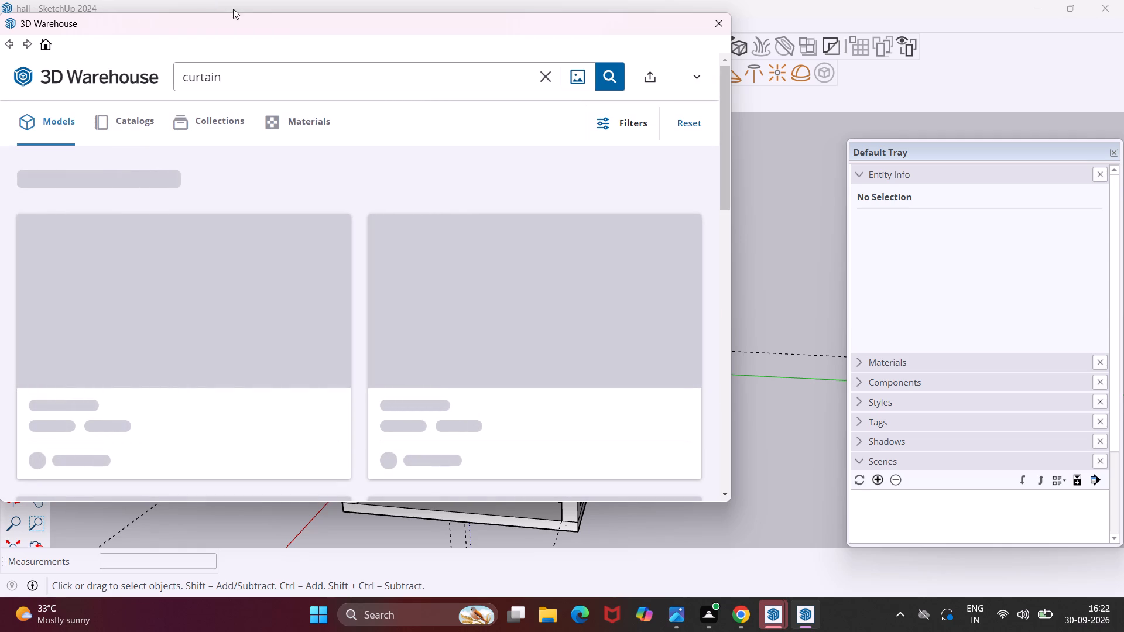
click(238, 79)
key(BackSpace)
key(BackSpace)
key(BackSpace)
key(BackSpace)
key(BackSpace)
key(BackSpace)
key(BackSpace)
text(door)
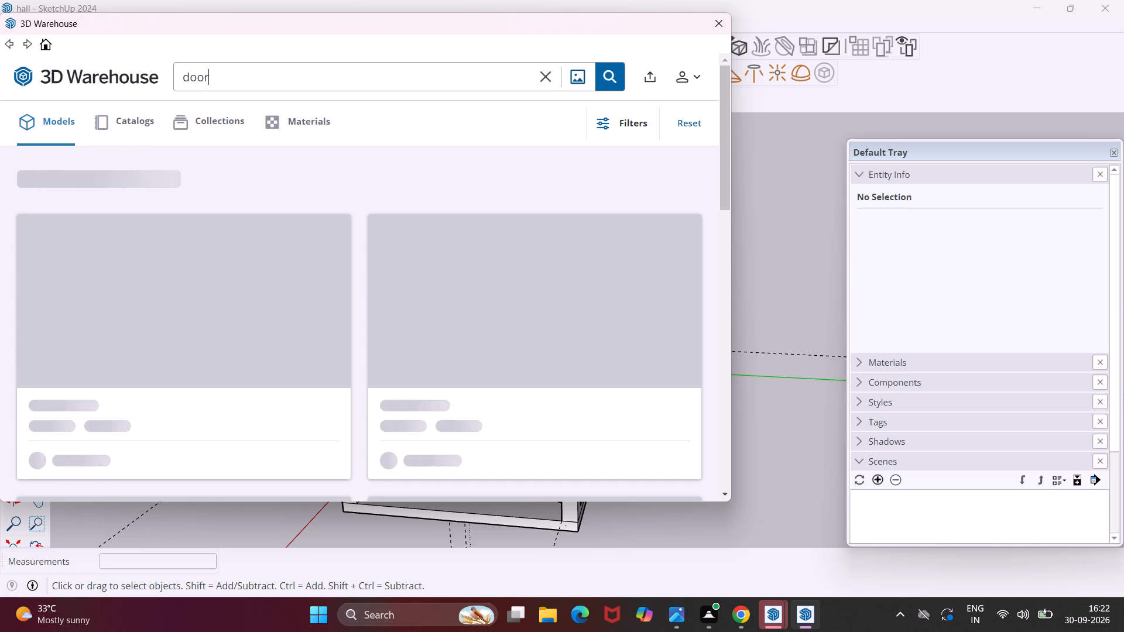
key(Return)
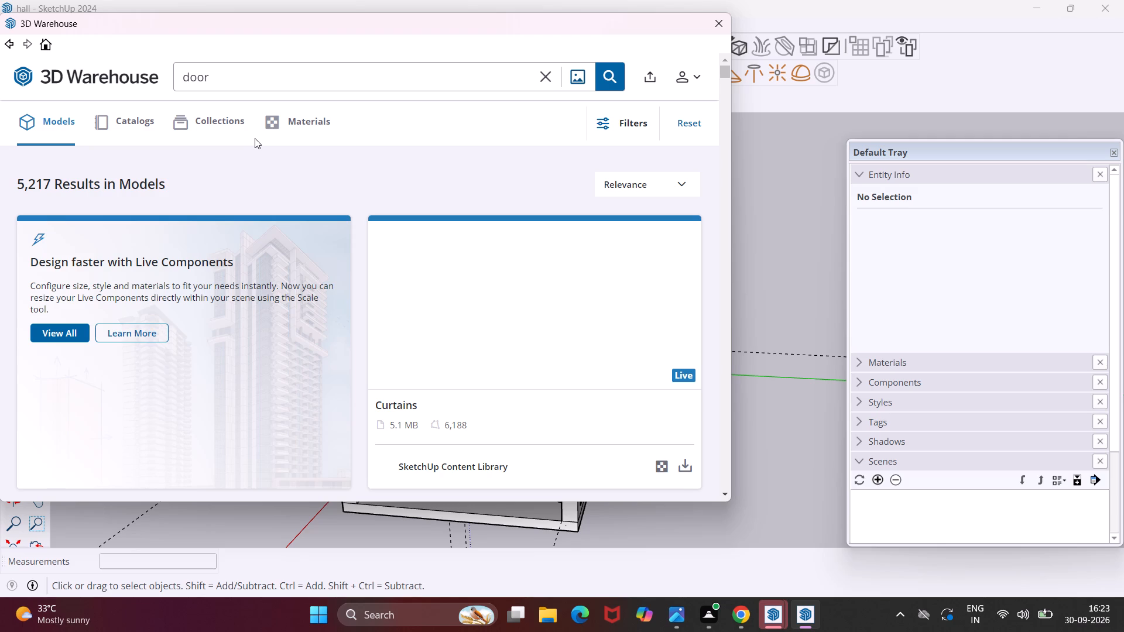
Load a brown wooden panelled door from the results and place it outside the room, near the doorway wall's corner.
scroll(405, 304, down, 2)
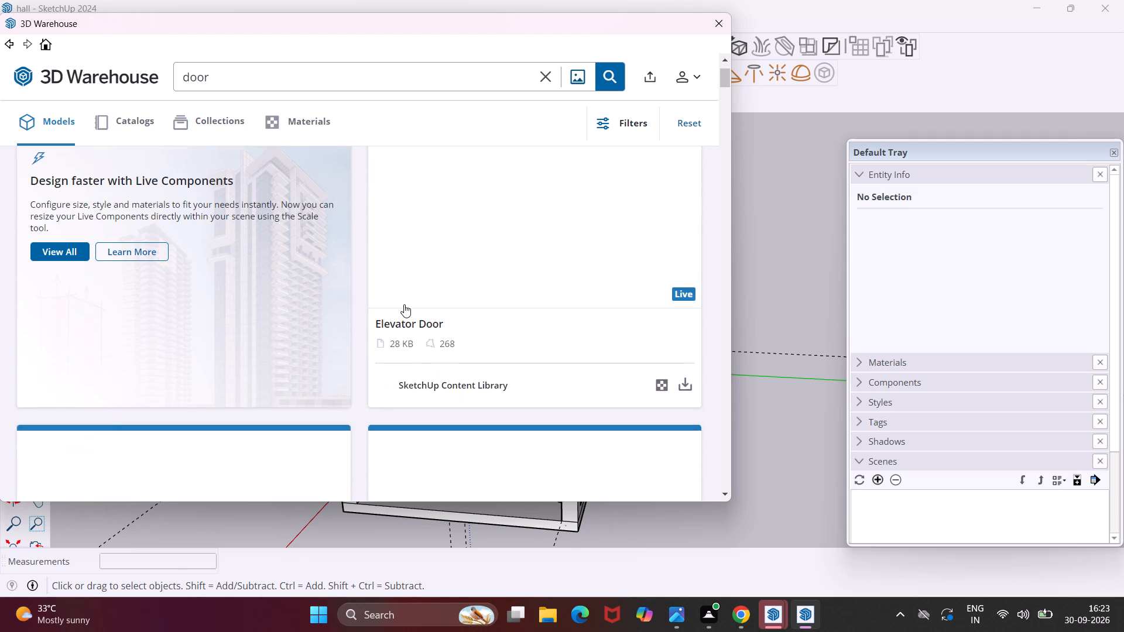
scroll(404, 304, down, 2)
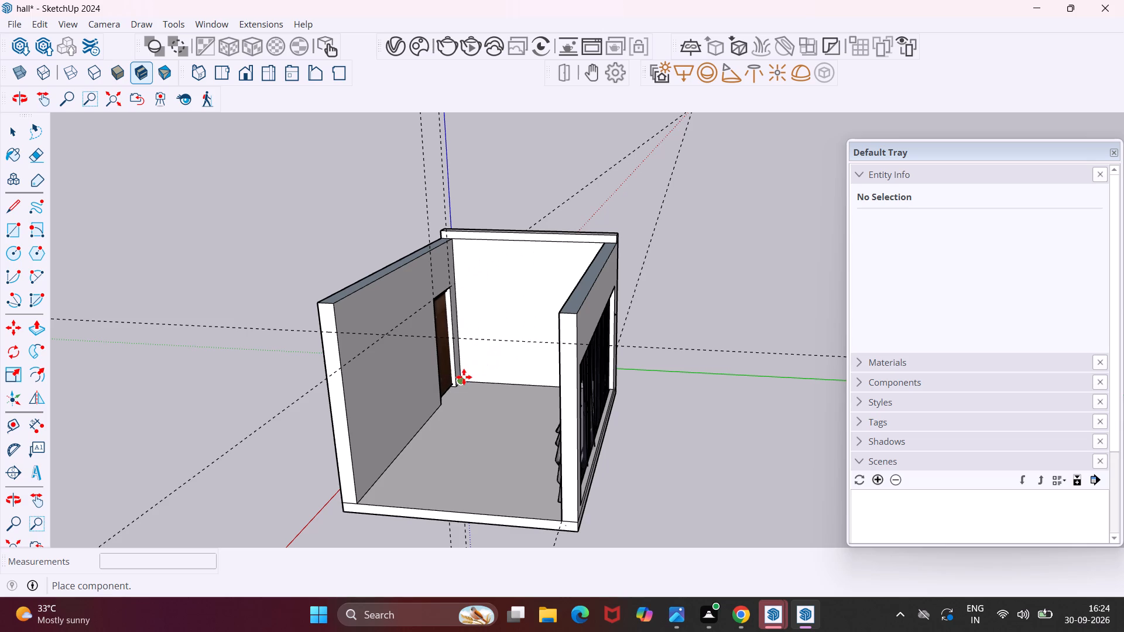
middle_drag(462, 377, 460, 404)
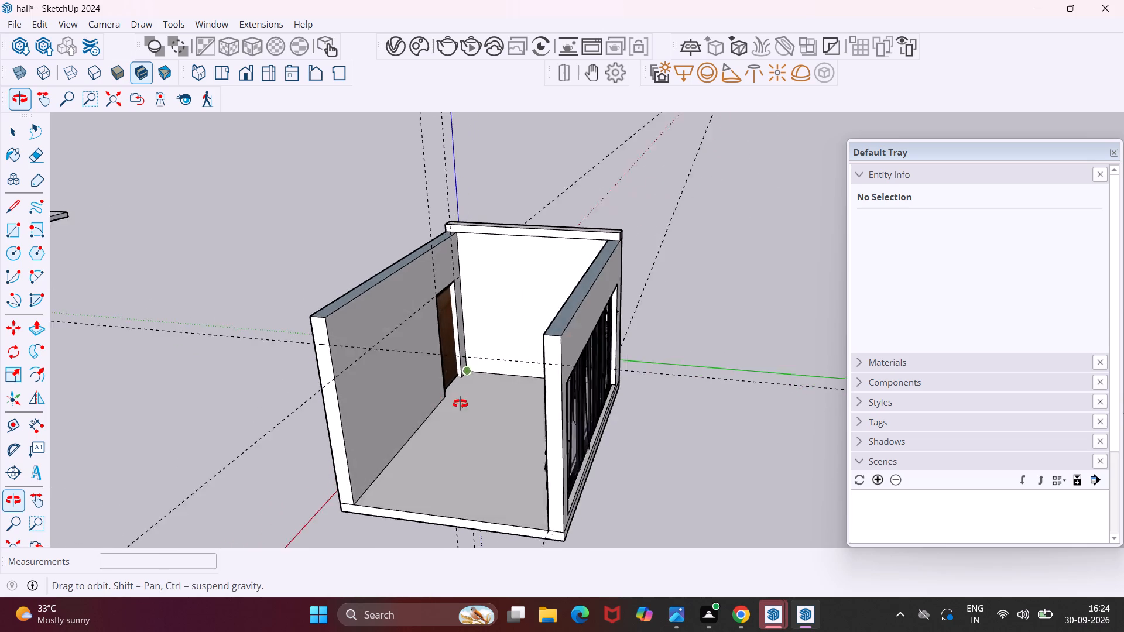
middle_drag(460, 404, 466, 406)
middle_drag(456, 389, 474, 393)
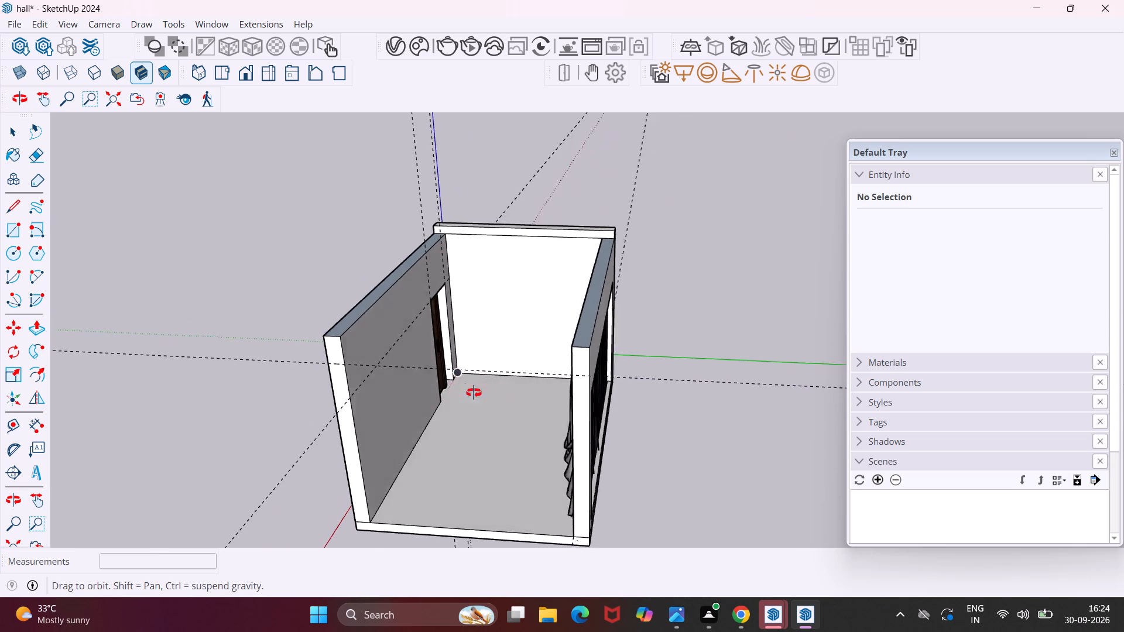
middle_drag(474, 393, 804, 329)
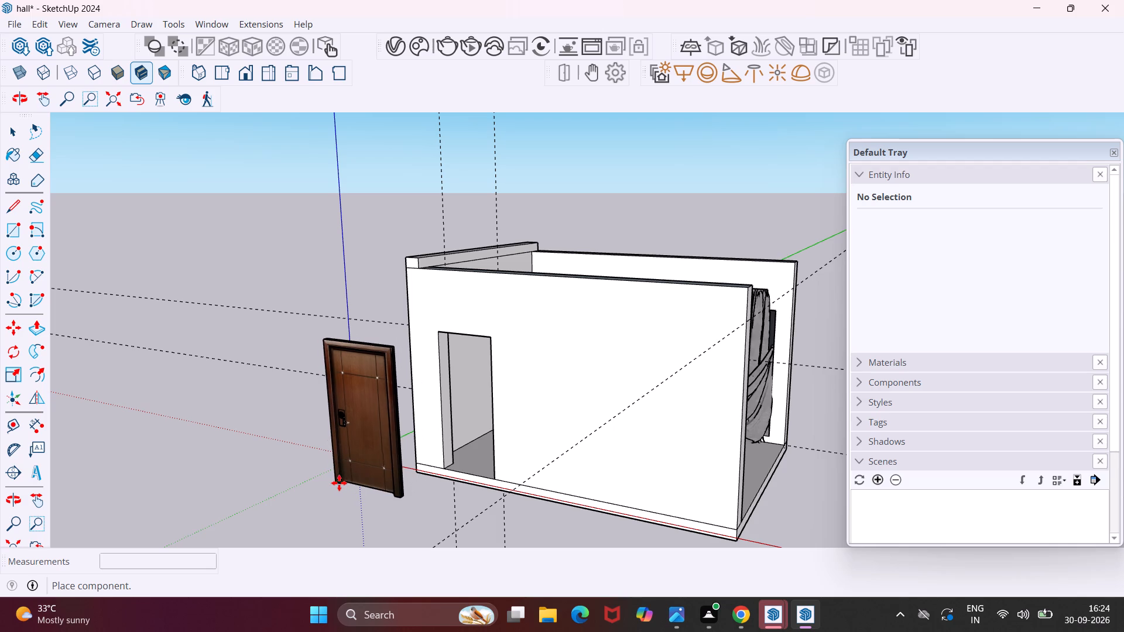
click(332, 483)
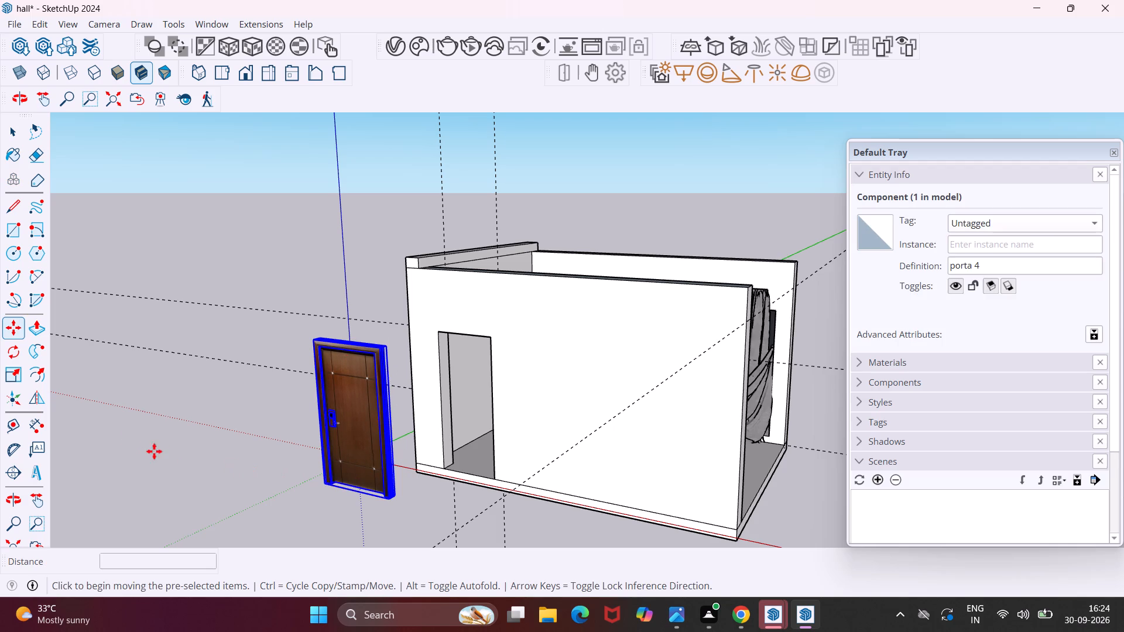
Rotate the wooden door 180 degrees about the vertical axis, starting from the red axis.
click(19, 353)
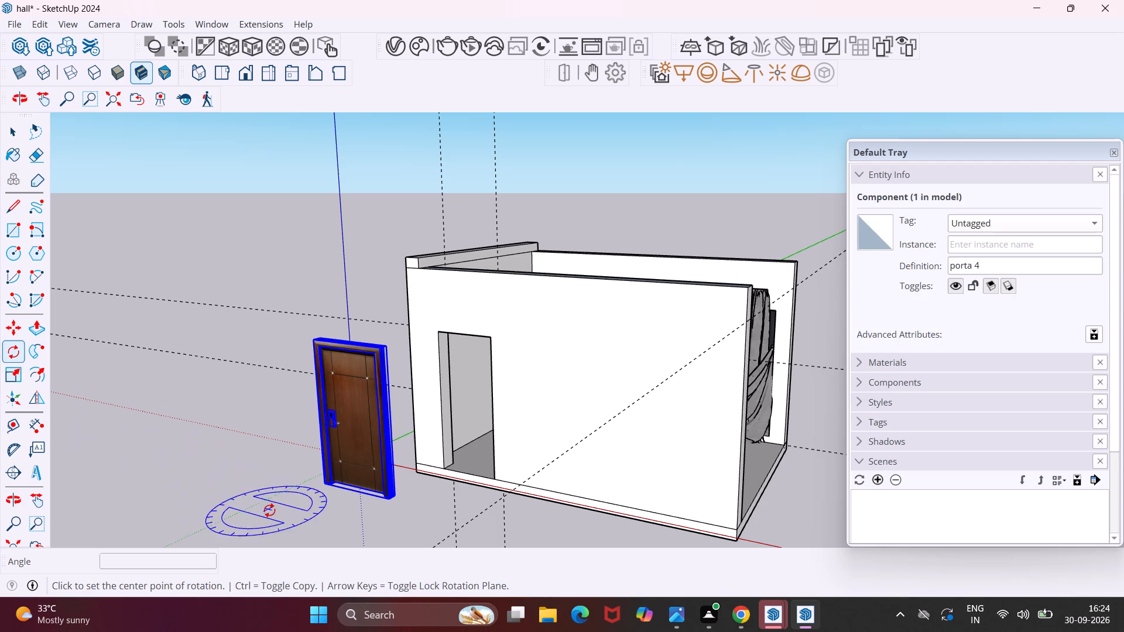
click(338, 497)
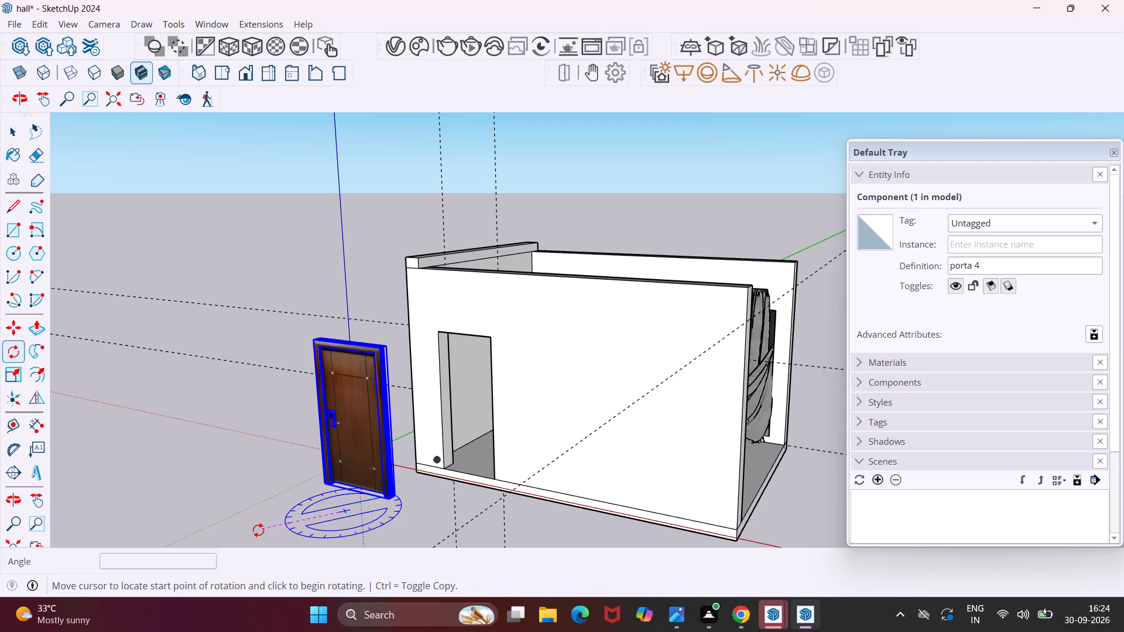
scroll(258, 530, down, 10)
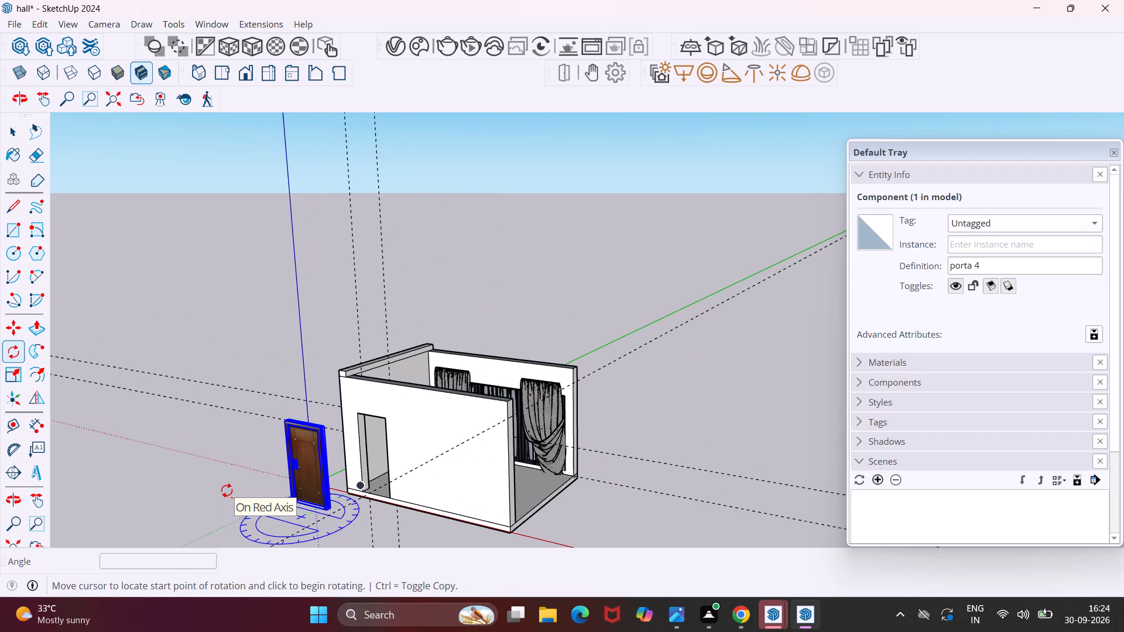
click(227, 490)
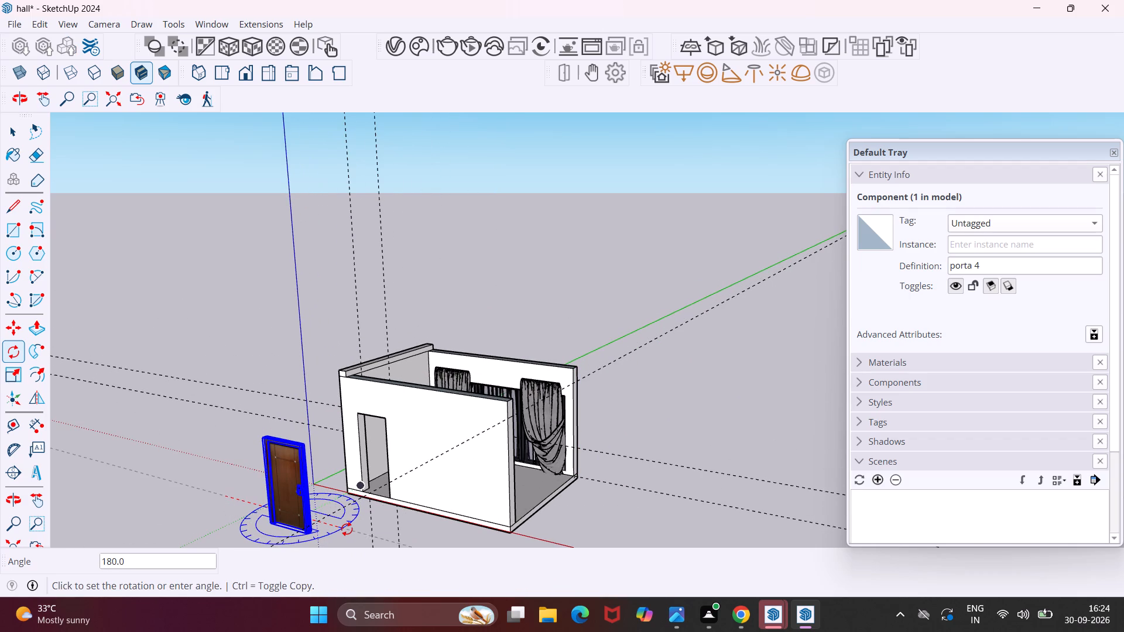
click(347, 529)
scroll(289, 490, up, 6)
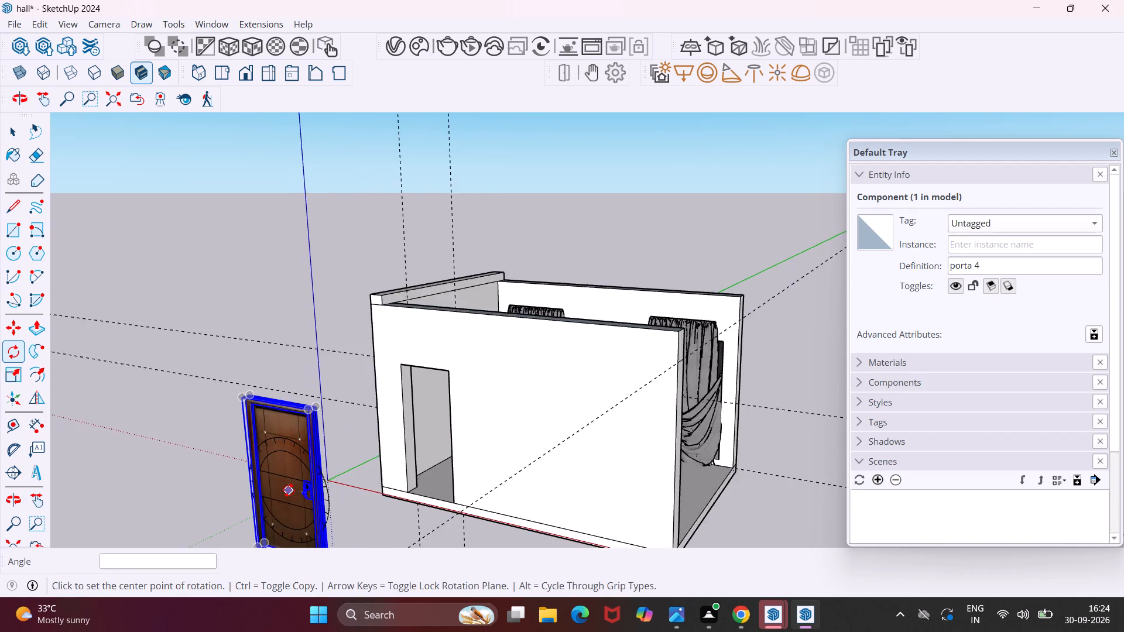
Move the wooden door by its frame's bottom corner to the bottom corner of the doorway opening on the room's inner side.
scroll(289, 490, up, 5)
middle_drag(288, 490, 676, 466)
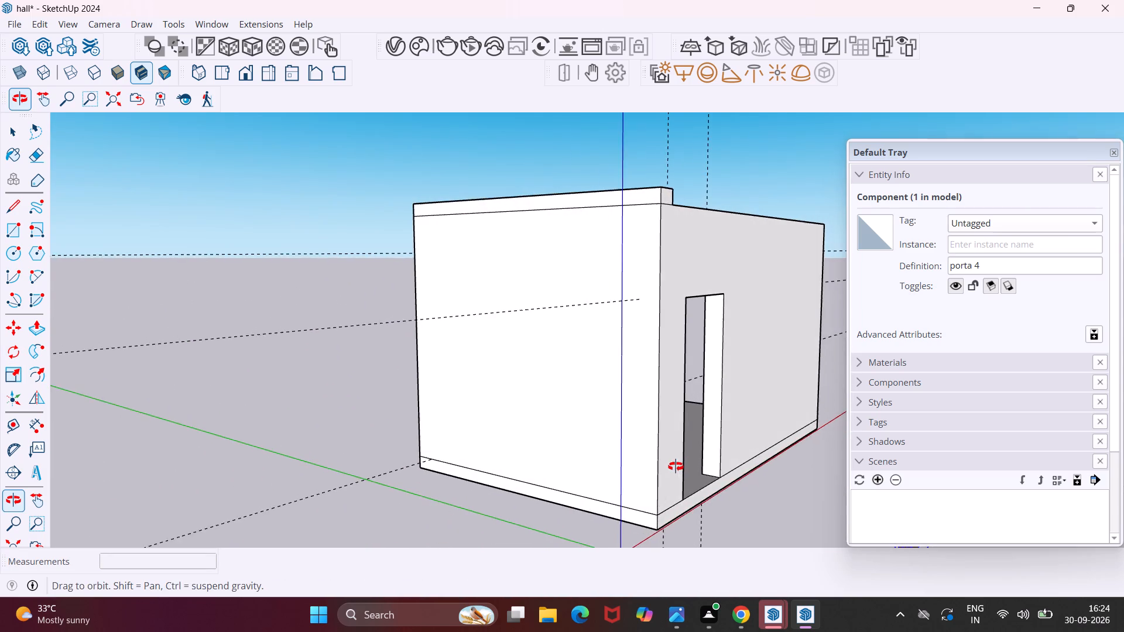
middle_drag(676, 466, 89, 458)
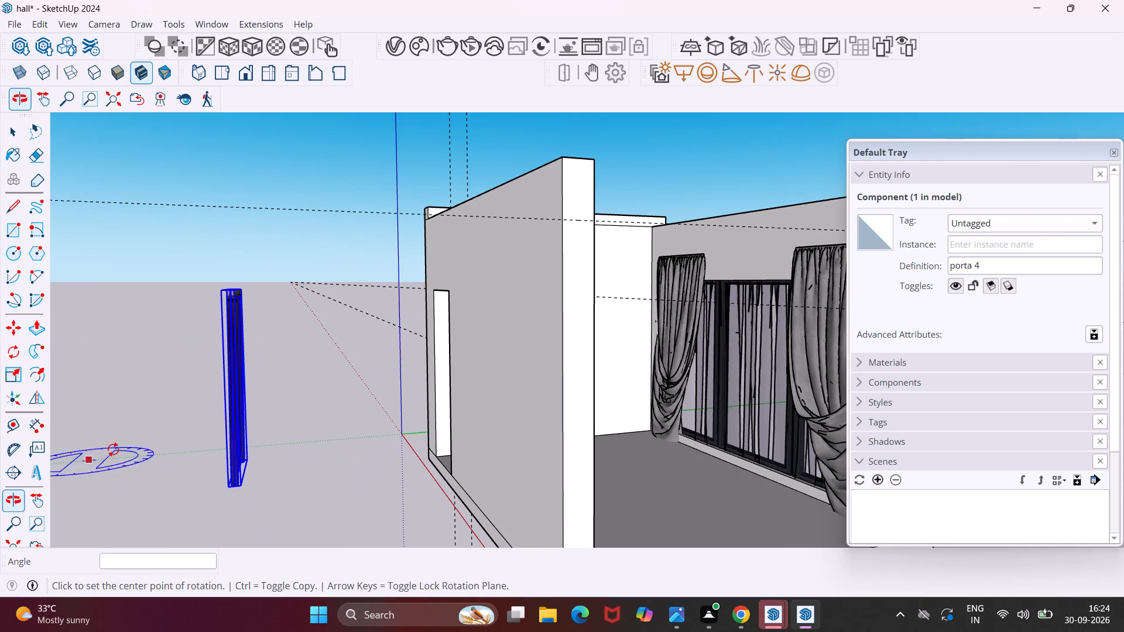
scroll(222, 438, up, 10)
middle_drag(276, 453, 203, 459)
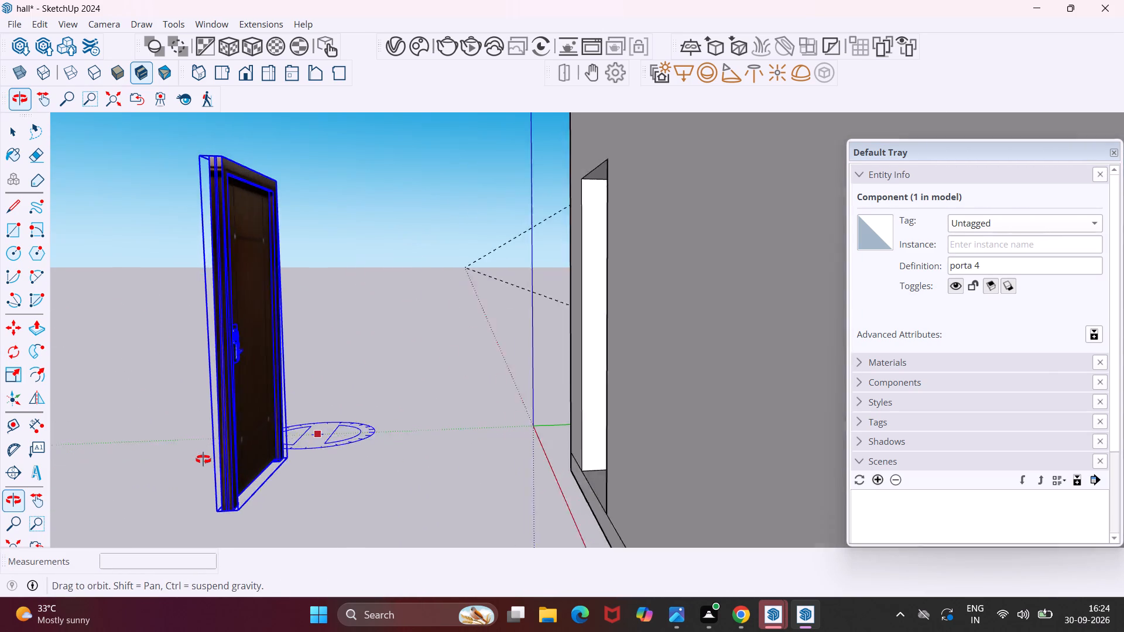
middle_drag(203, 459, 170, 457)
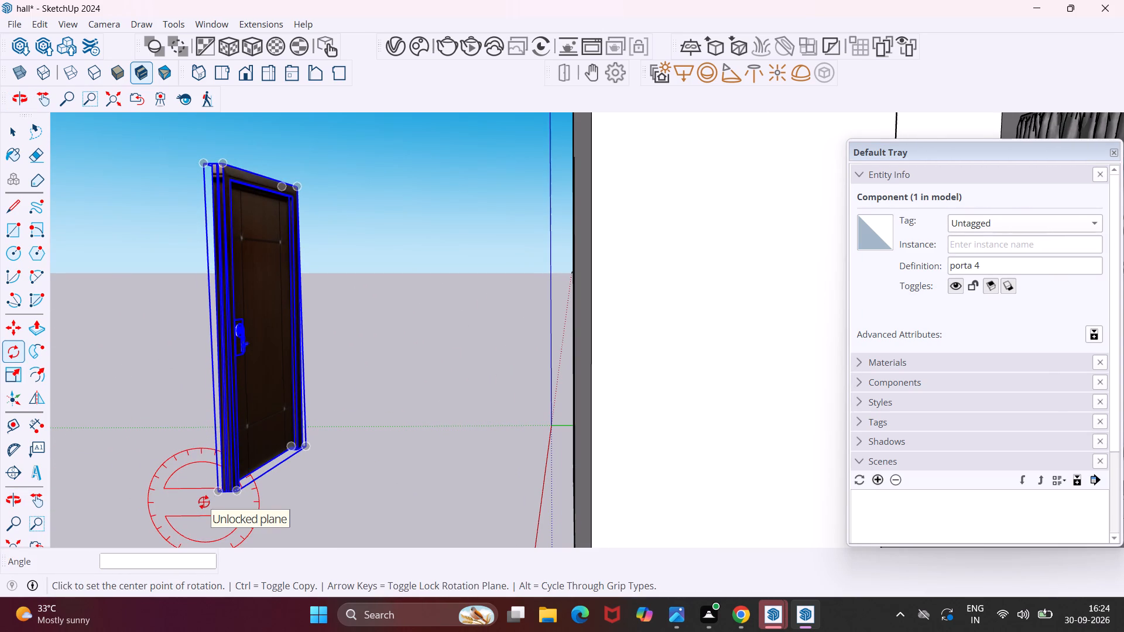
key(m)
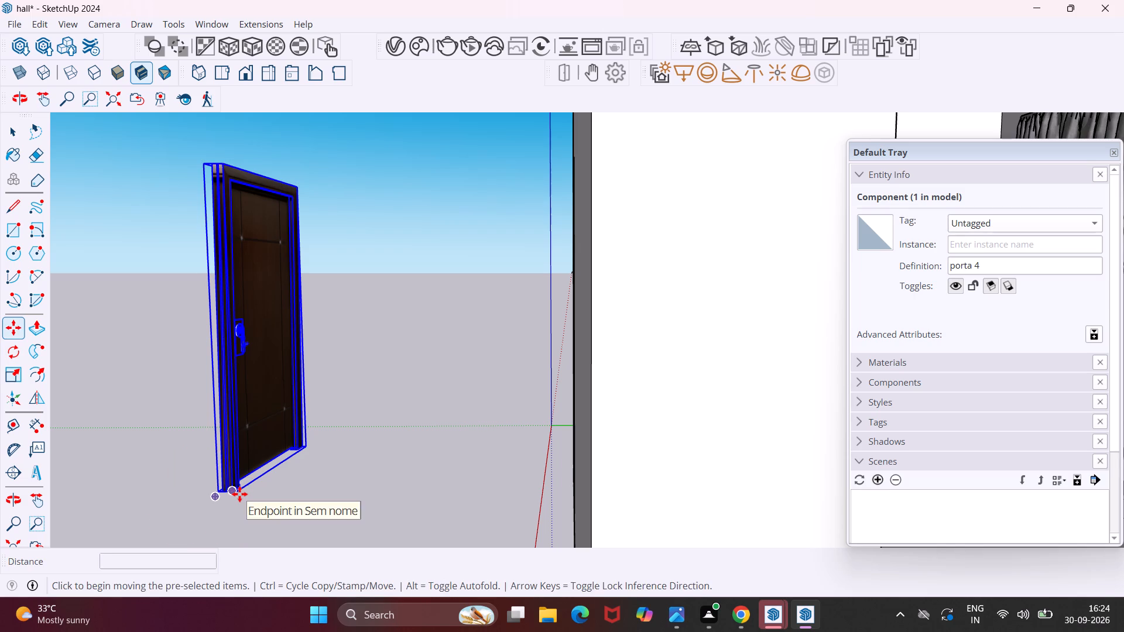
middle_drag(240, 494, 284, 502)
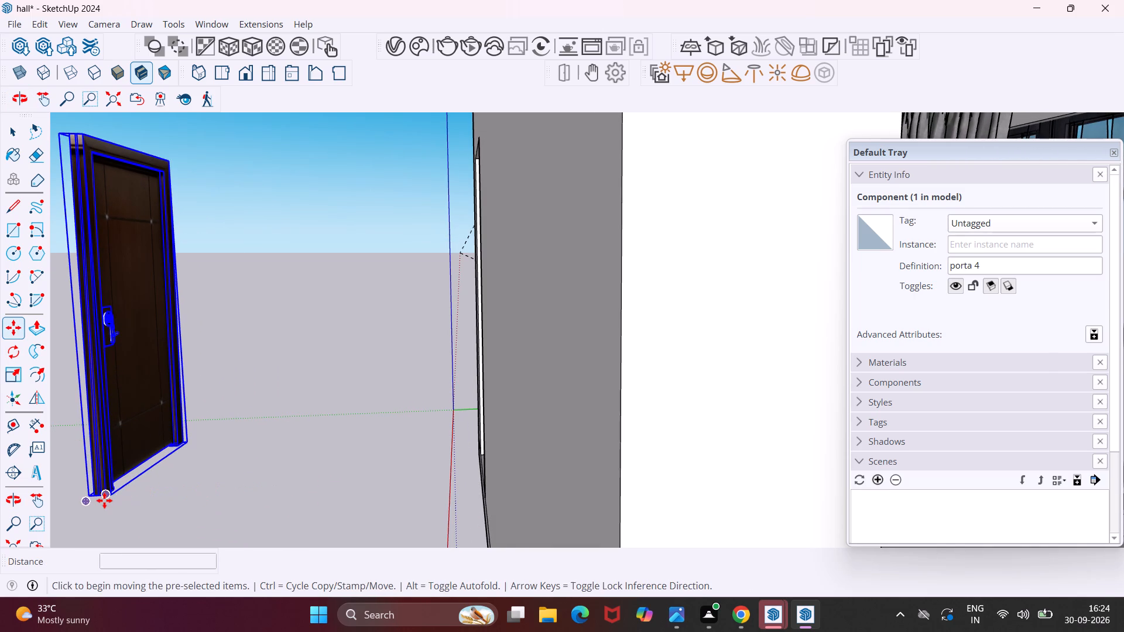
scroll(112, 491, up, 11)
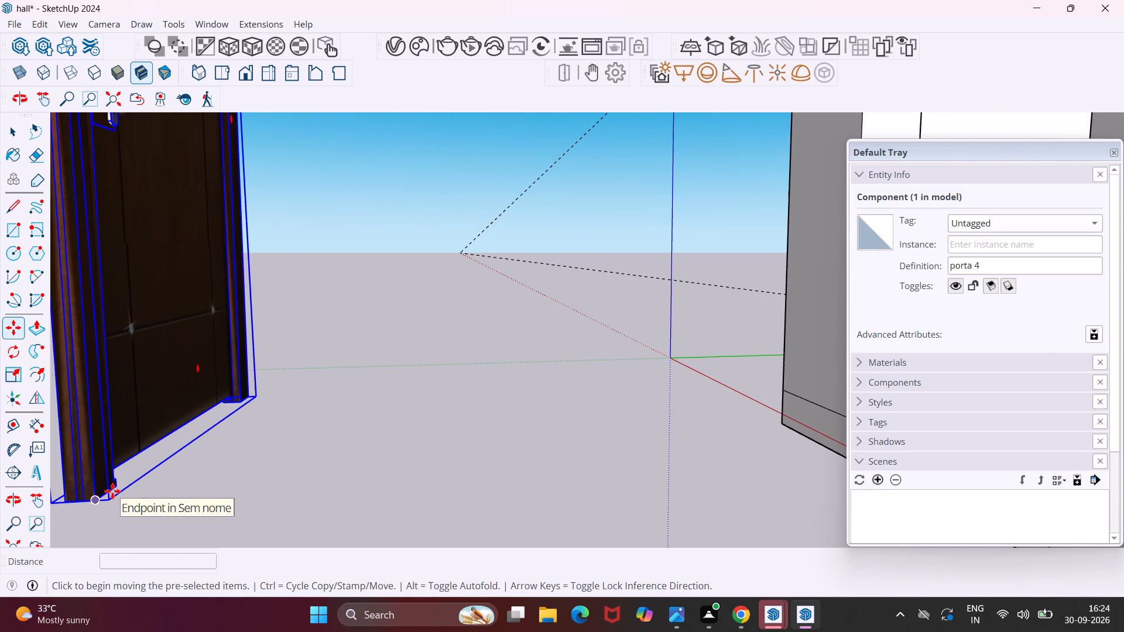
click(112, 499)
scroll(126, 496, down, 3)
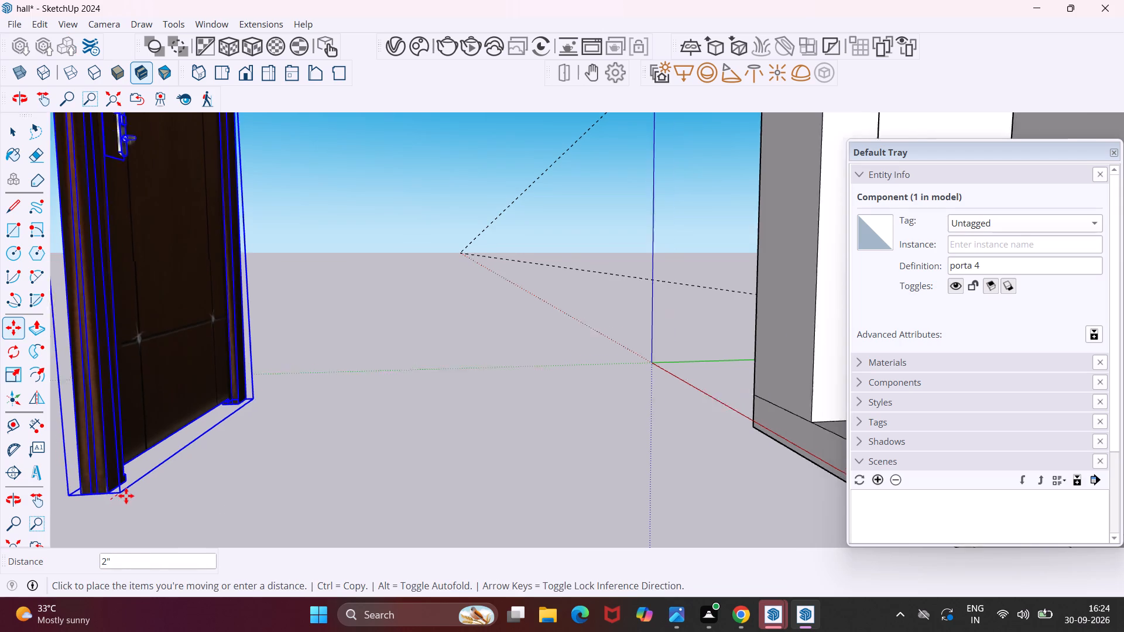
scroll(126, 496, down, 14)
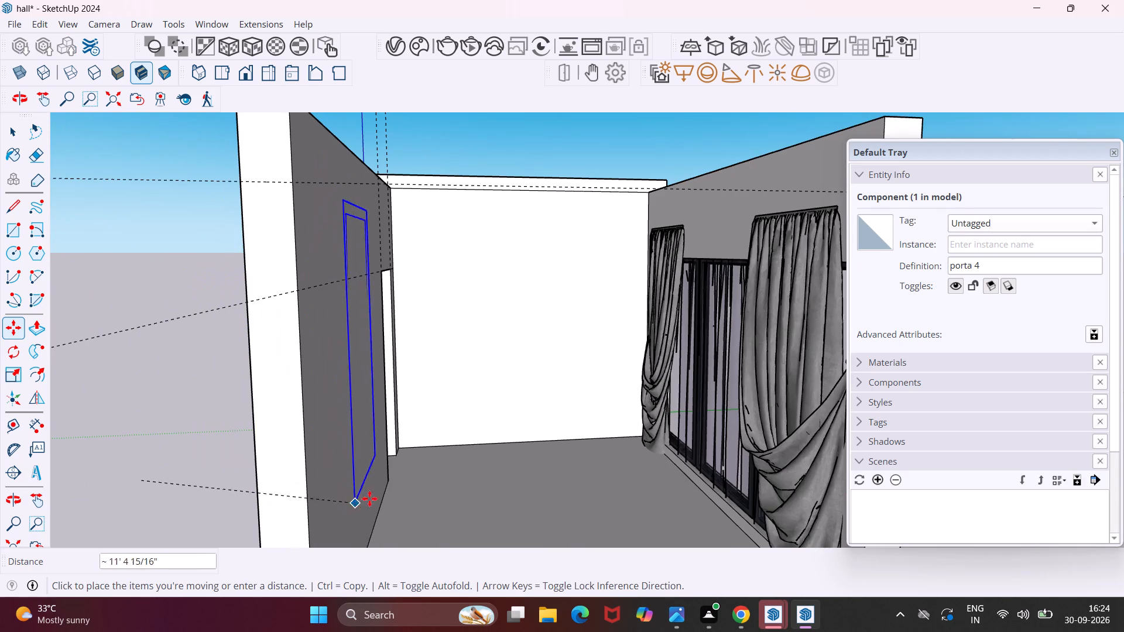
middle_drag(393, 470, 356, 471)
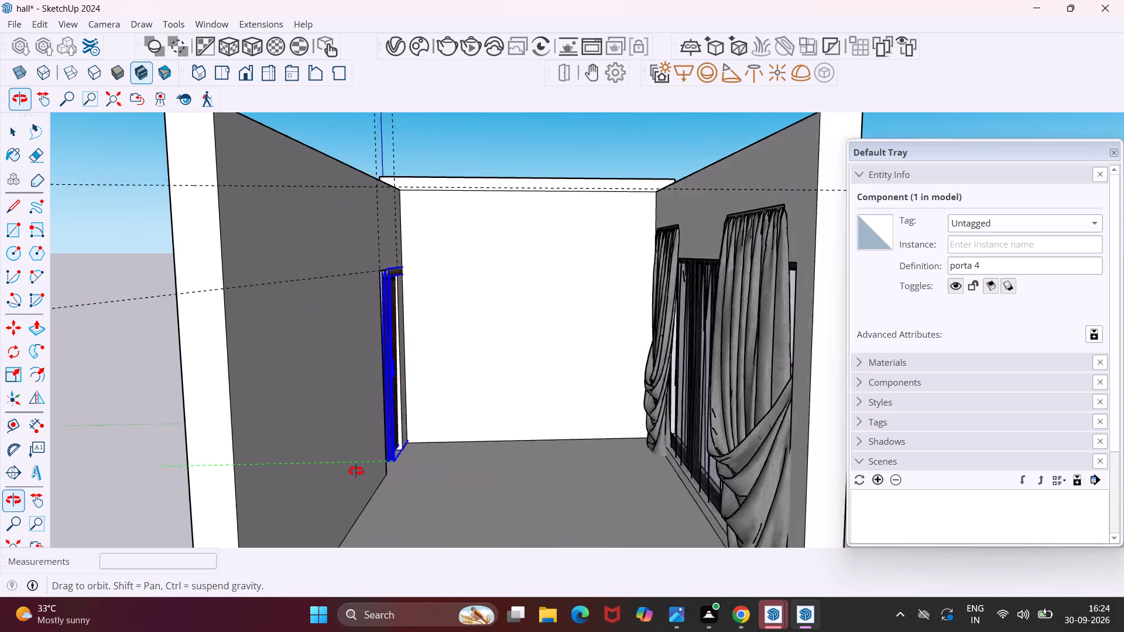
middle_drag(356, 471, 276, 485)
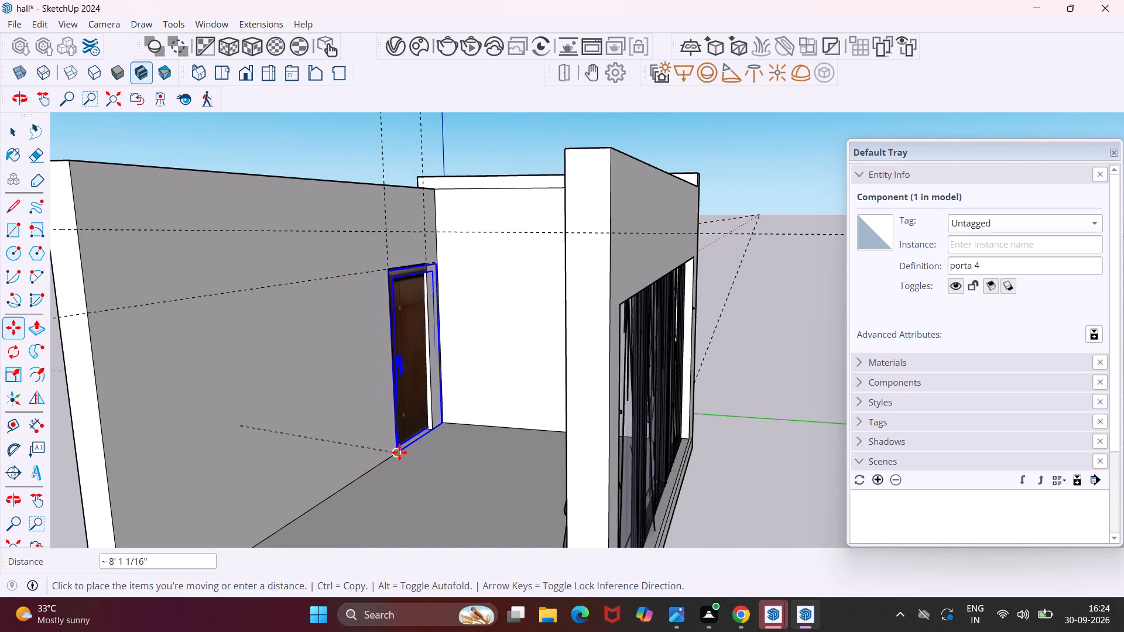
scroll(399, 452, up, 18)
middle_drag(378, 458, 303, 469)
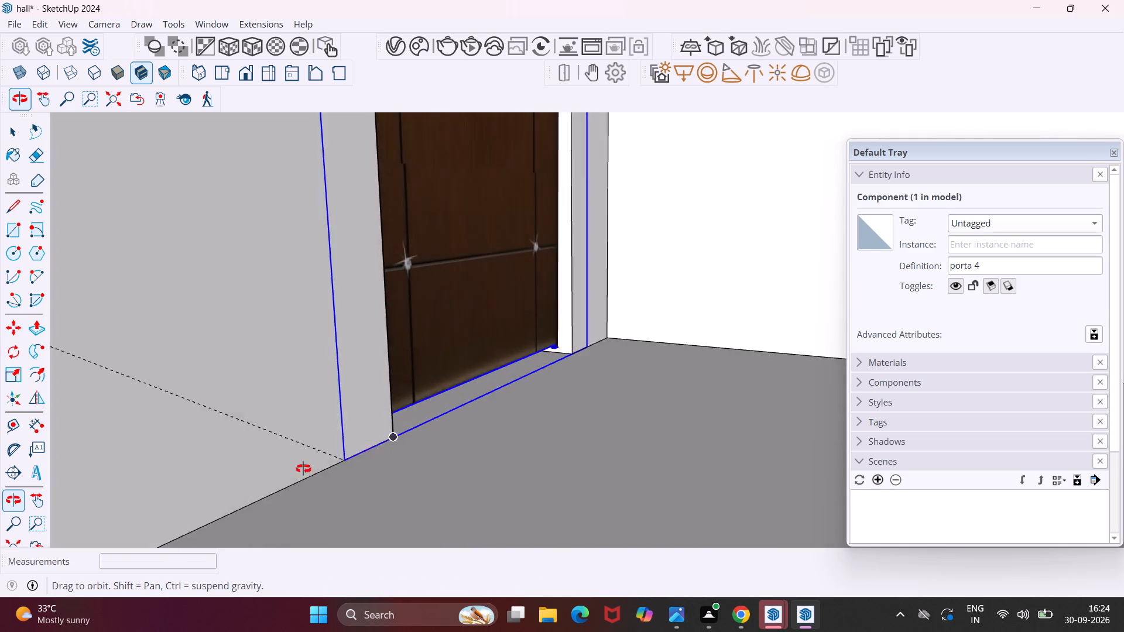
middle_drag(303, 469, 95, 448)
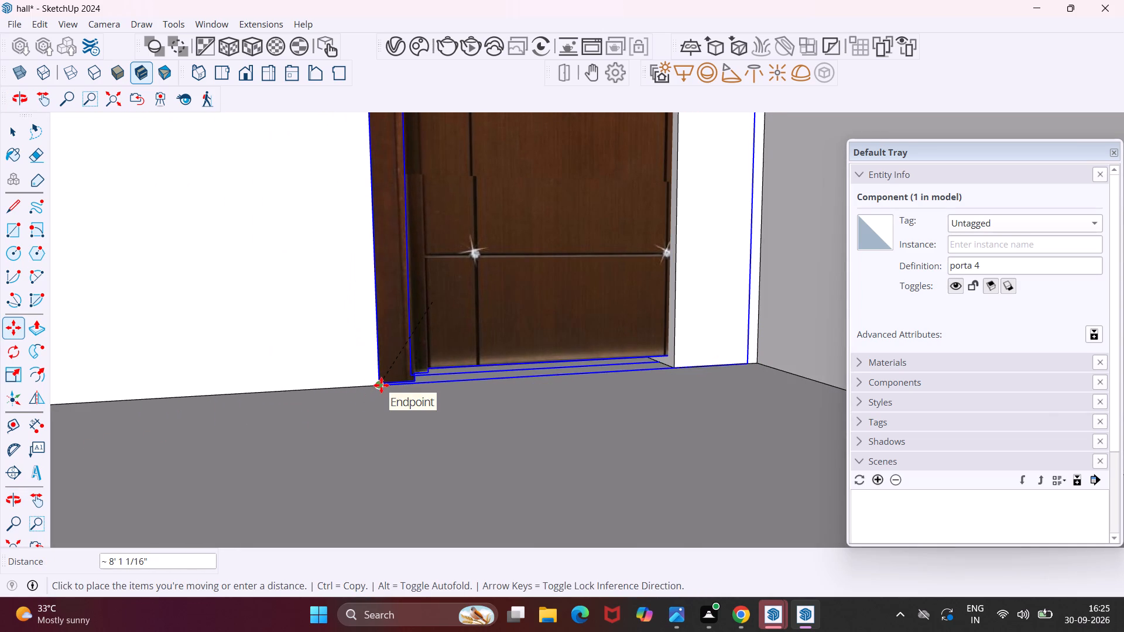
click(379, 384)
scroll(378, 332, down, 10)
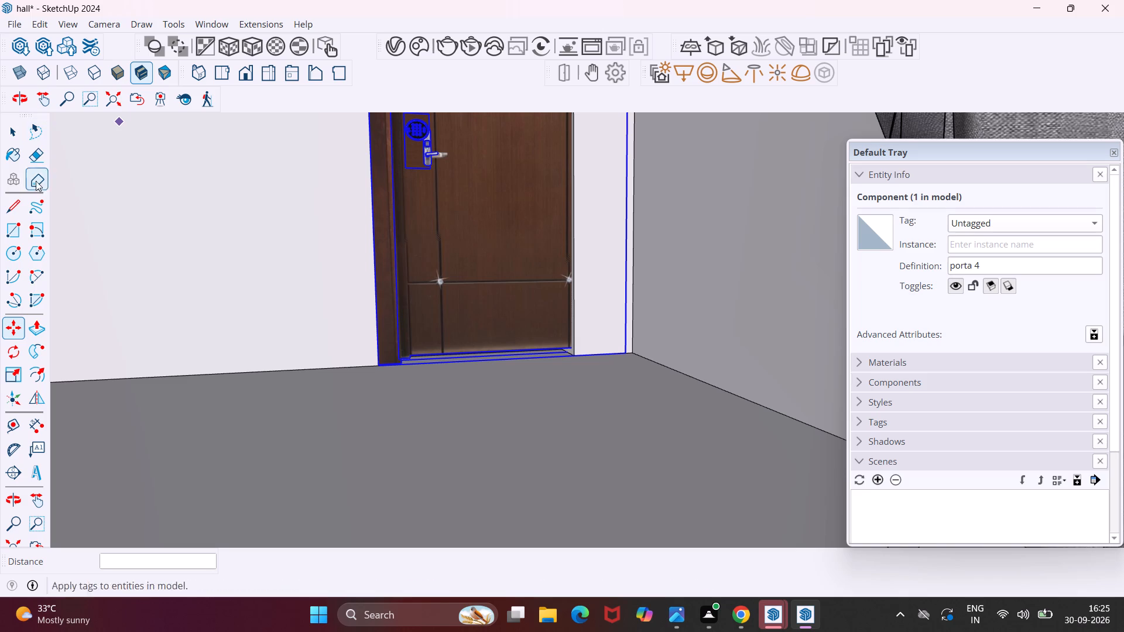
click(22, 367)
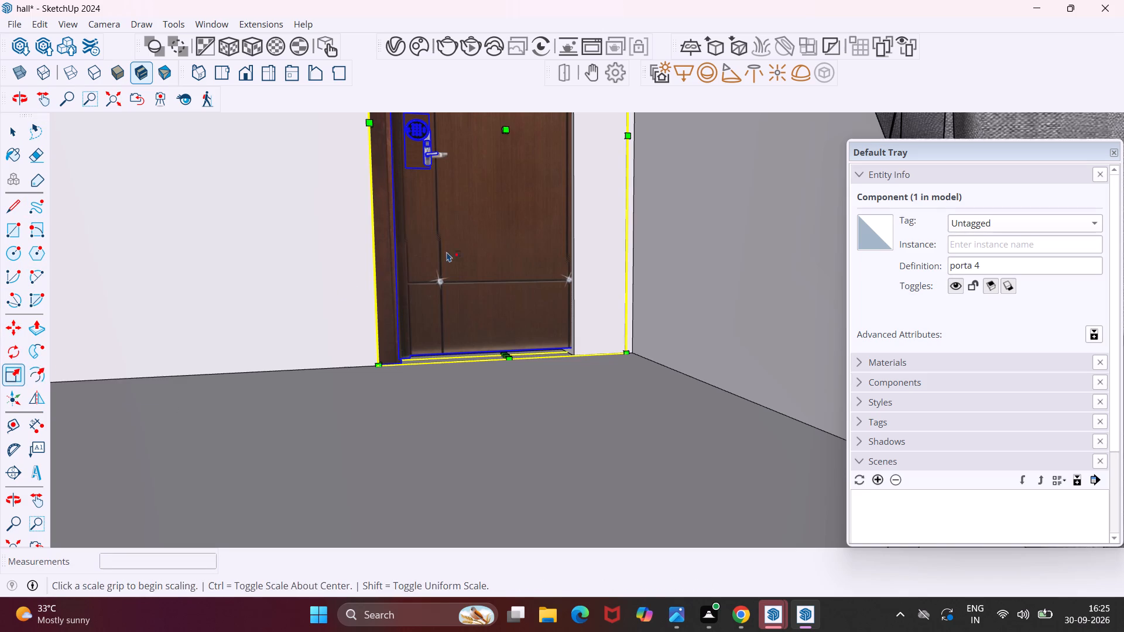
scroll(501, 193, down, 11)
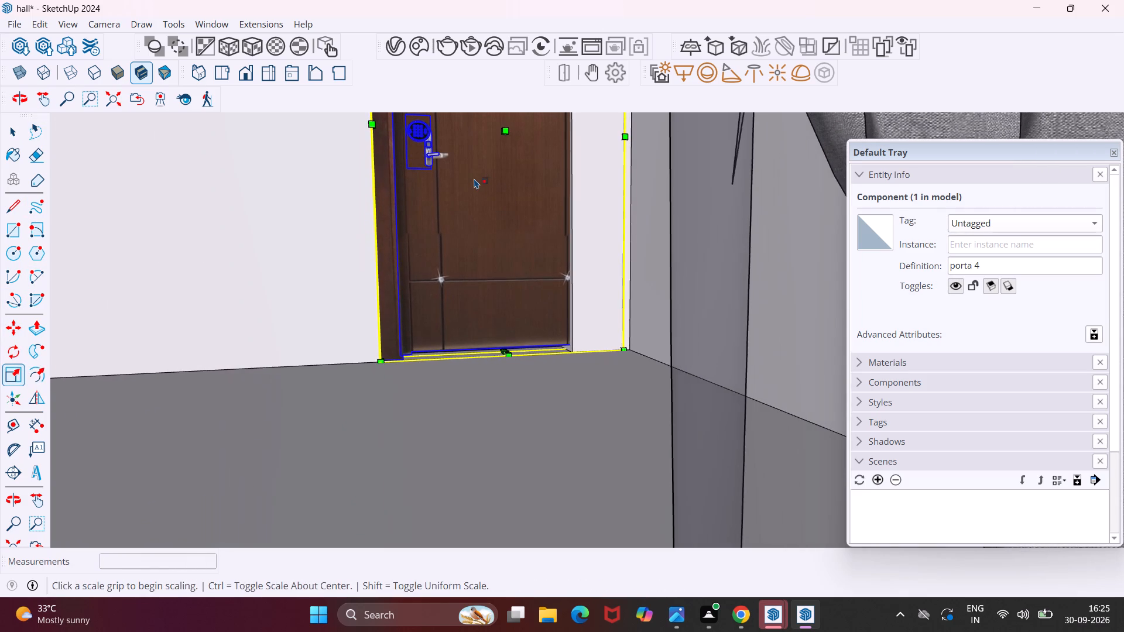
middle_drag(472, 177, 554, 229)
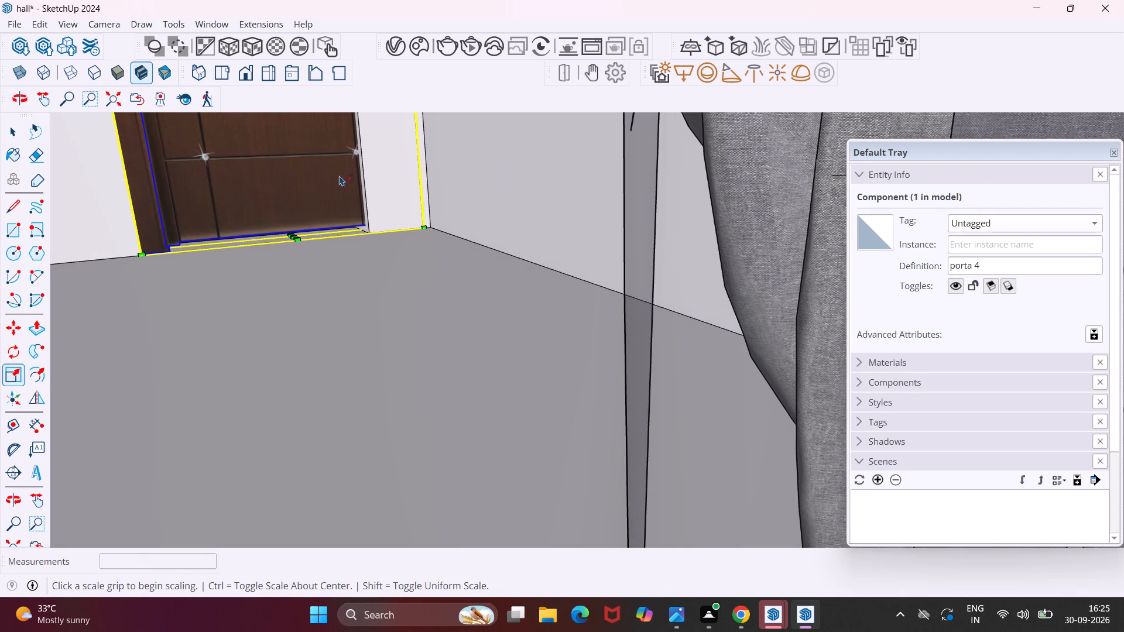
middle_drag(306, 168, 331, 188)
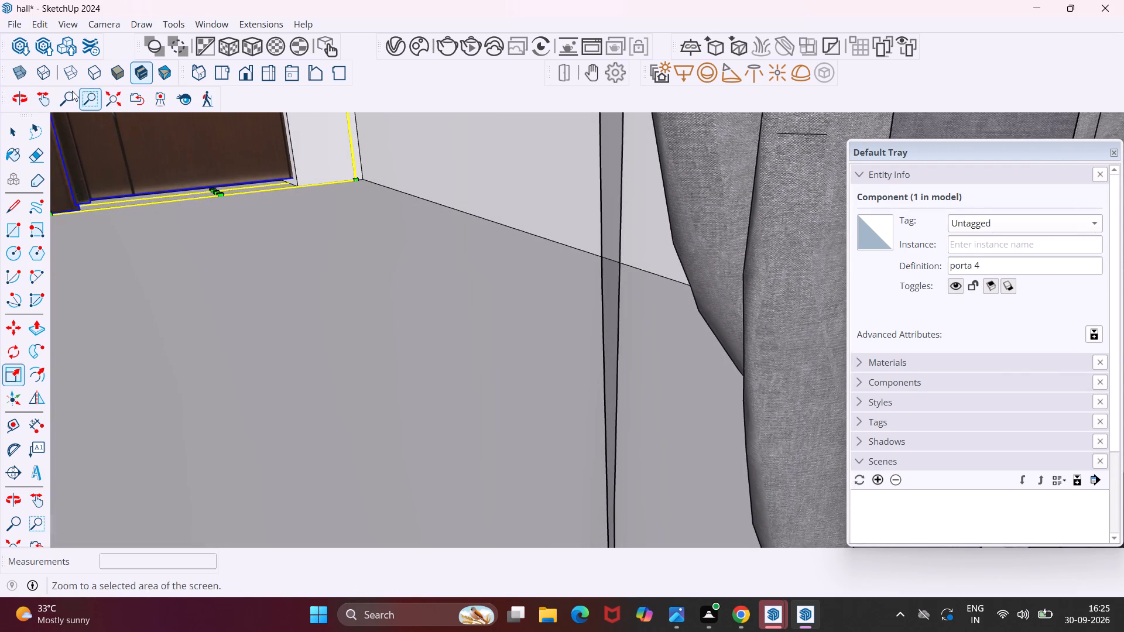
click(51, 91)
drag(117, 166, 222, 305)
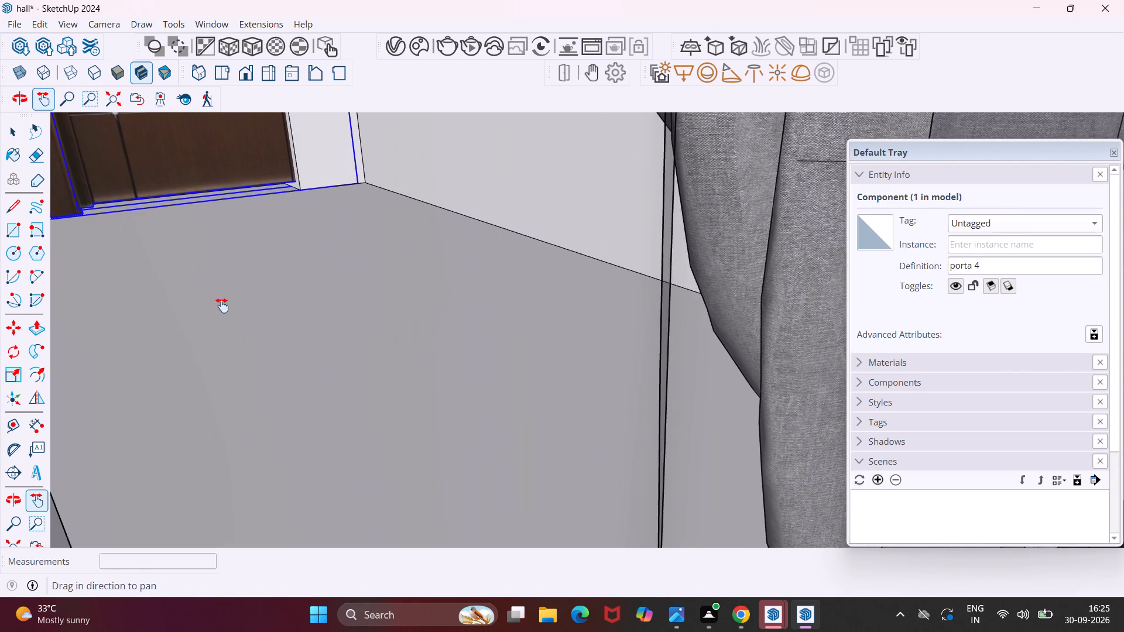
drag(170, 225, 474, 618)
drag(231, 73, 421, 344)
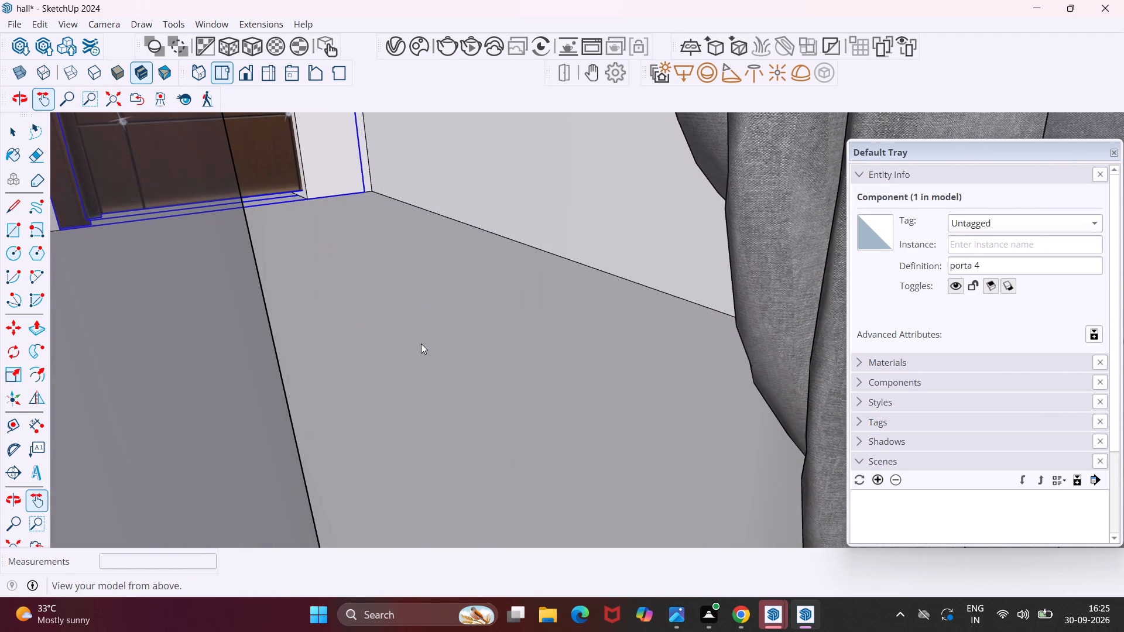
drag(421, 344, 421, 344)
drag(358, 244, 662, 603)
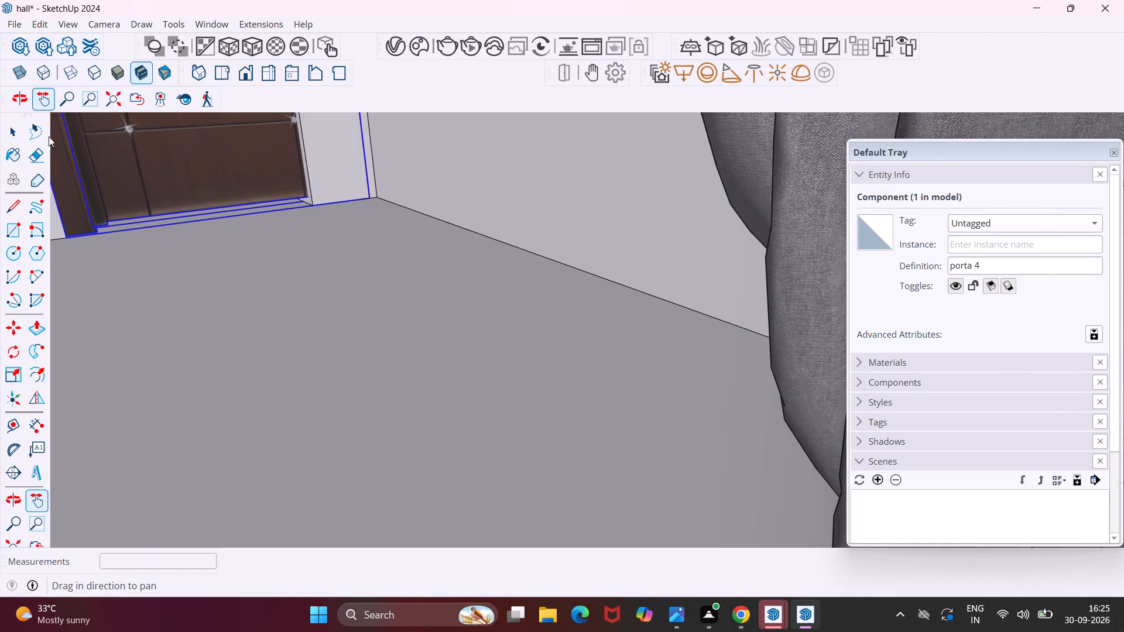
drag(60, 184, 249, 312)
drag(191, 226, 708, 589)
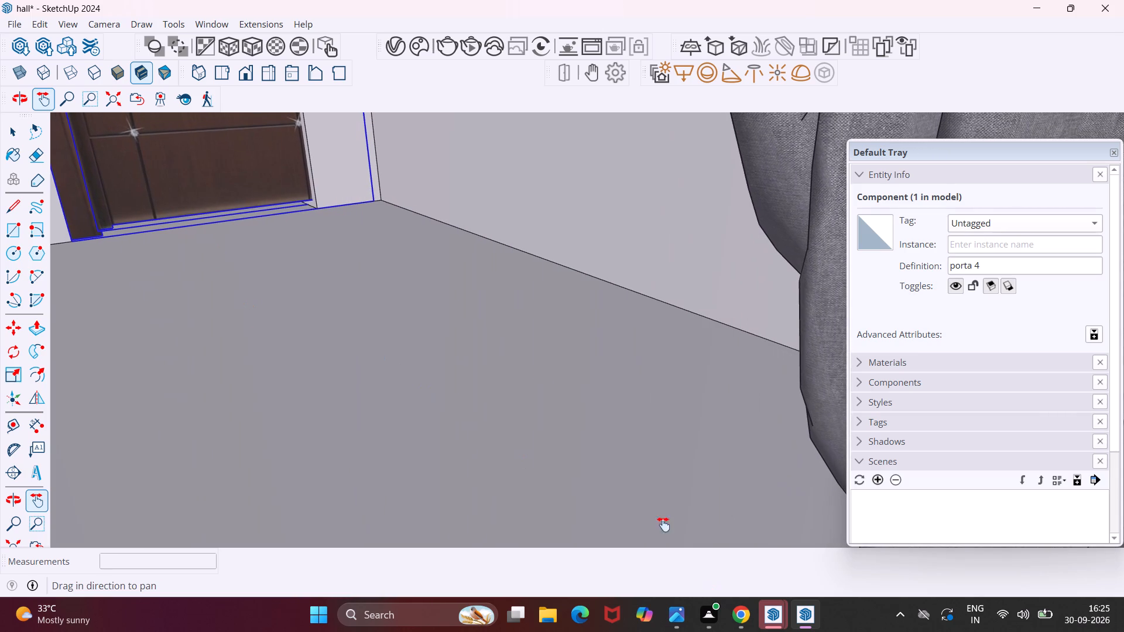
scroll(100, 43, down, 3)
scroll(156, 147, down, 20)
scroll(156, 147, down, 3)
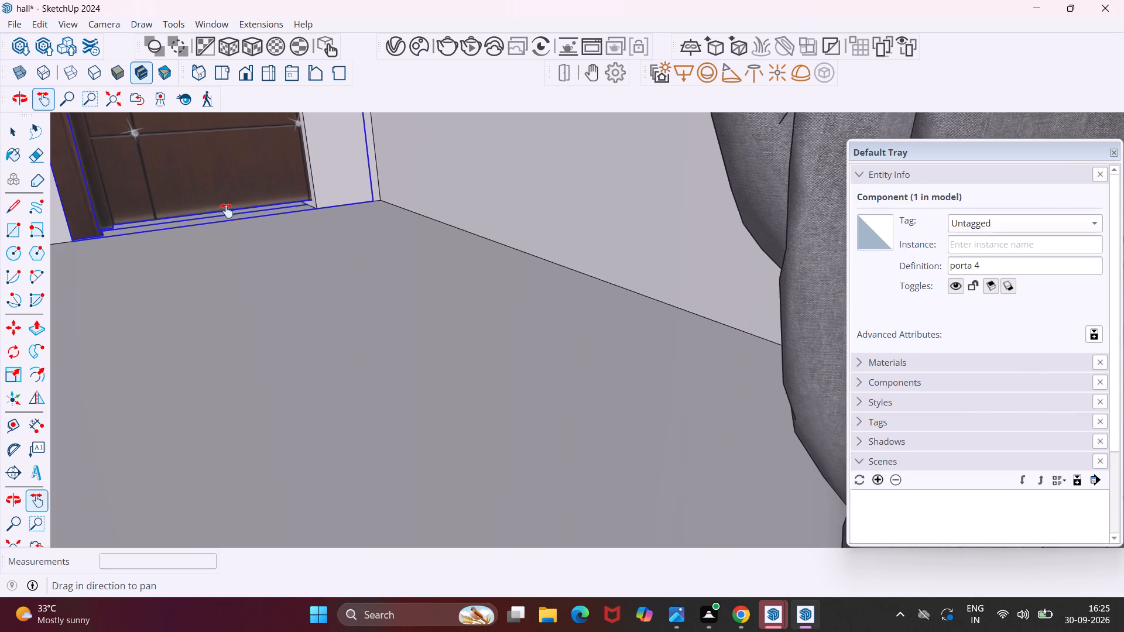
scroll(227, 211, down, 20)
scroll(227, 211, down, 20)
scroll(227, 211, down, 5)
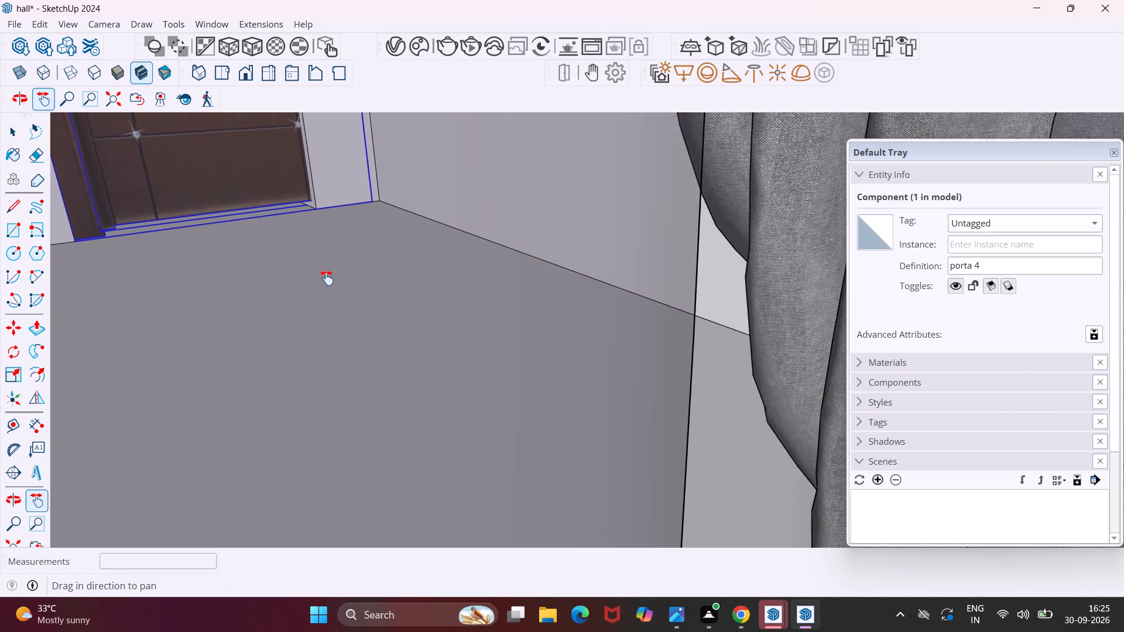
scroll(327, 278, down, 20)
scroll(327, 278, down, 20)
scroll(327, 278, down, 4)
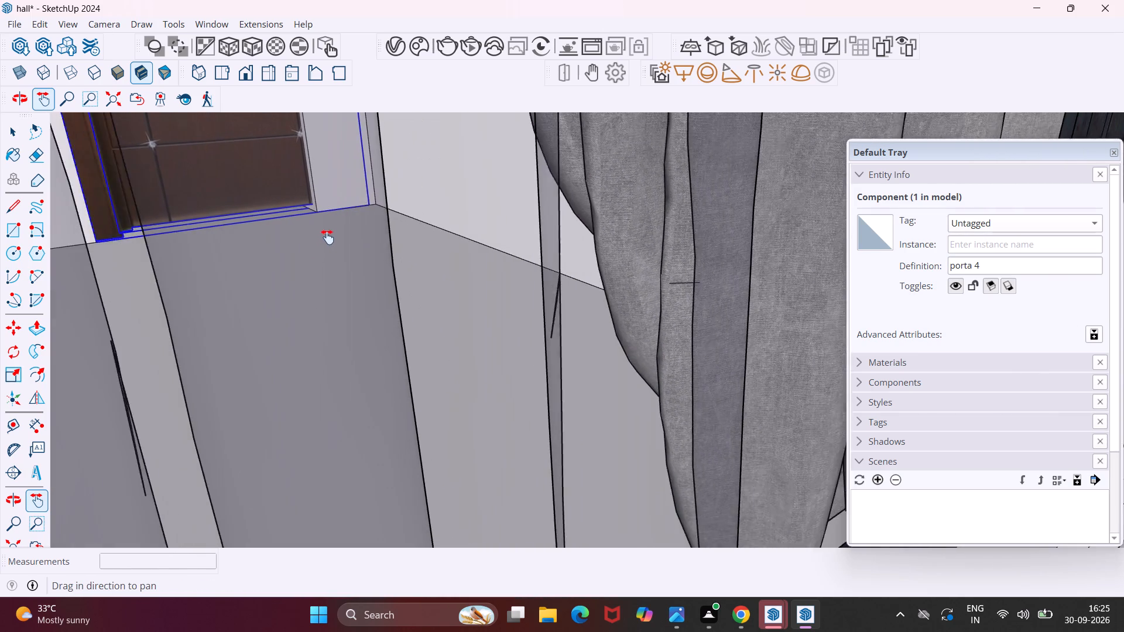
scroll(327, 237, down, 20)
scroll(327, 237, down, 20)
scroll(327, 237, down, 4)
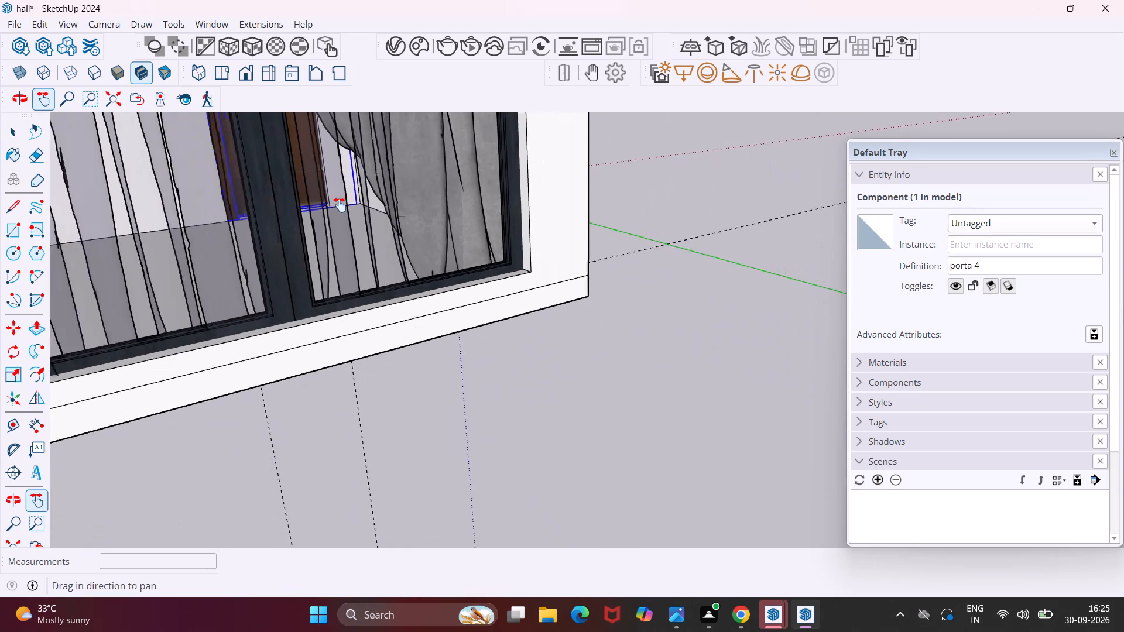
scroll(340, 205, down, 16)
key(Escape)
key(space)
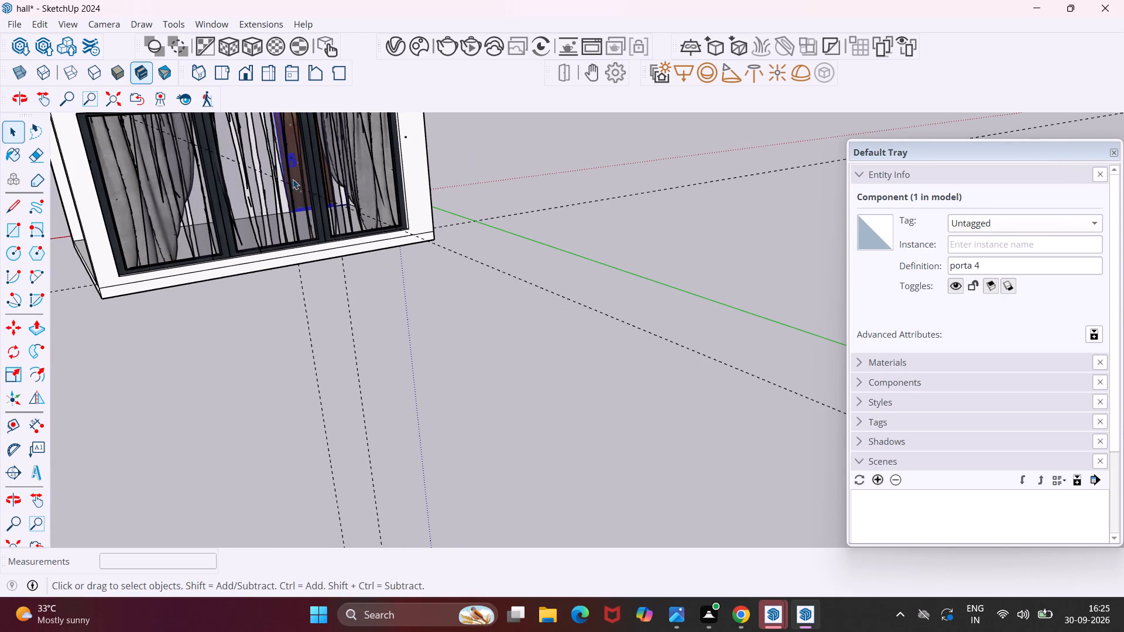
Scale the wooden door's width to about 0.77 along the red axis, keeping green at 1.00, so it fits the doorway opening.
middle_drag(280, 181, 481, 431)
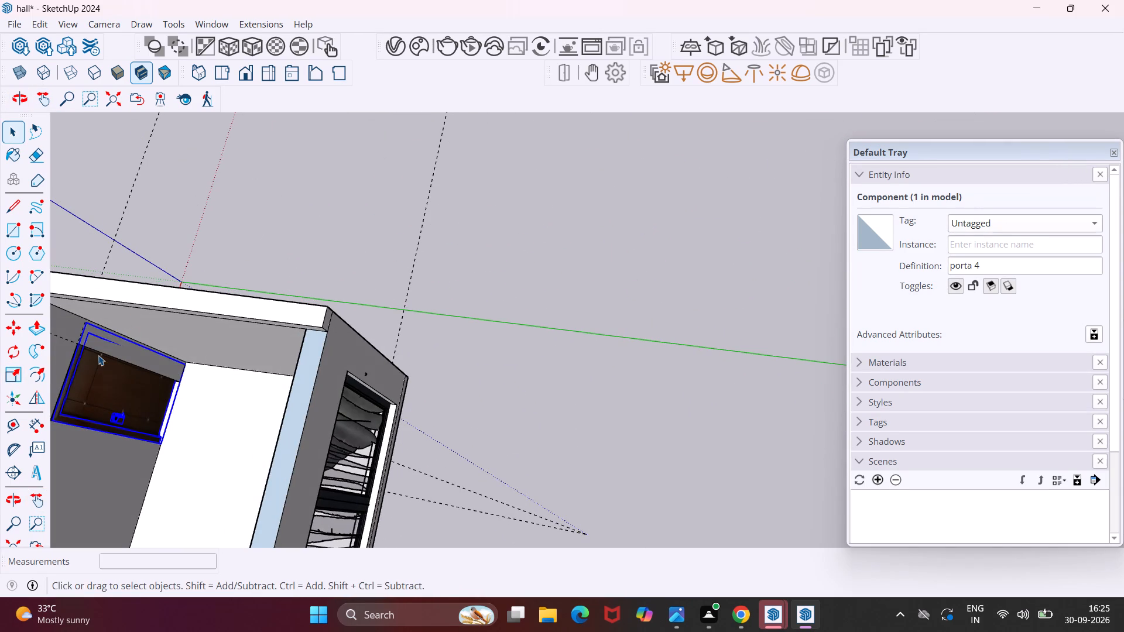
middle_drag(98, 355, 25, 307)
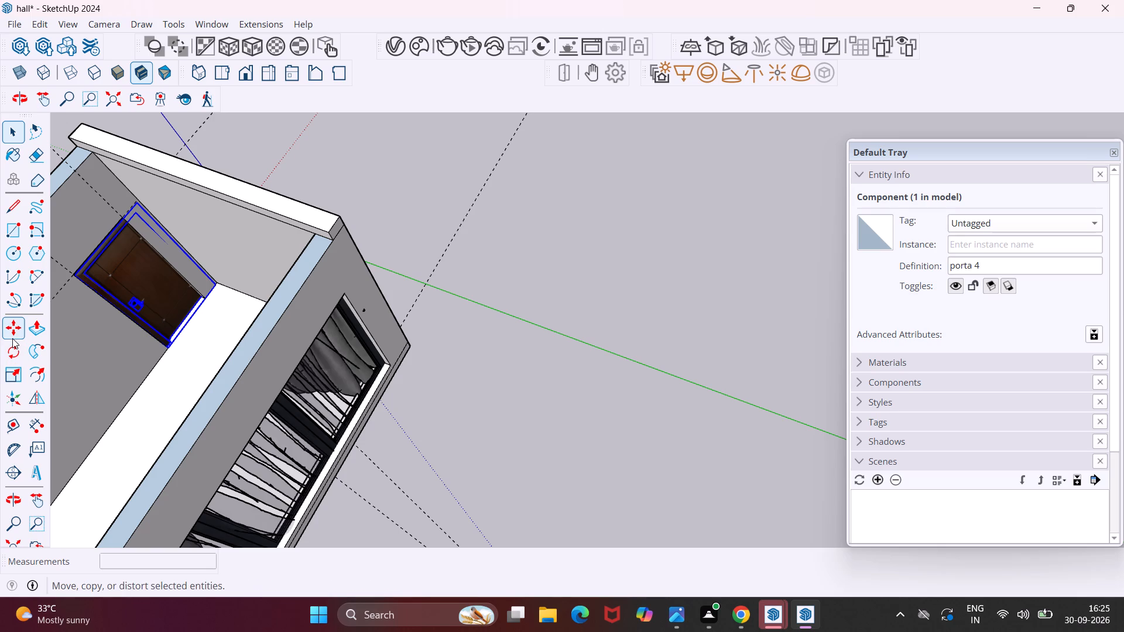
click(19, 367)
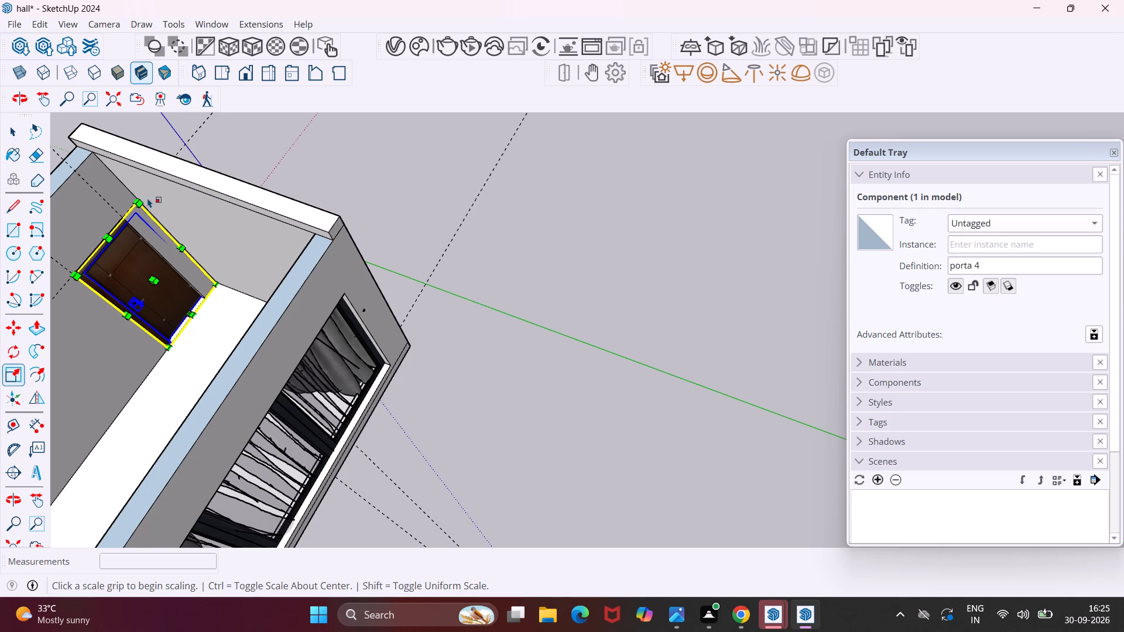
scroll(144, 201, up, 4)
click(139, 200)
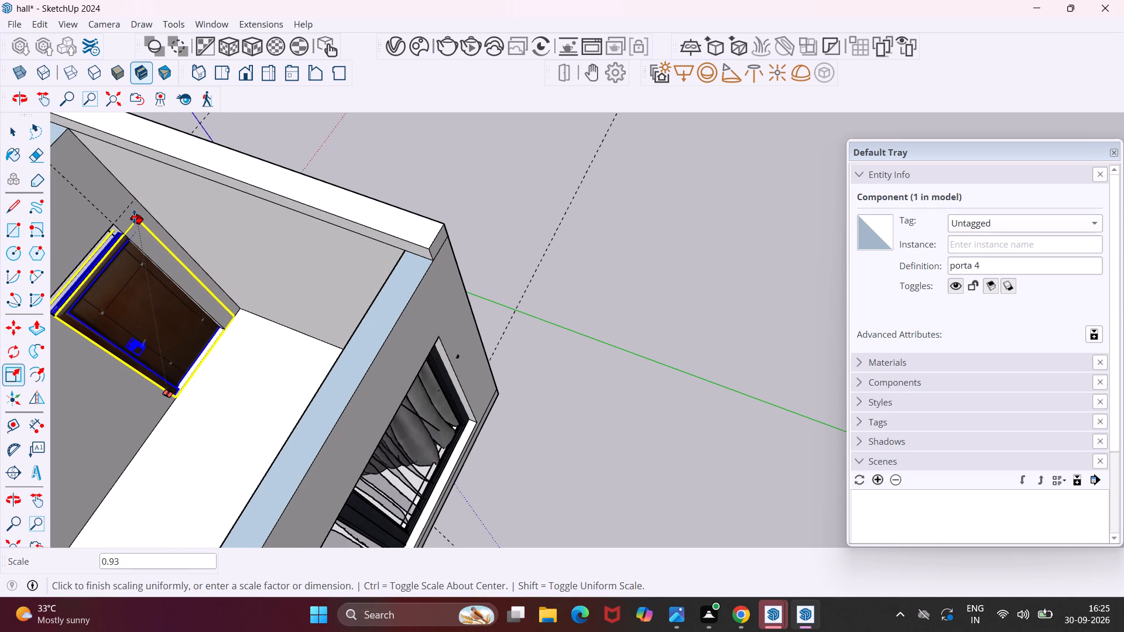
key(Escape)
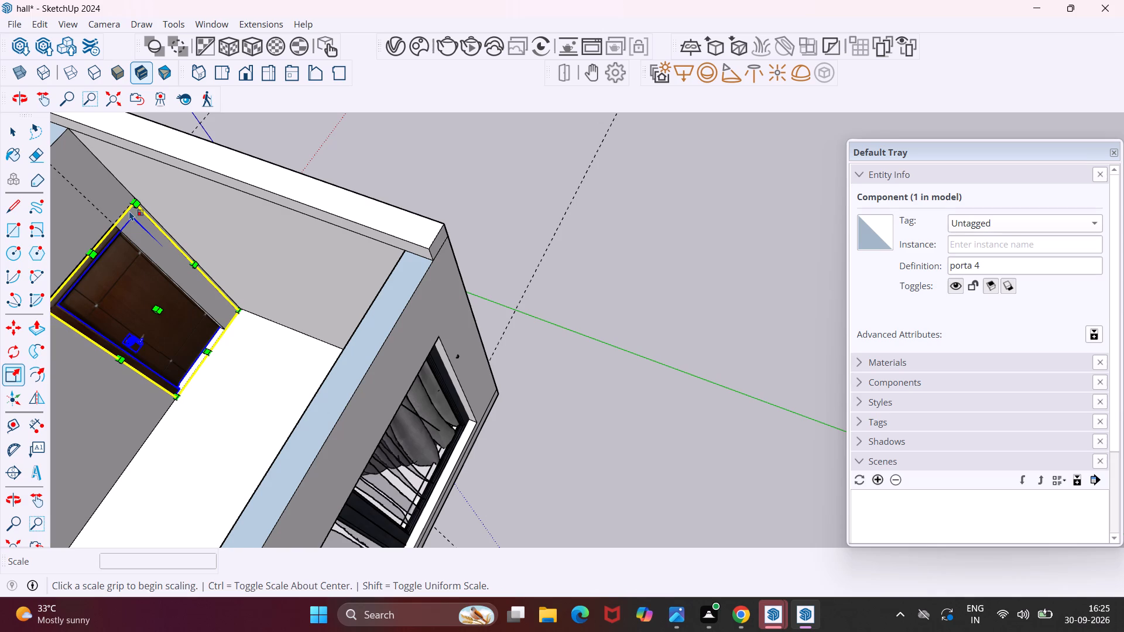
click(194, 260)
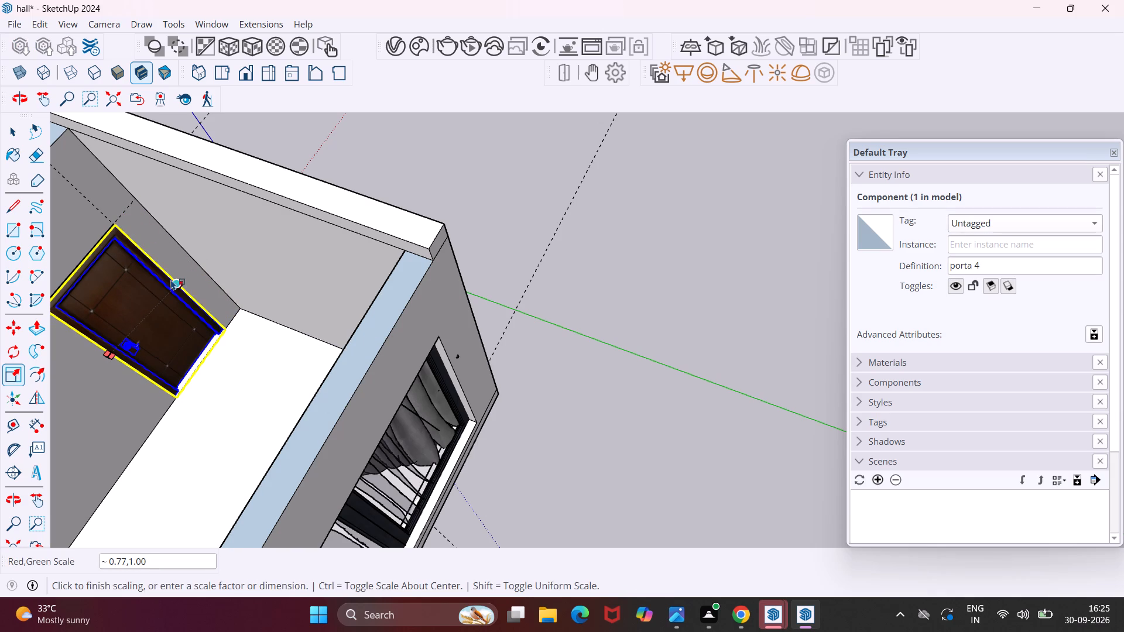
click(171, 280)
middle_drag(133, 287, 108, 264)
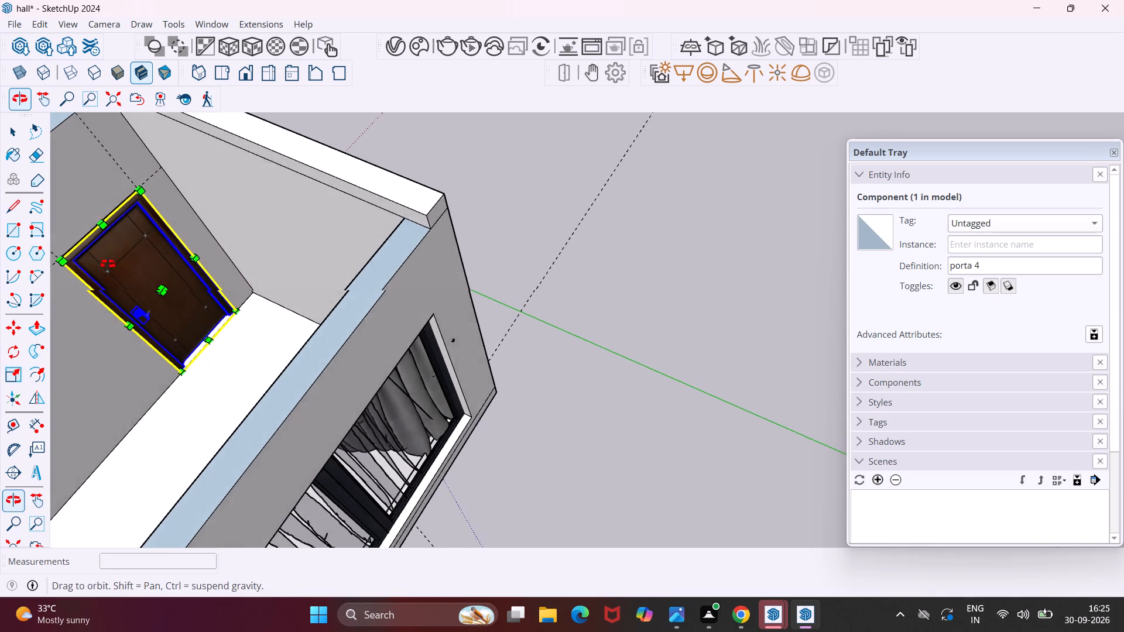
middle_drag(108, 264, 77, 213)
scroll(123, 248, up, 2)
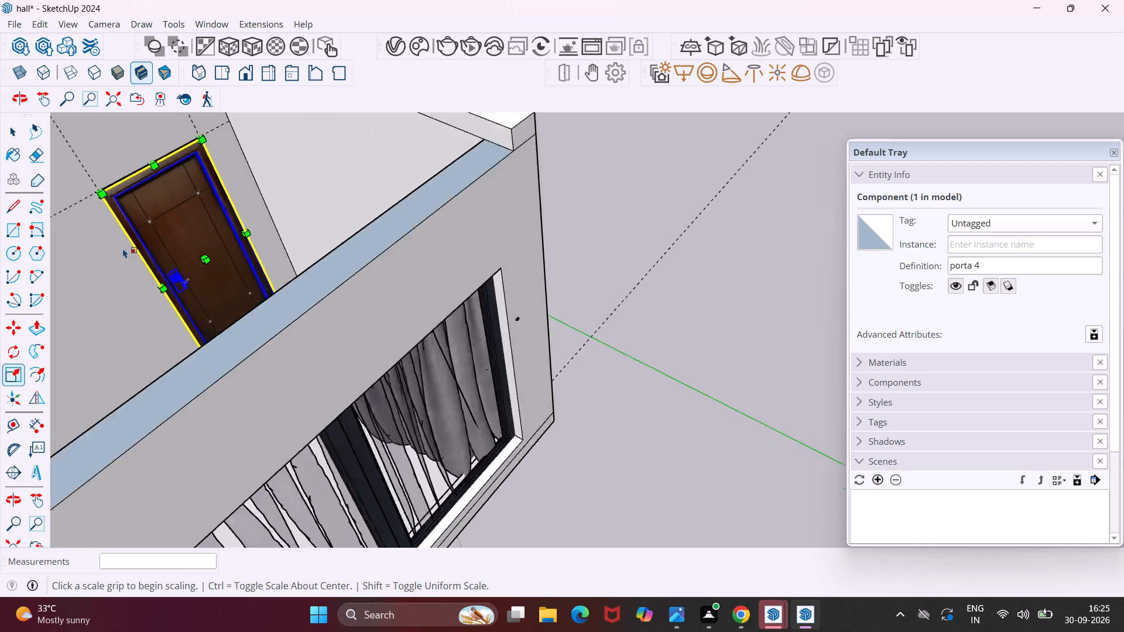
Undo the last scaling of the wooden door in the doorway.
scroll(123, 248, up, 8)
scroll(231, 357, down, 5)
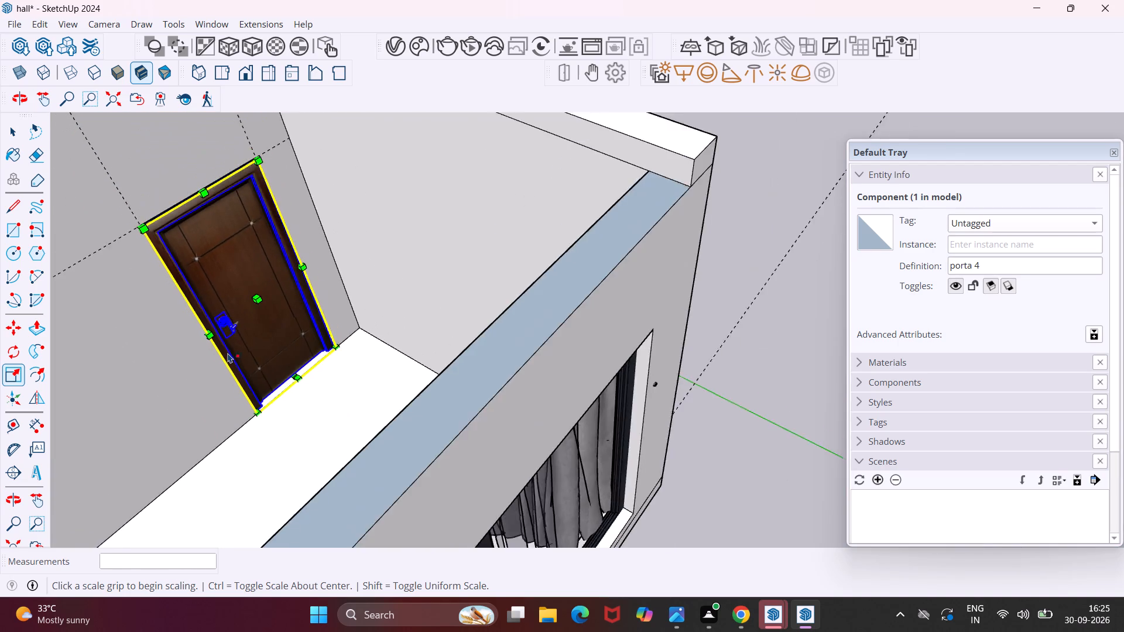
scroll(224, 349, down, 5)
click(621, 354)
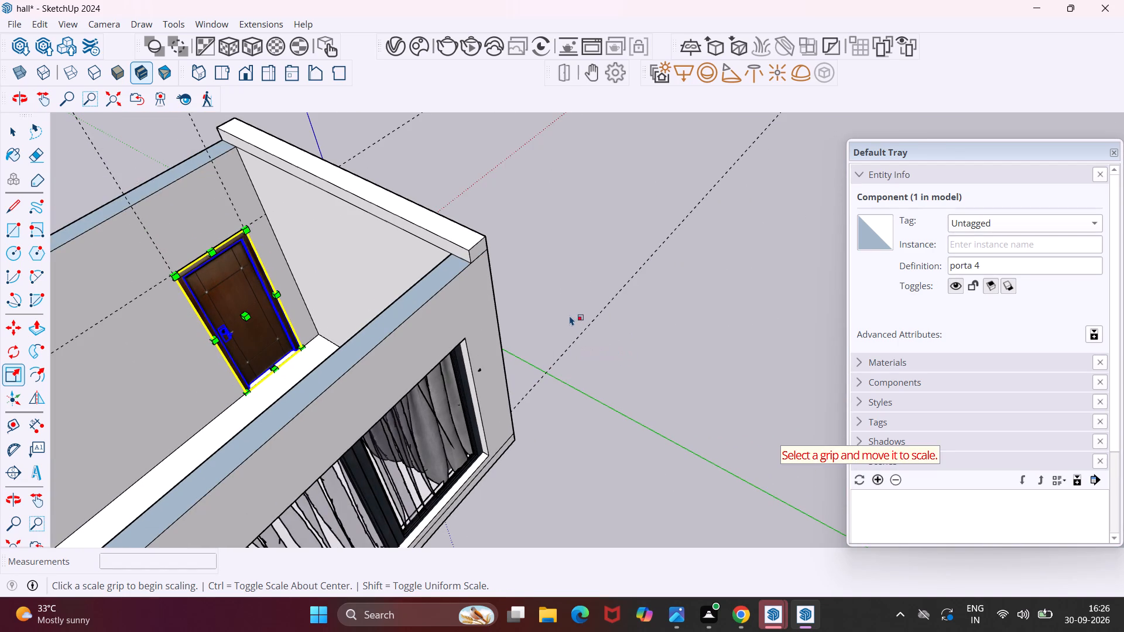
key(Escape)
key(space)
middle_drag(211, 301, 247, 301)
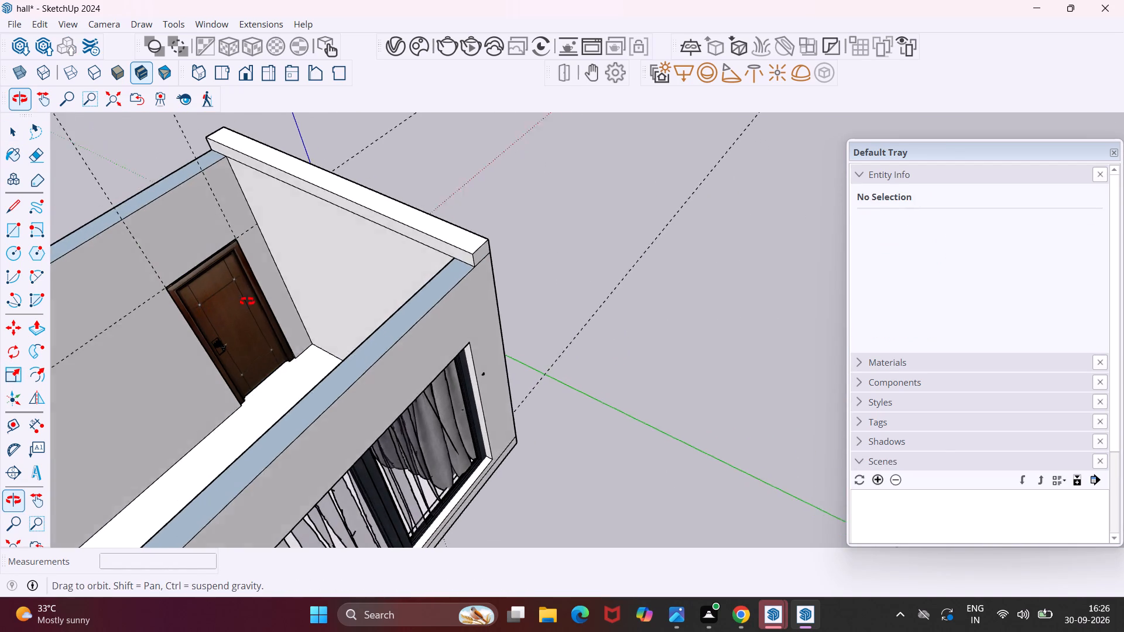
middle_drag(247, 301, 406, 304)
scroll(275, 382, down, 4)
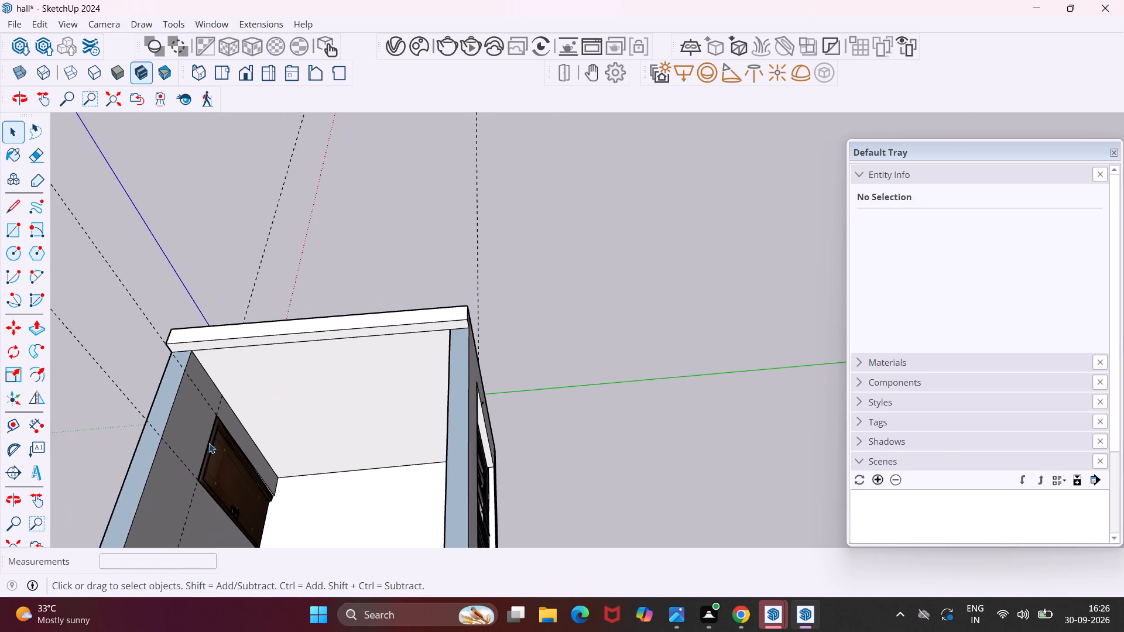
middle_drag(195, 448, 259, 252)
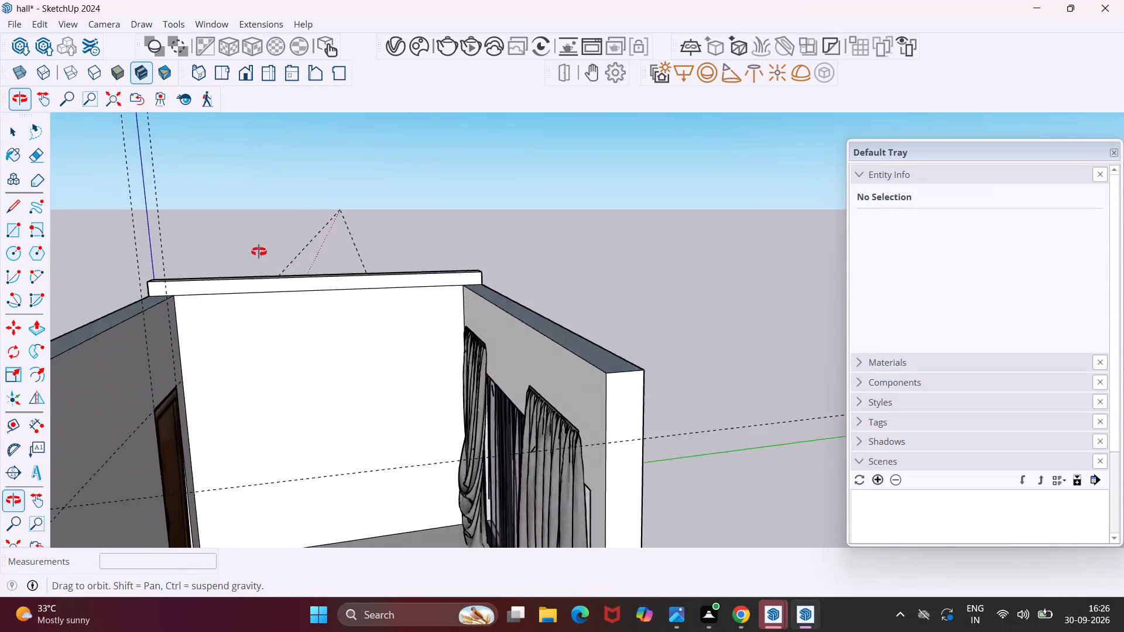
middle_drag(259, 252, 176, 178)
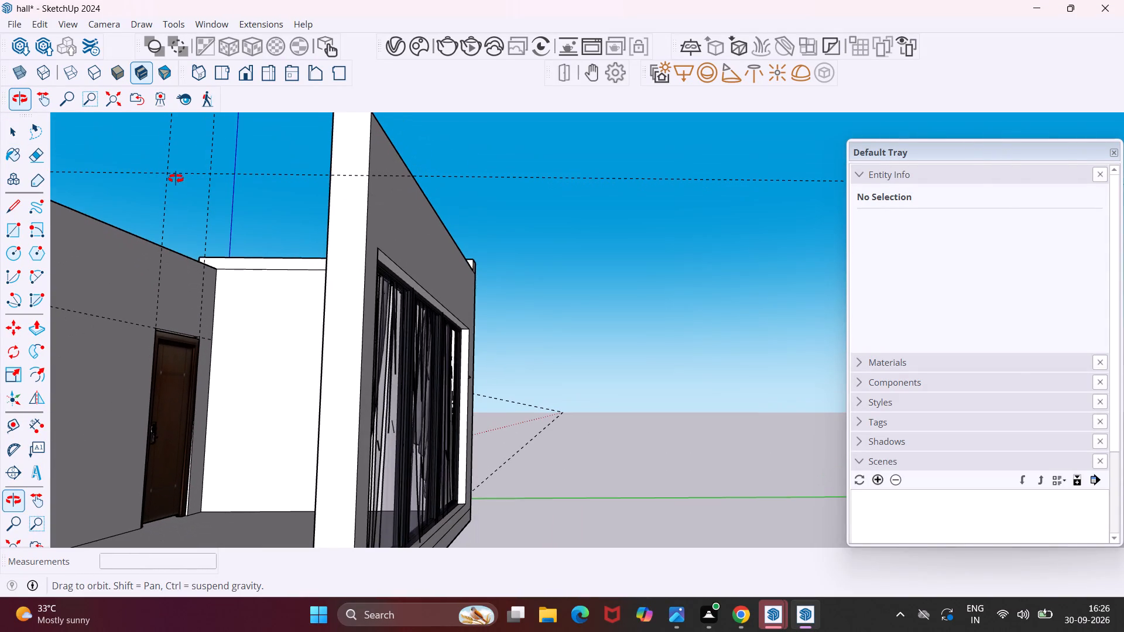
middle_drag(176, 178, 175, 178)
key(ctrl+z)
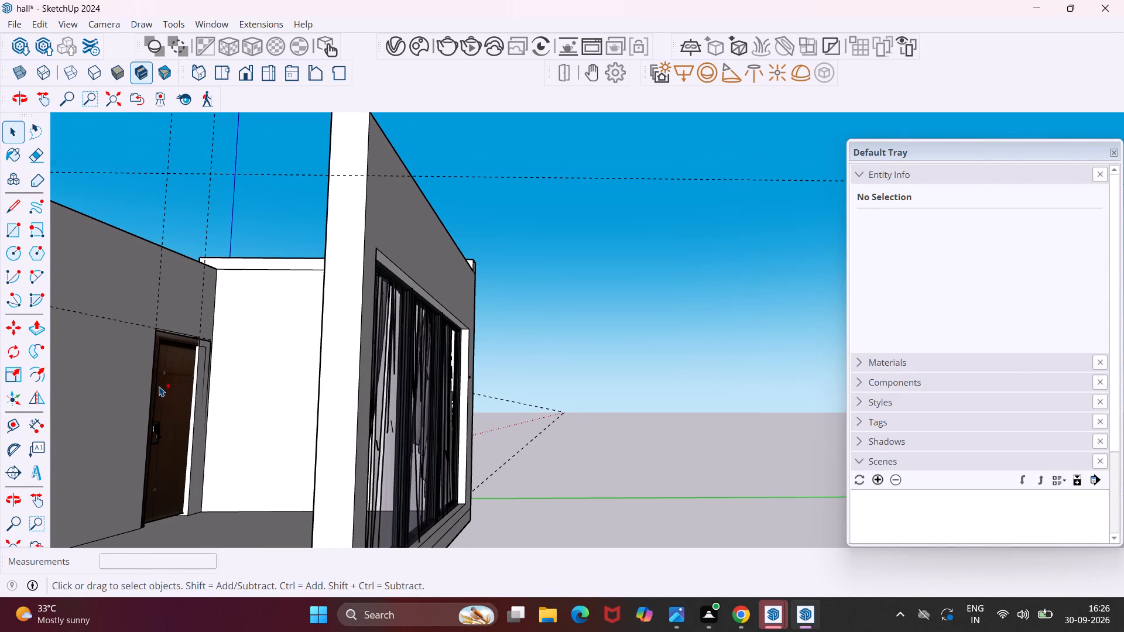
Move the wooden door out of the doorway along the green axis to the open area outside the window wall.
middle_drag(165, 408, 191, 410)
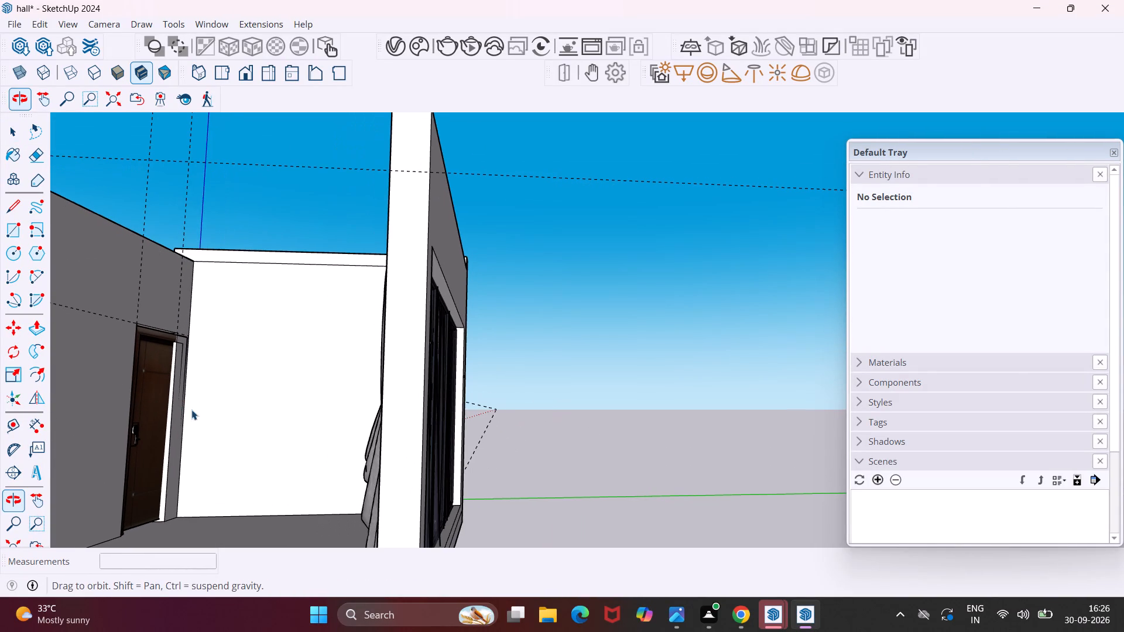
middle_drag(140, 510, 112, 510)
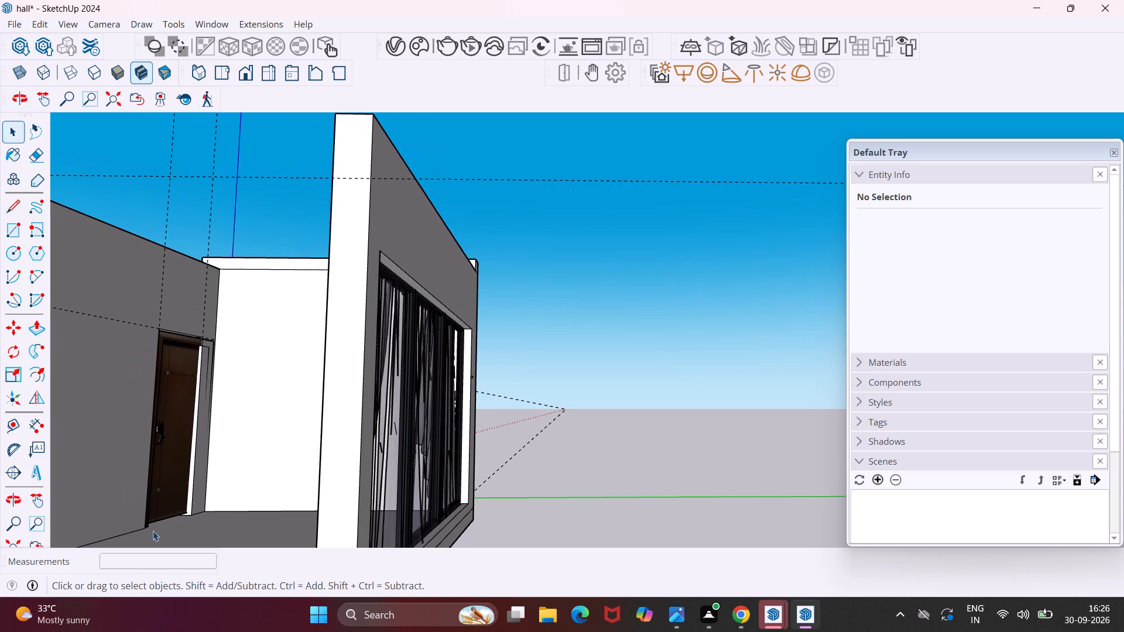
scroll(149, 526, up, 4)
click(152, 511)
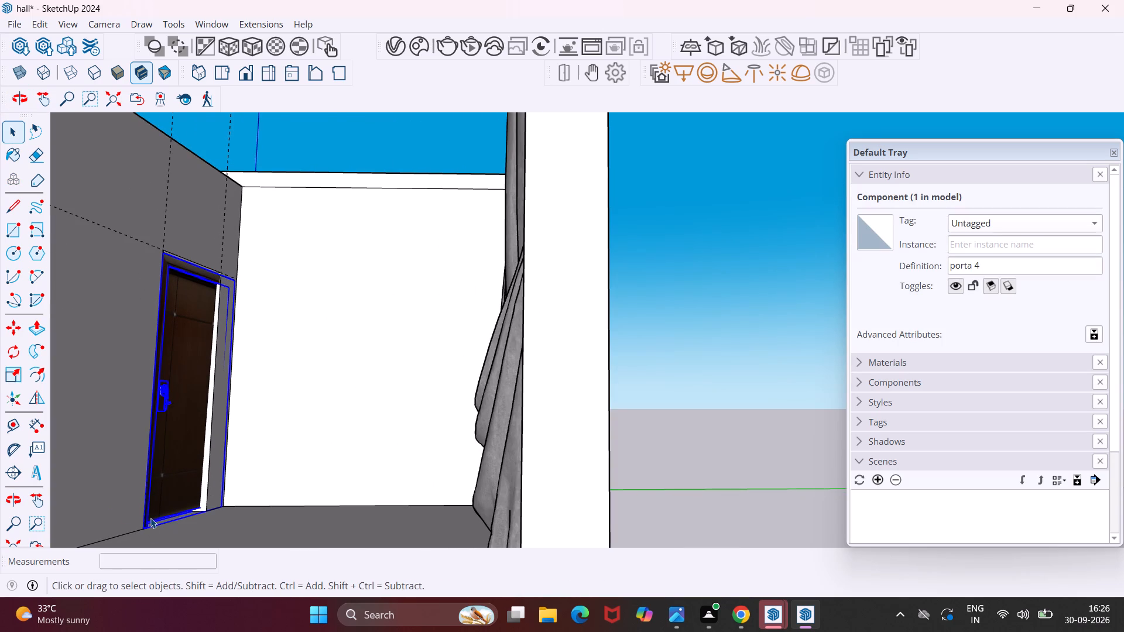
key(m)
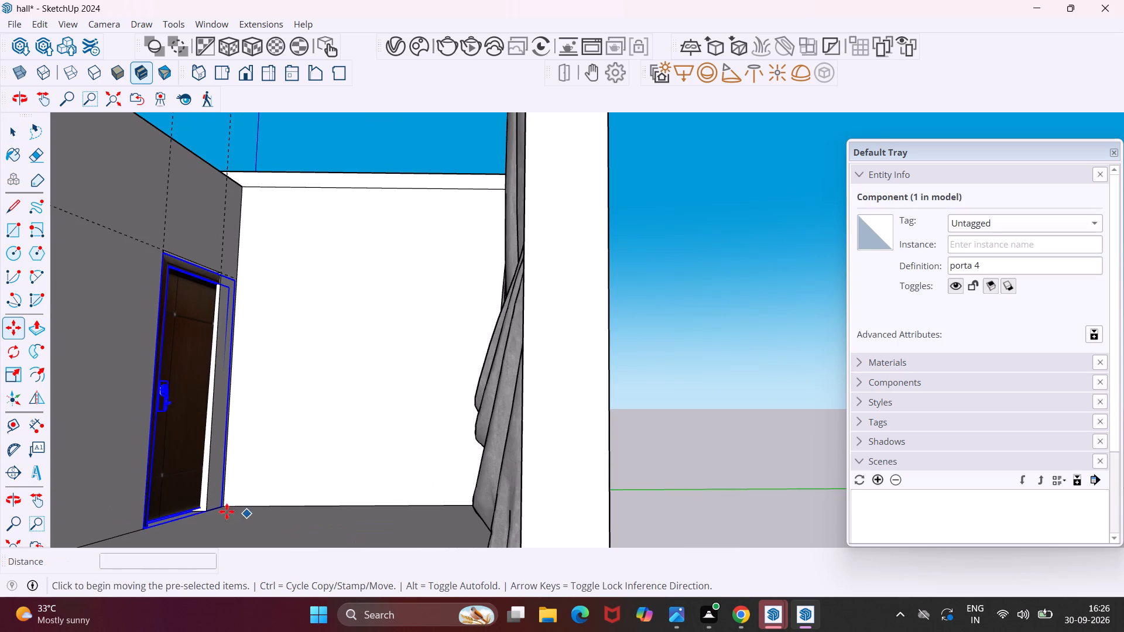
scroll(217, 511, down, 2)
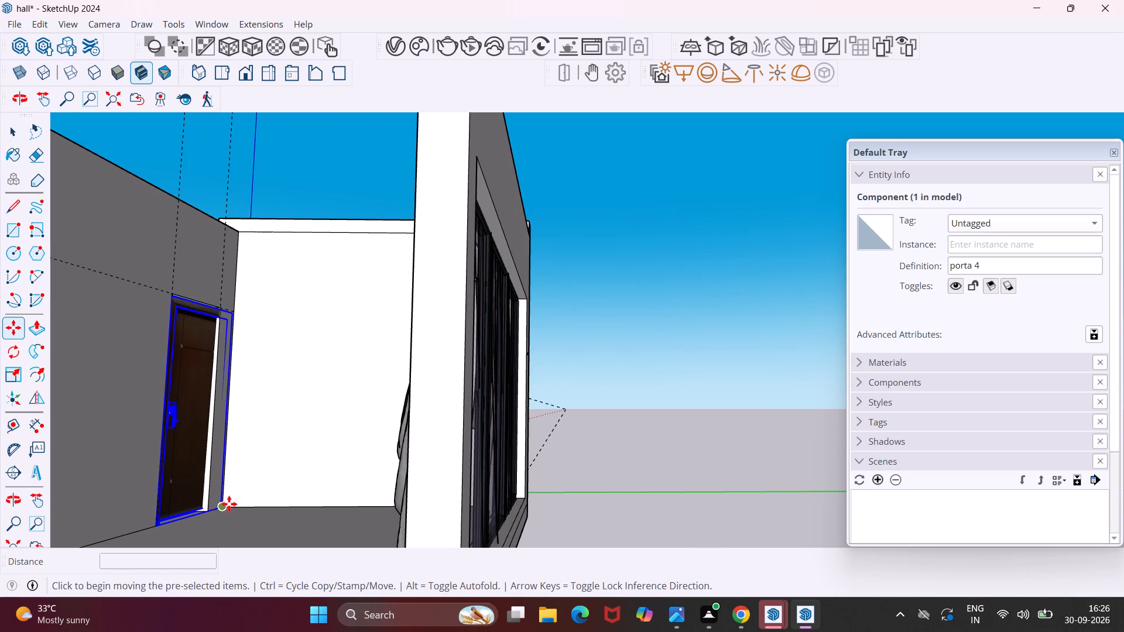
click(225, 503)
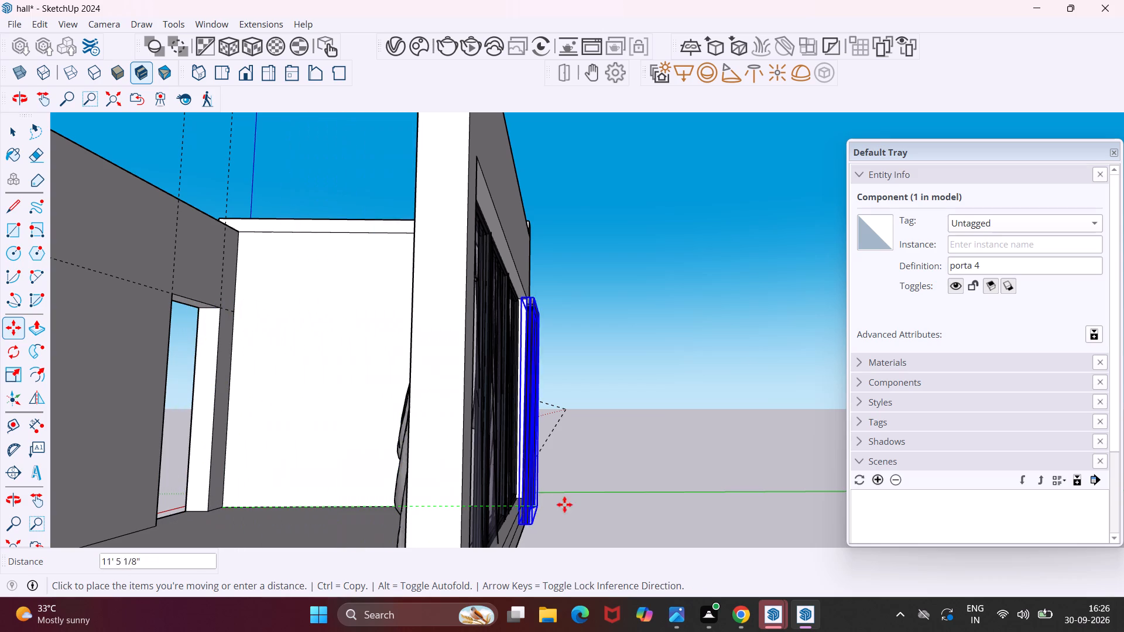
click(616, 523)
Scale the wooden door's width to 3' along the red axis.
middle_drag(648, 510, 490, 490)
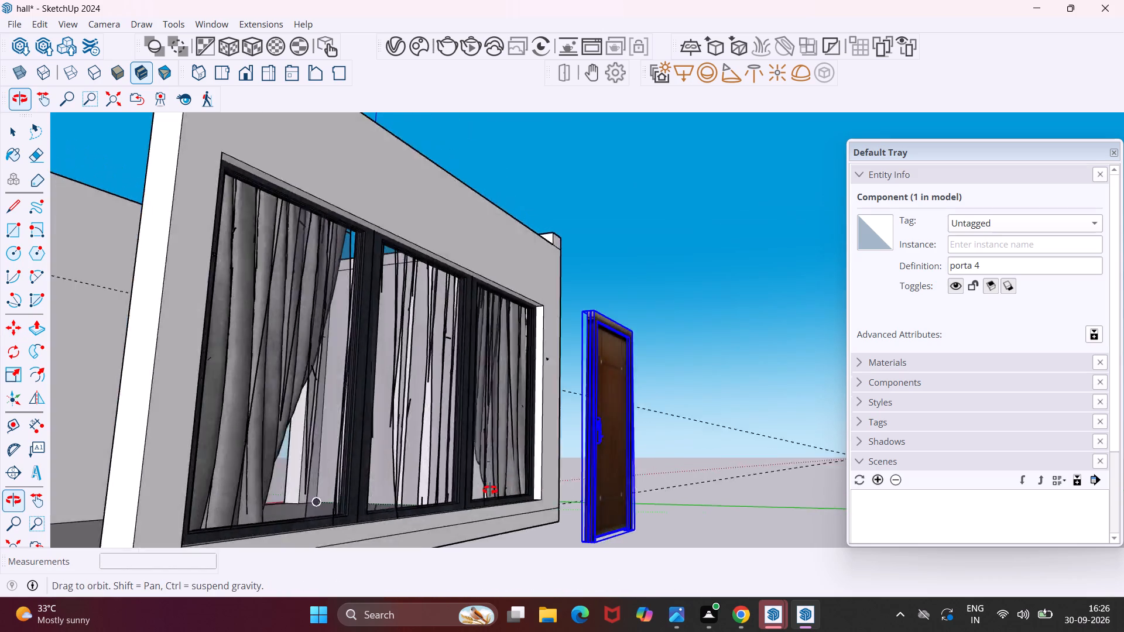
middle_drag(490, 490, 321, 517)
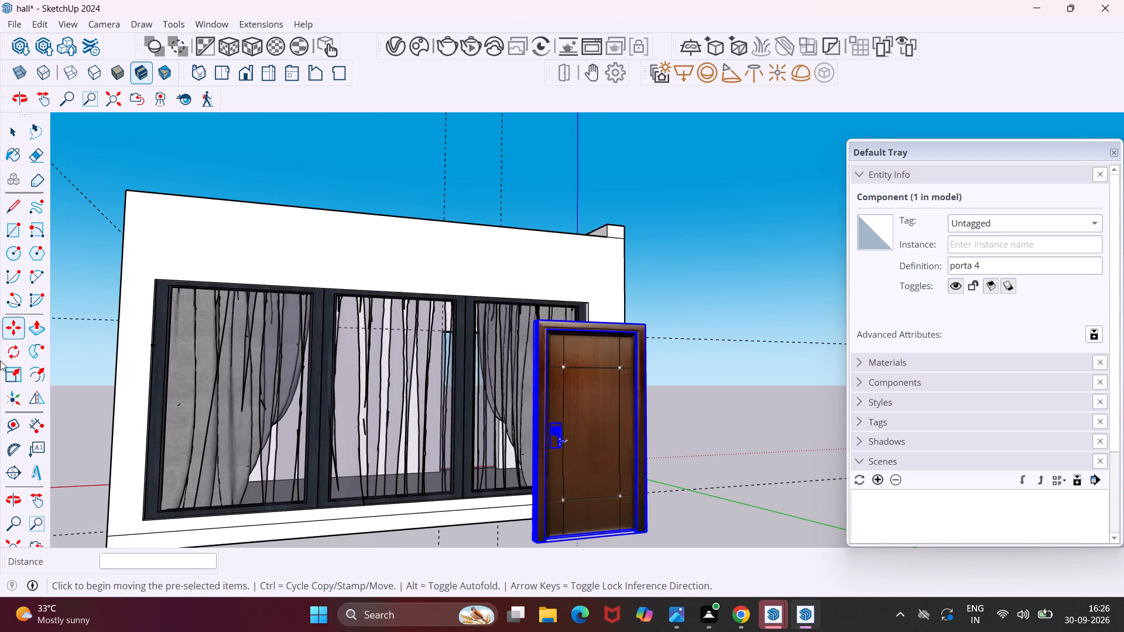
click(12, 379)
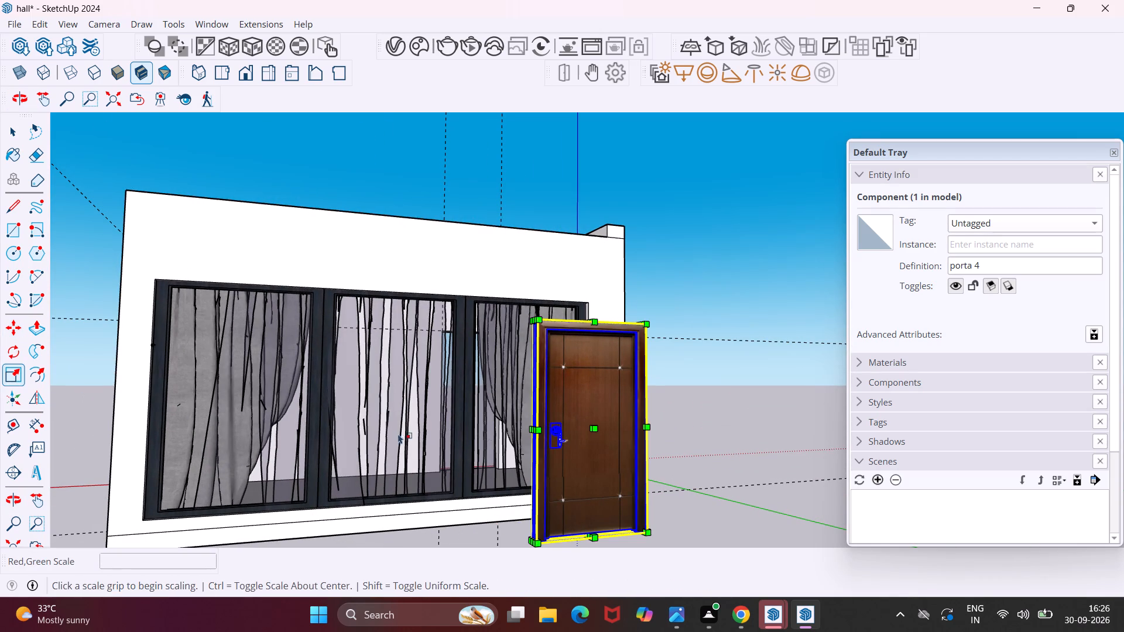
scroll(528, 424, up, 3)
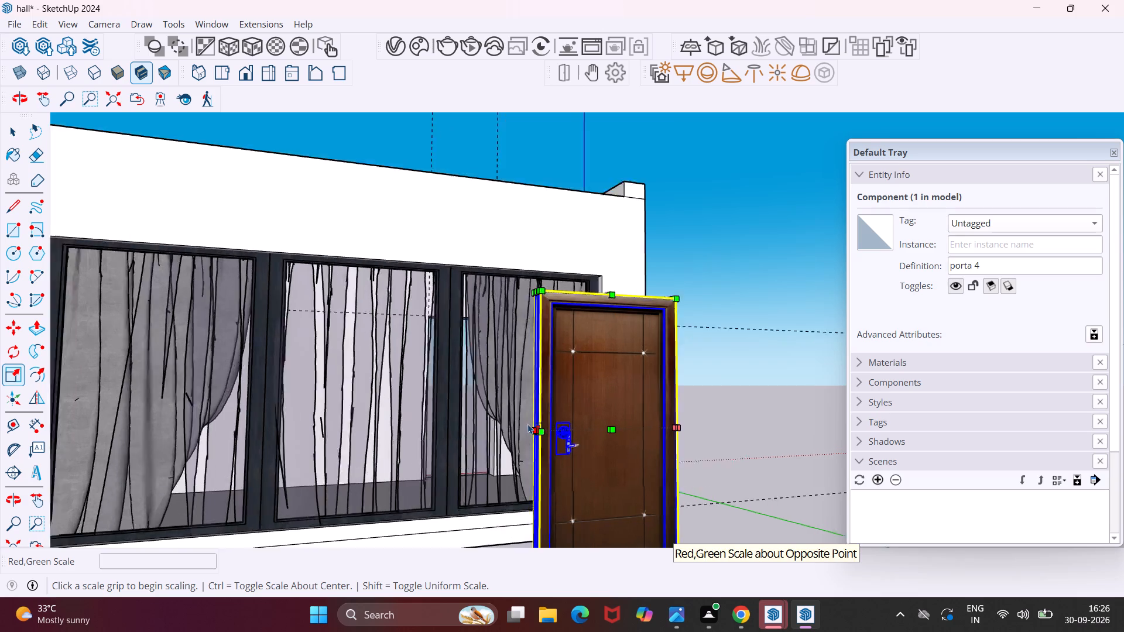
scroll(528, 424, up, 5)
middle_drag(547, 434, 603, 439)
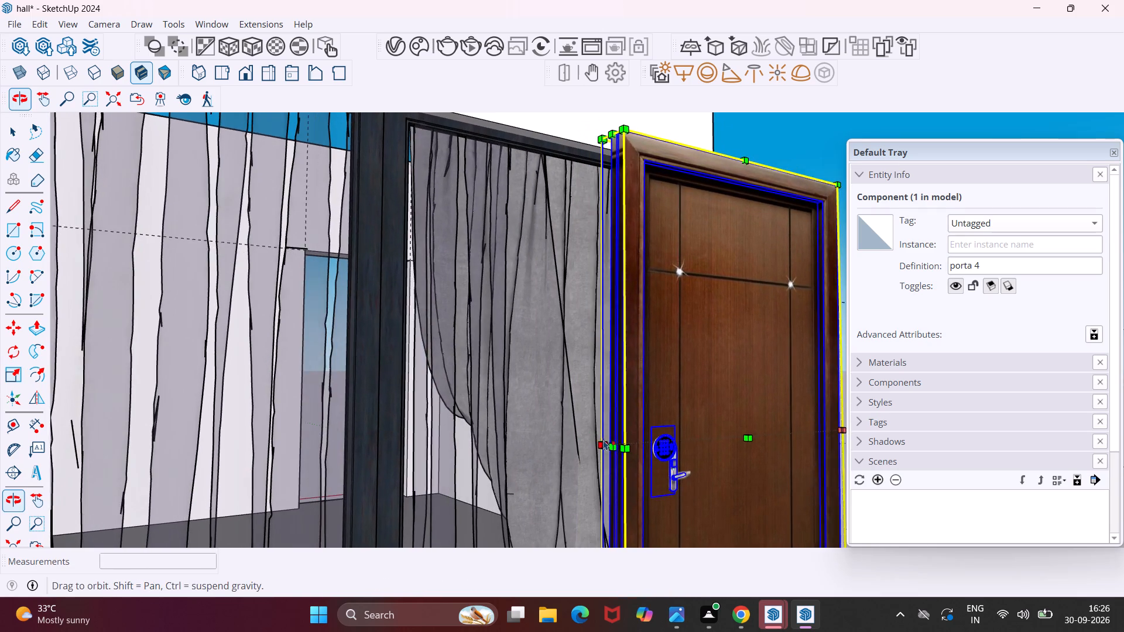
scroll(604, 441, up, 1)
click(614, 451)
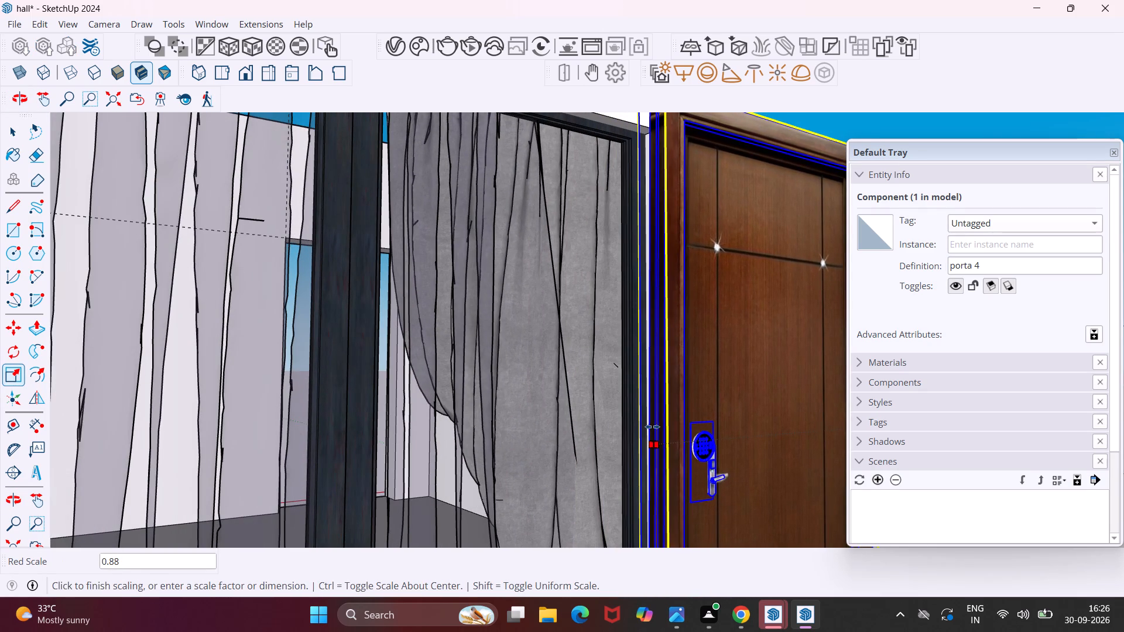
key(3)
key(apostrophe)
key(Return)
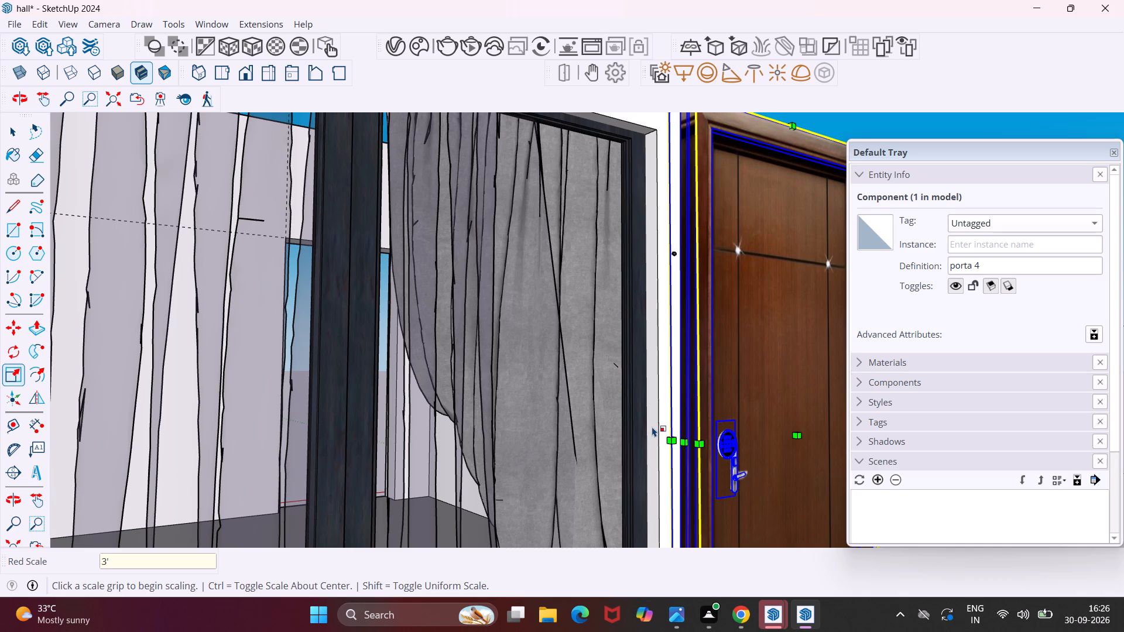
Scale the wooden door's height to 7' along the blue axis from its top.
scroll(651, 425, down, 4)
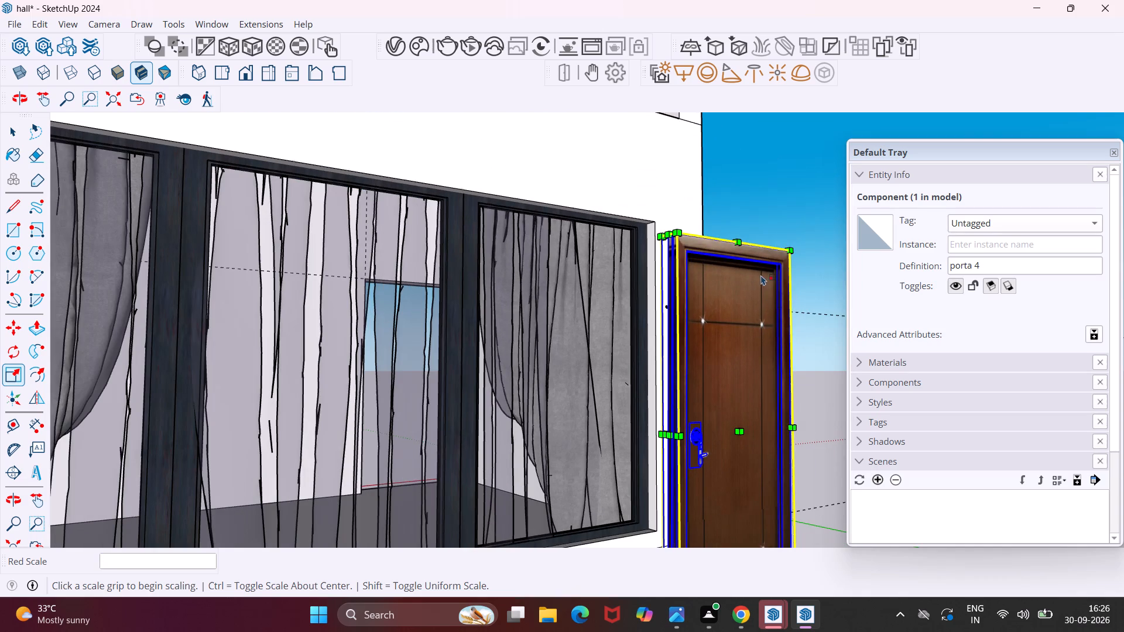
middle_drag(761, 275, 590, 439)
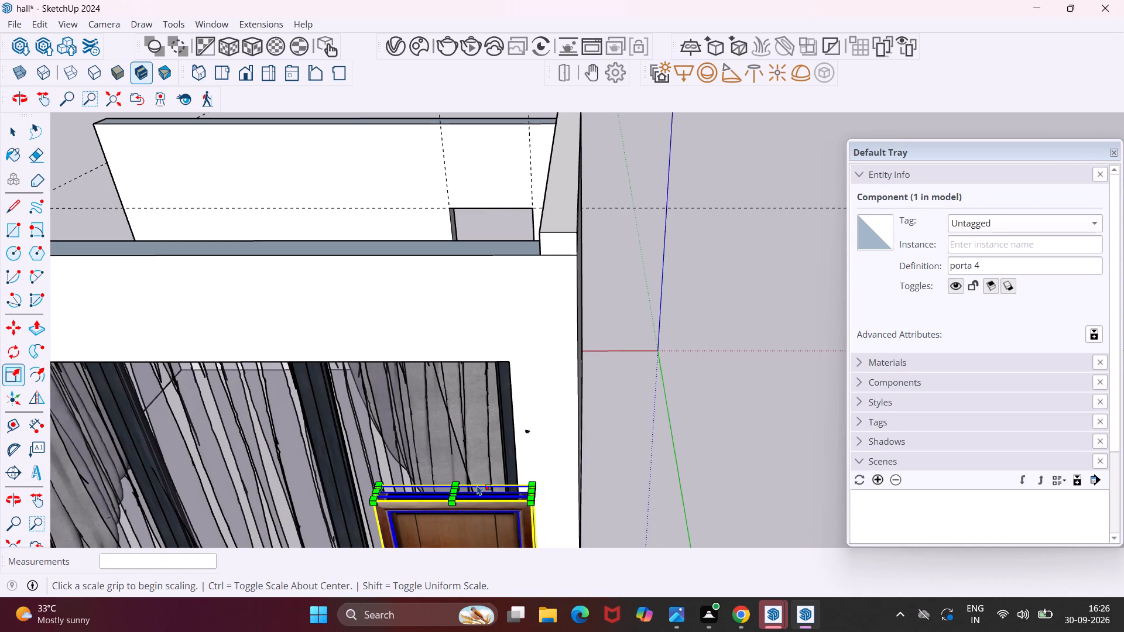
click(454, 494)
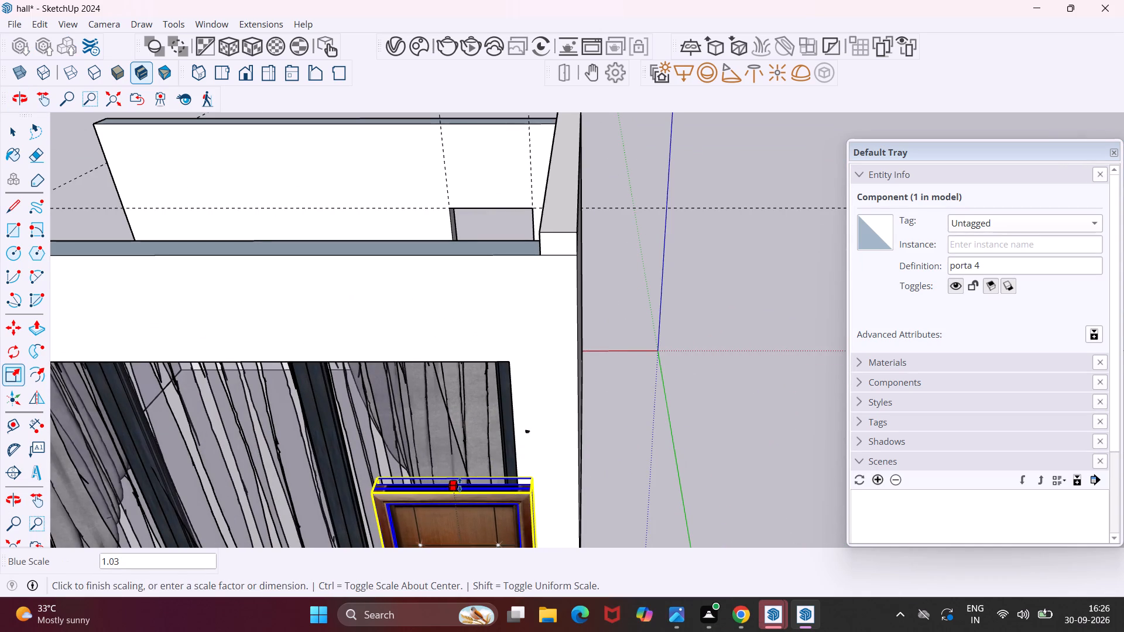
text(7')
key(Return)
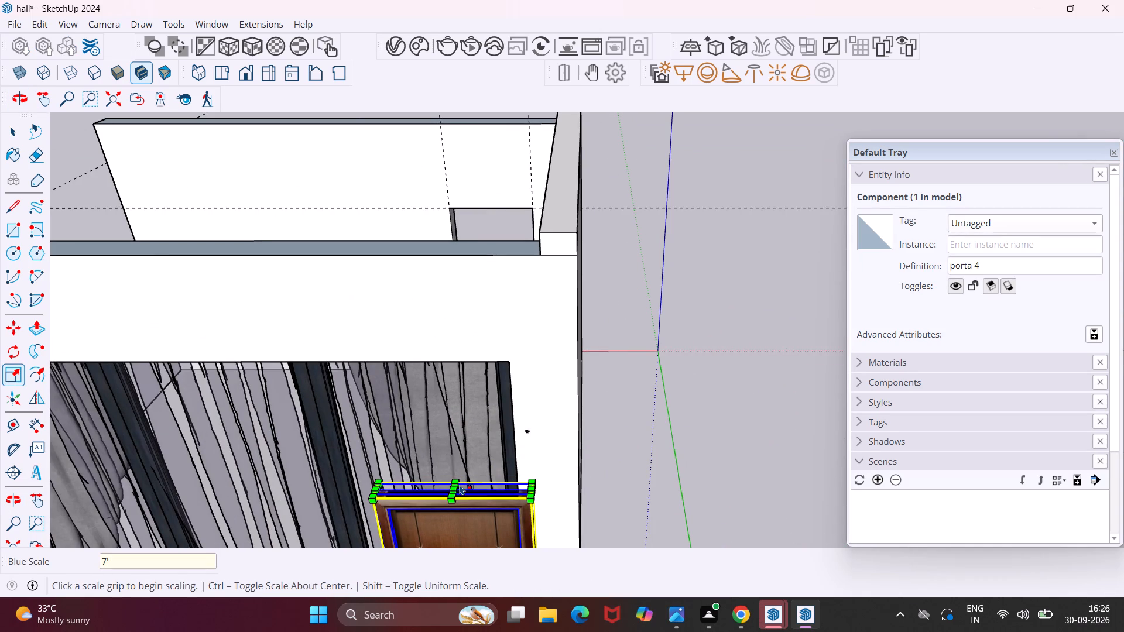
Move the resized wooden door by its top corner about 14' 4 1/2" onto the matching top corner of the doorway opening.
scroll(460, 485, down, 3)
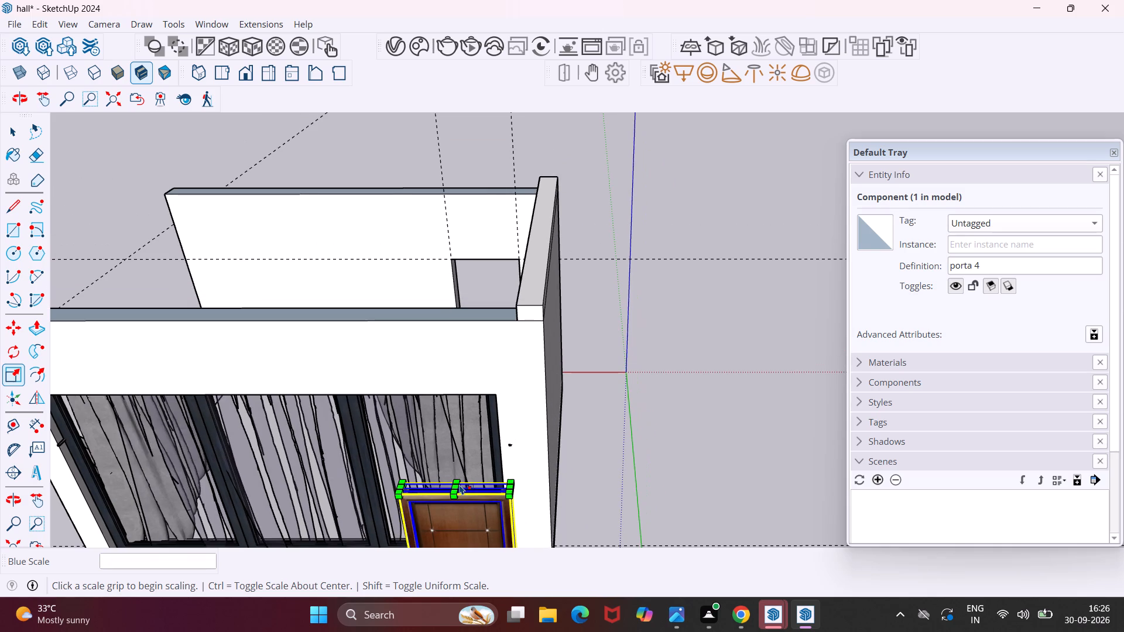
key(m)
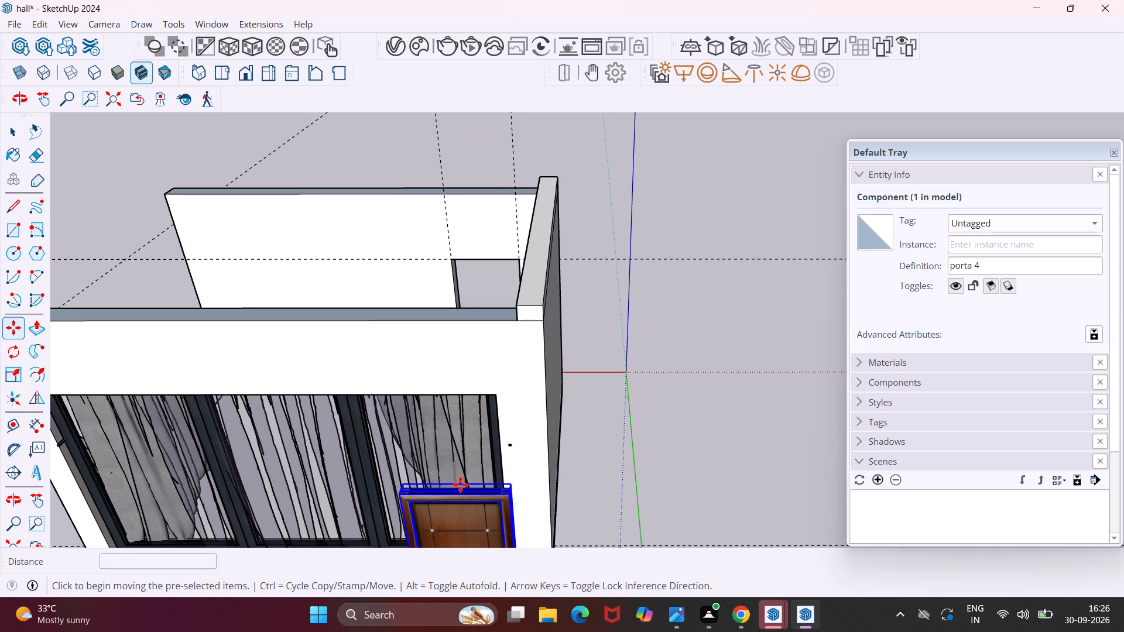
scroll(516, 497, up, 2)
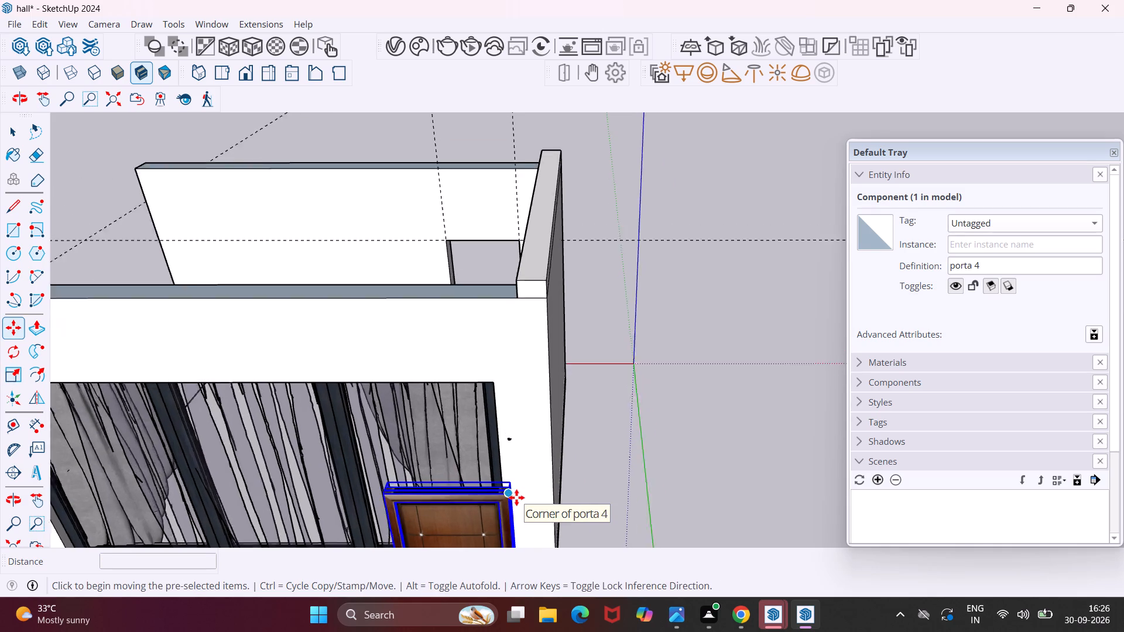
scroll(516, 497, up, 12)
middle_drag(442, 476, 390, 456)
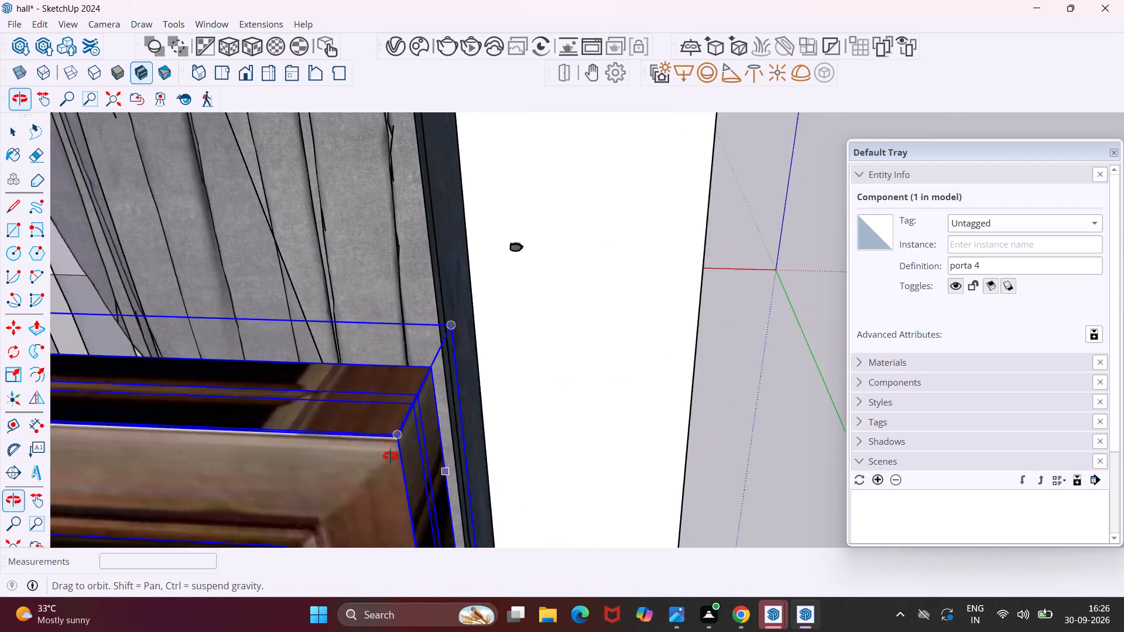
middle_drag(390, 456, 127, 380)
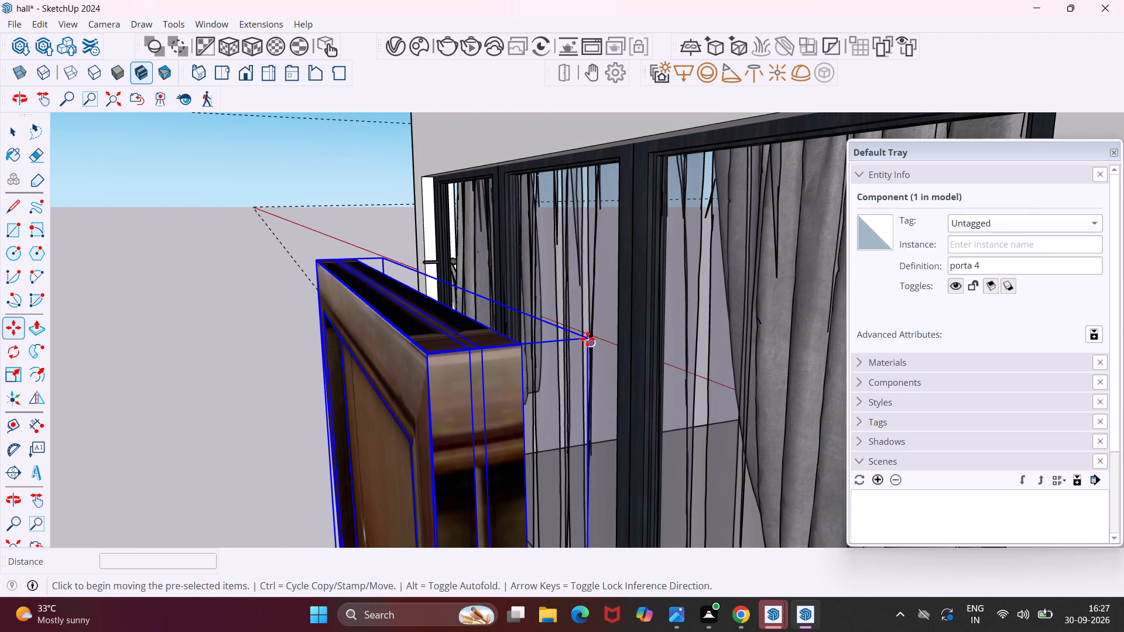
scroll(582, 336, up, 1)
middle_drag(582, 336, 521, 341)
scroll(515, 336, down, 16)
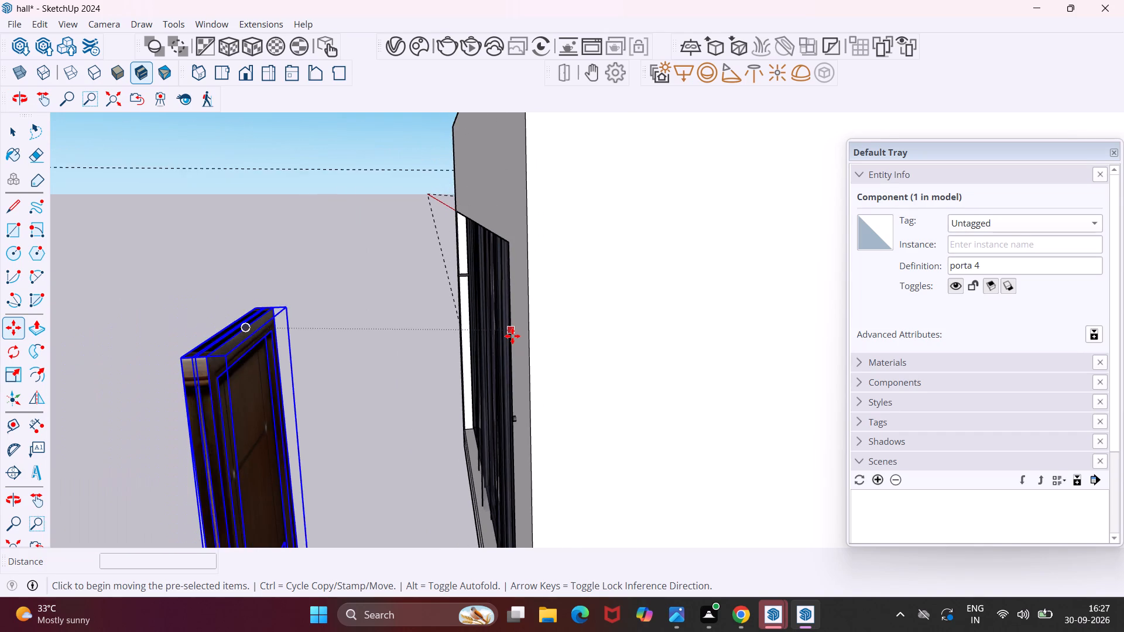
scroll(512, 336, down, 1)
scroll(249, 352, up, 4)
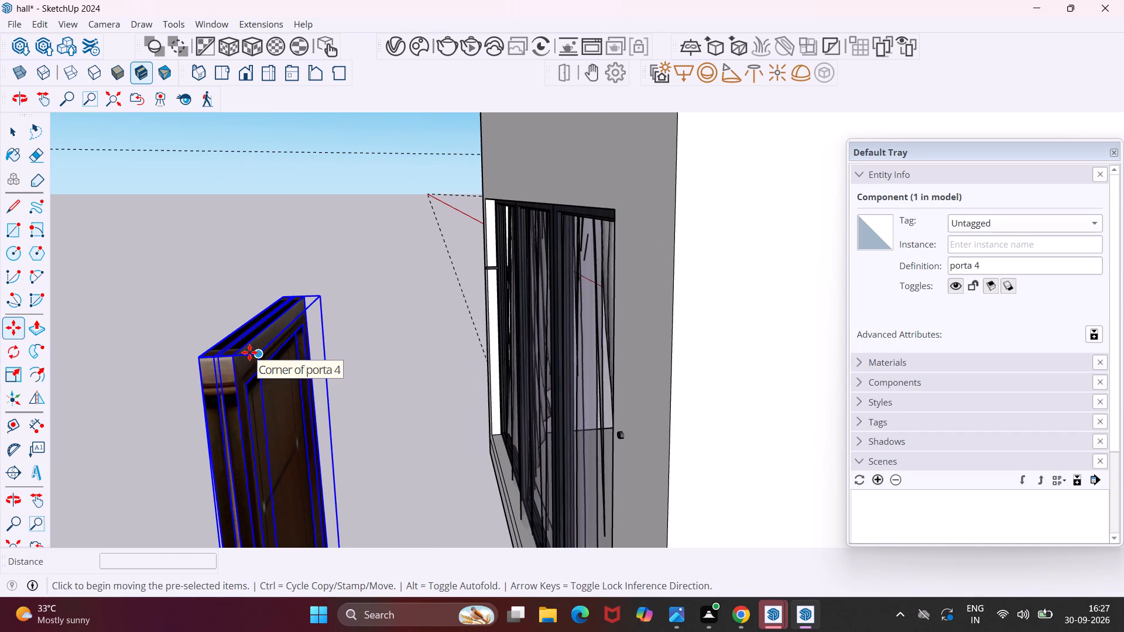
click(258, 353)
scroll(258, 352, down, 17)
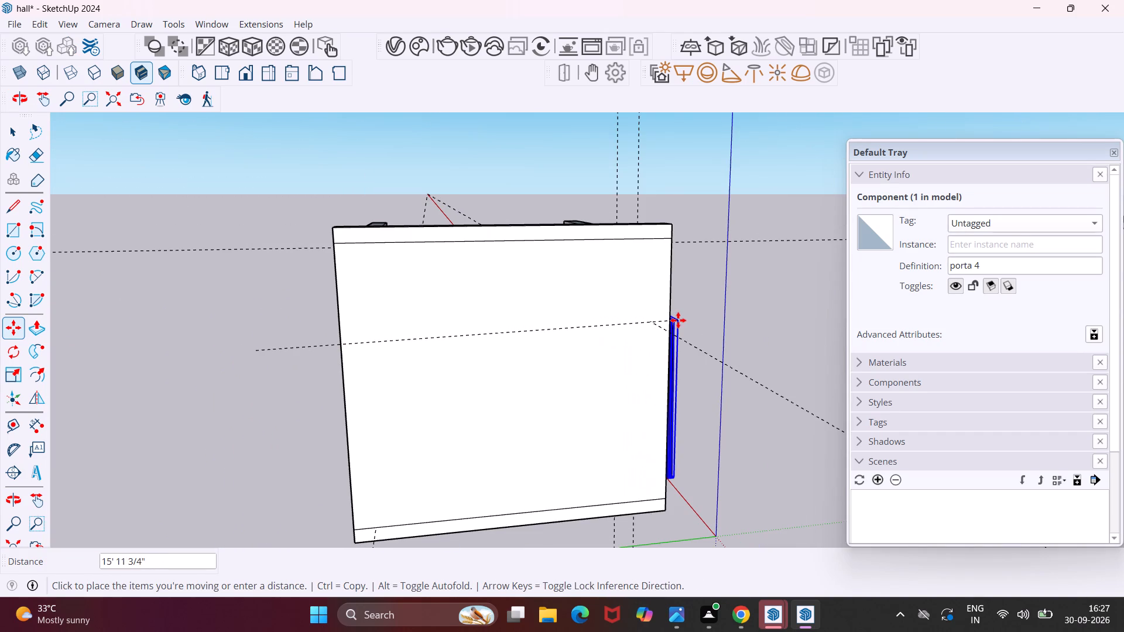
middle_drag(678, 320, 364, 342)
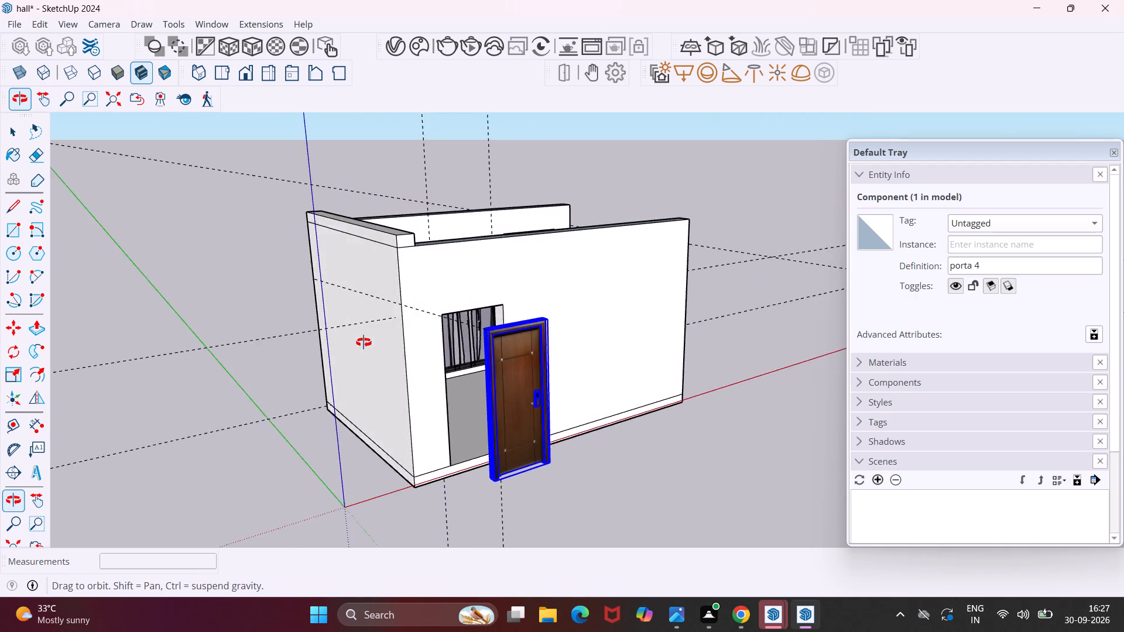
middle_drag(364, 342, 316, 342)
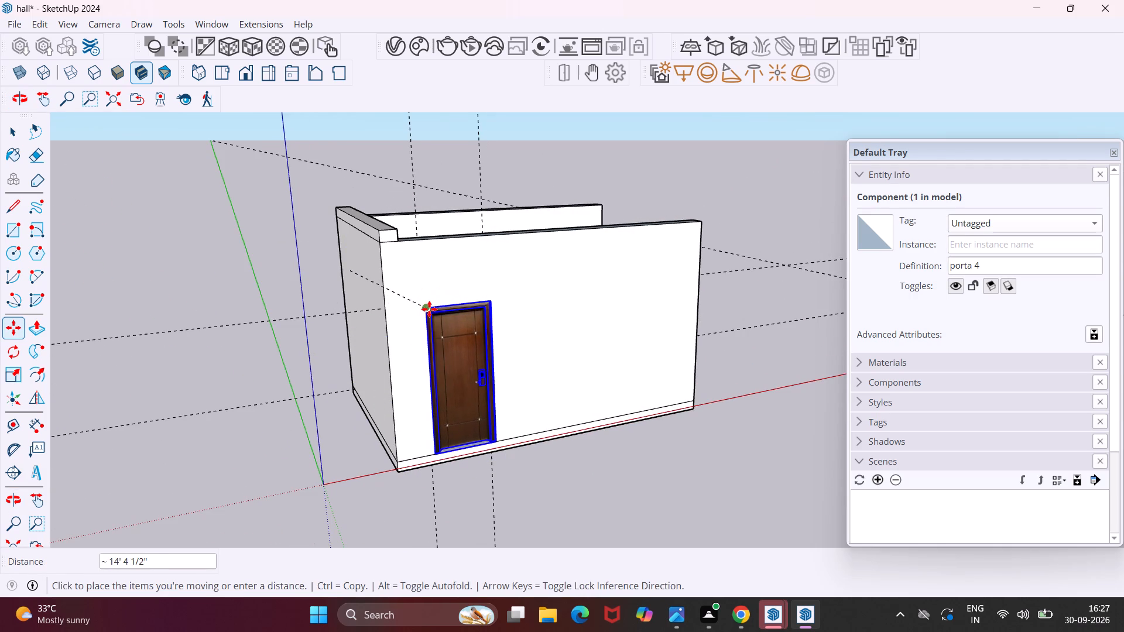
scroll(429, 309, up, 4)
click(429, 309)
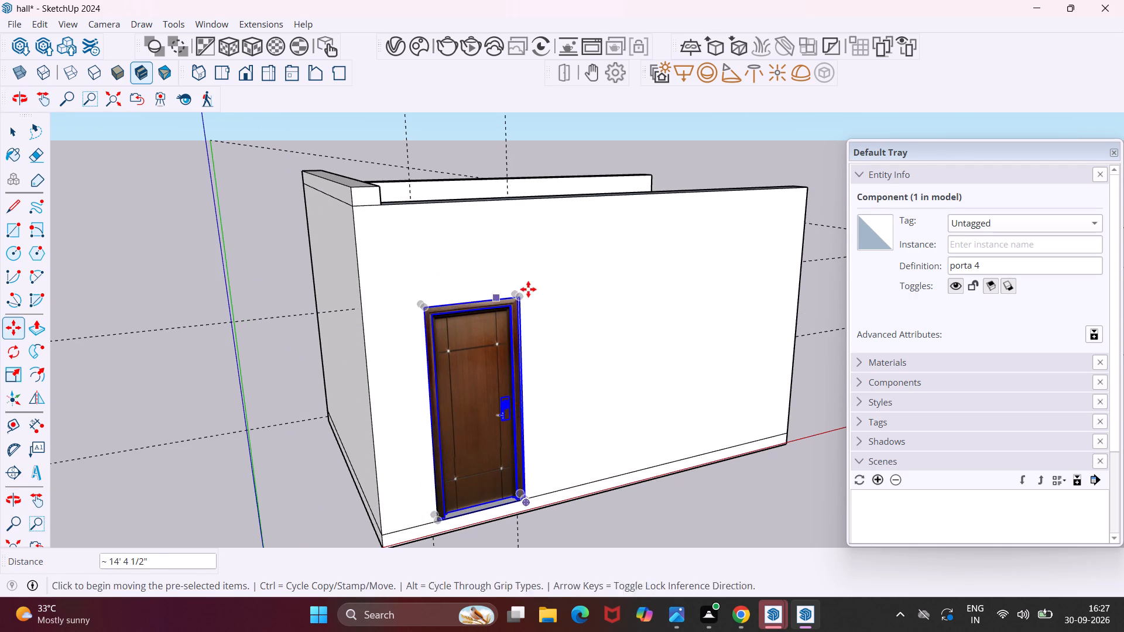
Move the wooden door 4 1/2" along the green axis from its bottom corner to the doorway's room-side corner, then deselect it.
middle_drag(601, 186, 87, 379)
middle_drag(520, 280, 408, 231)
scroll(544, 270, up, 17)
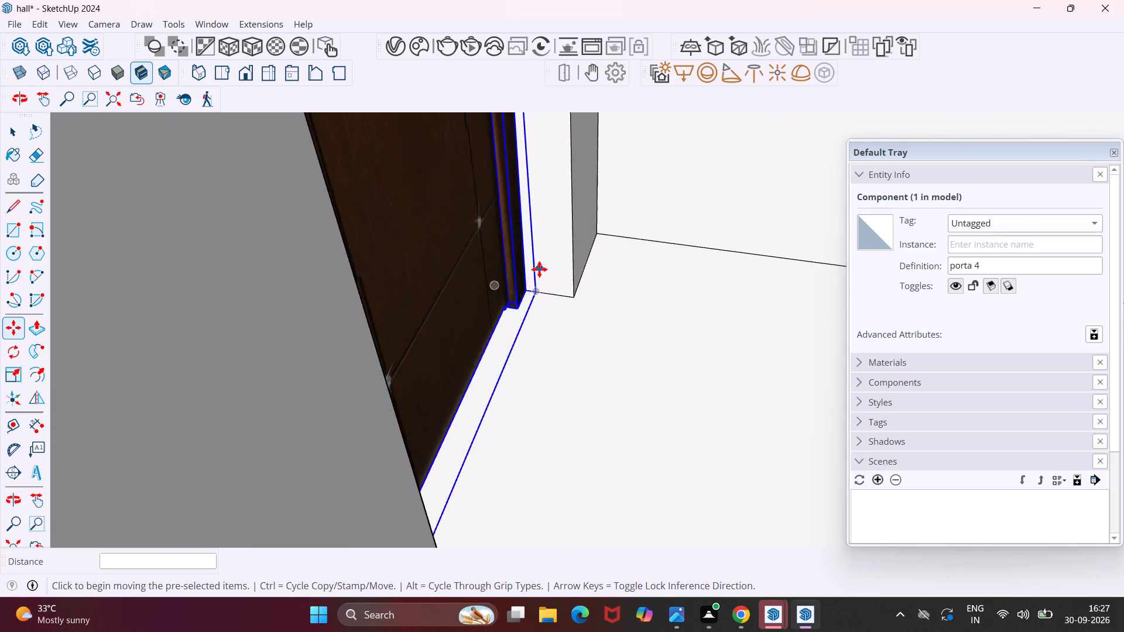
scroll(539, 269, up, 5)
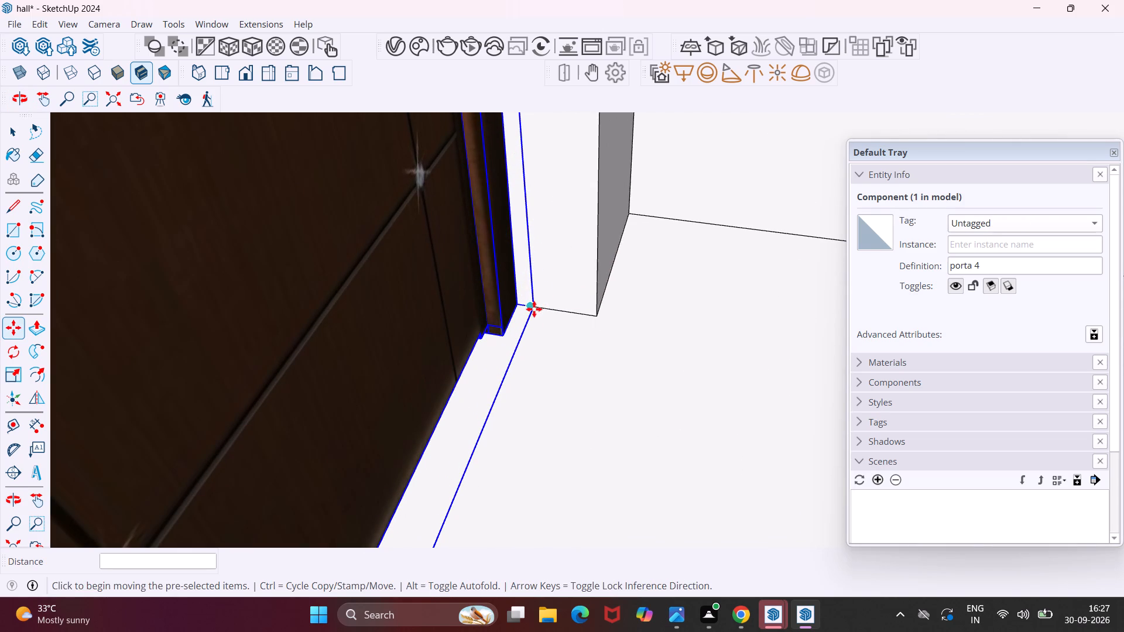
click(534, 303)
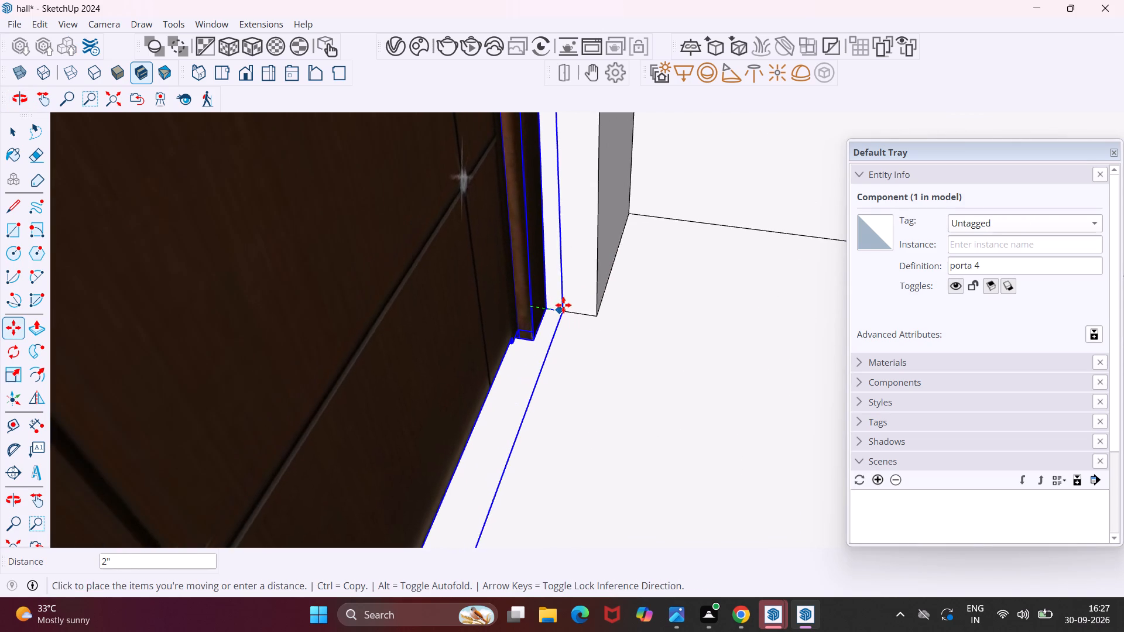
click(595, 312)
scroll(519, 306, down, 14)
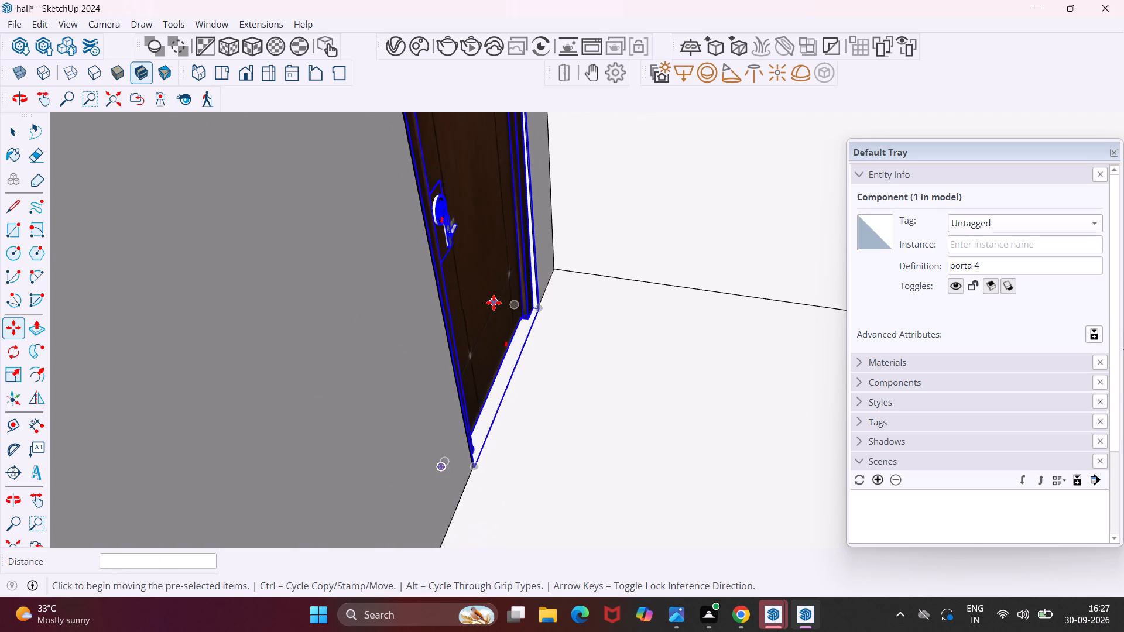
scroll(494, 303, down, 13)
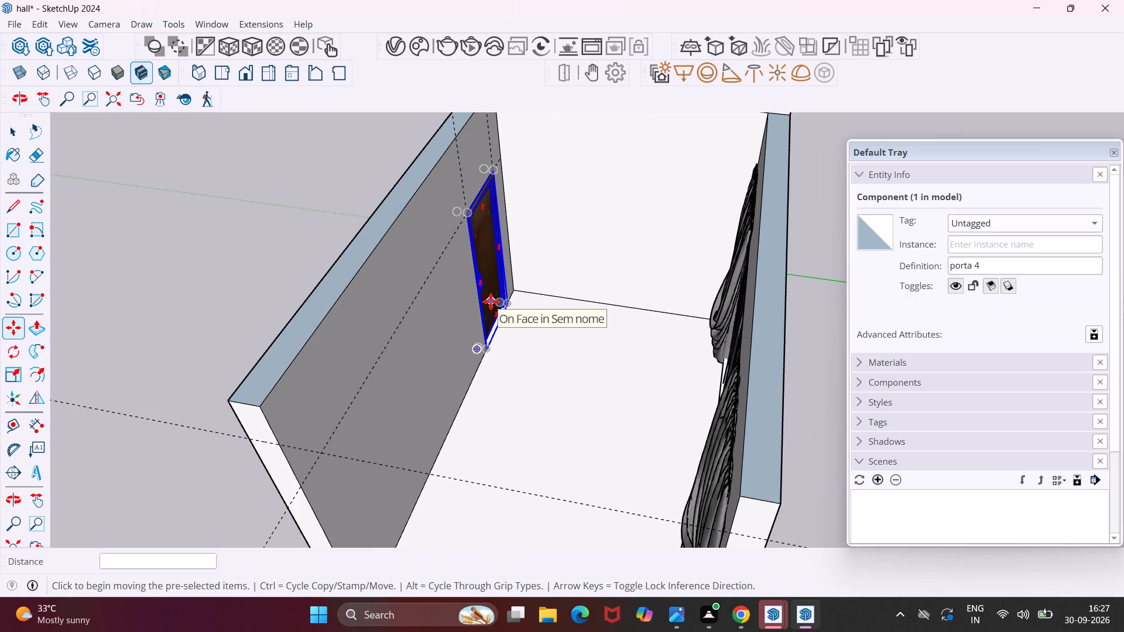
key(Escape)
key(space)
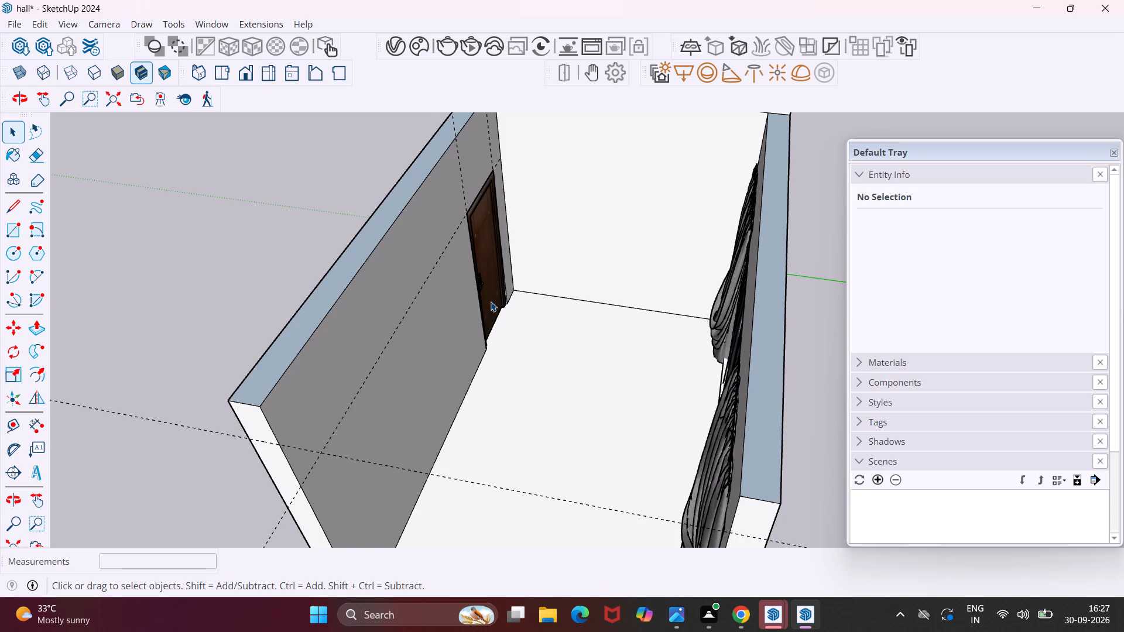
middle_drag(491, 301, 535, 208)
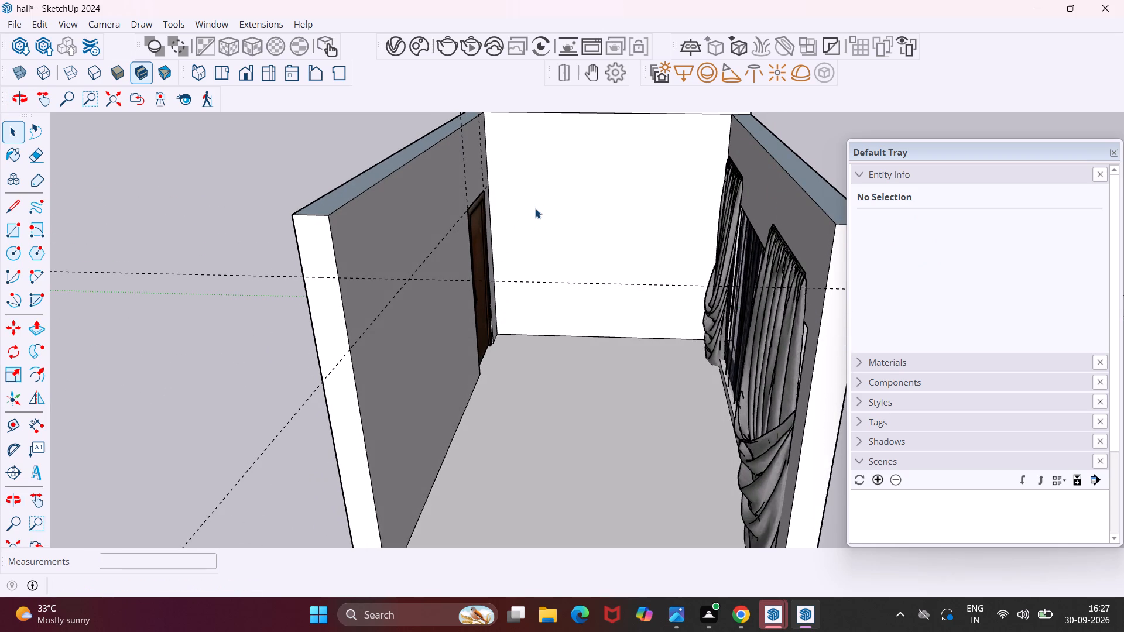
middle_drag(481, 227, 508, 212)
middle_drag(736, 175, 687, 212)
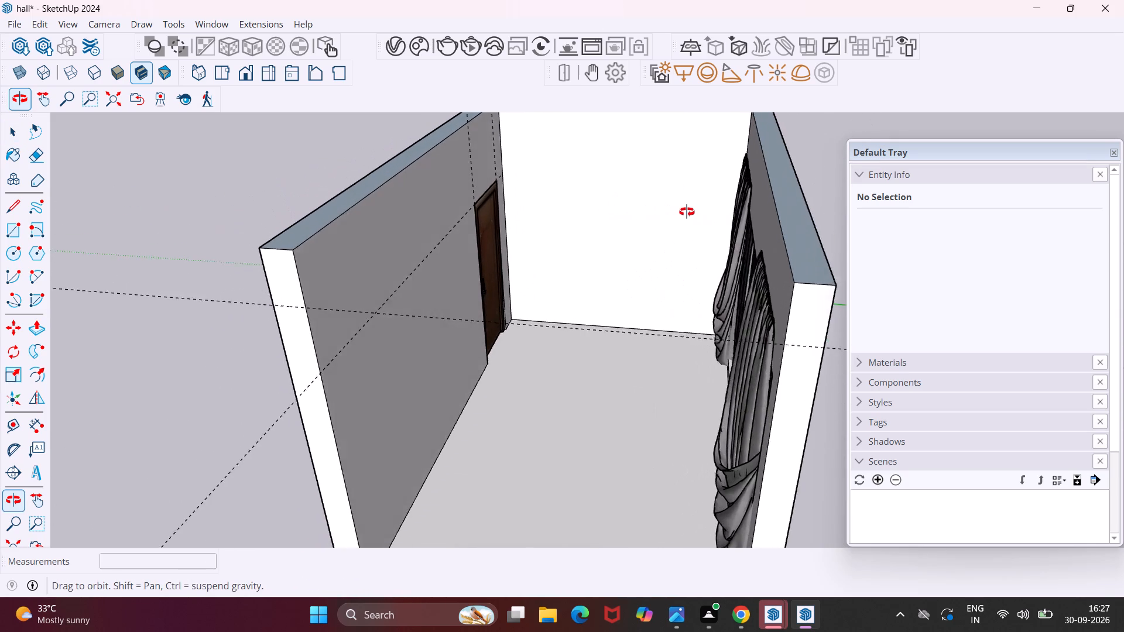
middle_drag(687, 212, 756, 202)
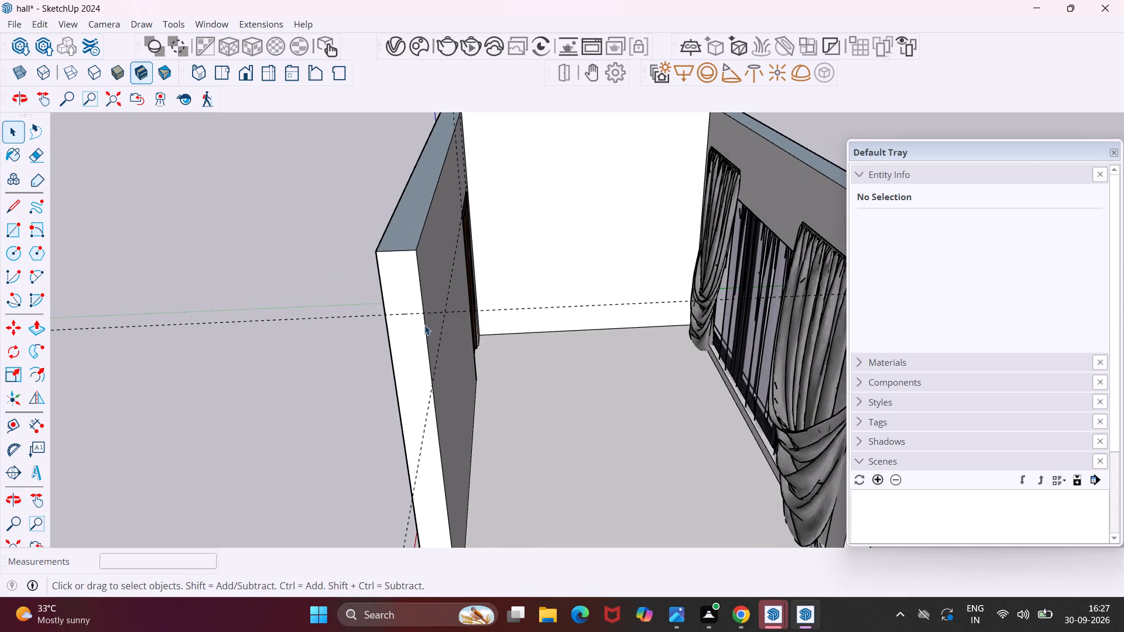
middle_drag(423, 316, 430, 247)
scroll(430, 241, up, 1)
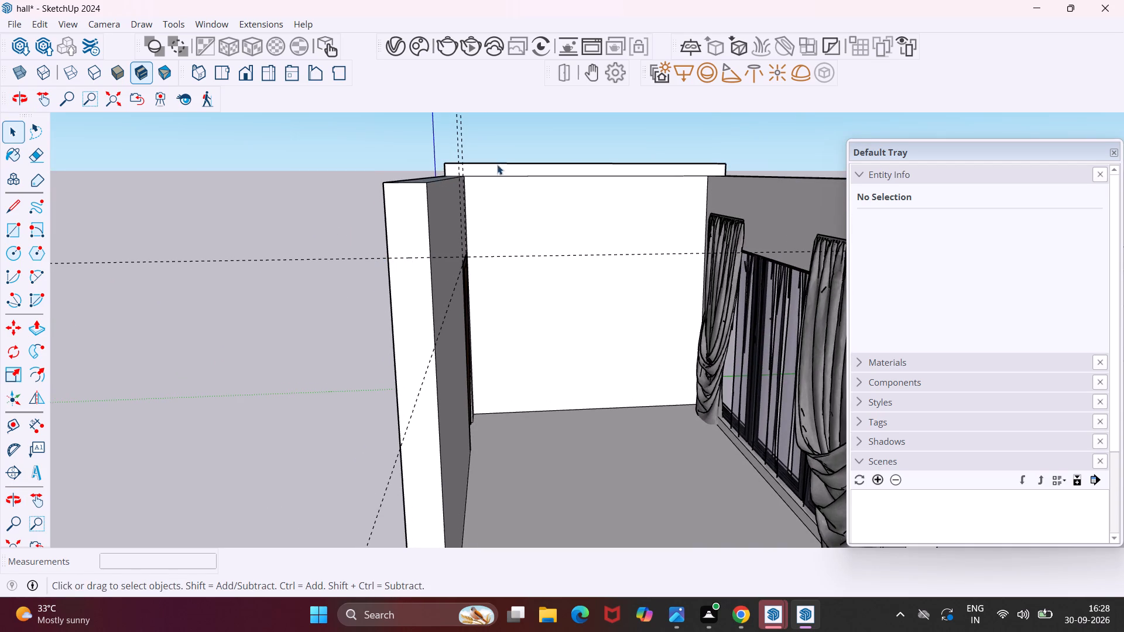
Erase the horizontal and the diagonal guide lines that cross the room.
middle_drag(568, 156, 566, 114)
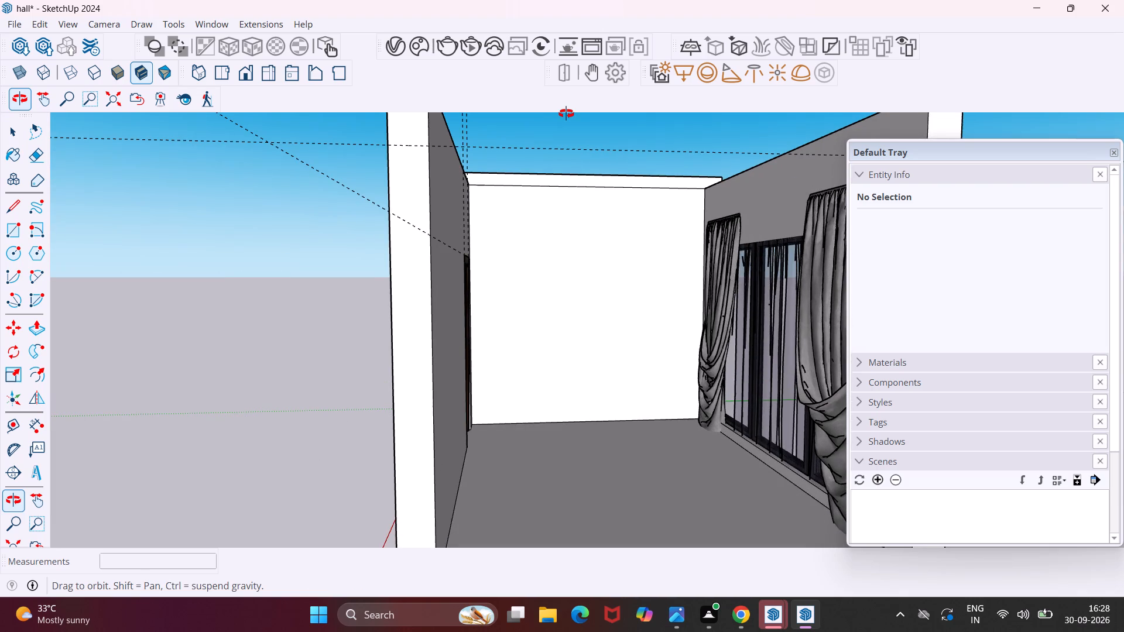
middle_drag(566, 114, 559, 158)
scroll(504, 160, down, 6)
scroll(429, 177, down, 6)
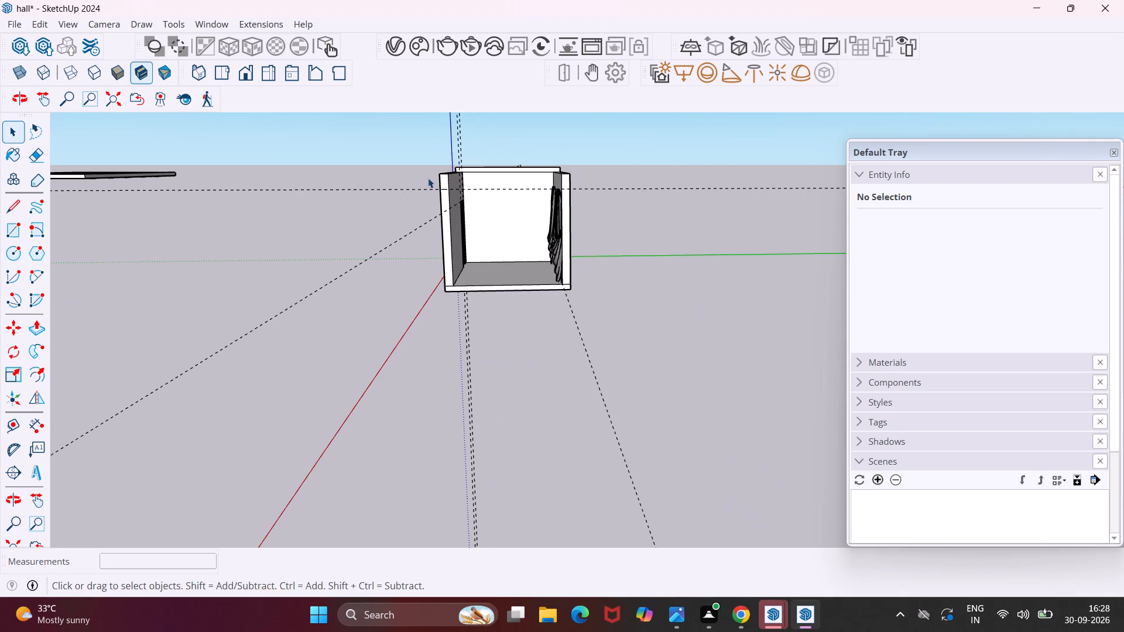
scroll(513, 177, up, 6)
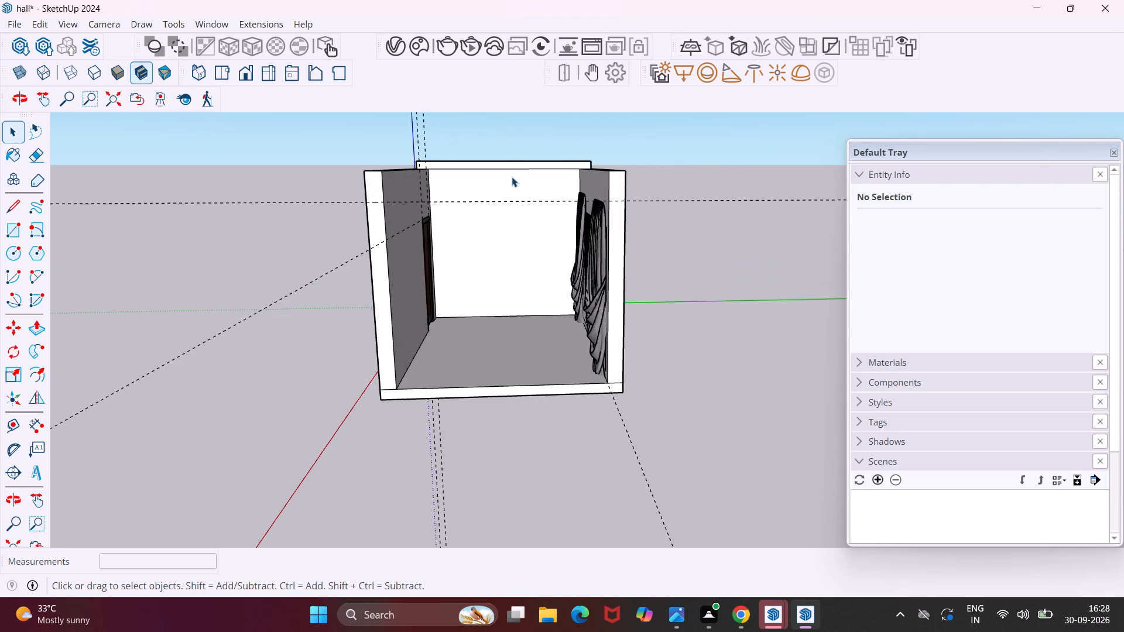
scroll(512, 177, up, 3)
key(e)
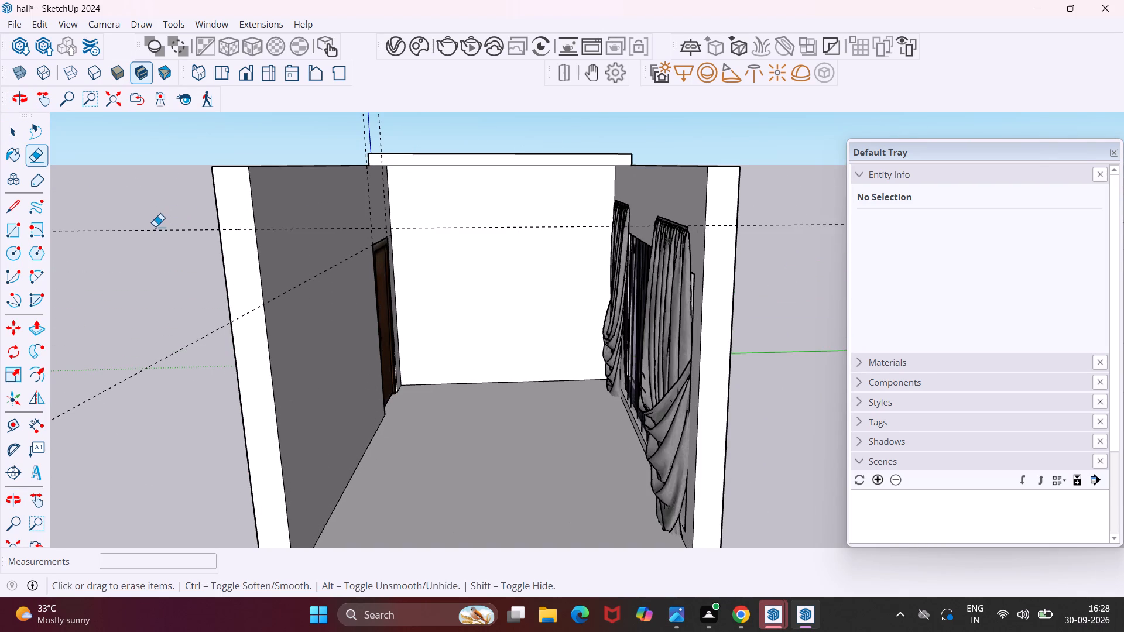
click(153, 229)
click(204, 336)
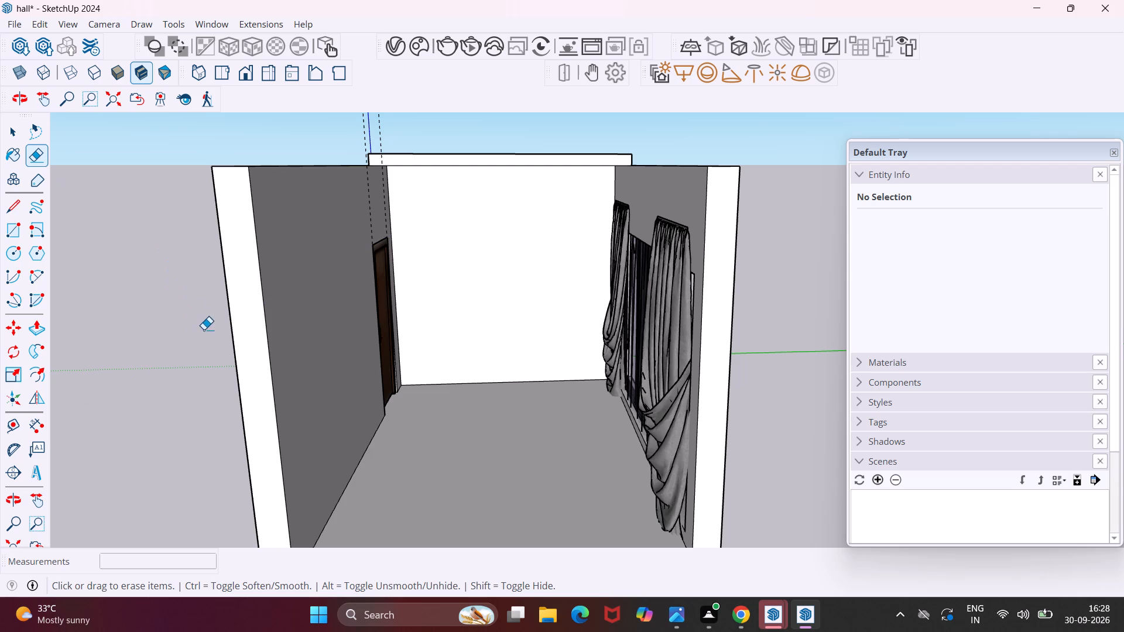
key(Escape)
key(space)
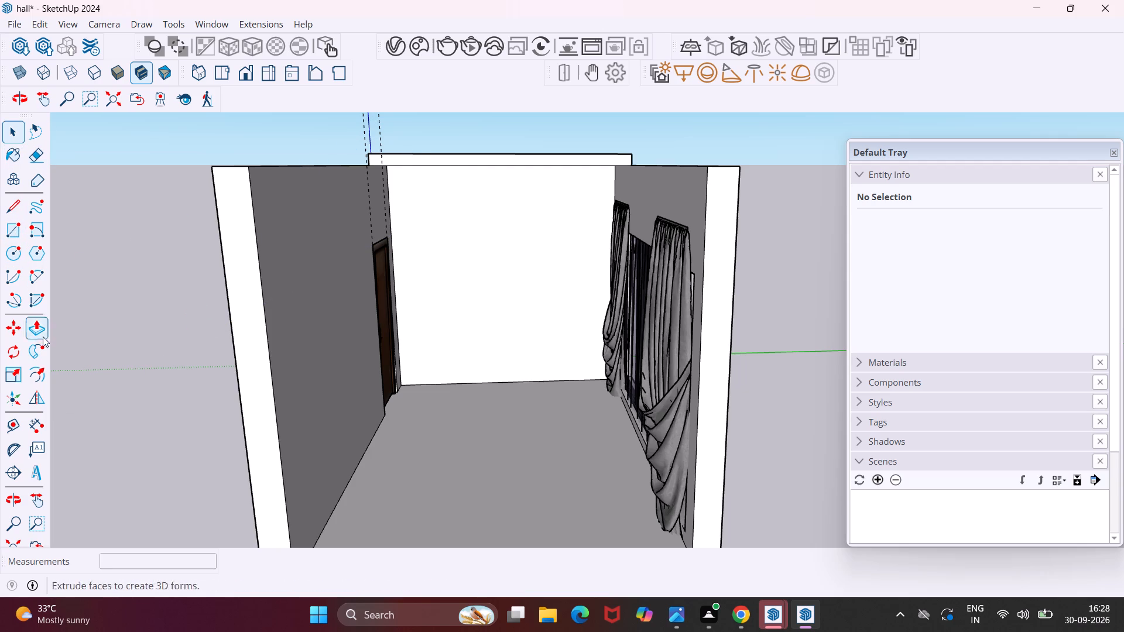
Place a guide line 4" below the top edge of the back wall's inner face.
click(20, 415)
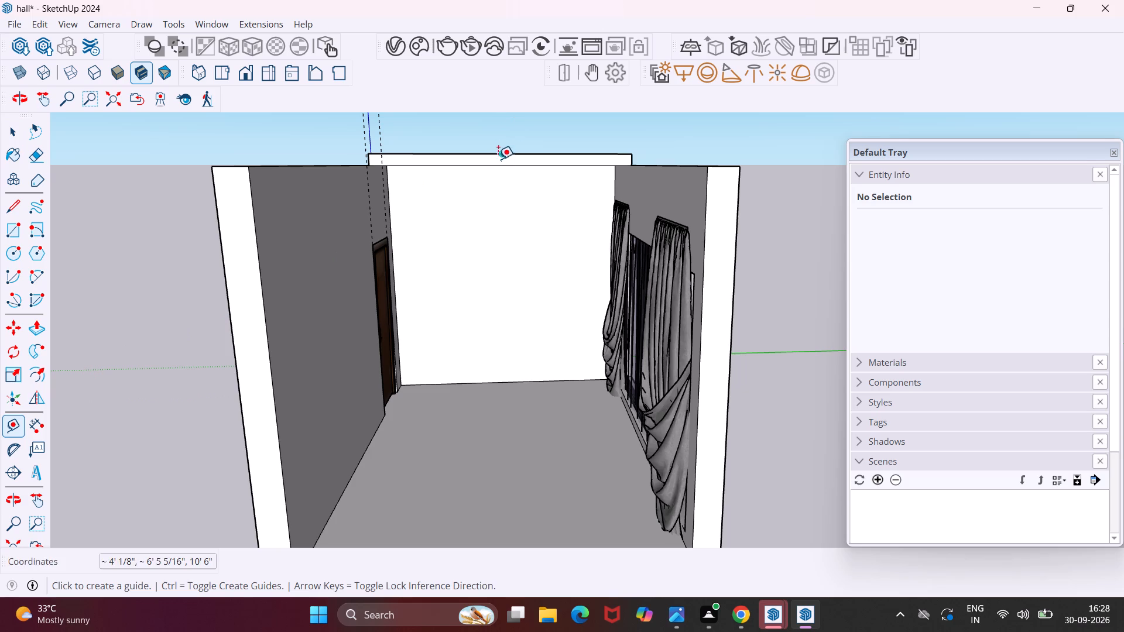
middle_drag(493, 169, 496, 139)
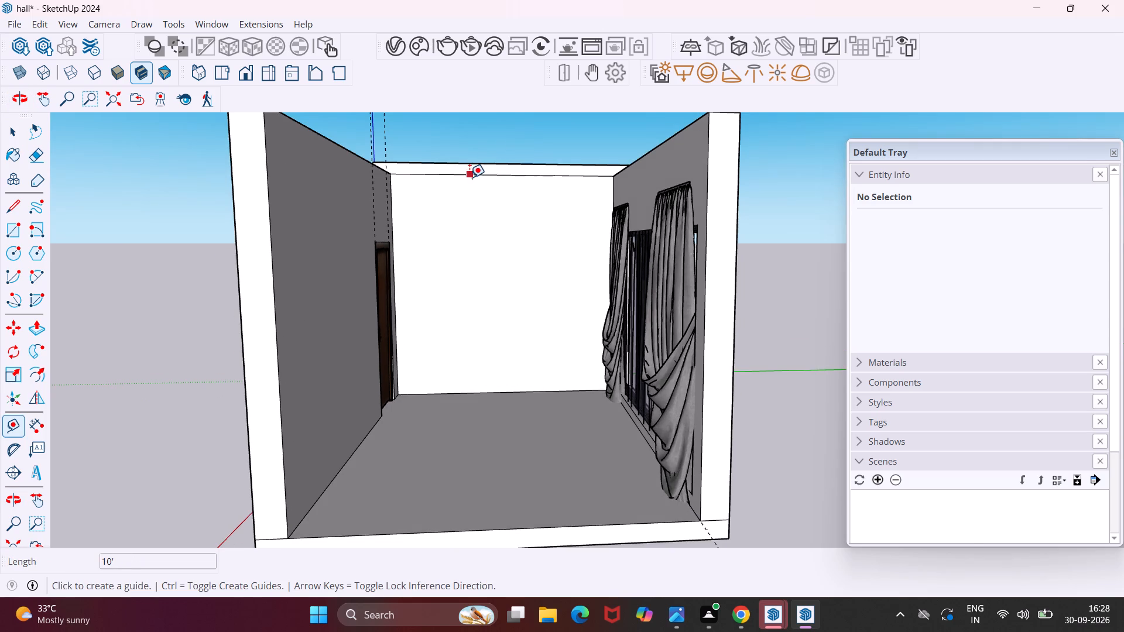
scroll(470, 177, up, 15)
middle_drag(468, 176, 471, 156)
click(468, 164)
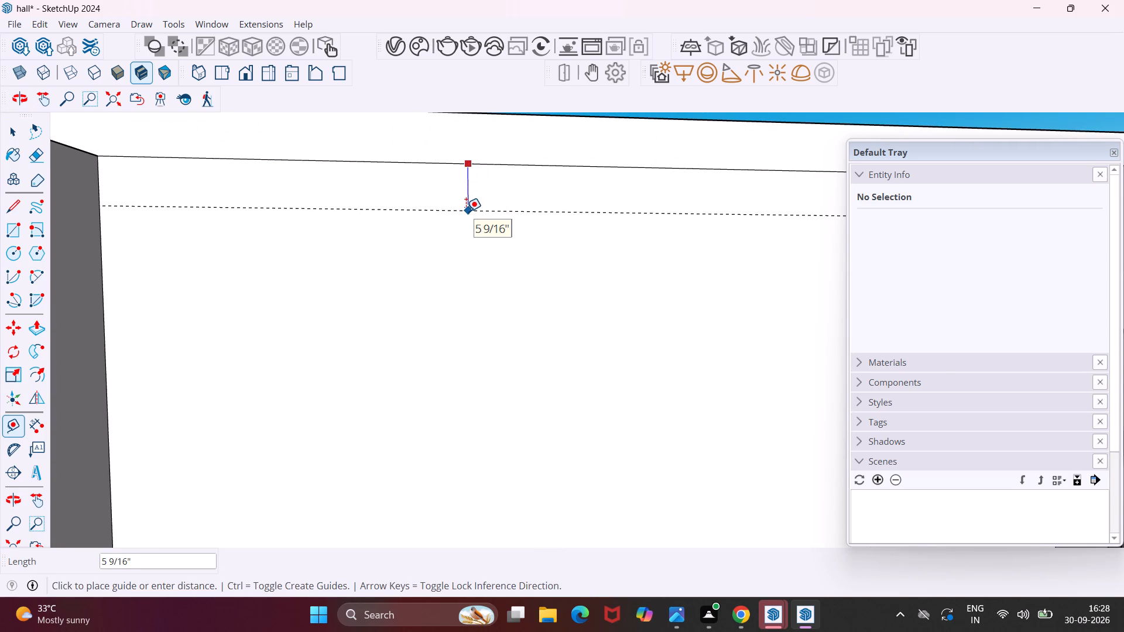
text(4")
key(Return)
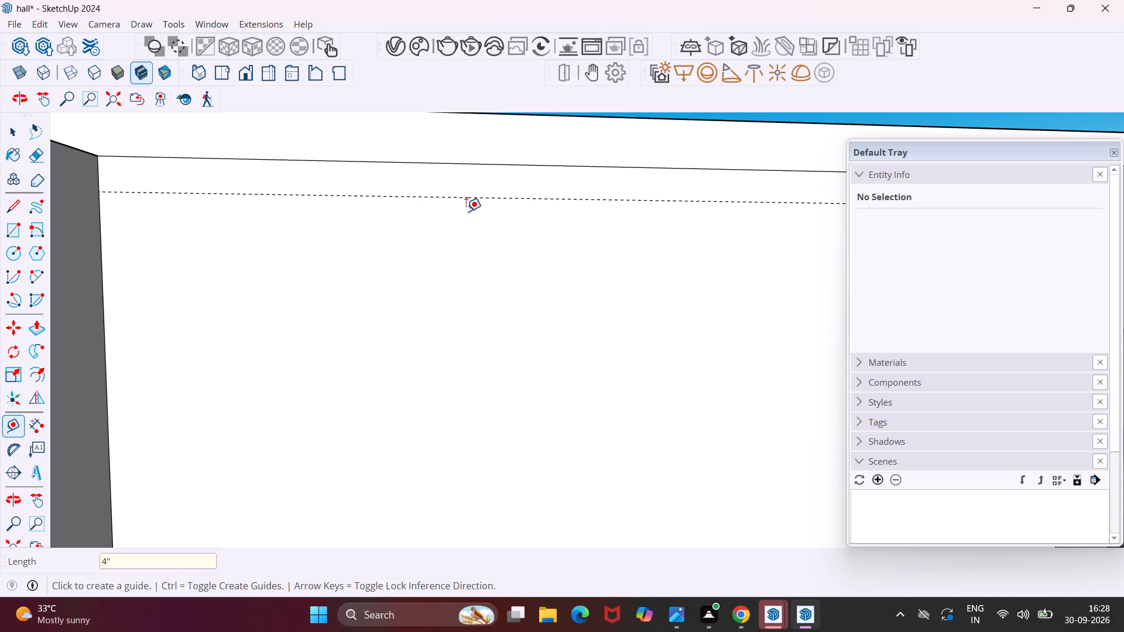
key(Escape)
key(space)
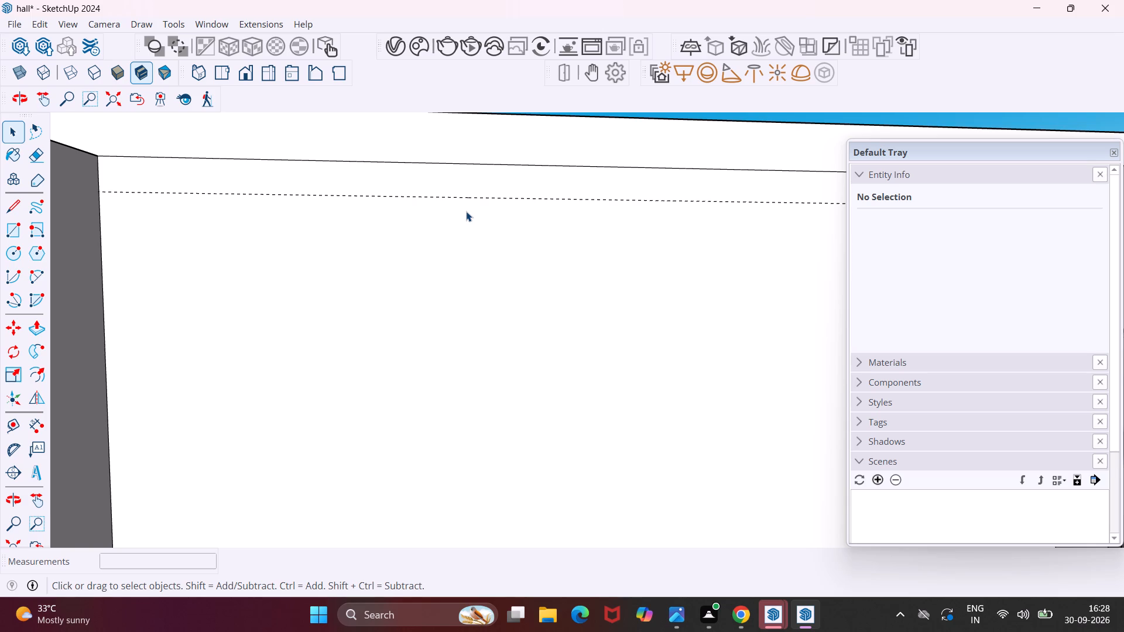
Draw a rectangle about 11 13/16" by 2' 2 7/16" on the floor, from the back wall's corner on the door side.
scroll(466, 211, down, 5)
scroll(427, 255, down, 6)
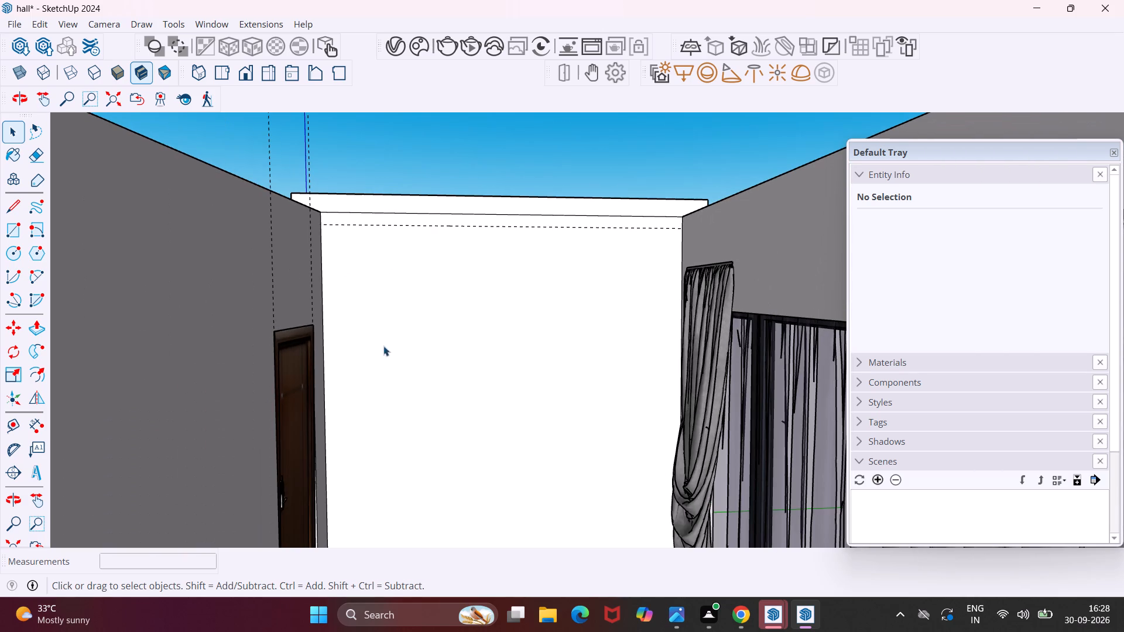
middle_drag(390, 402, 373, 462)
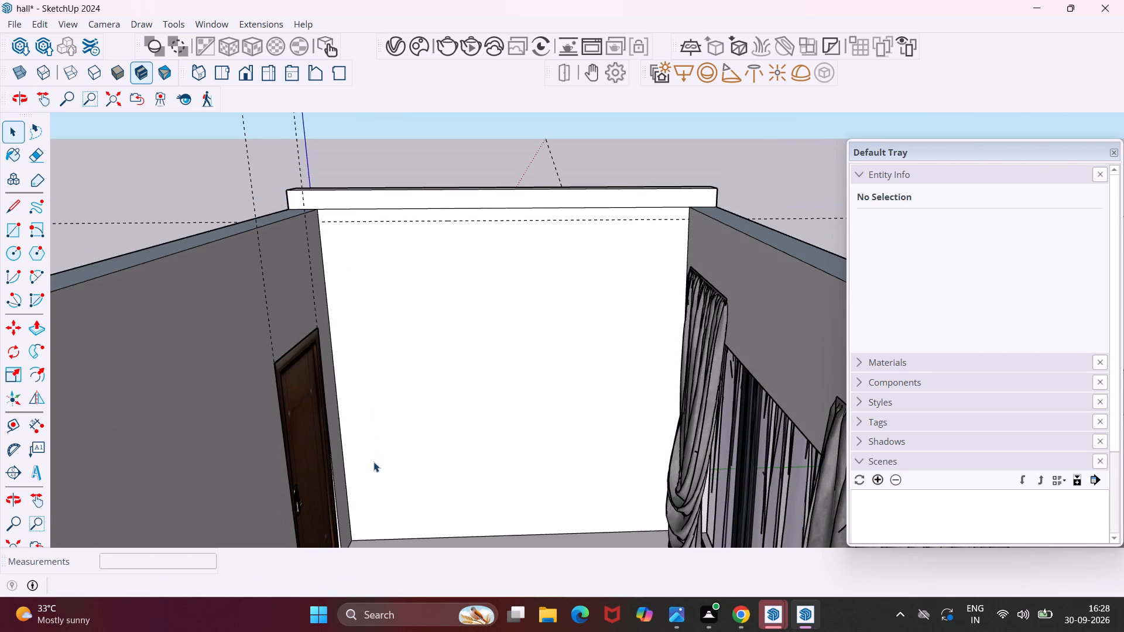
scroll(377, 470, down, 3)
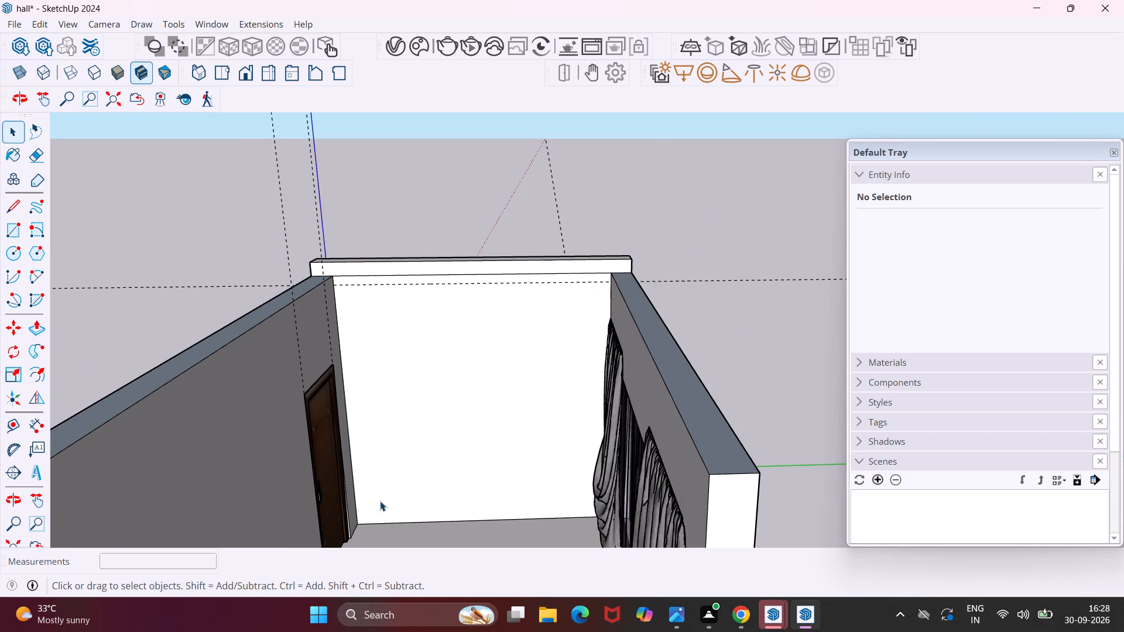
click(8, 233)
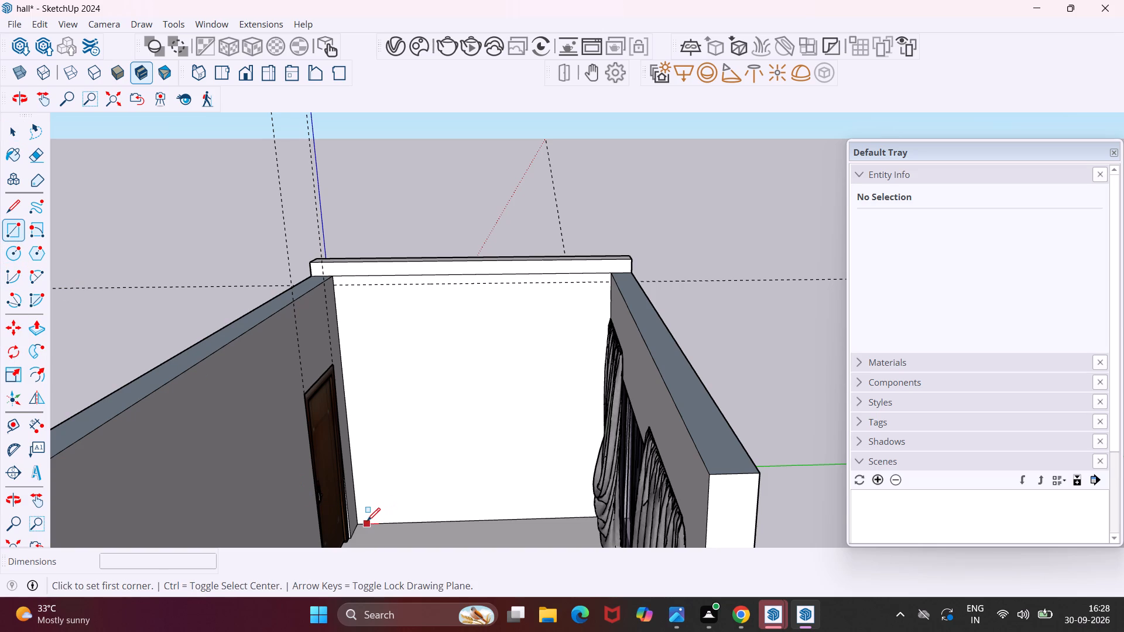
click(358, 522)
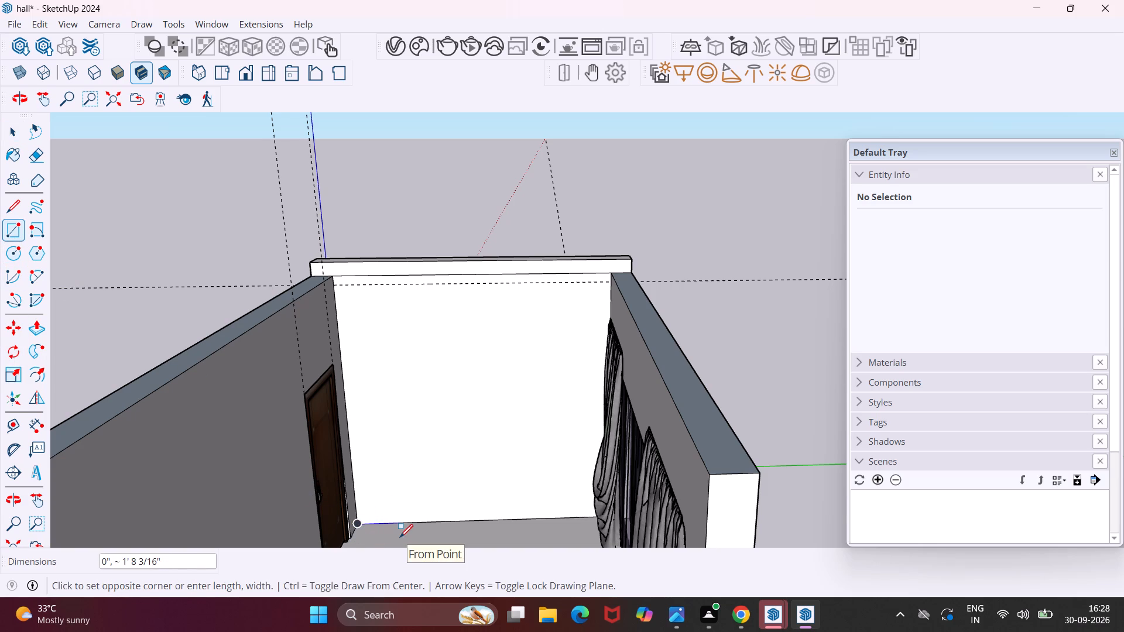
scroll(400, 538, up, 5)
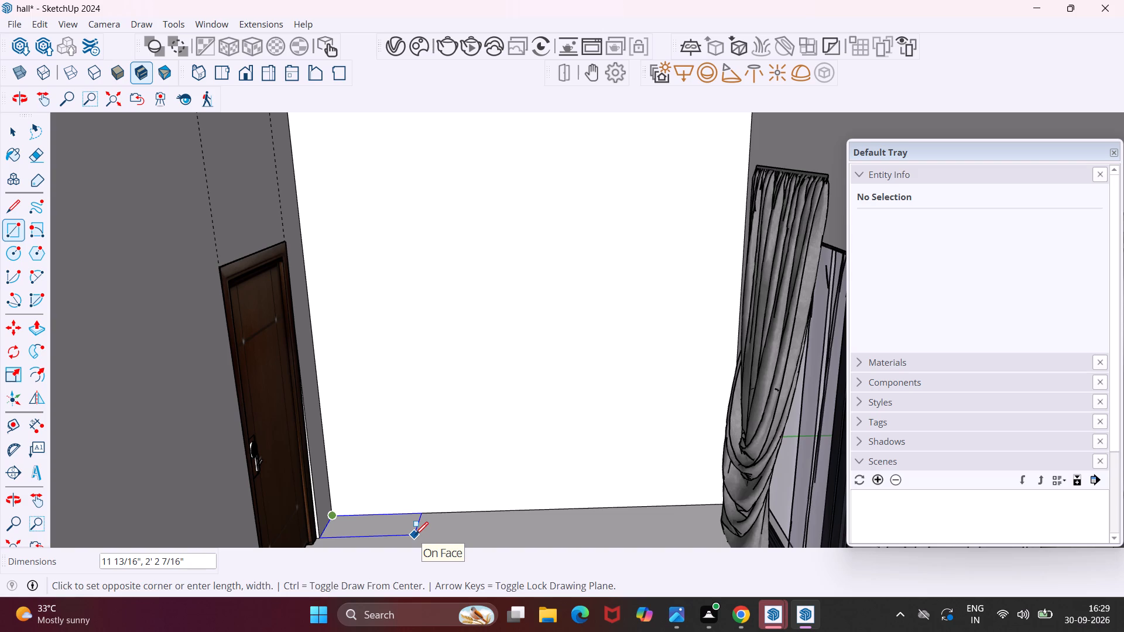
click(415, 535)
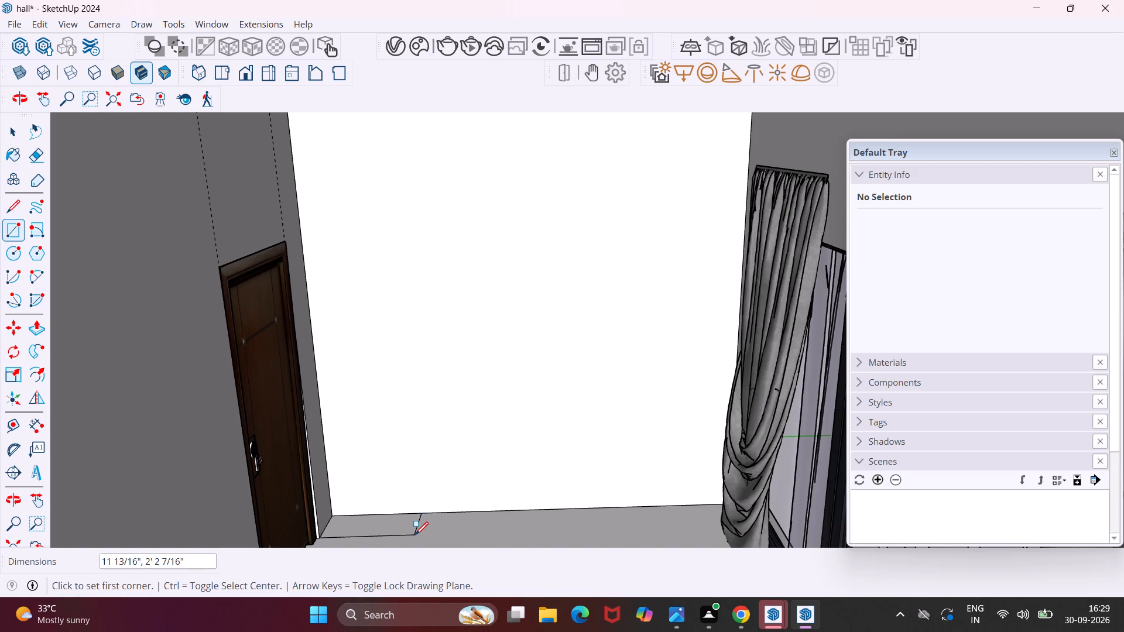
key(Escape)
key(space)
Make the new floor rectangle's face into a group.
click(411, 531)
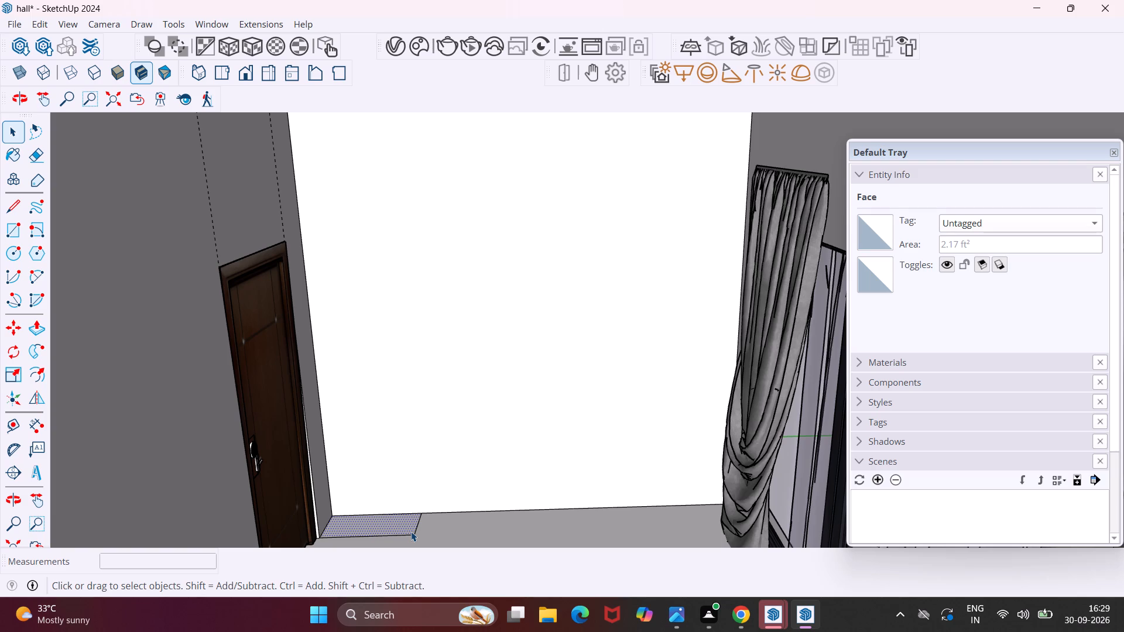
right_click(411, 531)
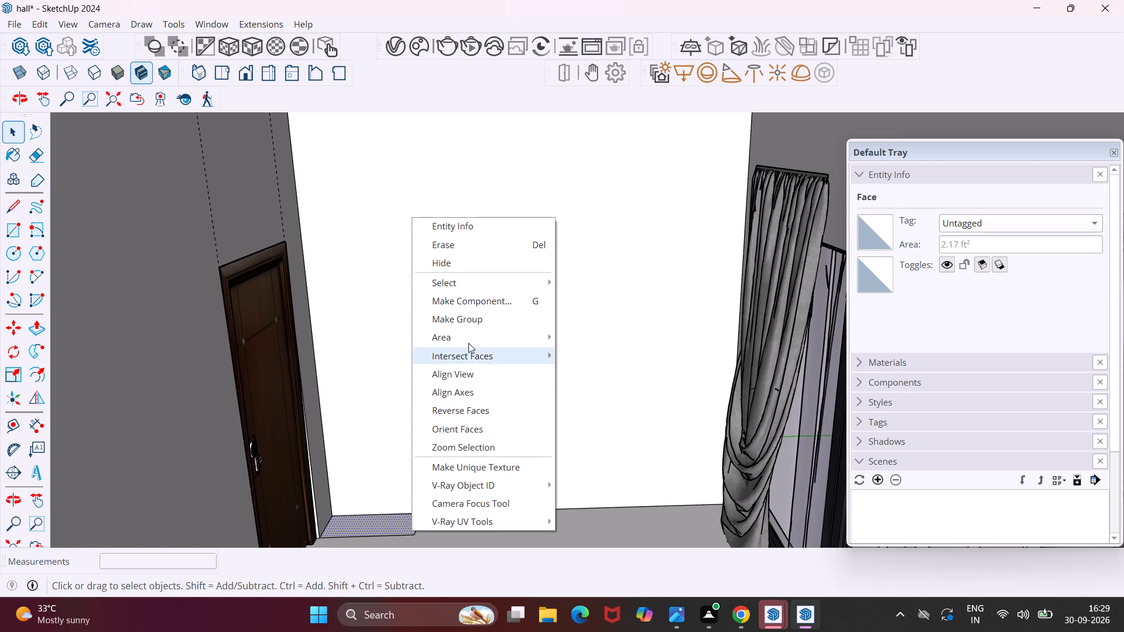
click(469, 324)
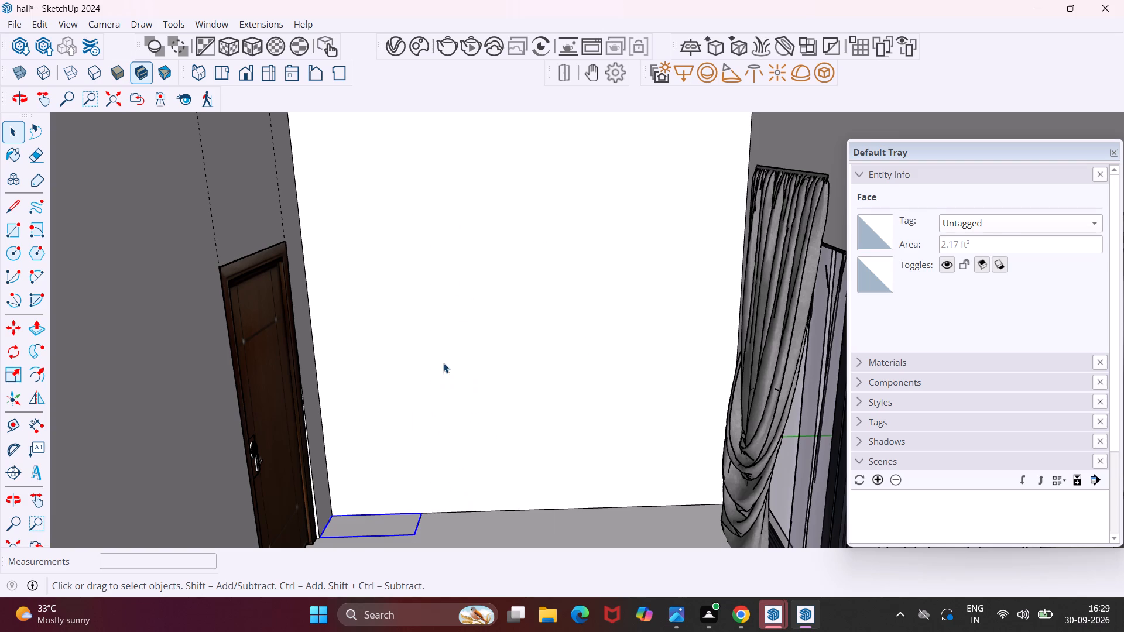
Inside the group, Push/Pull the rectangle up 9' 8" to the guide line near the top of the back wall.
click(392, 521)
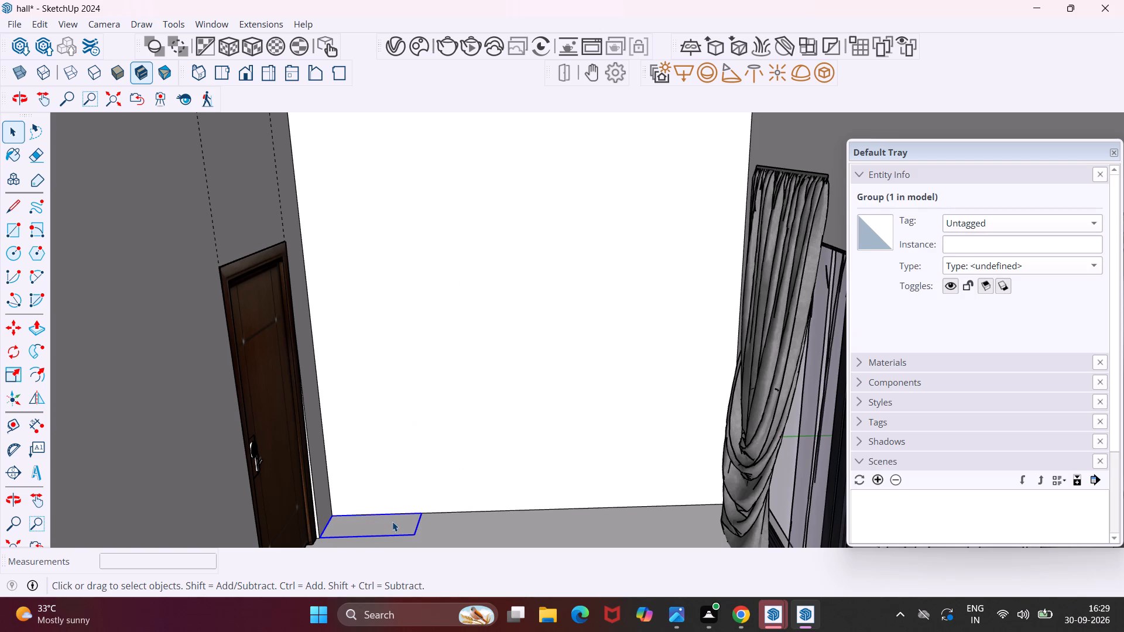
middle_drag(364, 528, 345, 554)
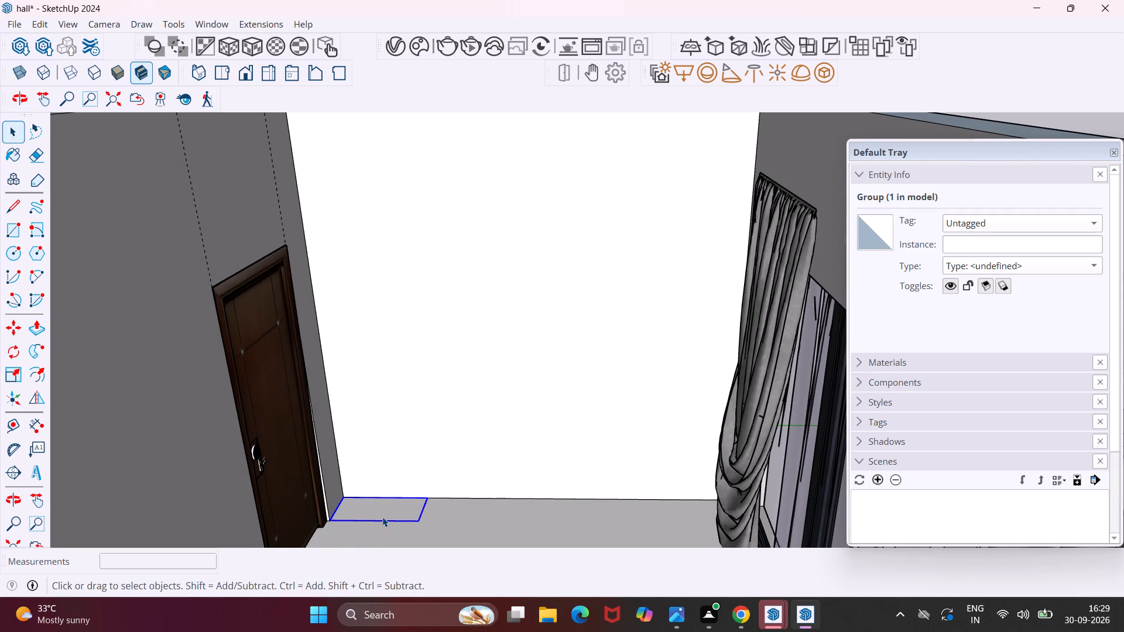
click(381, 514)
triple_click(377, 510)
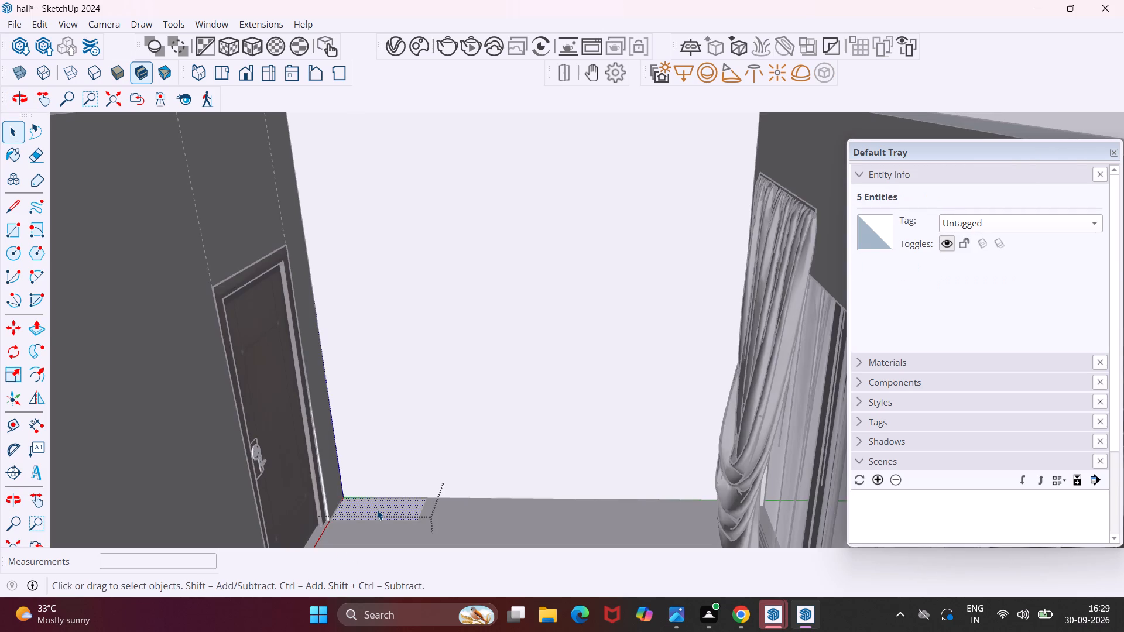
key(p)
click(377, 506)
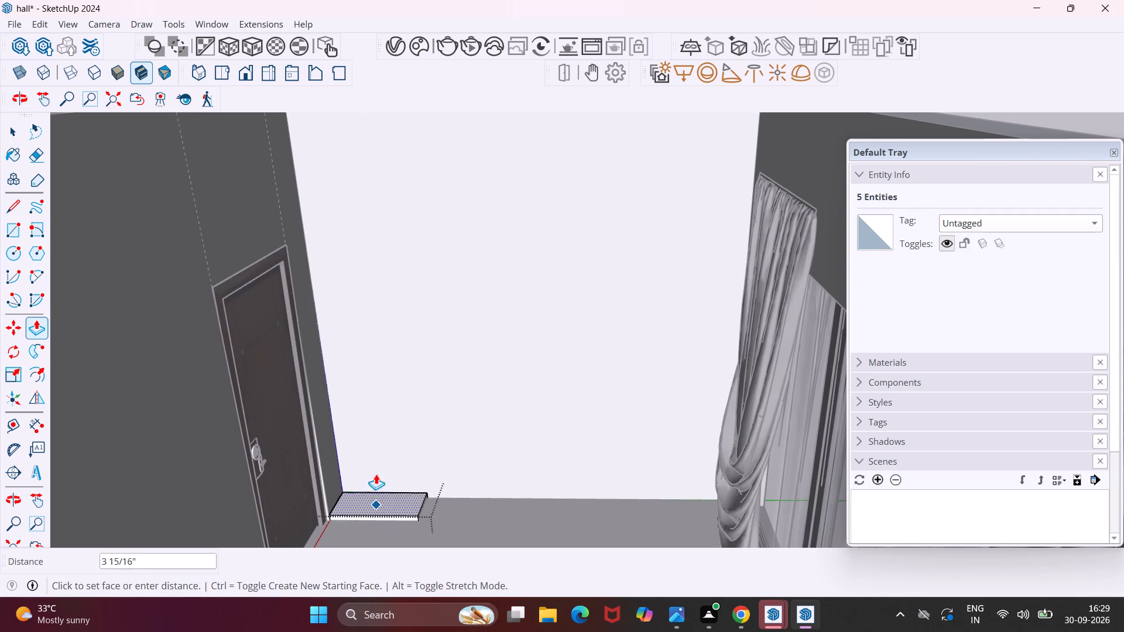
scroll(377, 410, down, 5)
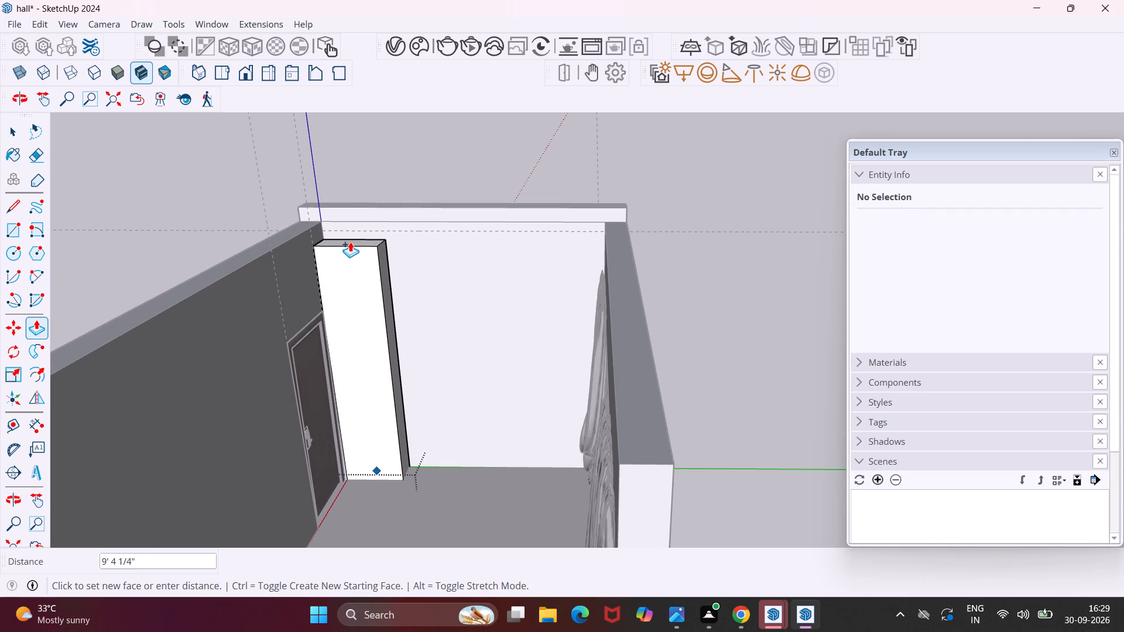
scroll(348, 232, up, 4)
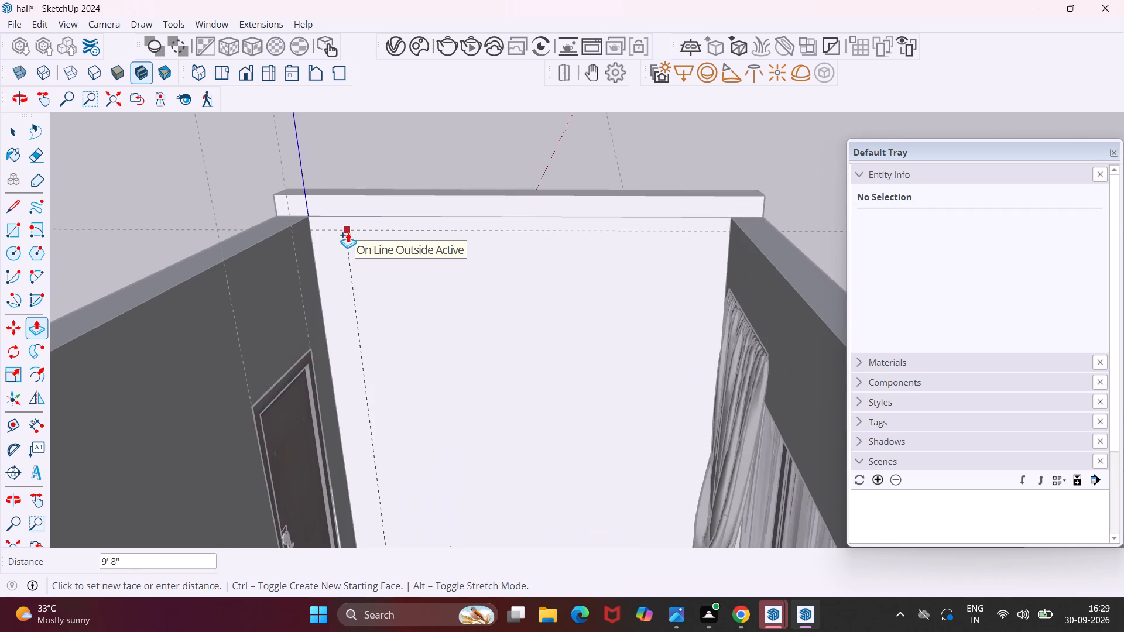
scroll(348, 231, down, 5)
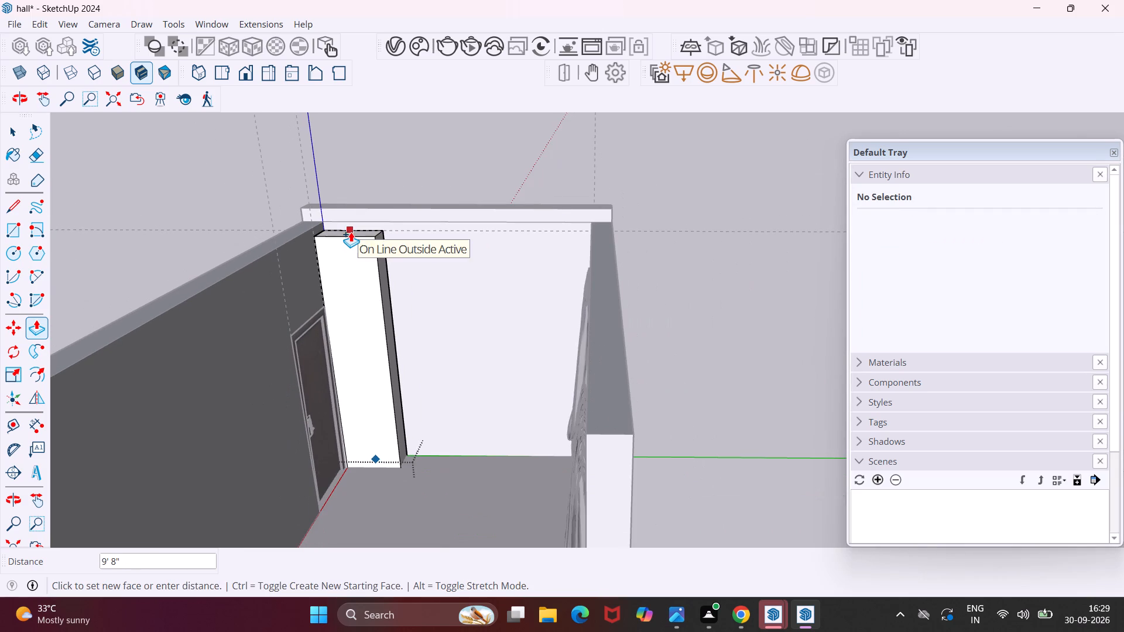
click(351, 232)
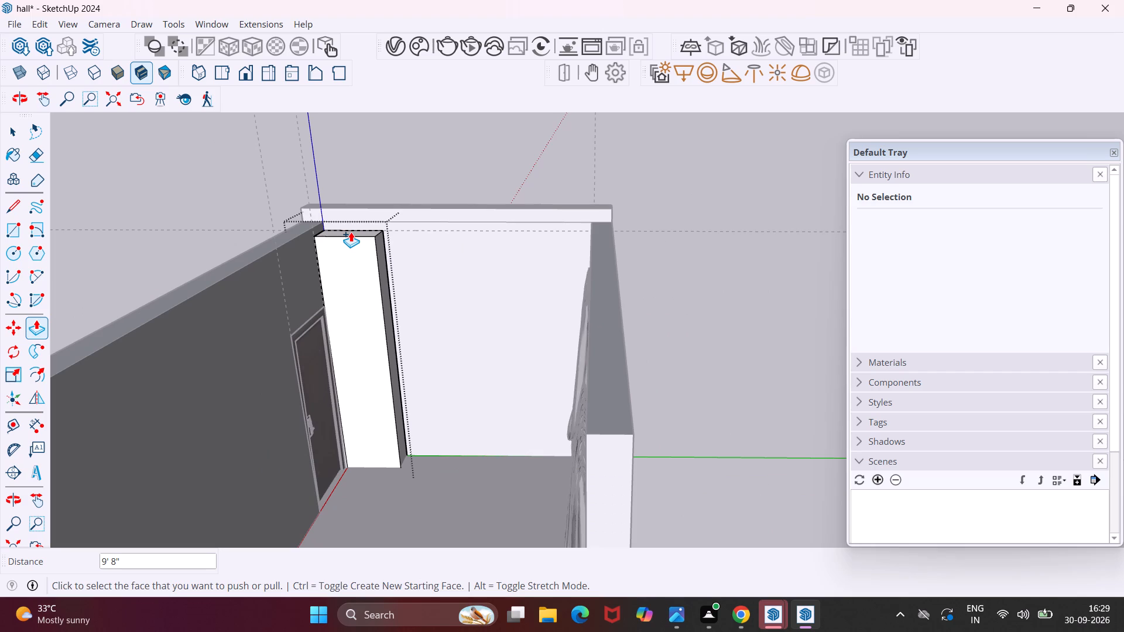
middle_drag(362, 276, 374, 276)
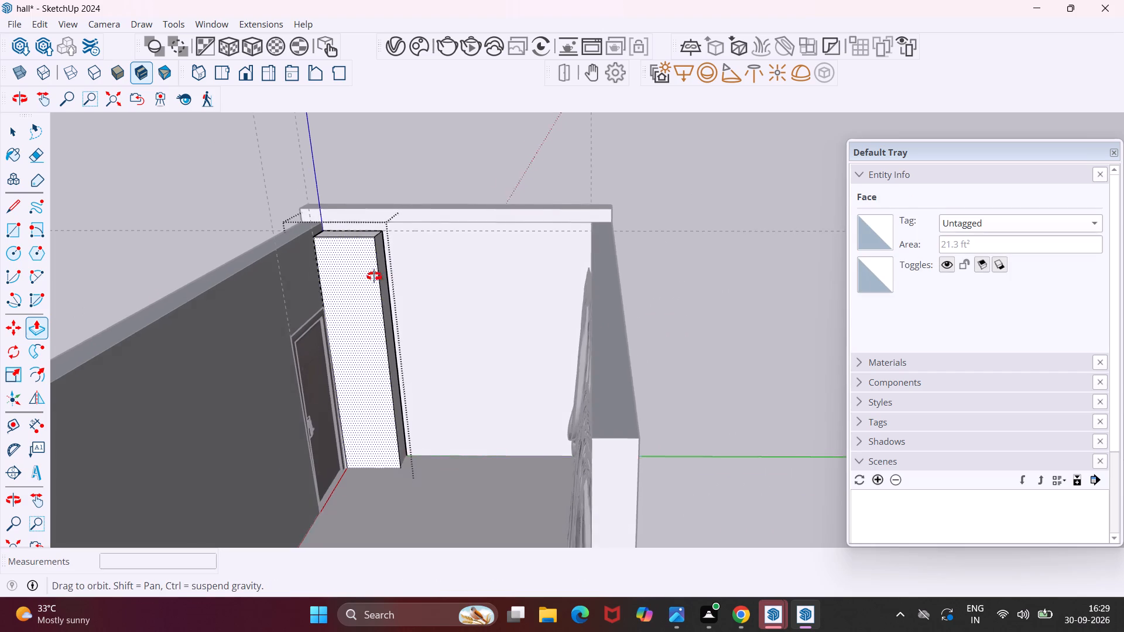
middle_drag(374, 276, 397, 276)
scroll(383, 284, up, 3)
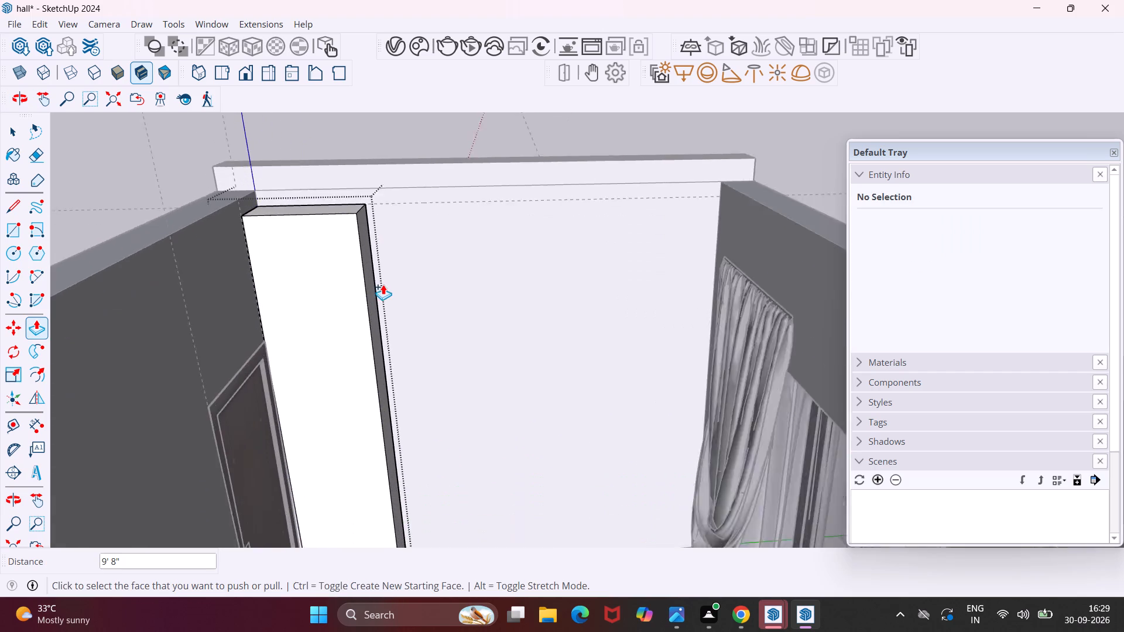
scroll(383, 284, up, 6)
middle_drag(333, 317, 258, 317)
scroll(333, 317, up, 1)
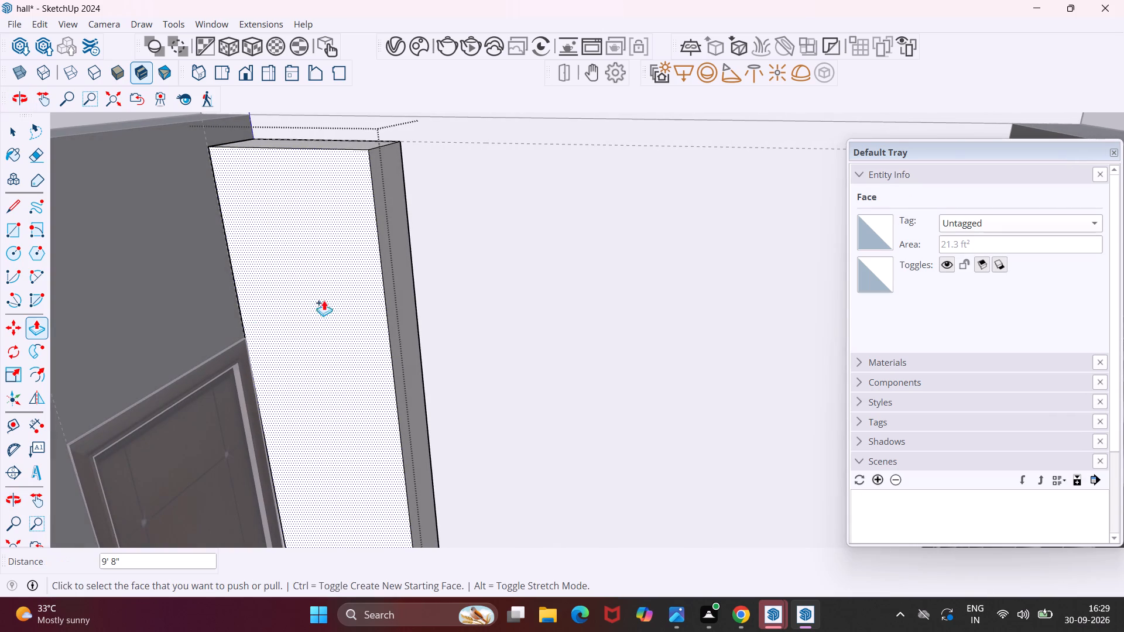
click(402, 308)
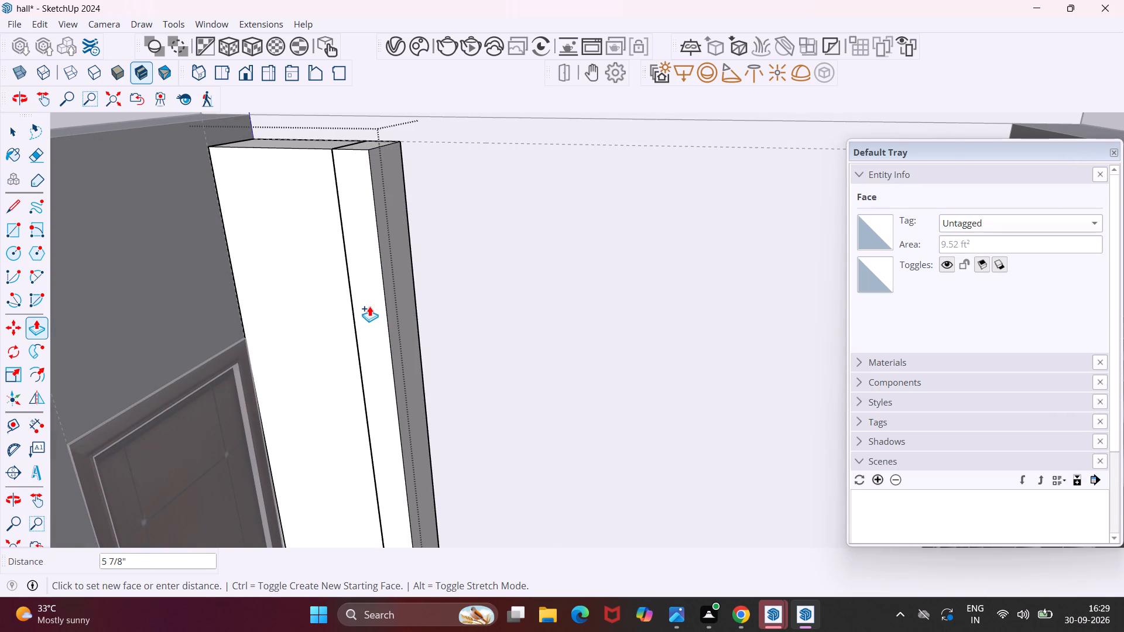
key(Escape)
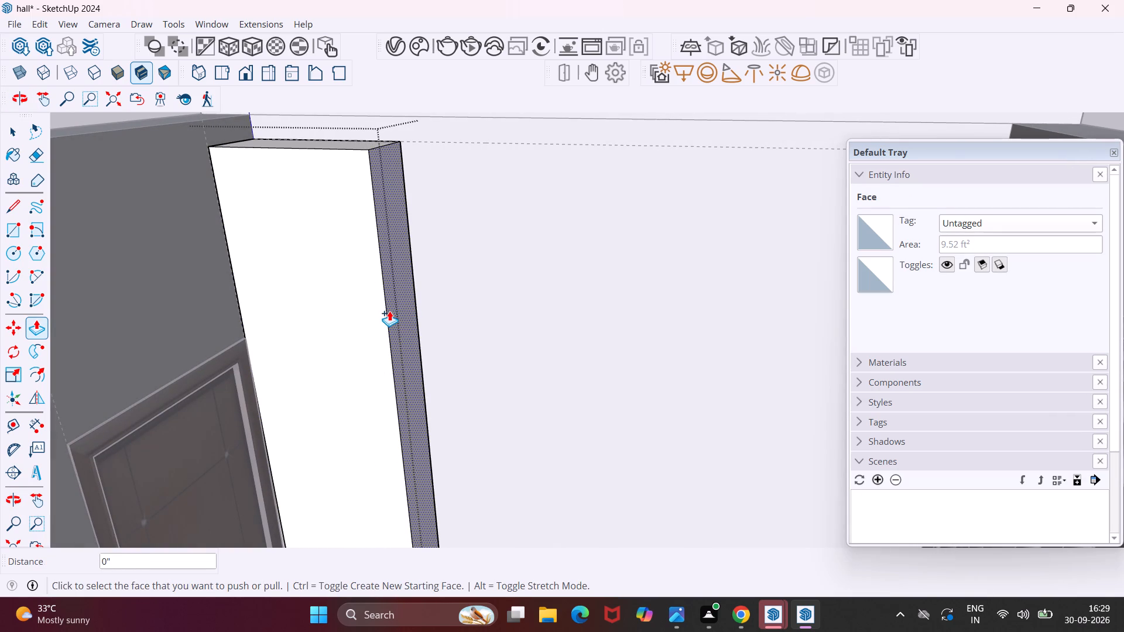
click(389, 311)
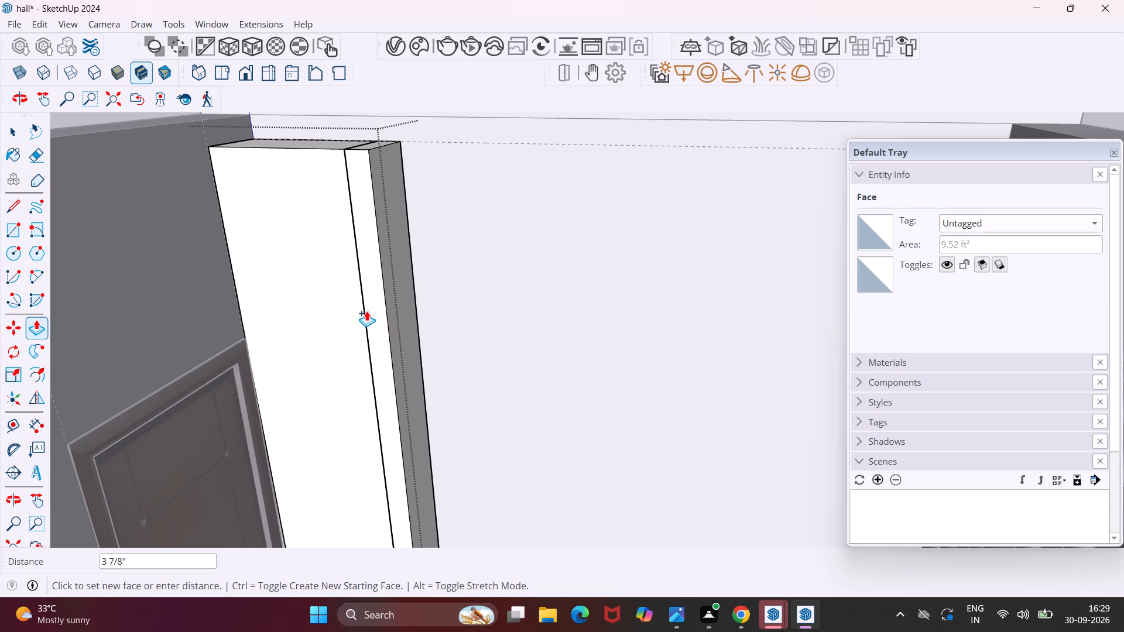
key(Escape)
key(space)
Push/Pull the tall block's side face away from the door inward by about 3 3/8" to narrow the block.
middle_drag(394, 322, 294, 338)
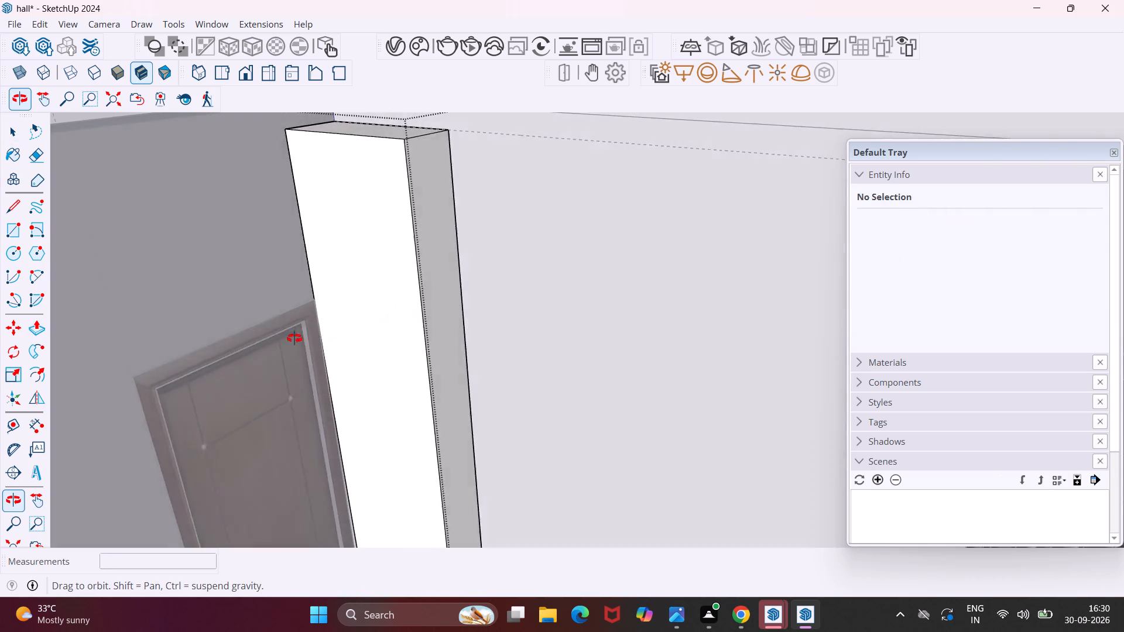
middle_drag(294, 338, 244, 352)
click(472, 314)
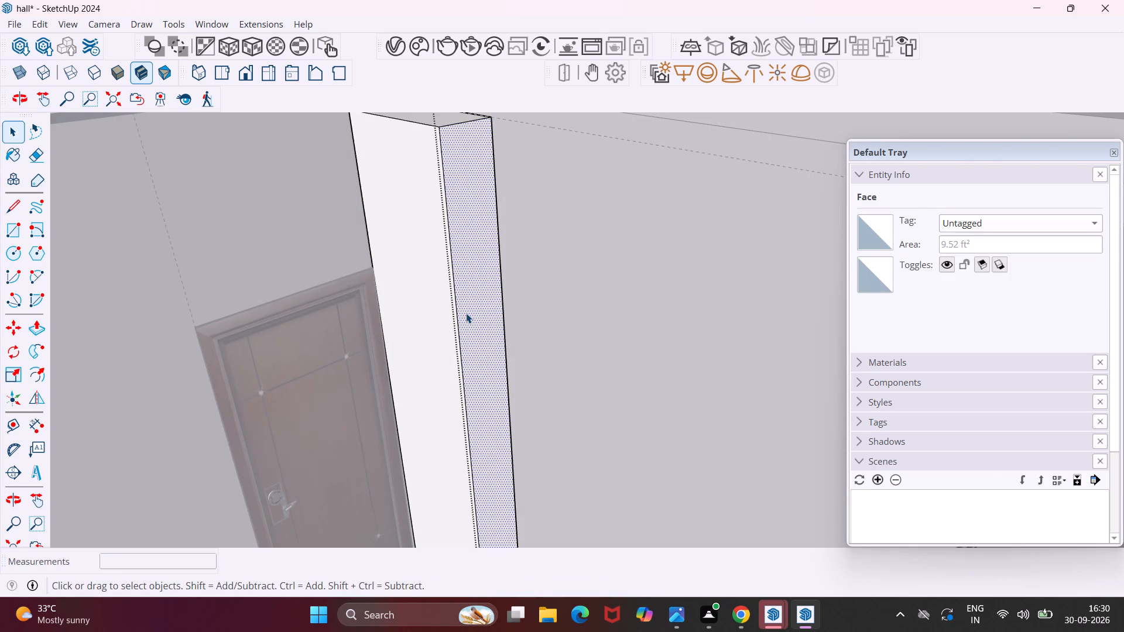
text(p)
key(space)
key(p)
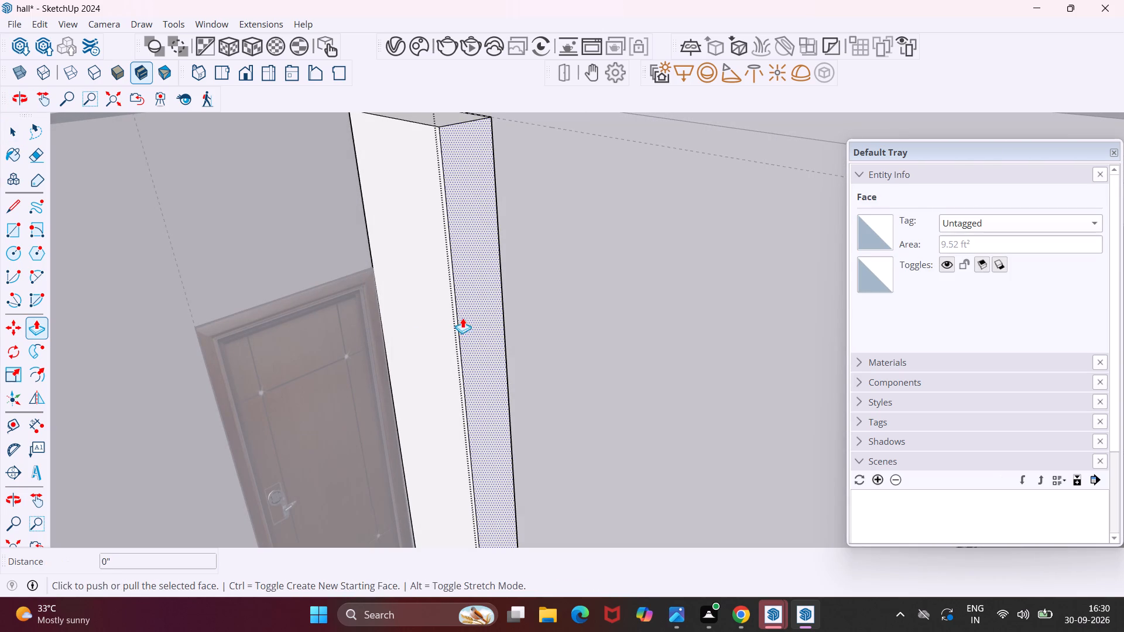
click(473, 320)
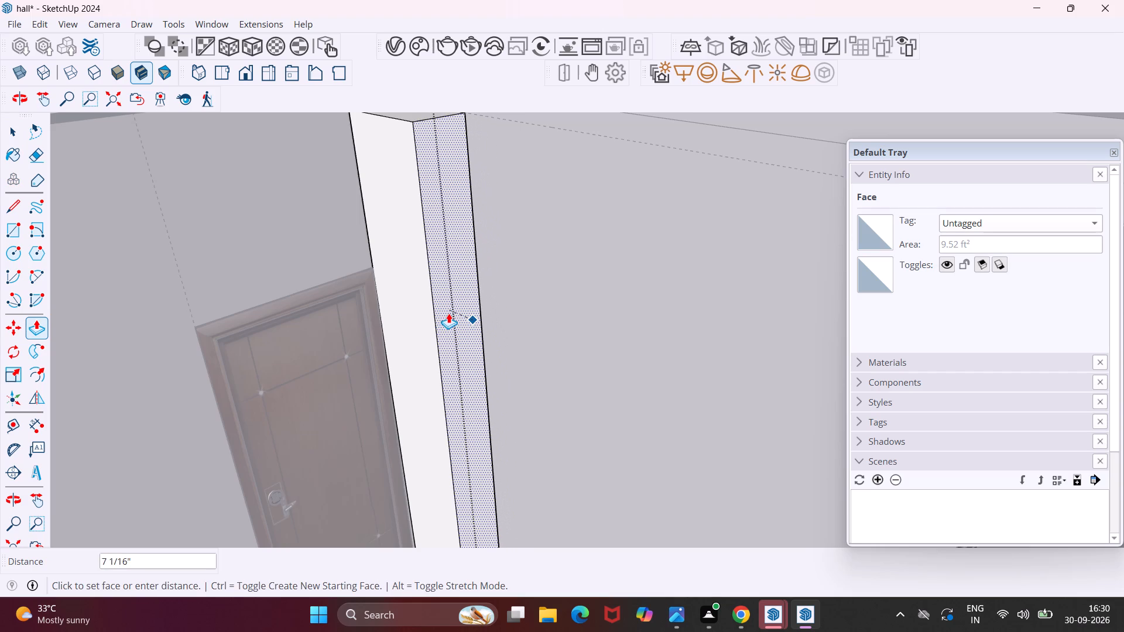
middle_drag(448, 313, 526, 332)
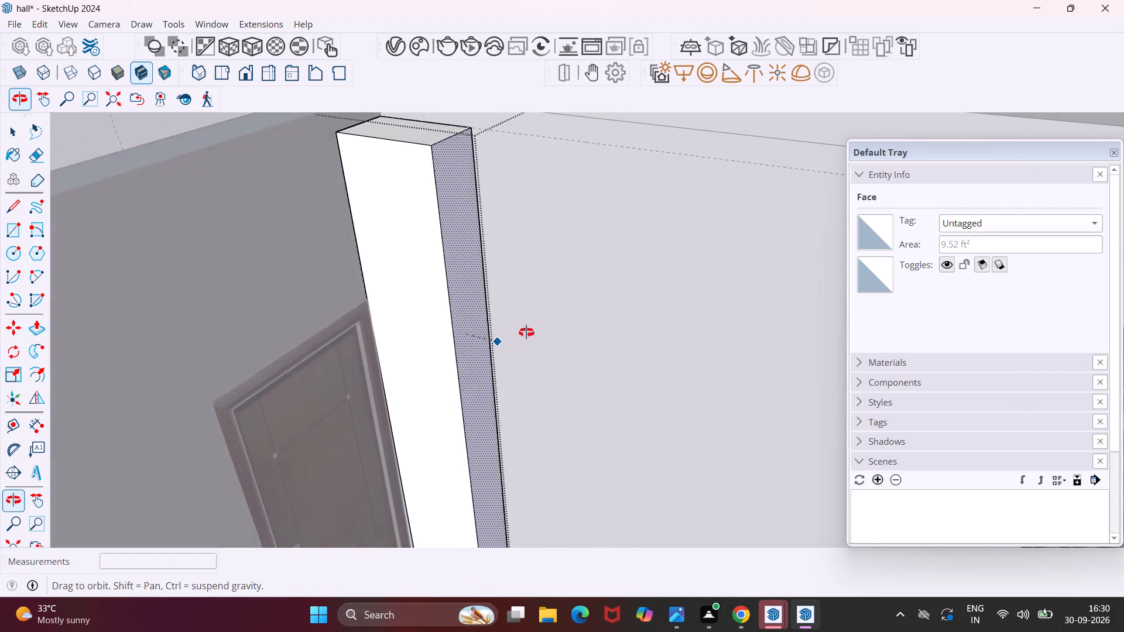
middle_drag(526, 332, 577, 343)
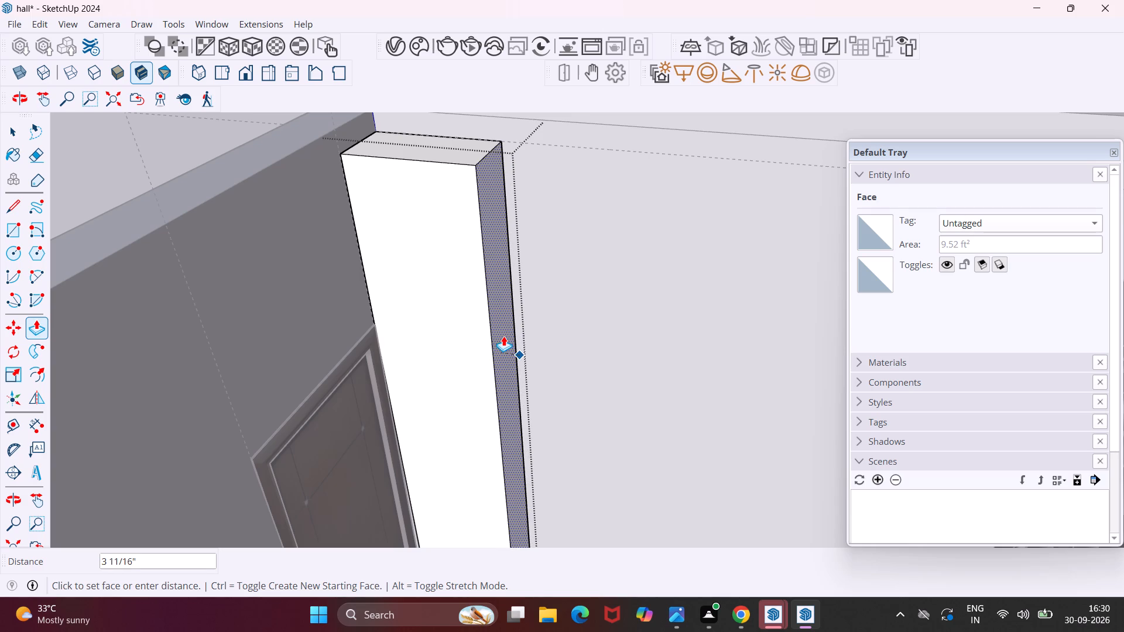
click(505, 336)
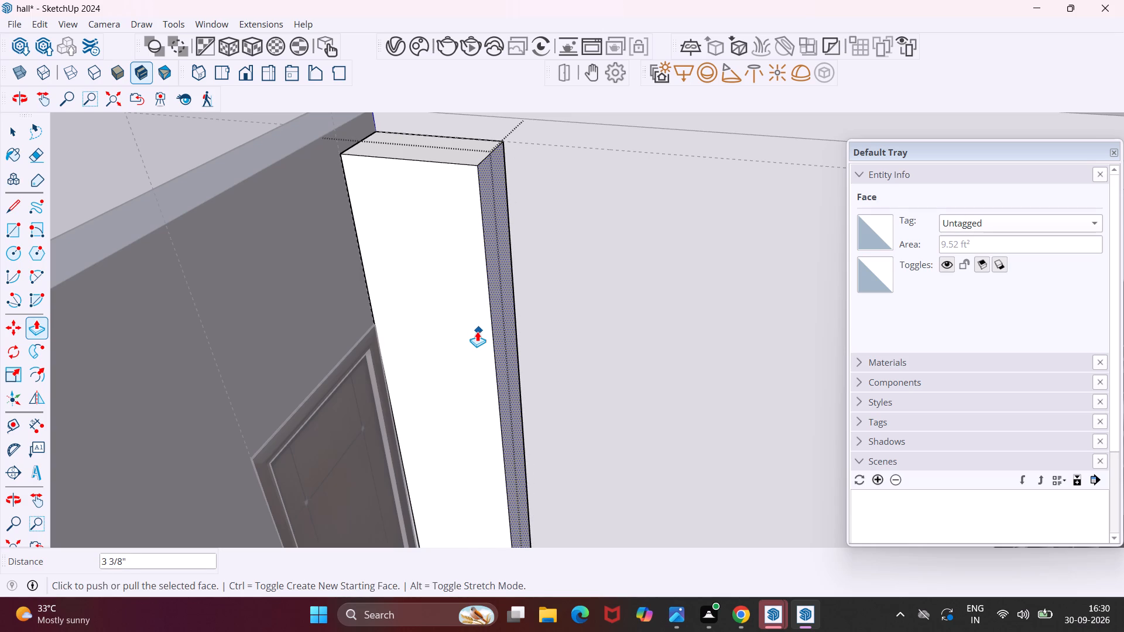
key(Escape)
key(space)
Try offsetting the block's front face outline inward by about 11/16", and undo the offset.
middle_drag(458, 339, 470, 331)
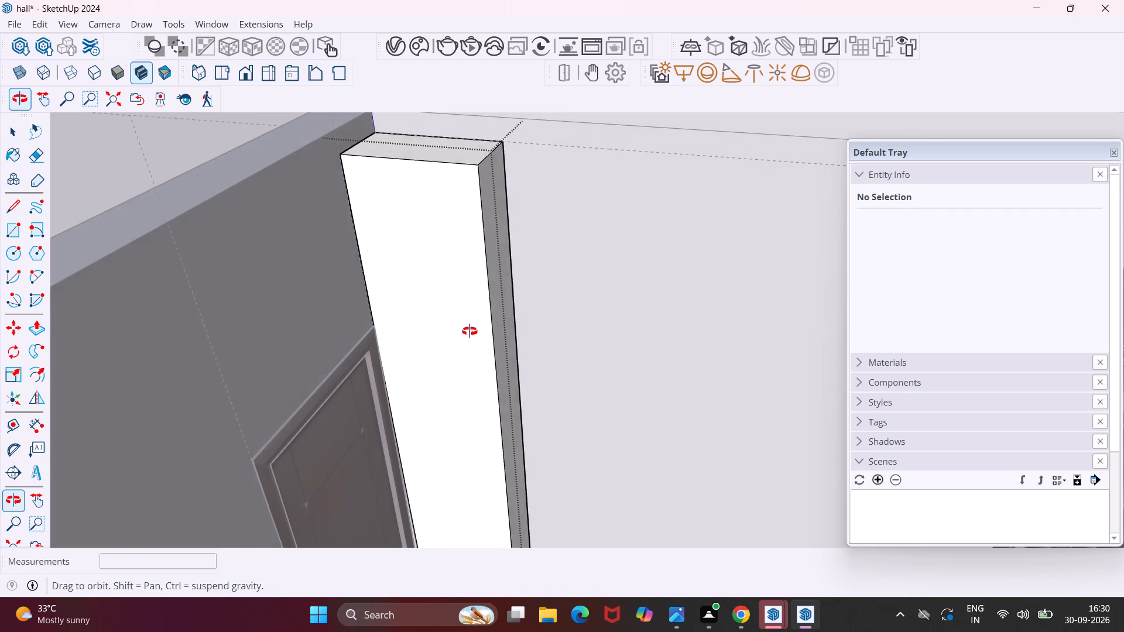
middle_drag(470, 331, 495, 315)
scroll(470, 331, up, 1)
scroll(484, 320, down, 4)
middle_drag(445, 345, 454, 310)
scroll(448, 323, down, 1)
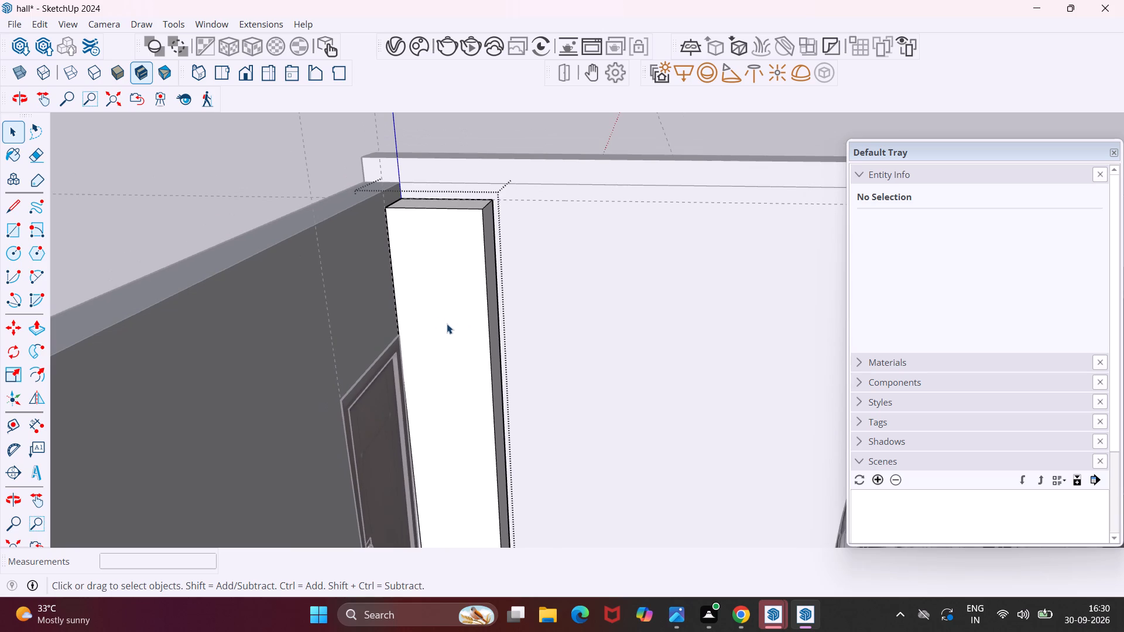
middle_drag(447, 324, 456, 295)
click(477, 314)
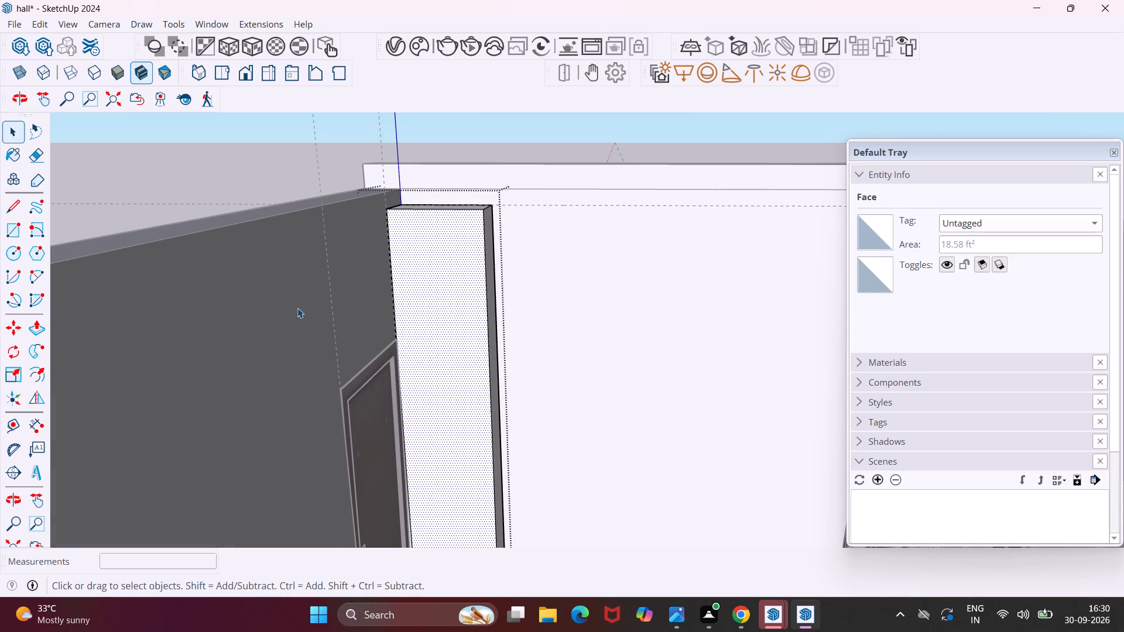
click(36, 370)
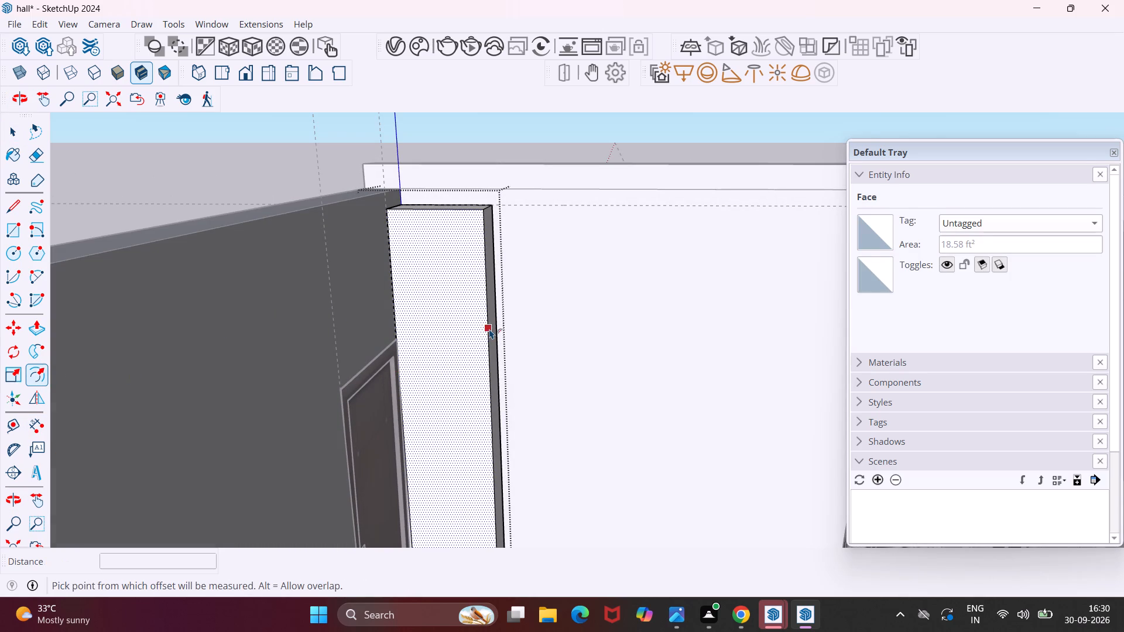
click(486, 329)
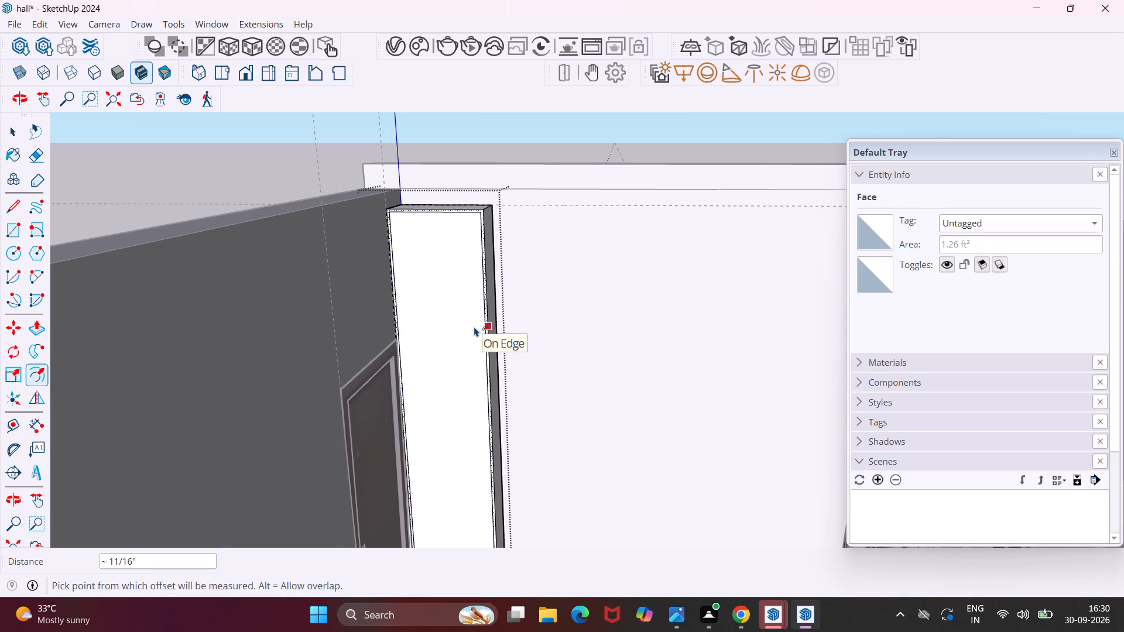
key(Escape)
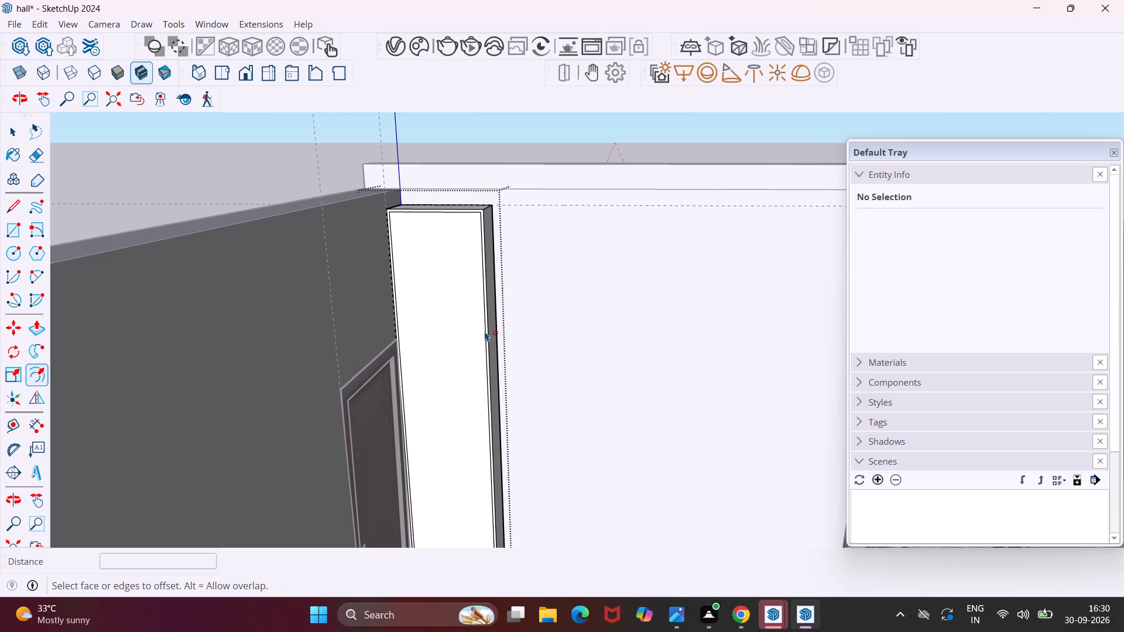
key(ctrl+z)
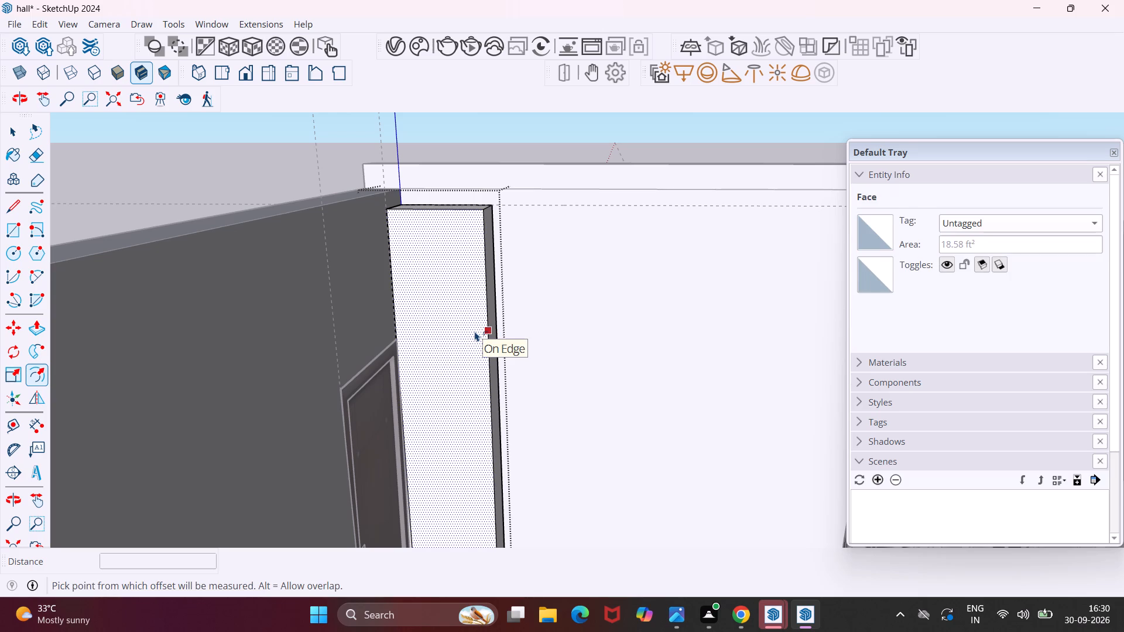
Offset the block's front face outline inward by about 2 5/16" to form a border.
click(475, 331)
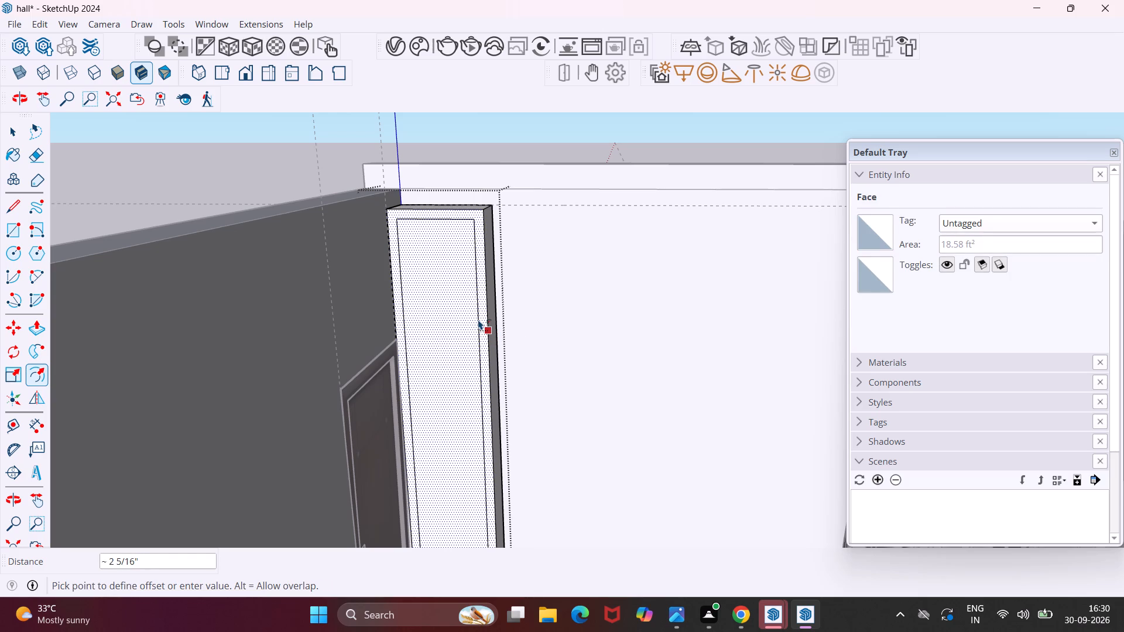
click(478, 320)
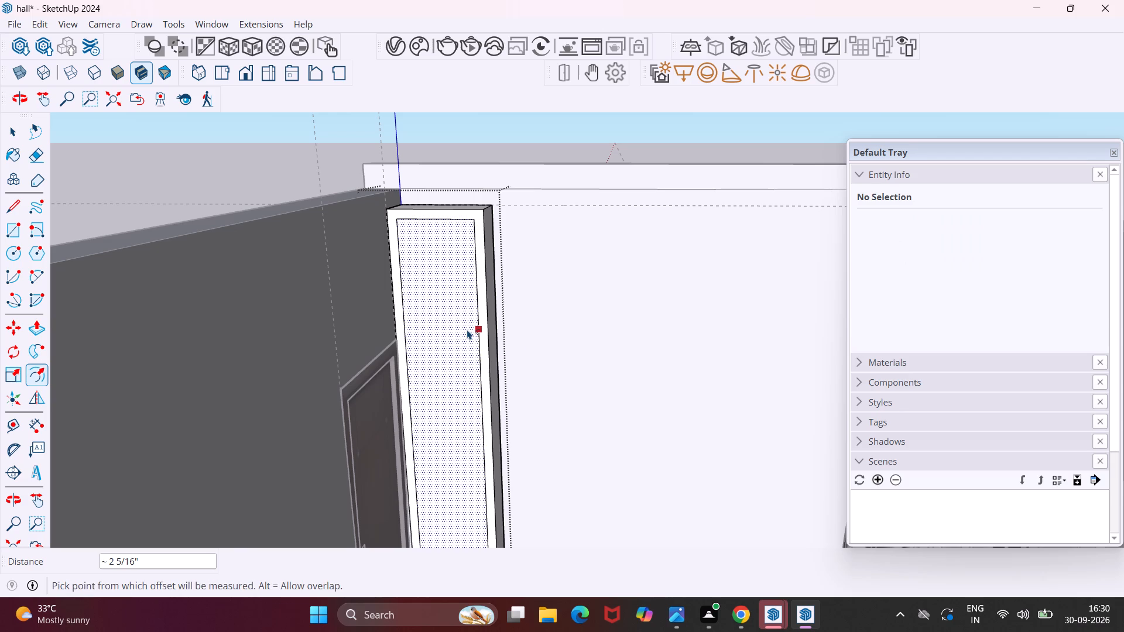
key(Escape)
key(space)
Push/Pull the inner front face back 11 13/16" through the block to the back wall, leaving an open frame.
click(467, 329)
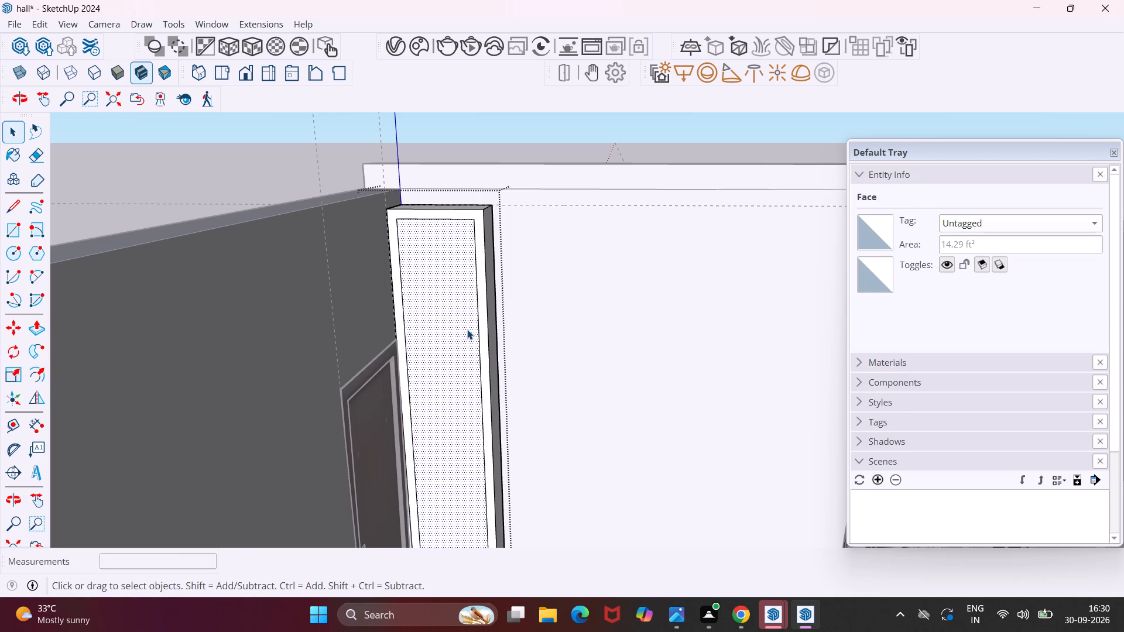
key(p)
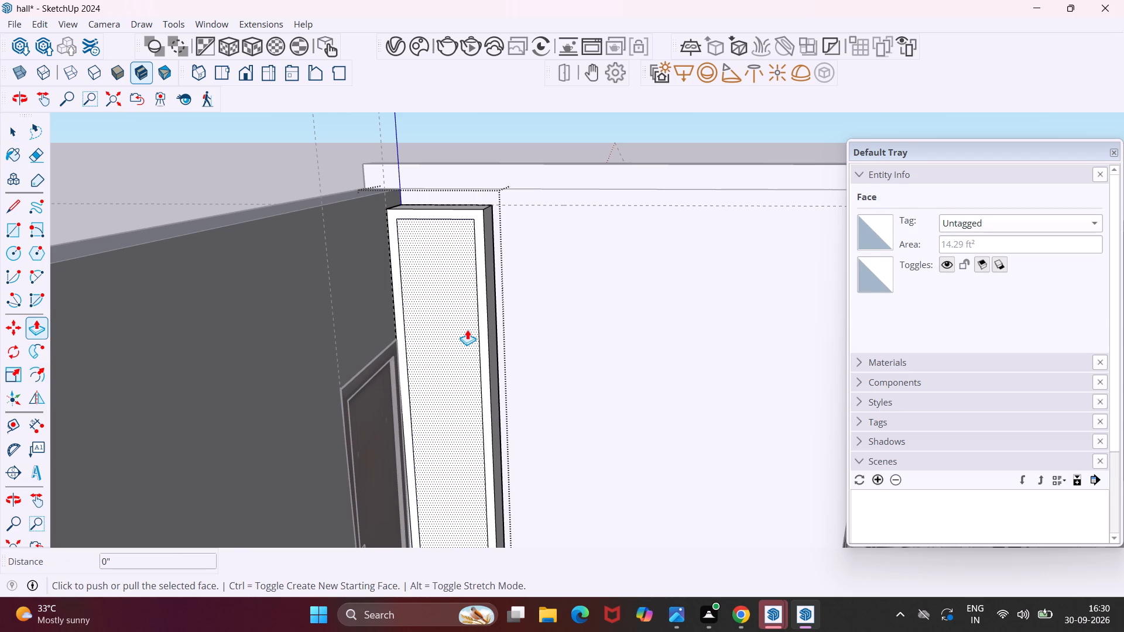
click(467, 329)
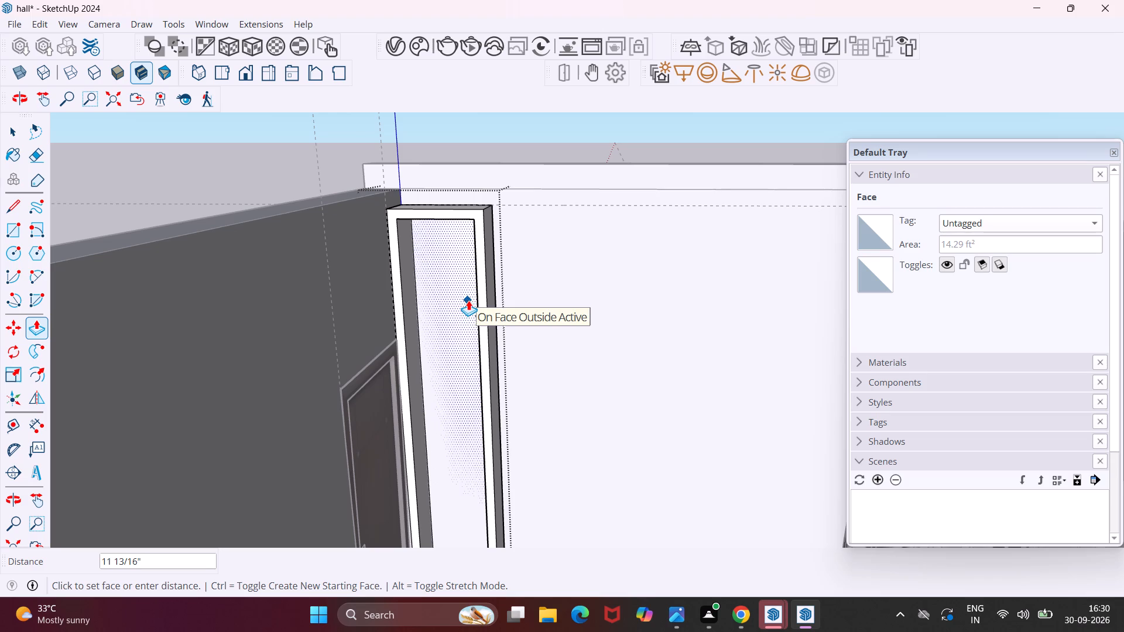
scroll(468, 300, up, 9)
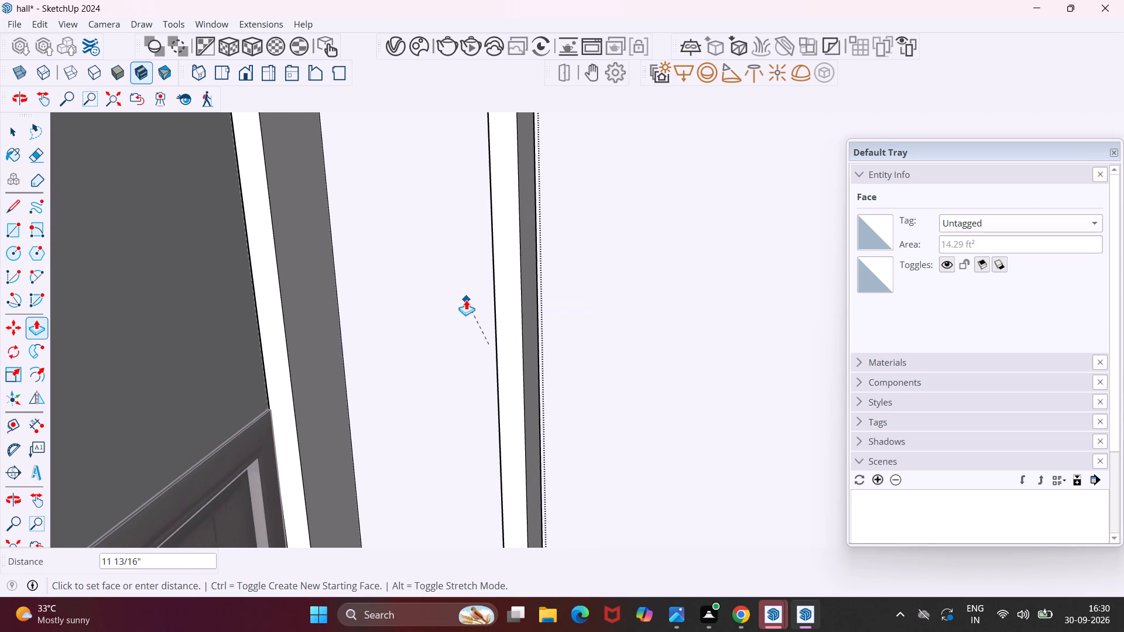
scroll(461, 305, down, 7)
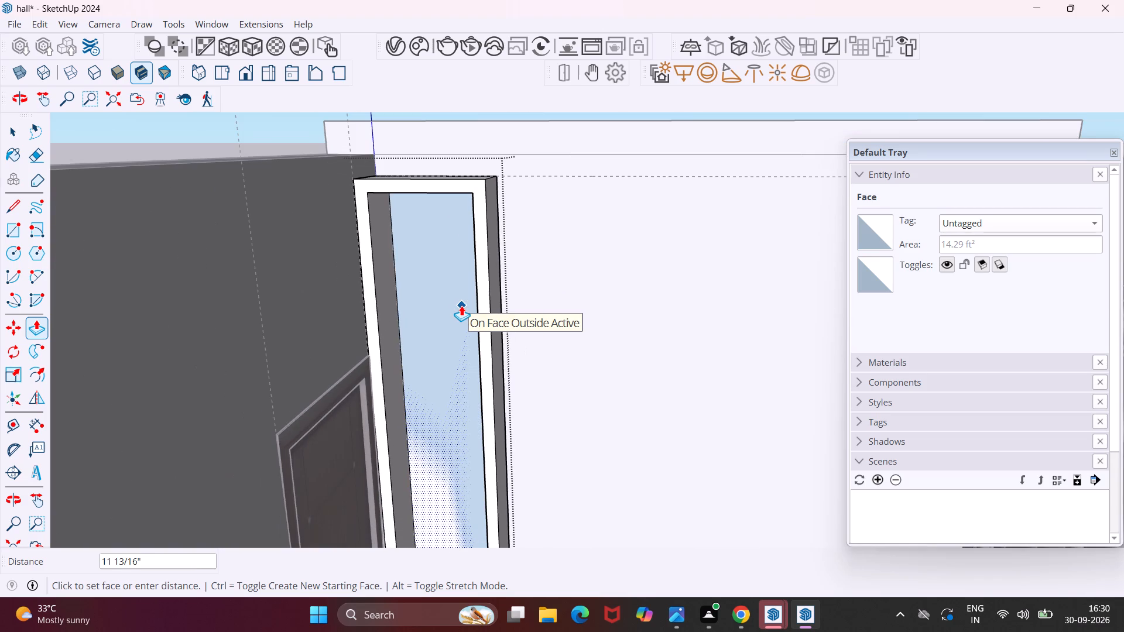
middle_drag(461, 305, 434, 349)
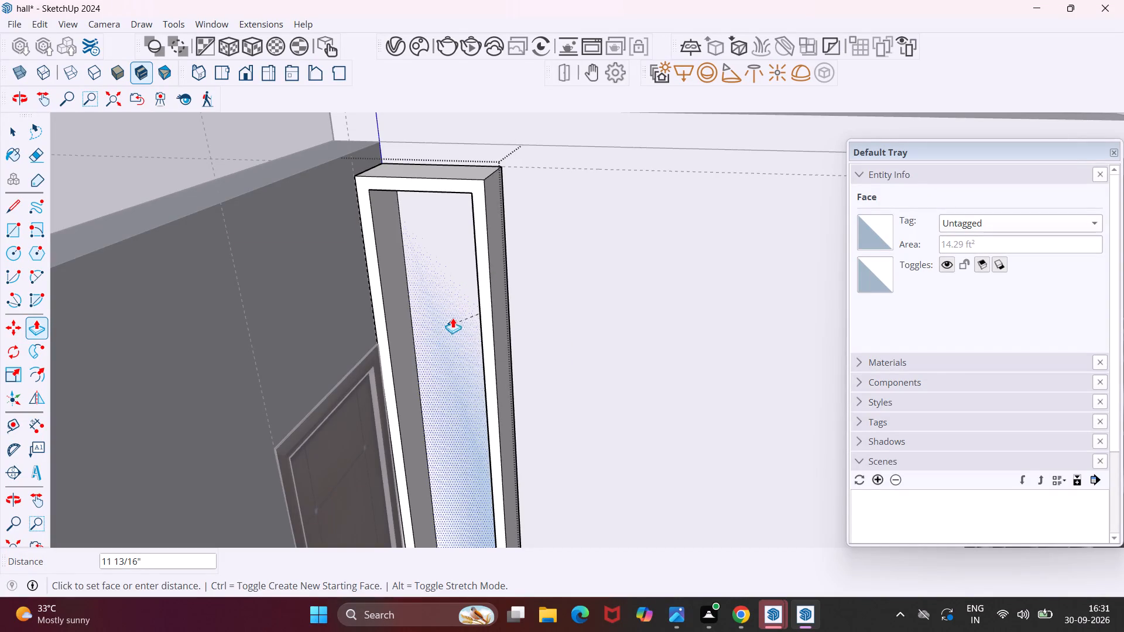
scroll(455, 298, up, 10)
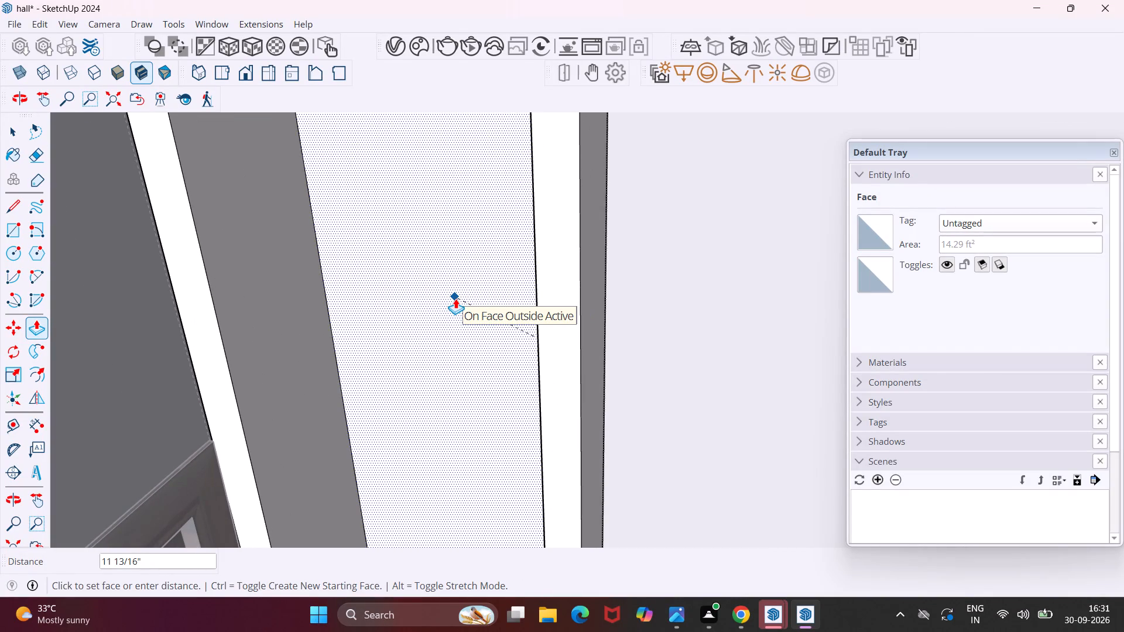
click(455, 298)
scroll(455, 298, down, 12)
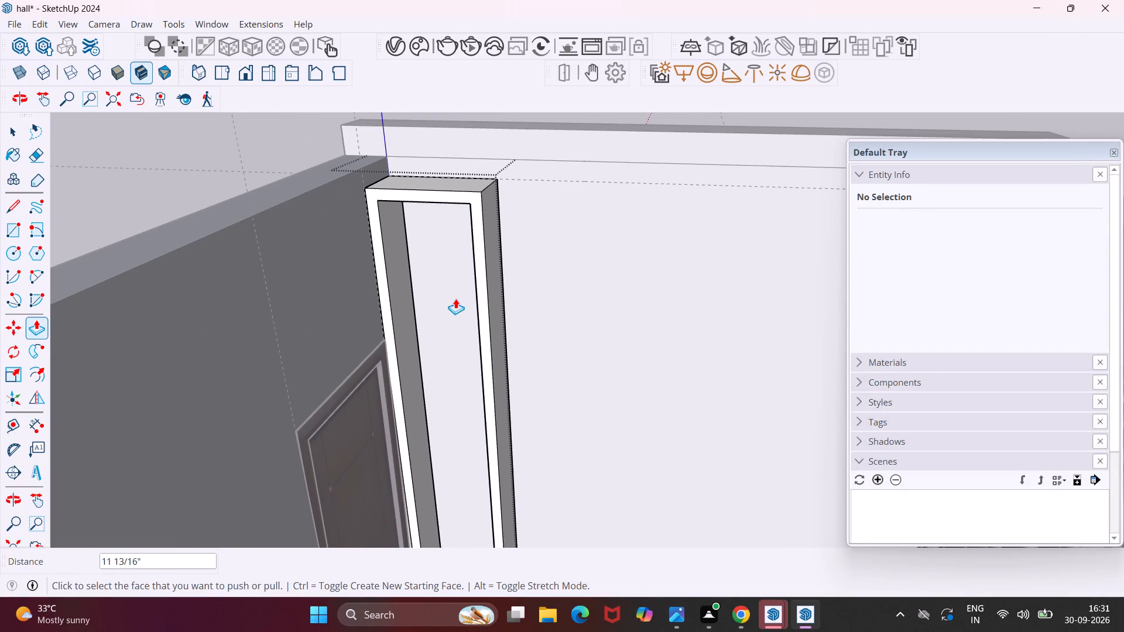
key(Escape)
key(space)
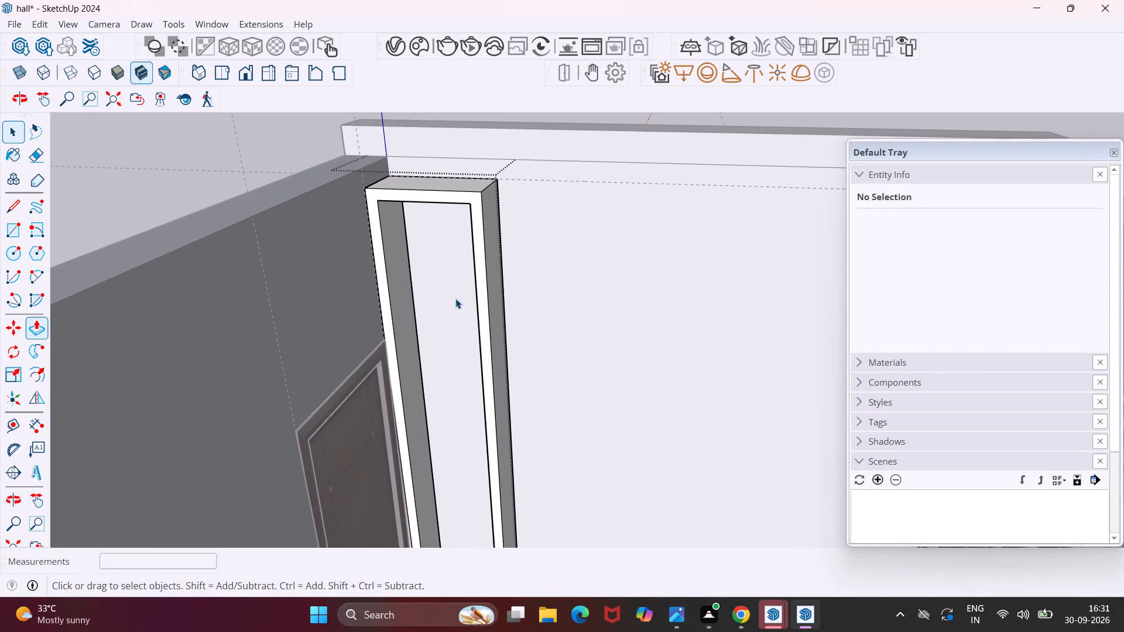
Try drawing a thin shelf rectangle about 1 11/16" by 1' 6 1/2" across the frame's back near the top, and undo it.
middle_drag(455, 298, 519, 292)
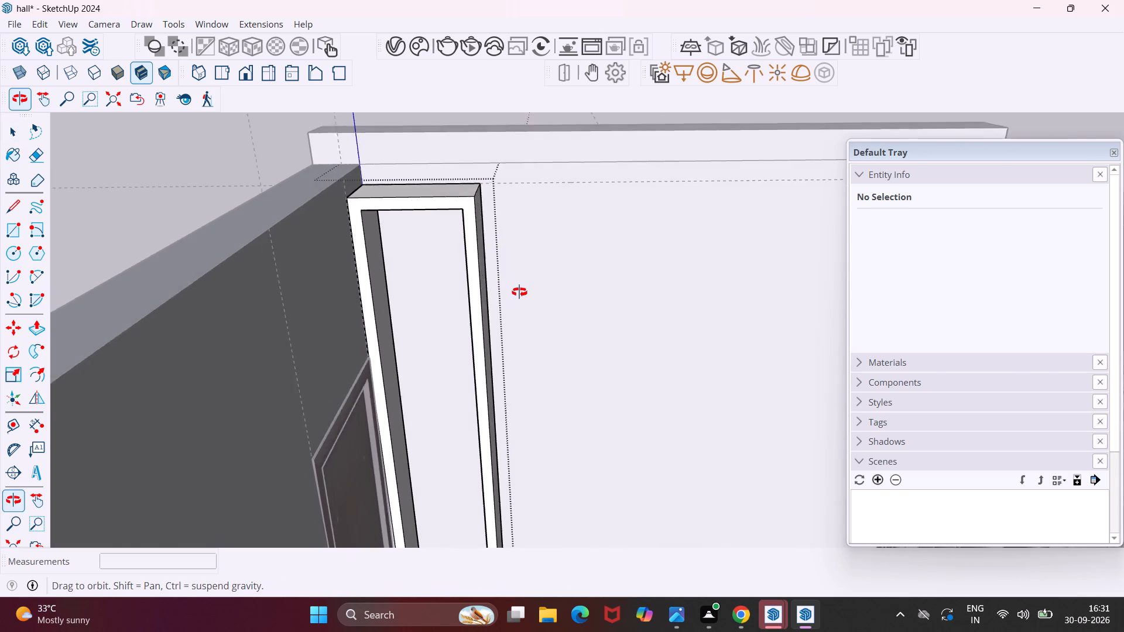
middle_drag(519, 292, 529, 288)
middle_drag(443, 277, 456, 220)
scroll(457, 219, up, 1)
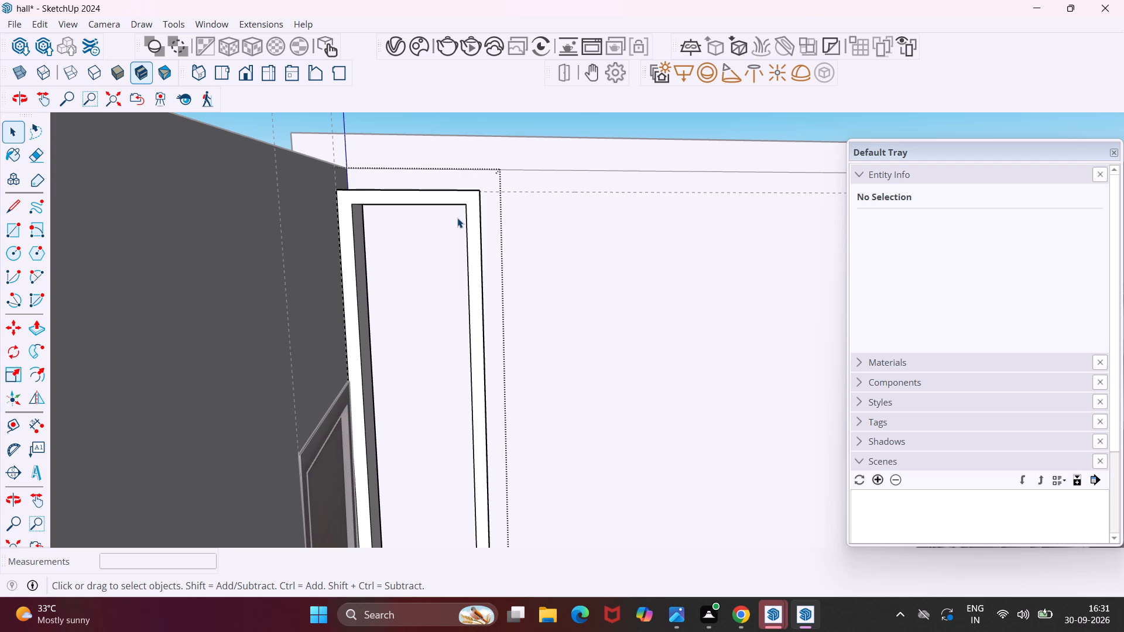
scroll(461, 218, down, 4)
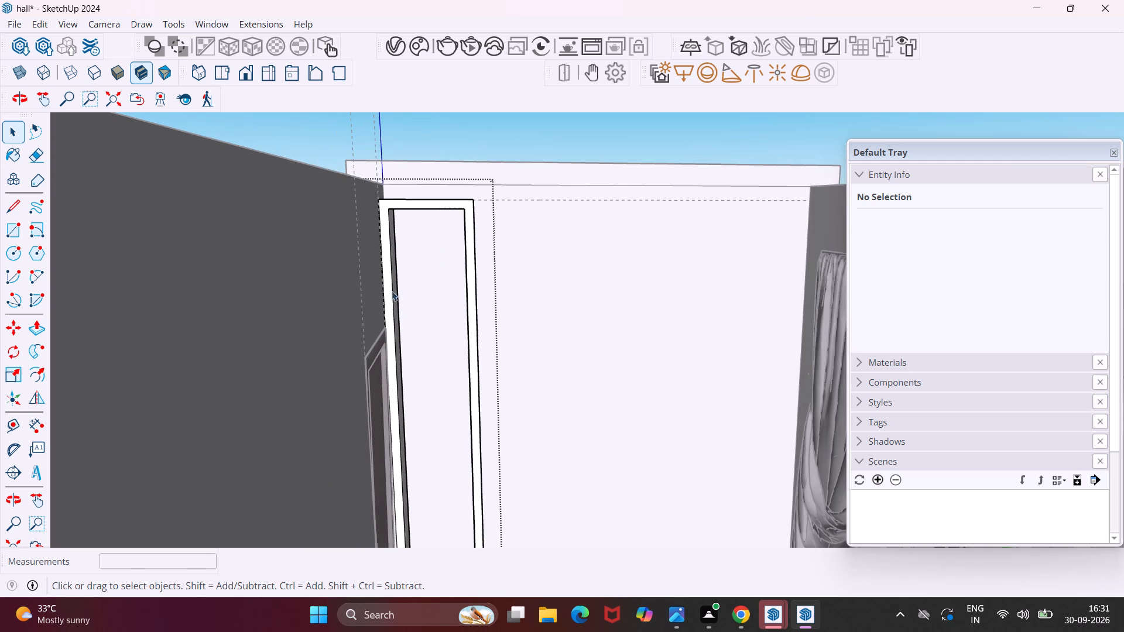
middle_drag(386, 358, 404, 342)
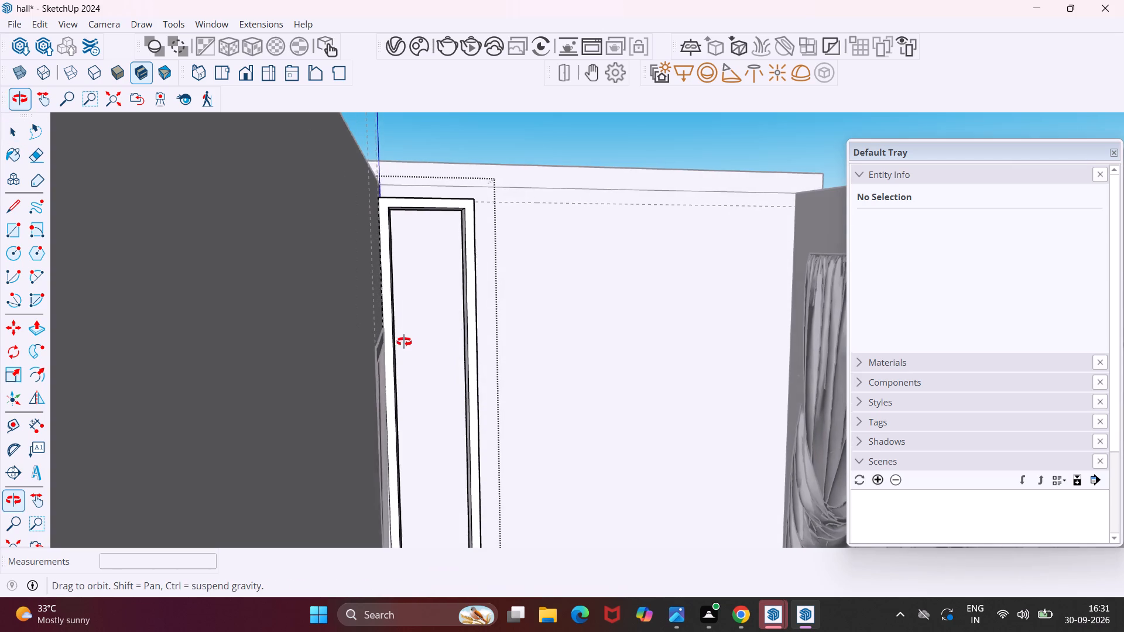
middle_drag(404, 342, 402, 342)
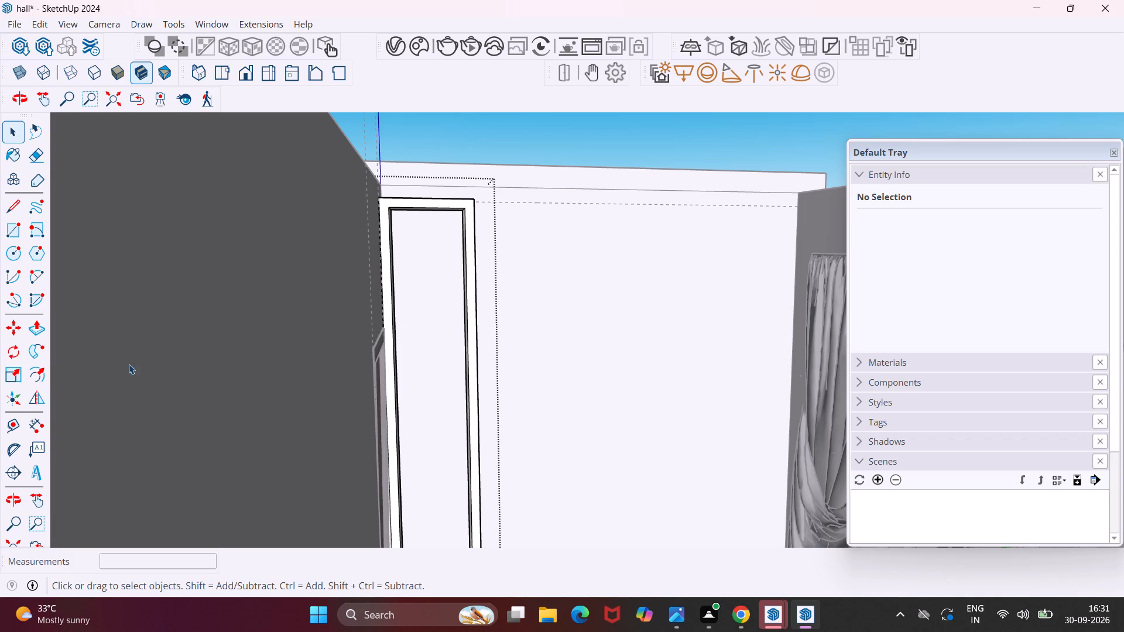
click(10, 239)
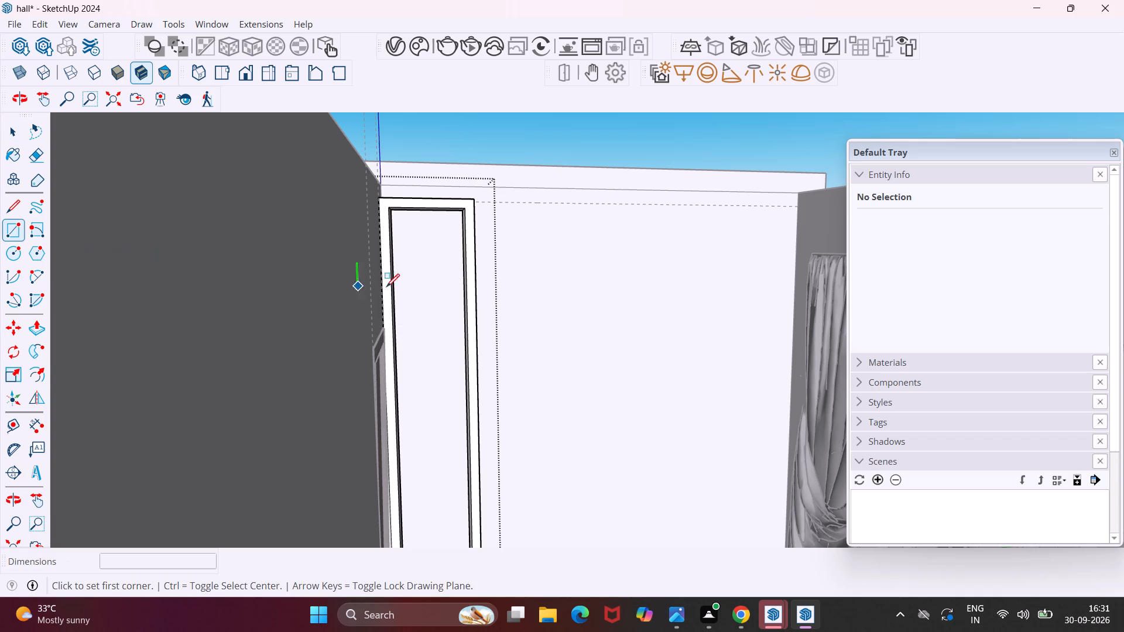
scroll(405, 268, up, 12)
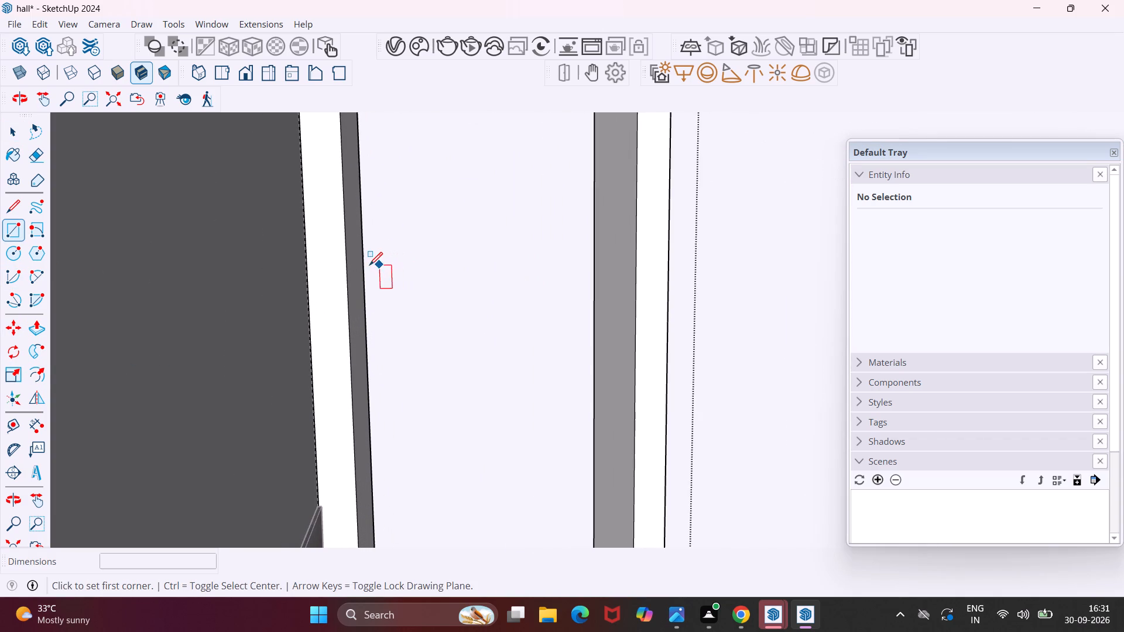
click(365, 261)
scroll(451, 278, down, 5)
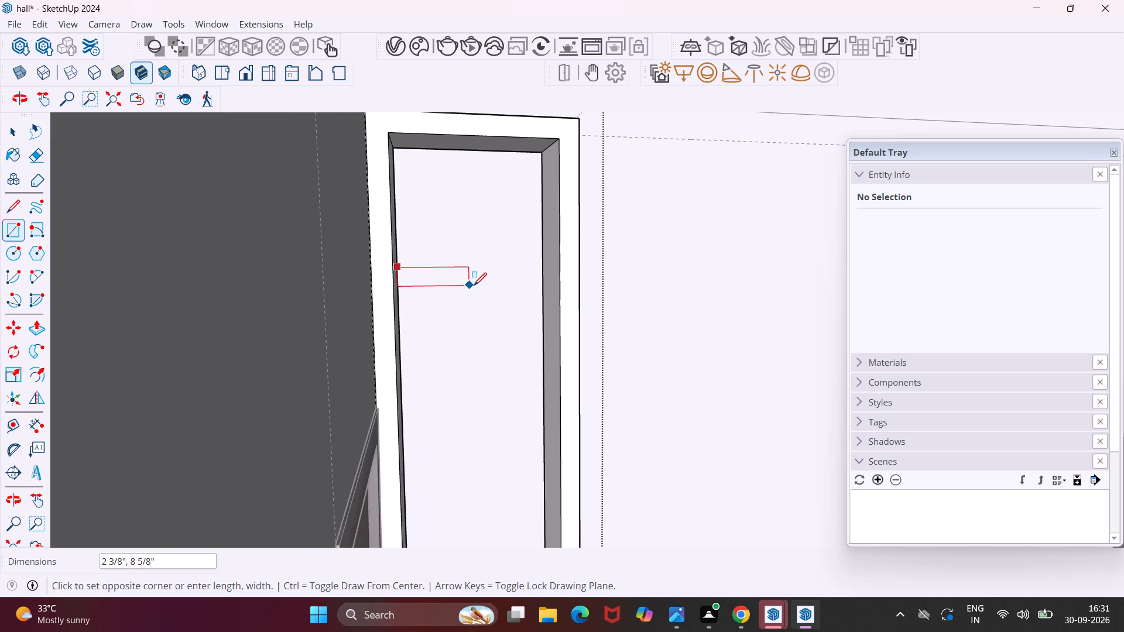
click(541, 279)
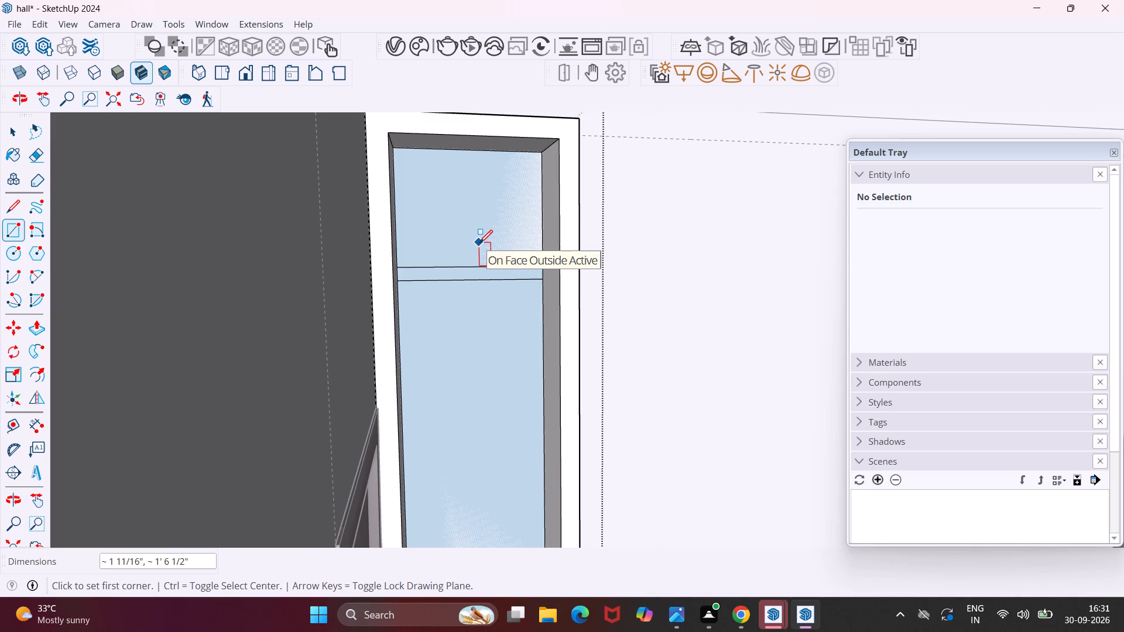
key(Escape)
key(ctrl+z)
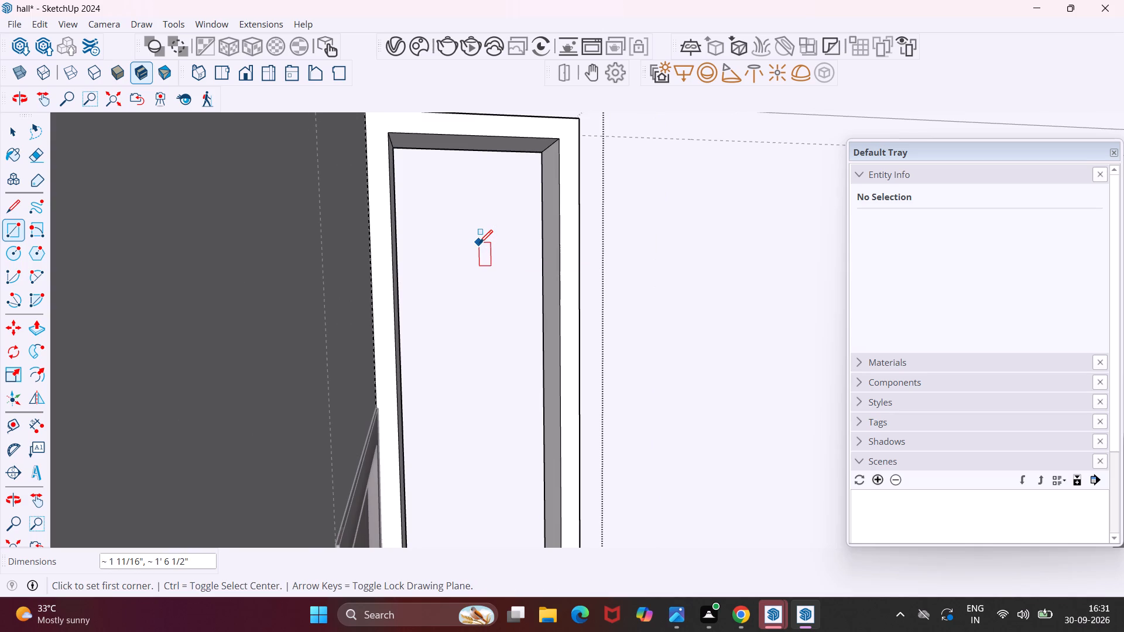
Draw a thin shelf rectangle about 1 3/4" high by 1' 6 1/2" wide across the frame's back near the top.
click(398, 267)
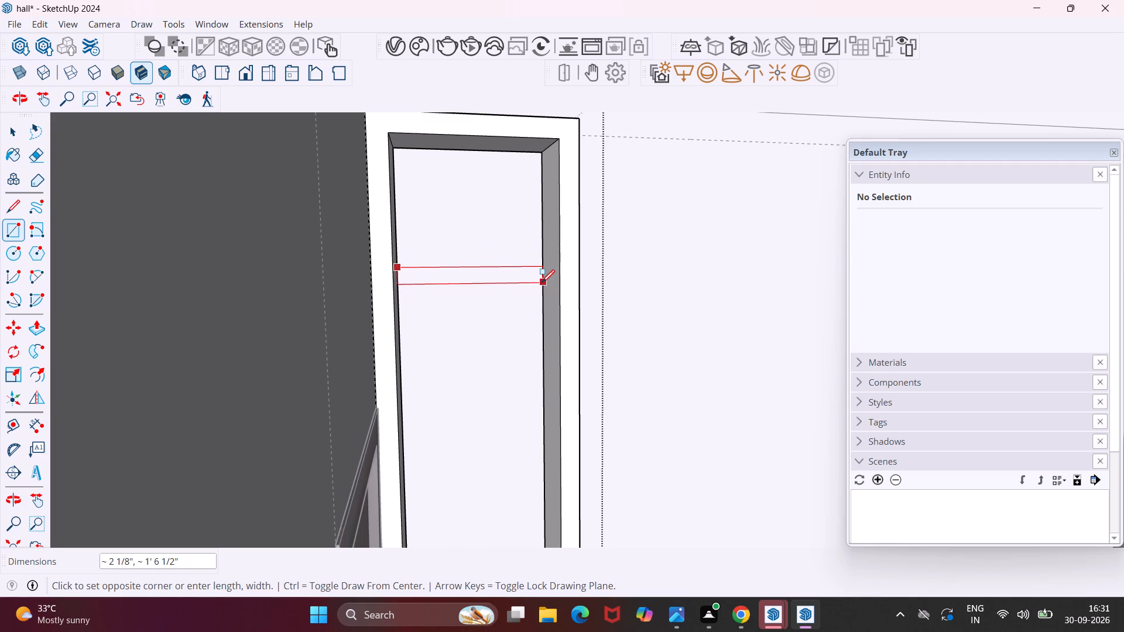
click(542, 280)
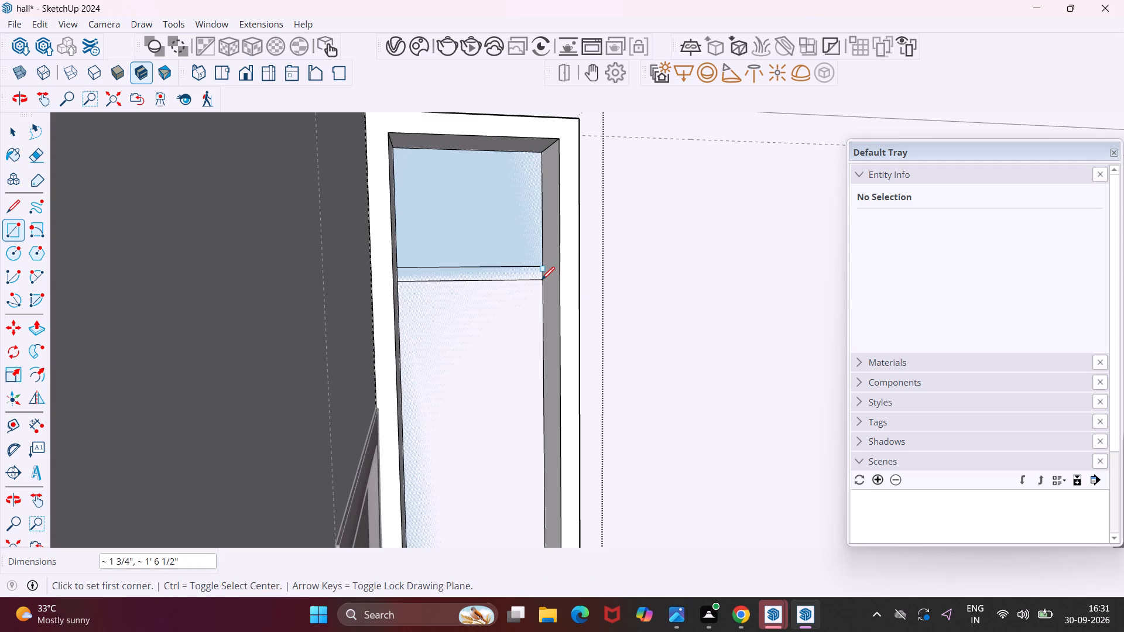
key(Escape)
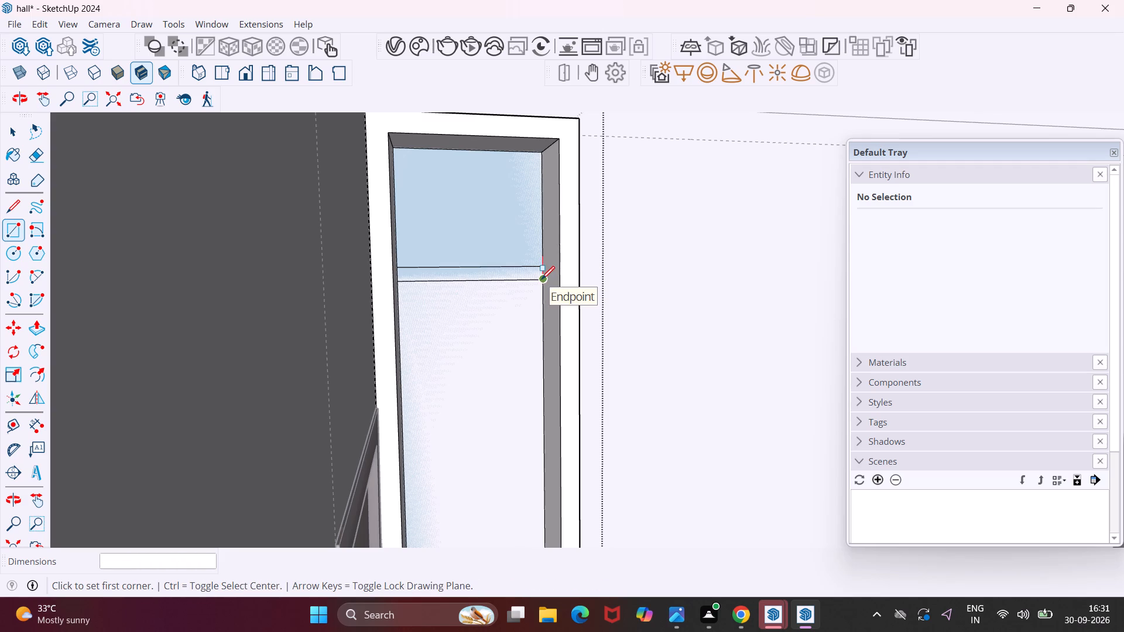
key(space)
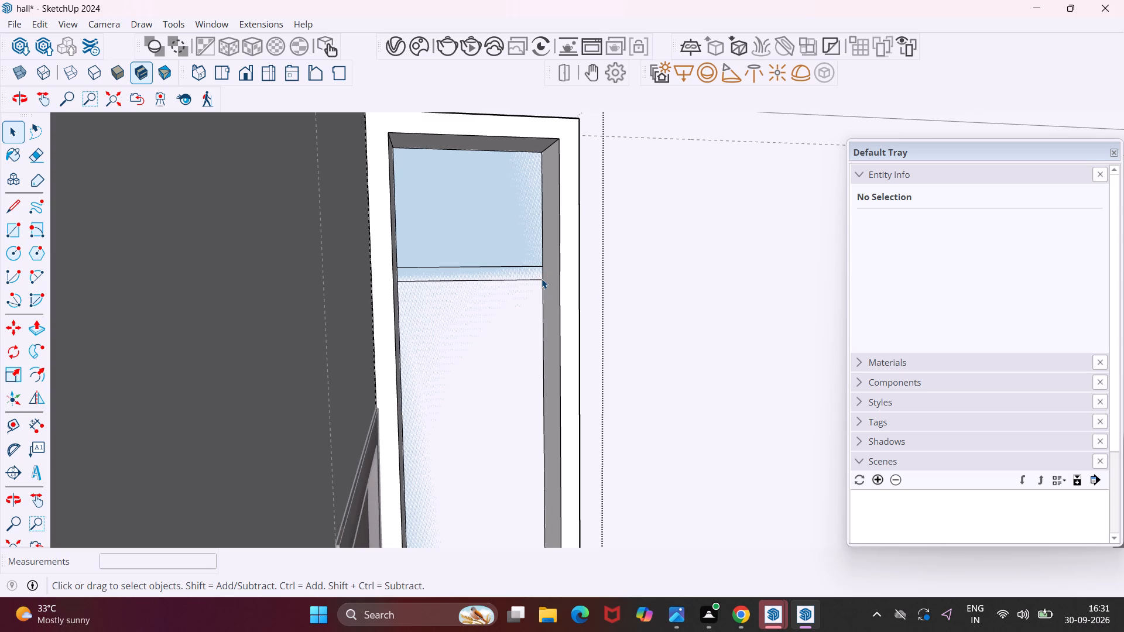
Copy the thin shelf rectangle straight down the frame's back by about 6' 7", near the bottom of the opening.
click(535, 273)
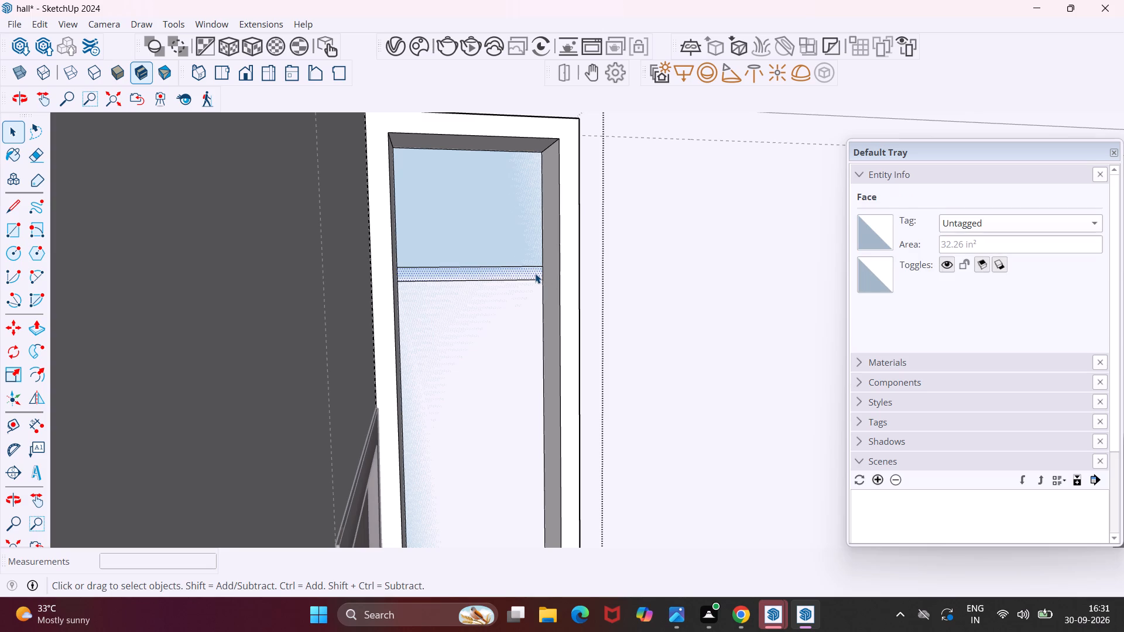
key(m)
scroll(535, 273, down, 4)
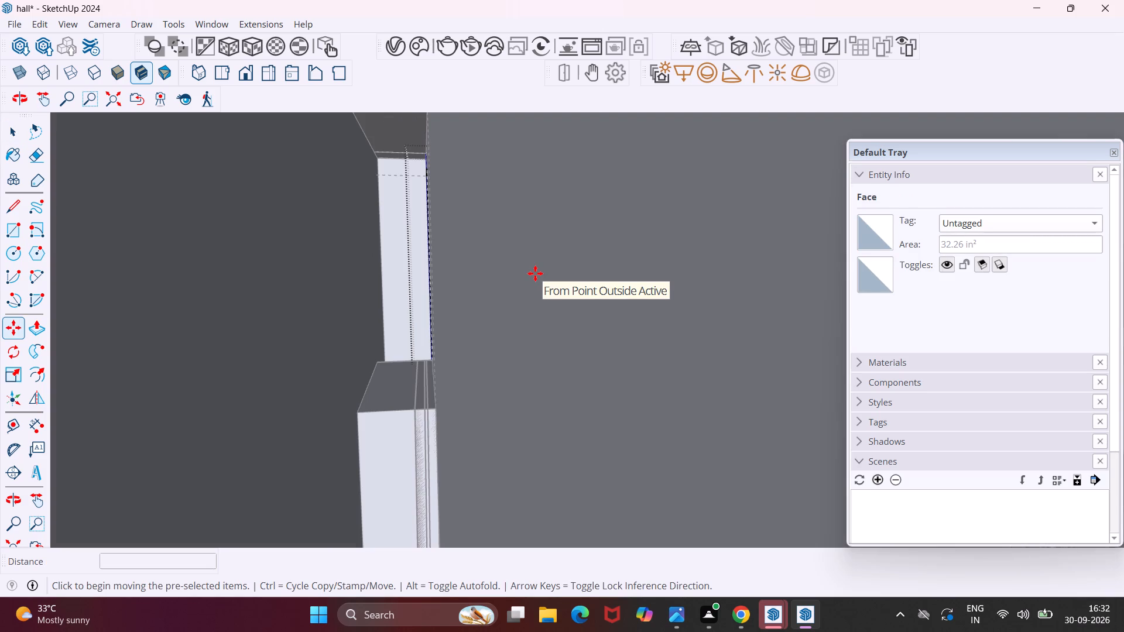
middle_drag(534, 273, 458, 280)
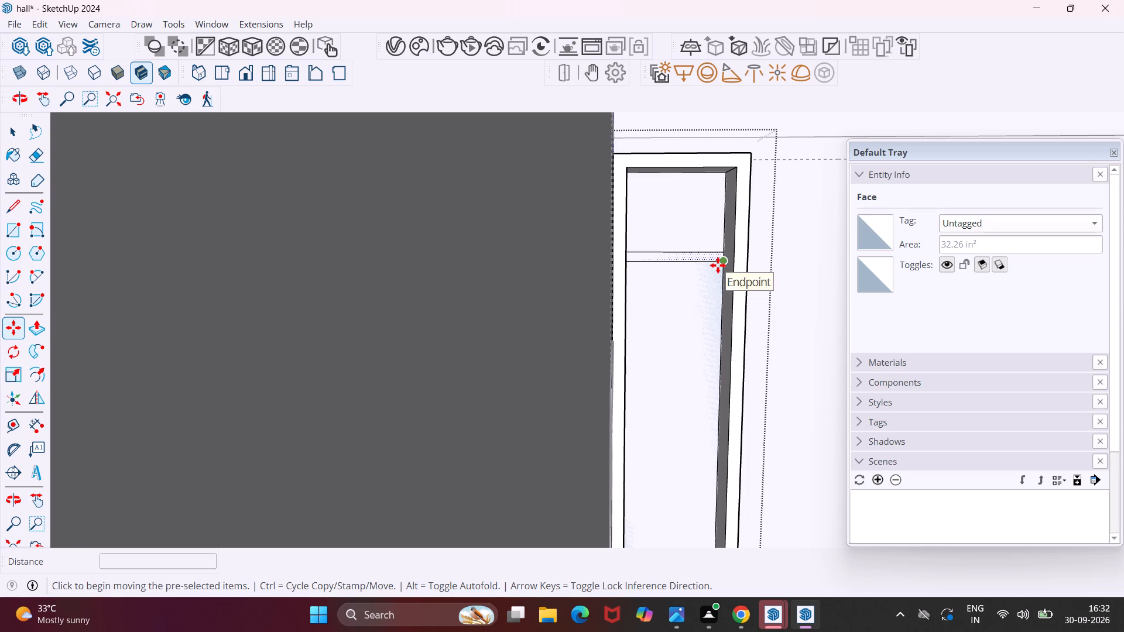
click(725, 261)
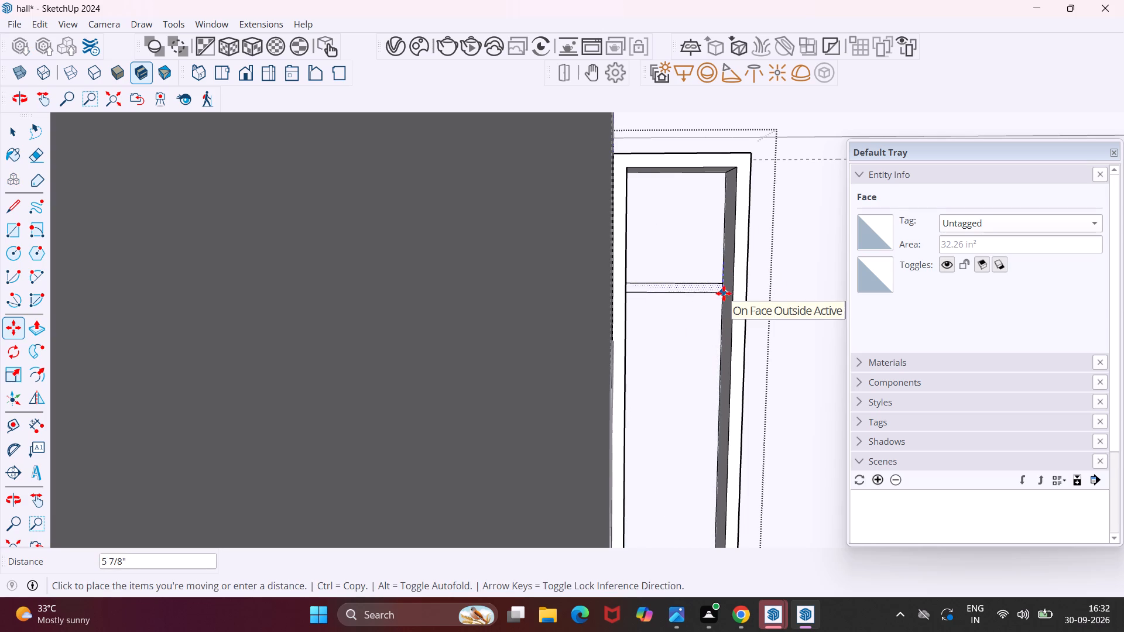
scroll(724, 293, down, 5)
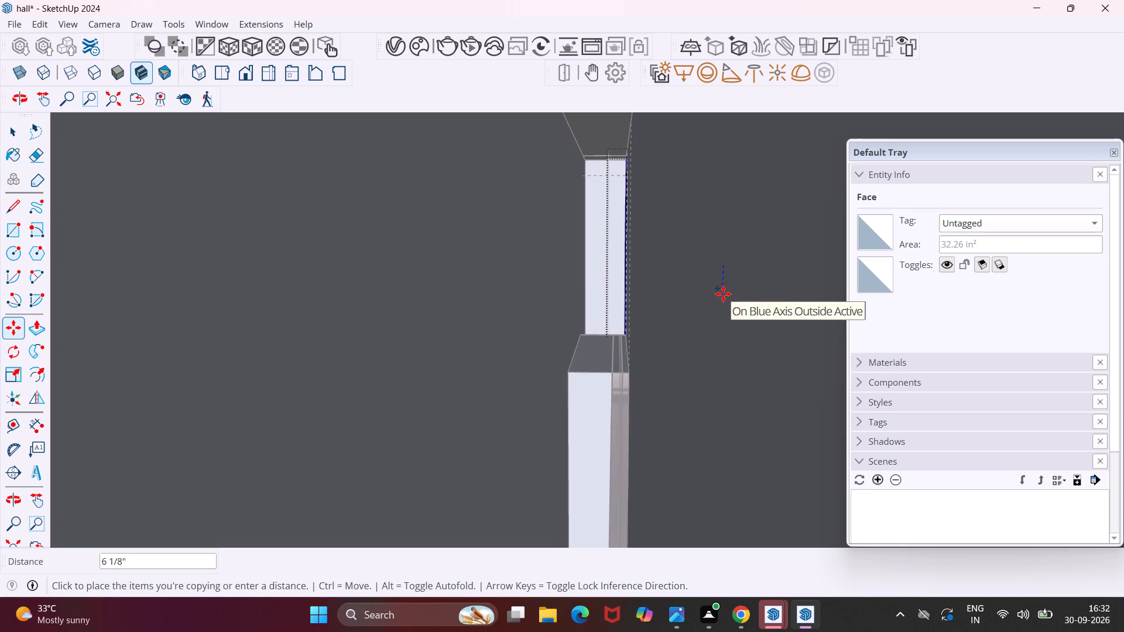
middle_drag(723, 294, 670, 300)
scroll(755, 349, down, 4)
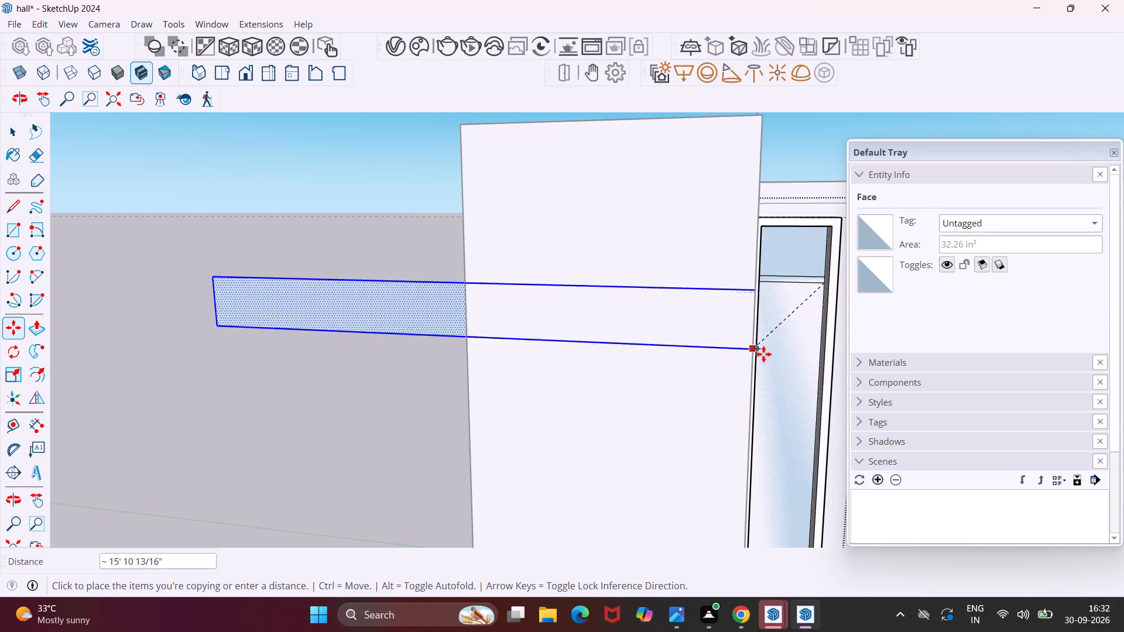
scroll(820, 403, down, 1)
middle_drag(812, 417, 791, 349)
scroll(811, 410, down, 9)
scroll(832, 506, up, 10)
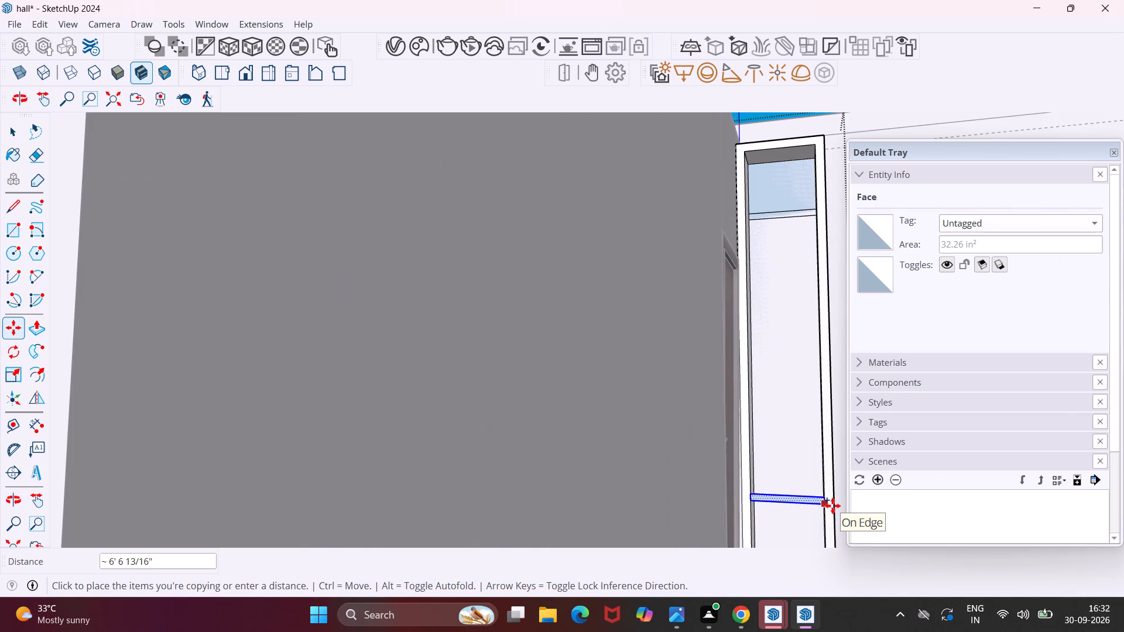
scroll(821, 511, up, 7)
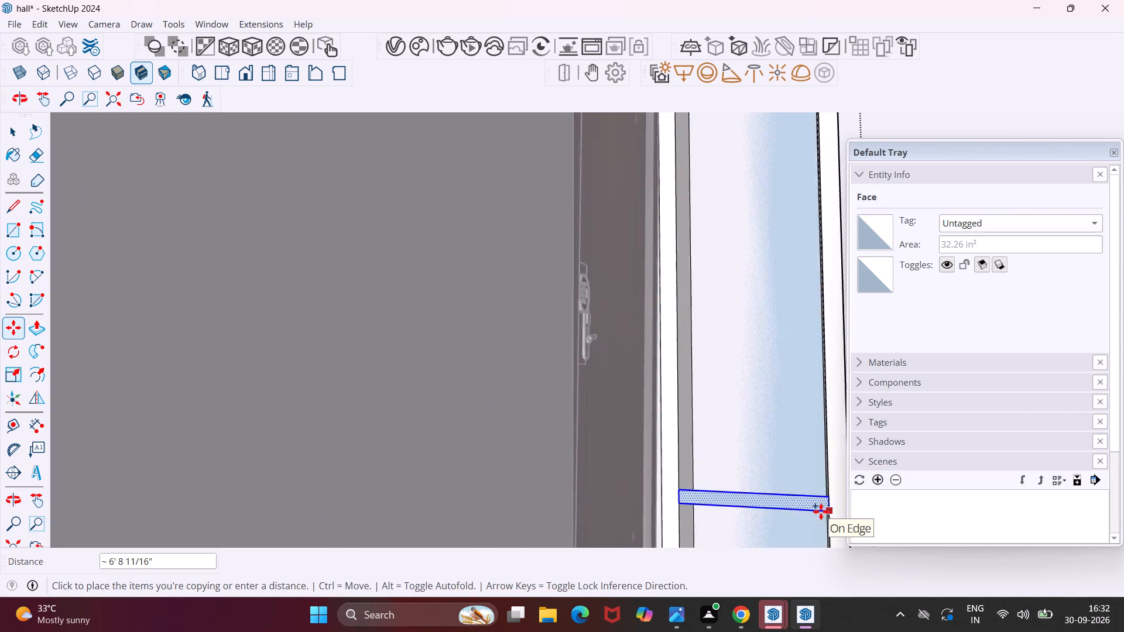
scroll(821, 511, up, 8)
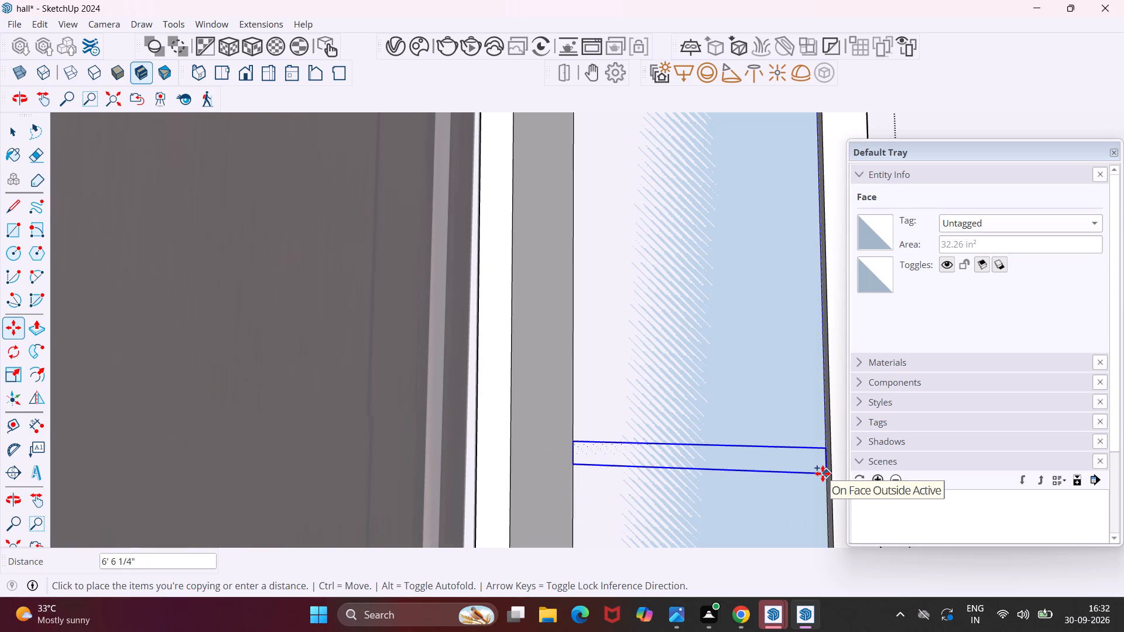
scroll(823, 473, down, 2)
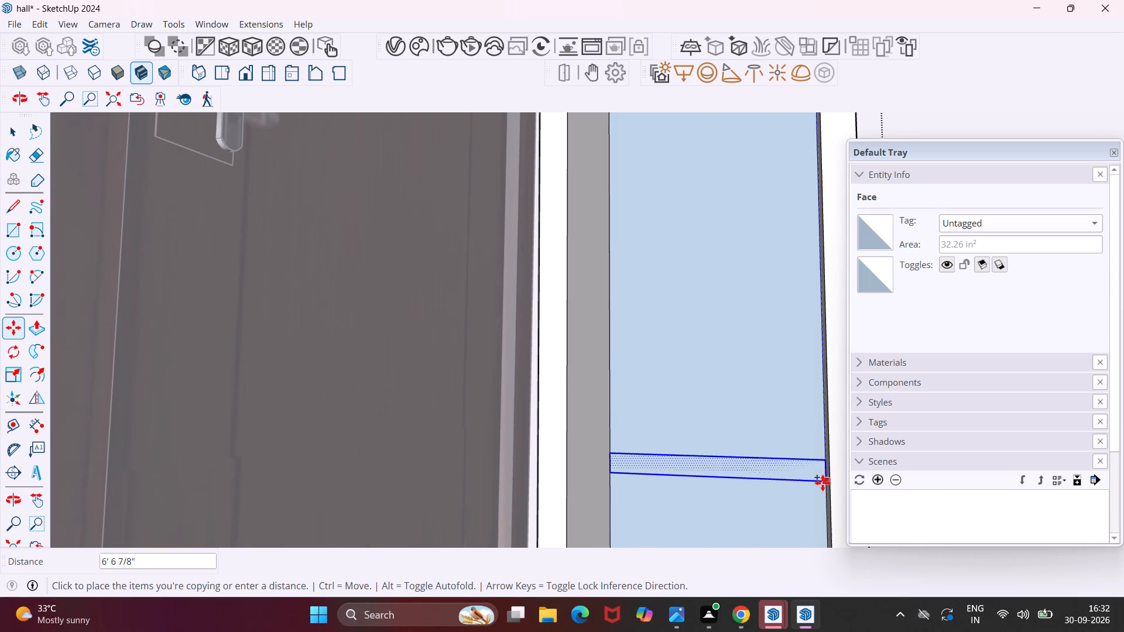
click(823, 487)
Divide the copy distance by 4 to add evenly spaced shelf strips between the top and bottom ones.
scroll(756, 447, down, 11)
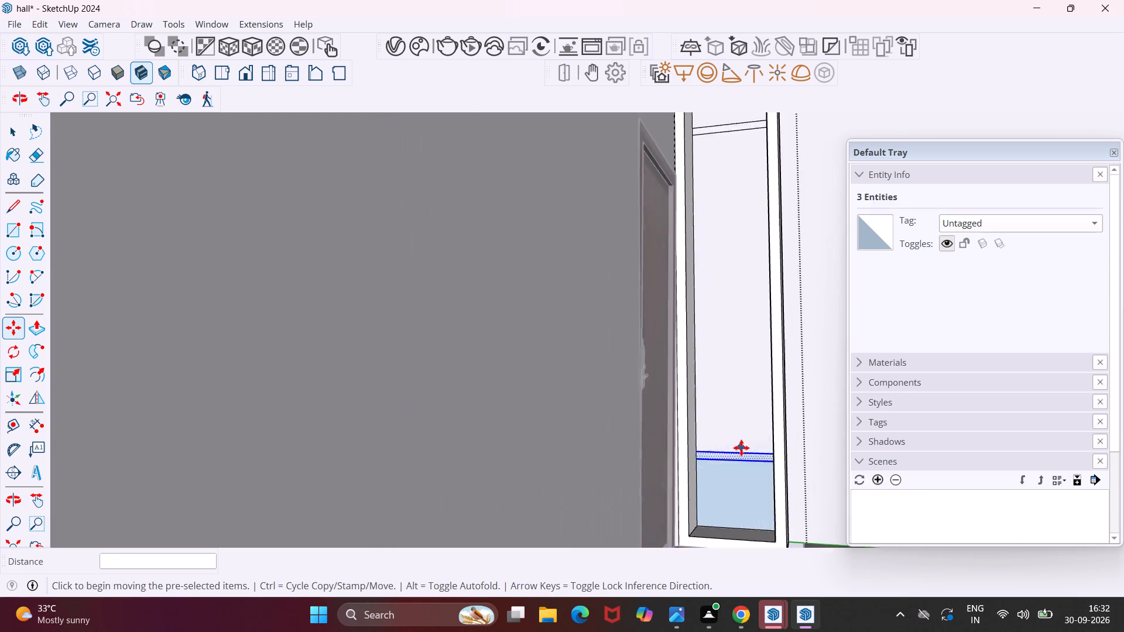
scroll(741, 448, down, 1)
middle_drag(741, 449, 719, 456)
scroll(719, 456, down, 1)
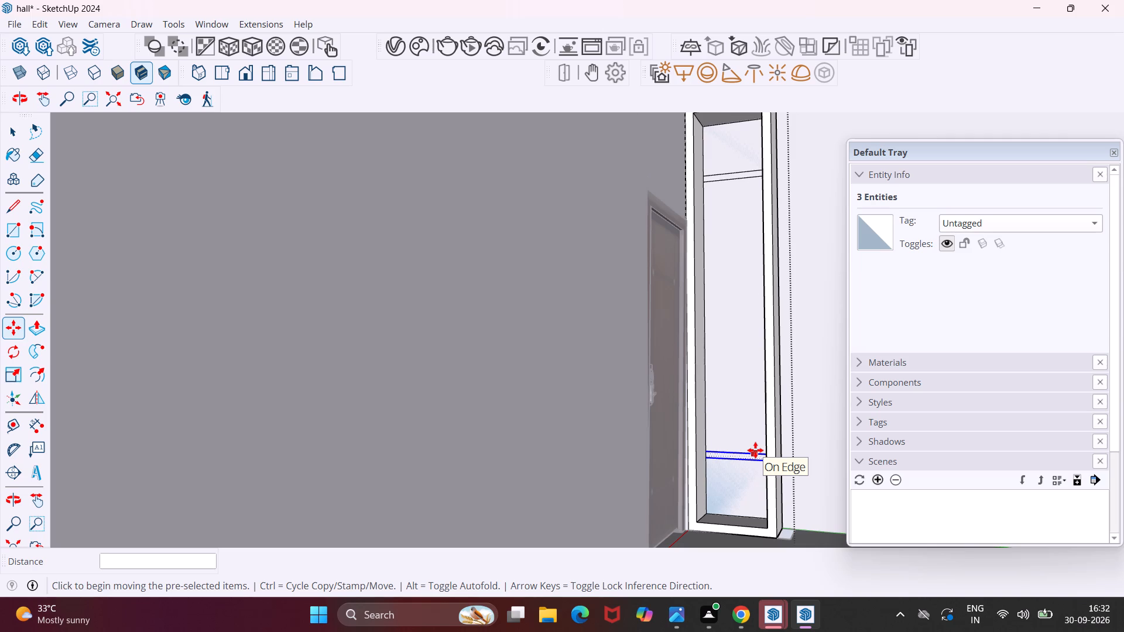
key(slash)
key(4)
key(Return)
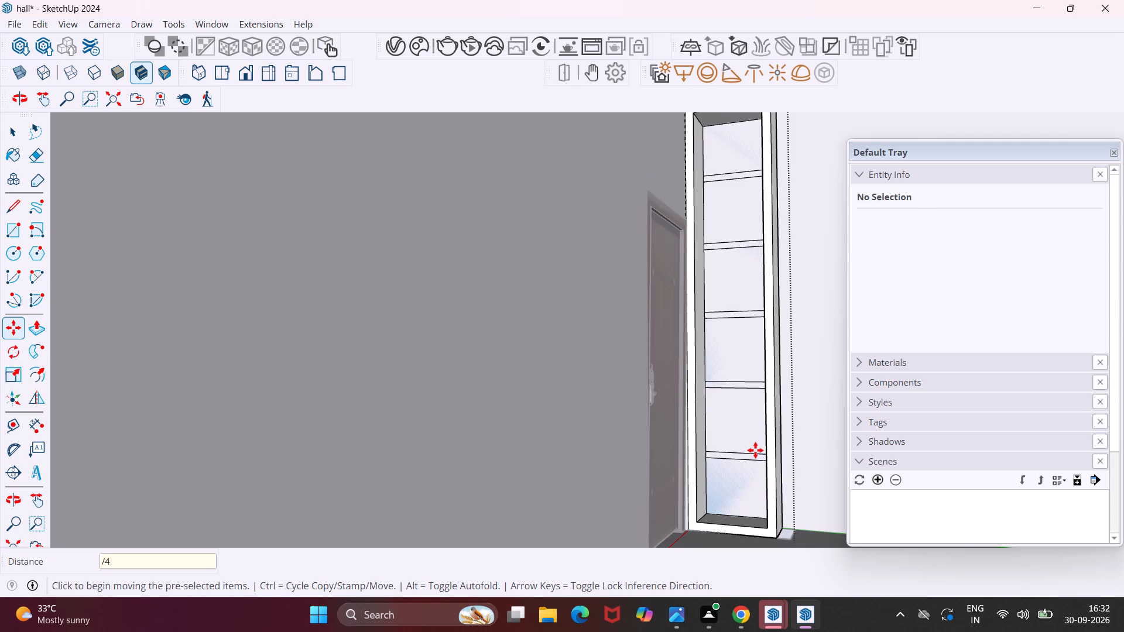
key(Escape)
key(space)
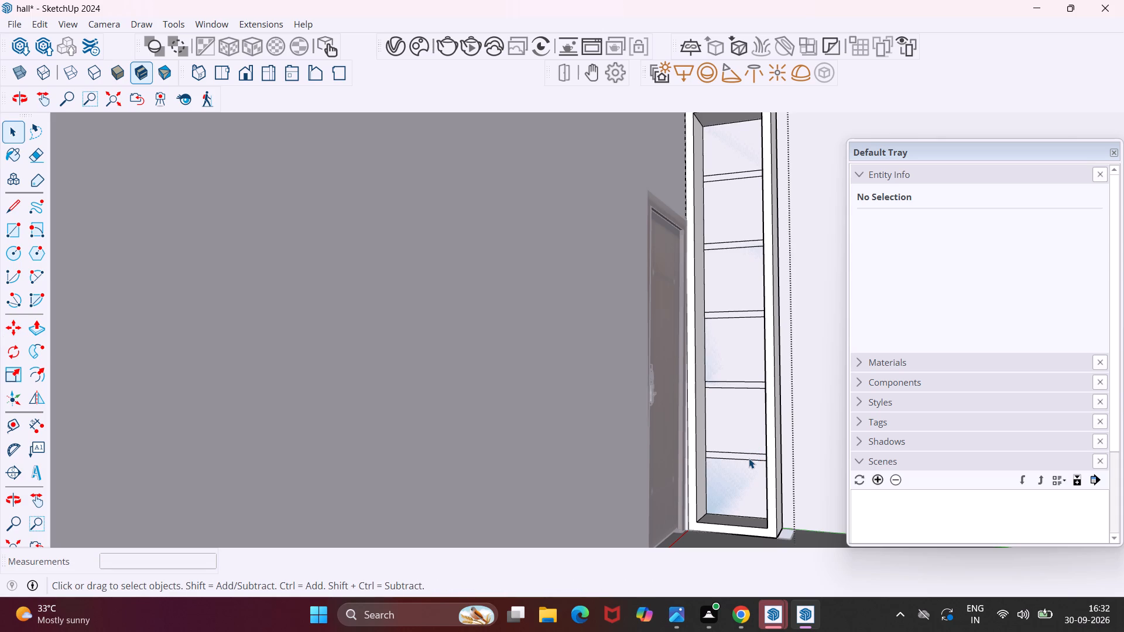
Push/Pull the lowest shelf strip out 11 13/16" to align with the frame's front face.
scroll(747, 458, up, 9)
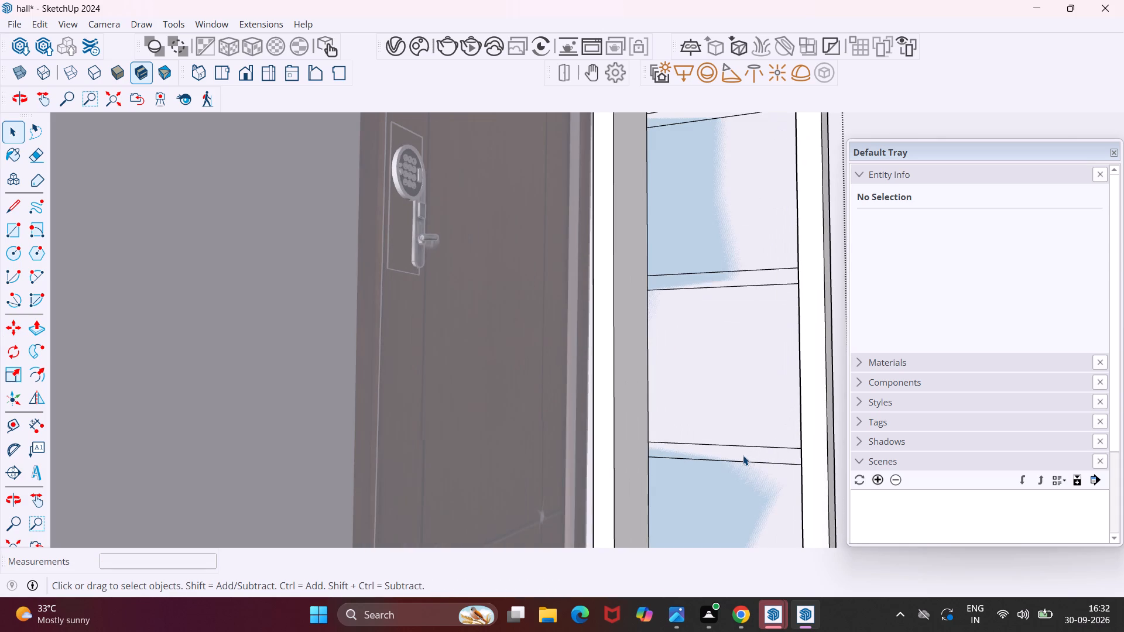
click(742, 455)
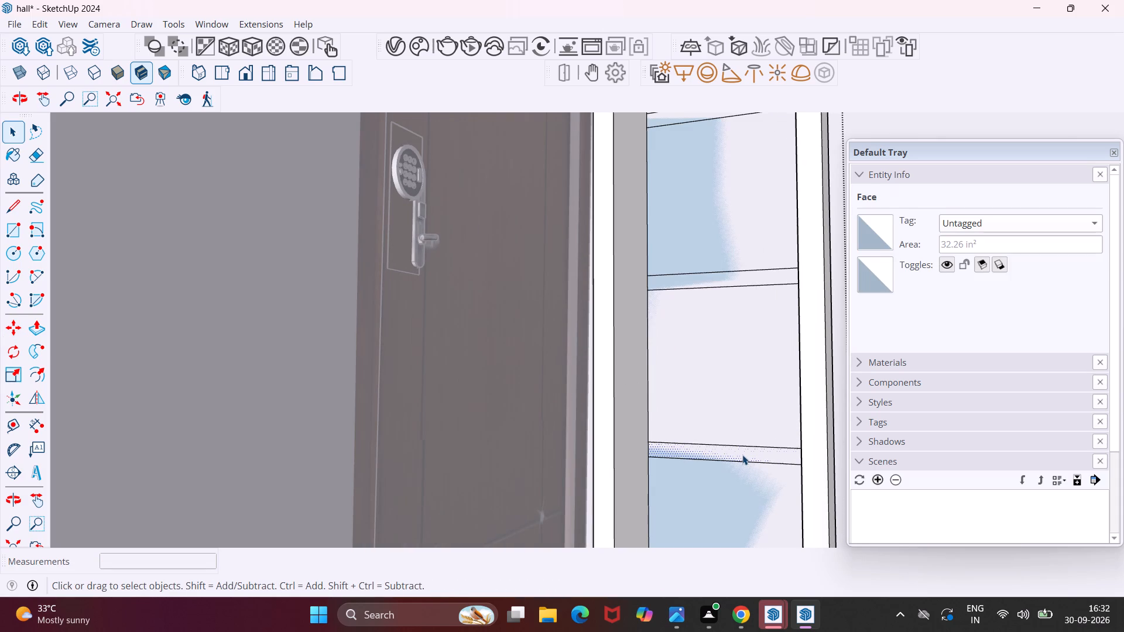
key(p)
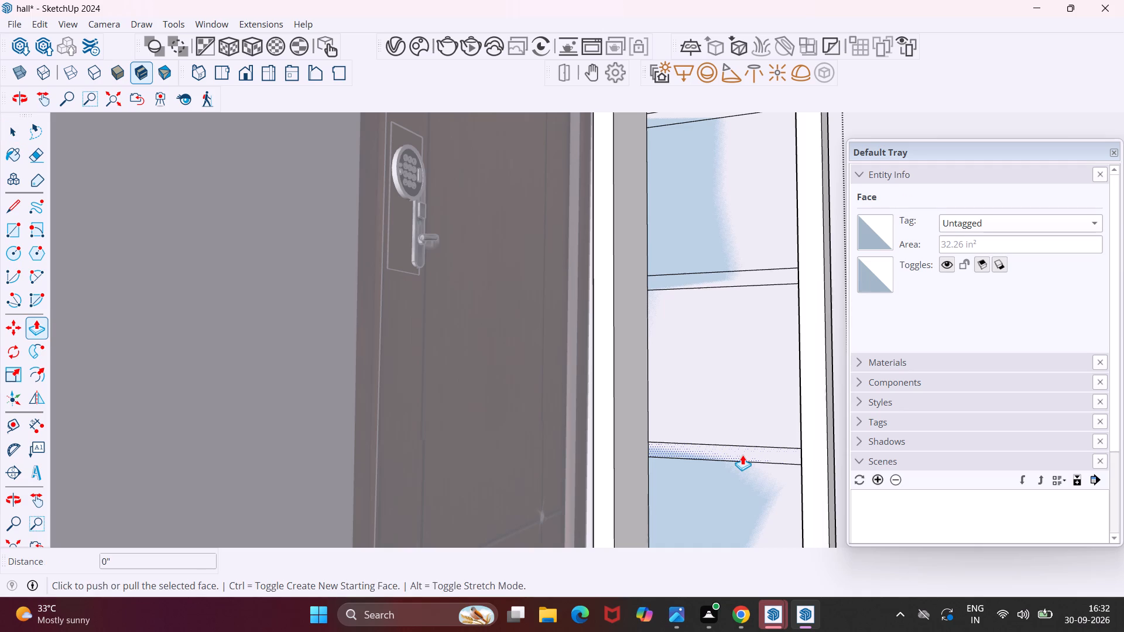
click(742, 452)
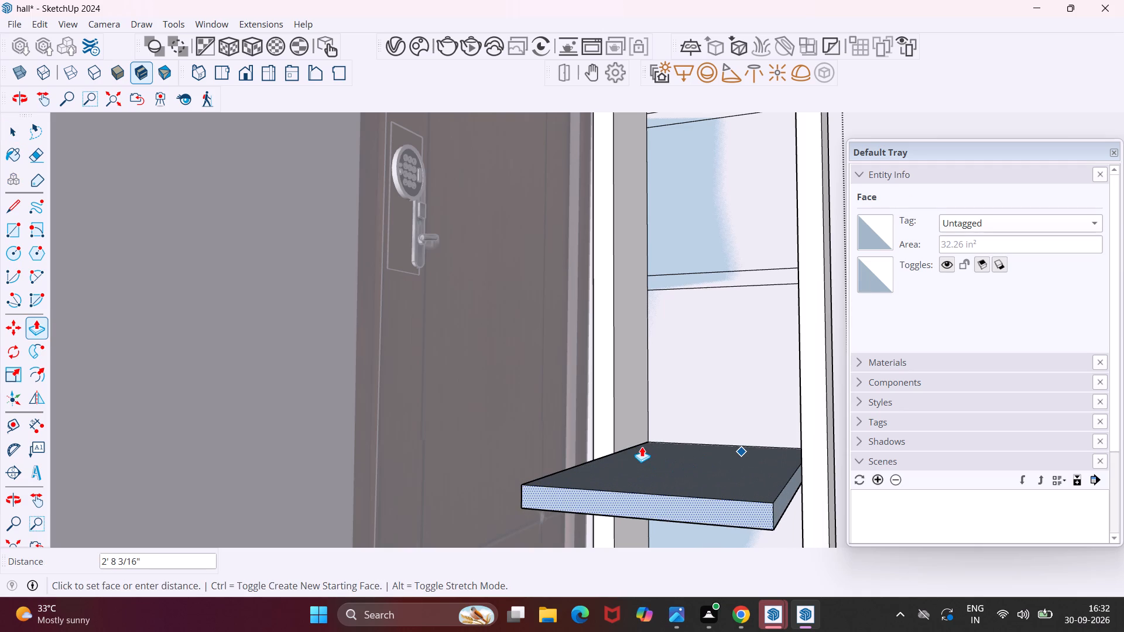
click(605, 420)
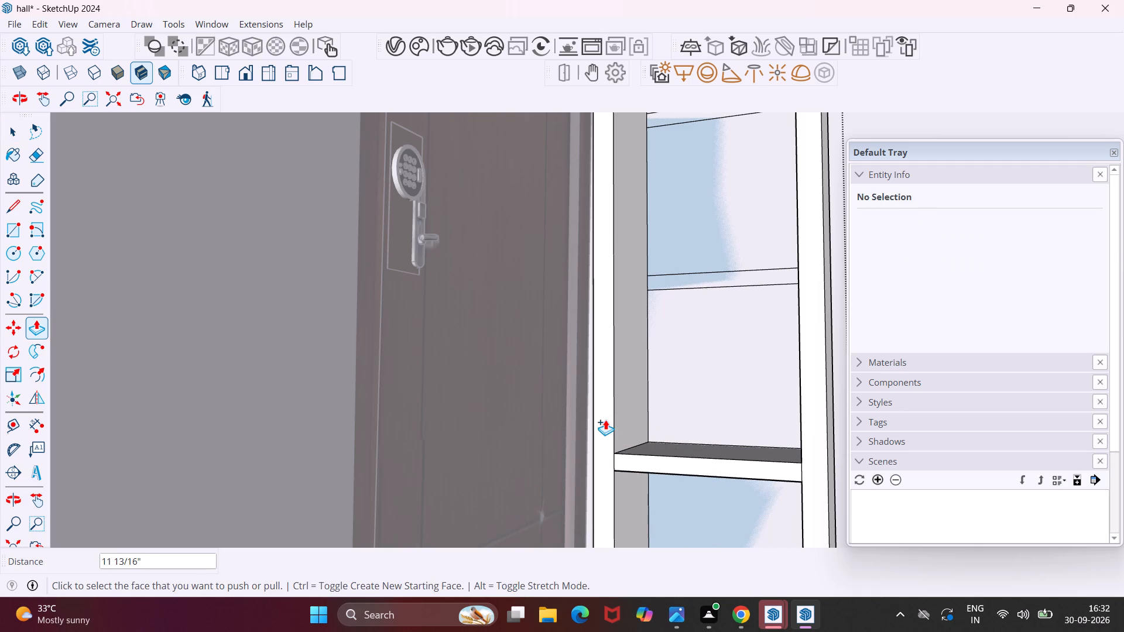
Push/Pull the two shelf strips above the lowest shelf out 11 13/16", flush with the frame's front face.
scroll(704, 278, up, 5)
click(704, 278)
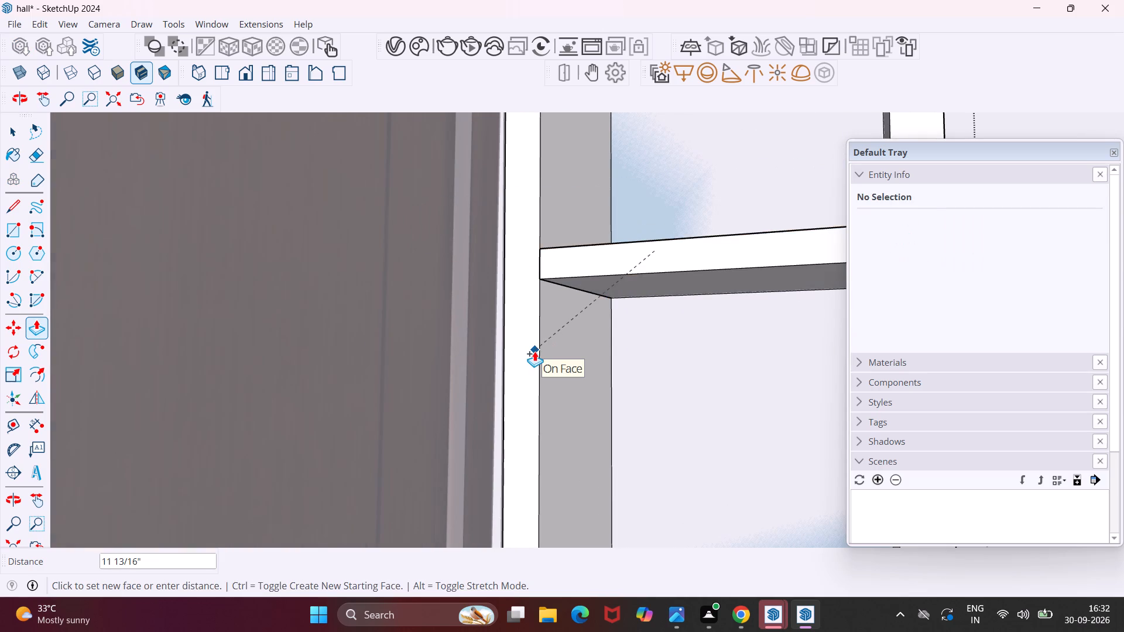
click(528, 321)
scroll(547, 270, down, 9)
click(606, 140)
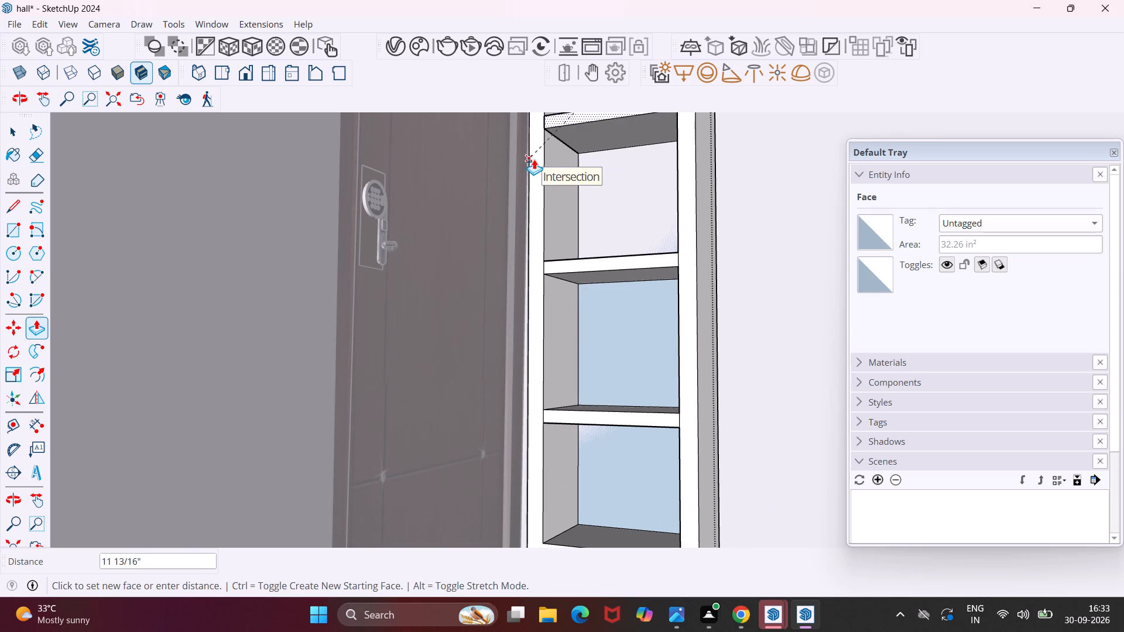
click(534, 159)
Push/Pull the top two shelf strips out 11 13/16", flush with the frame's front face.
middle_drag(537, 157, 568, 272)
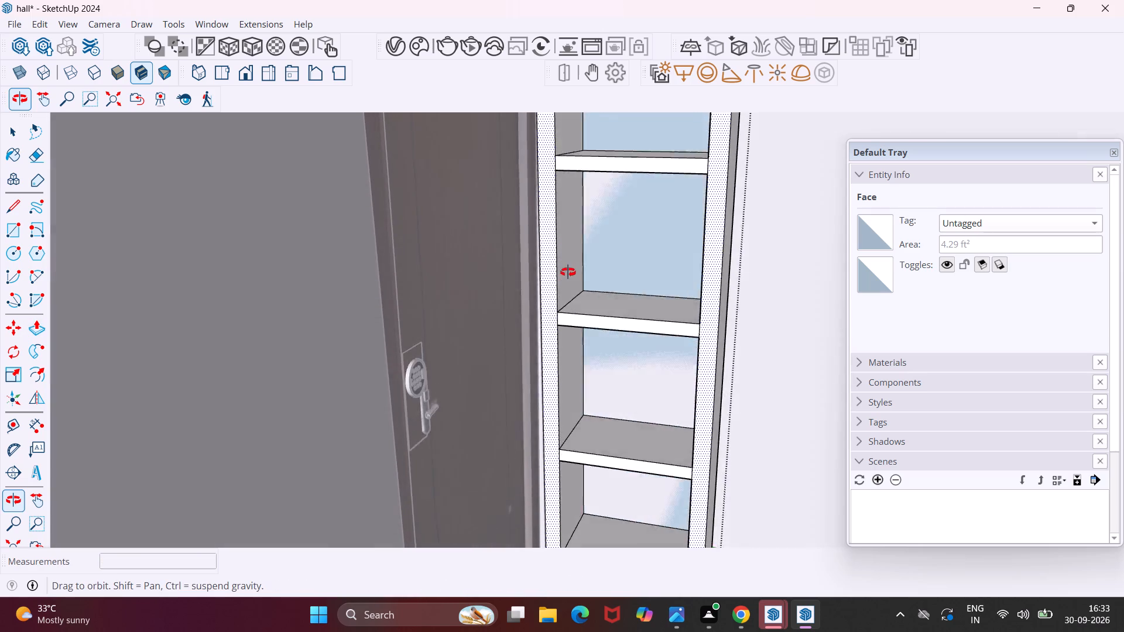
middle_drag(568, 272, 590, 427)
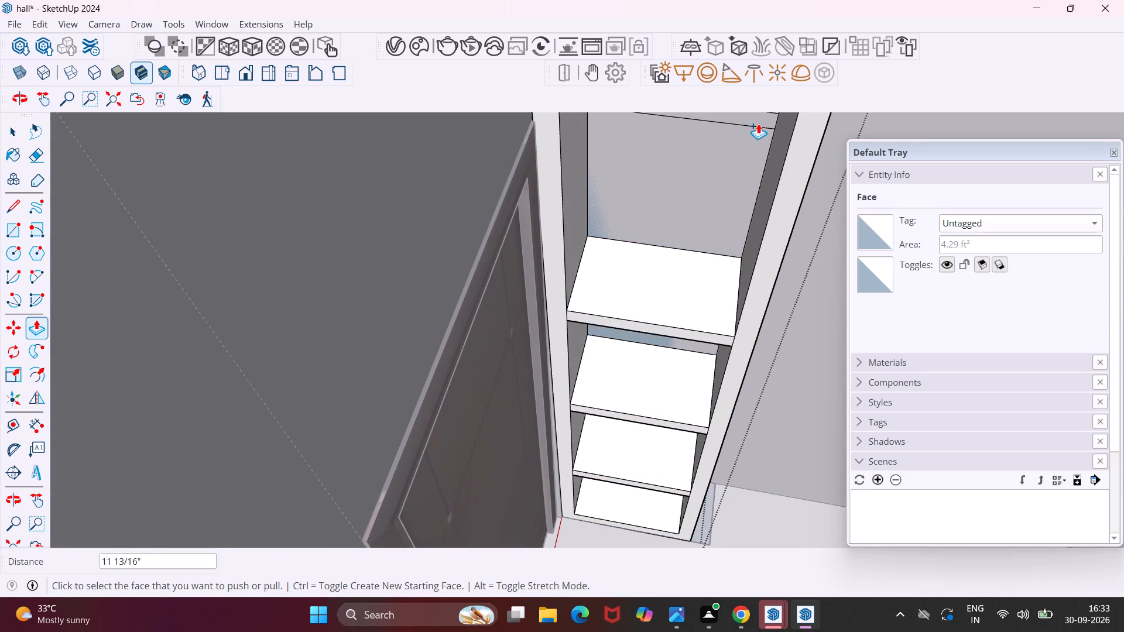
middle_drag(759, 121, 758, 115)
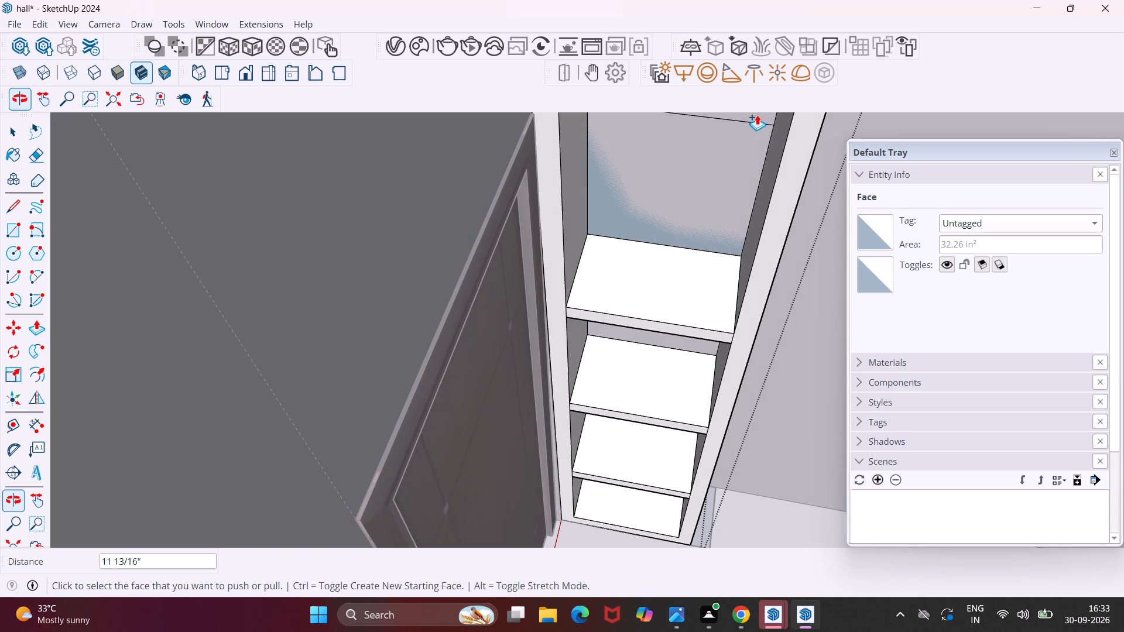
middle_drag(763, 110, 758, 102)
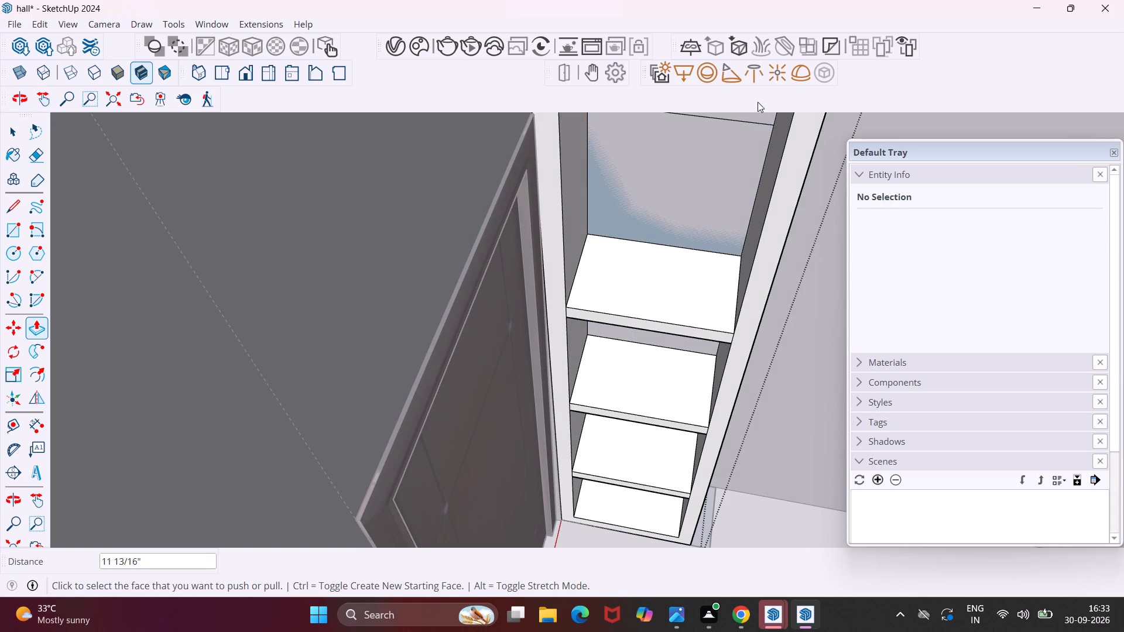
middle_drag(758, 102, 744, 78)
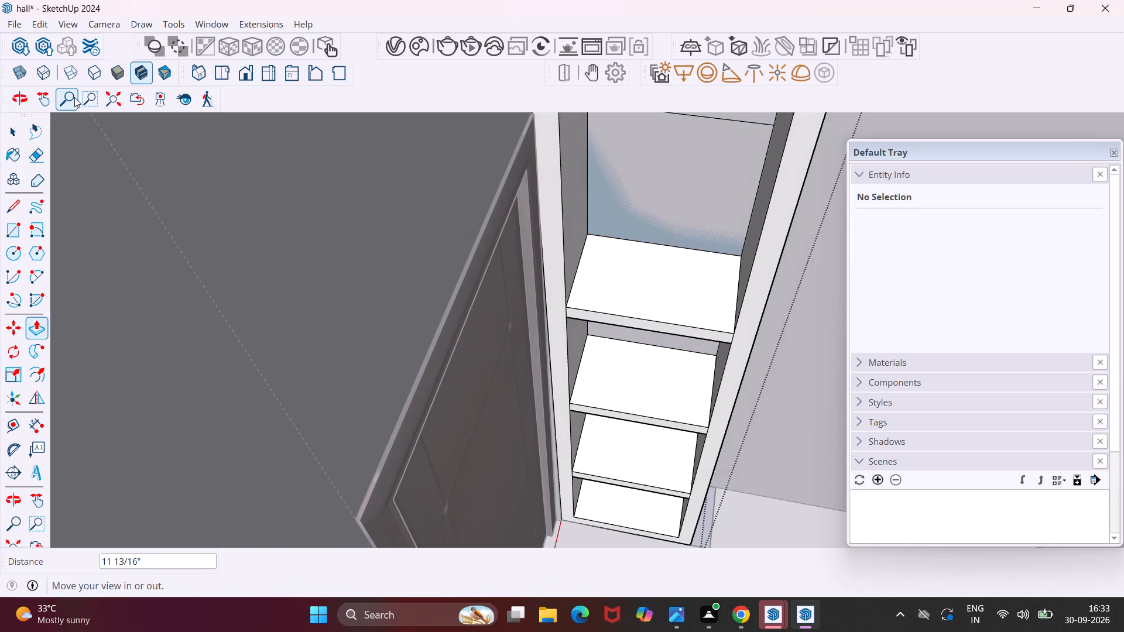
middle_drag(553, 219, 533, 126)
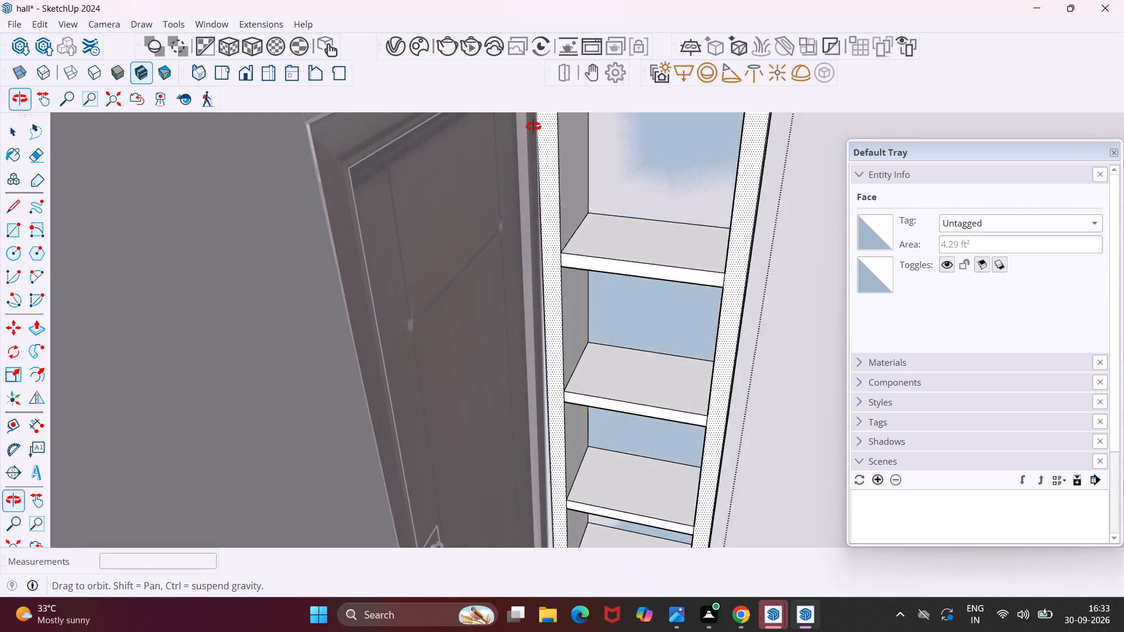
middle_drag(533, 126, 566, 196)
scroll(566, 193, up, 1)
click(49, 98)
drag(606, 268, 473, 537)
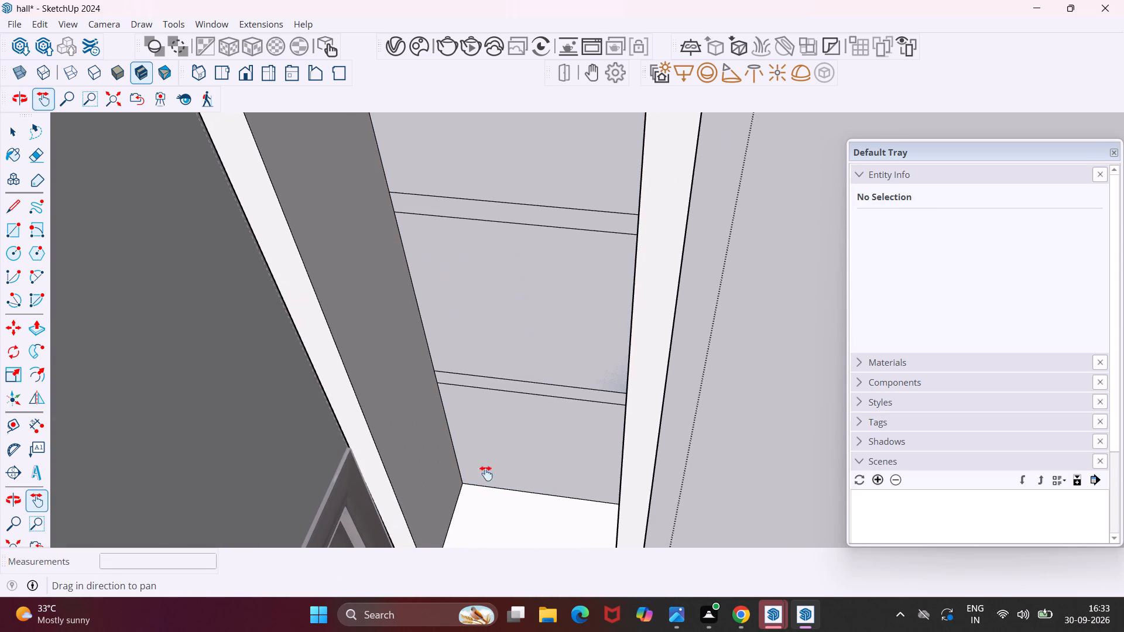
scroll(486, 415, down, 5)
middle_drag(486, 412, 485, 354)
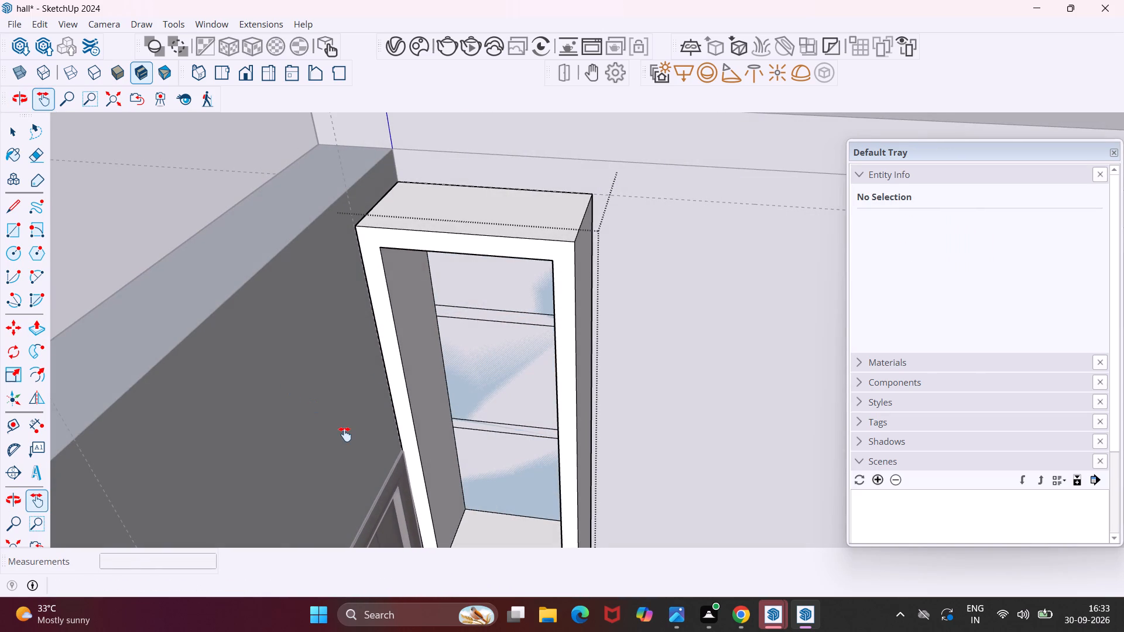
key(Escape)
key(space)
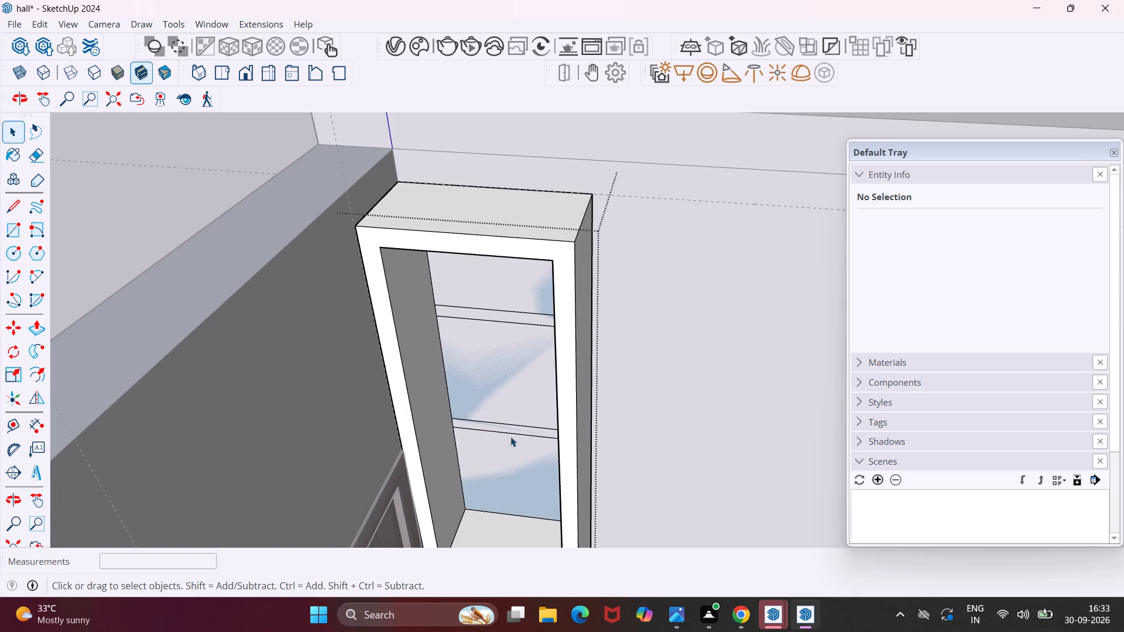
scroll(510, 437, up, 5)
click(515, 427)
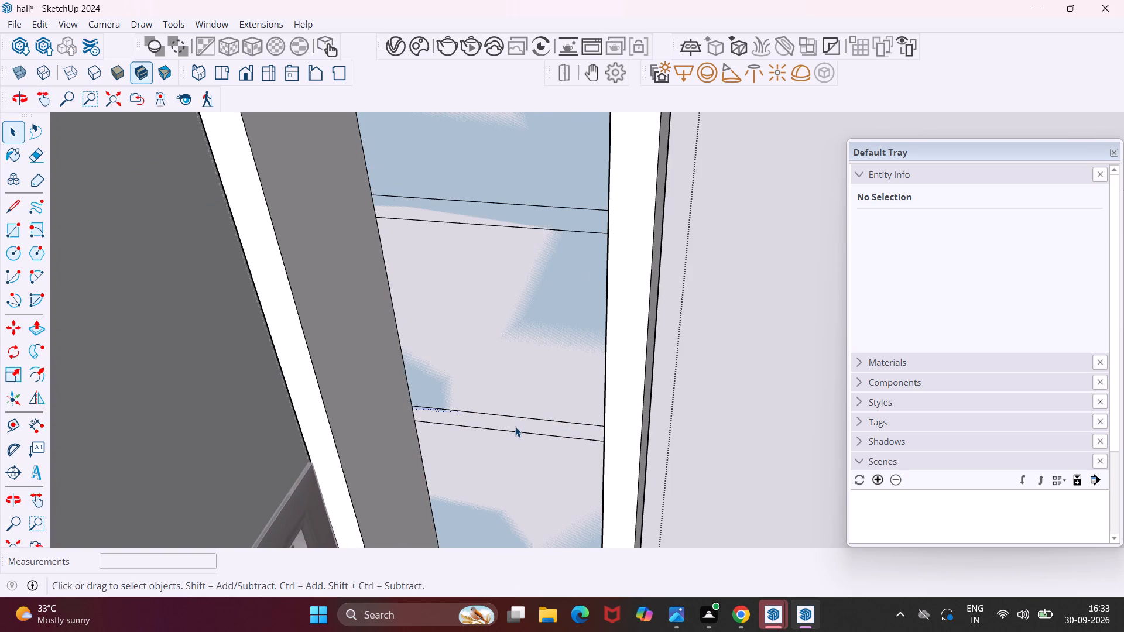
click(515, 427)
triple_click(515, 427)
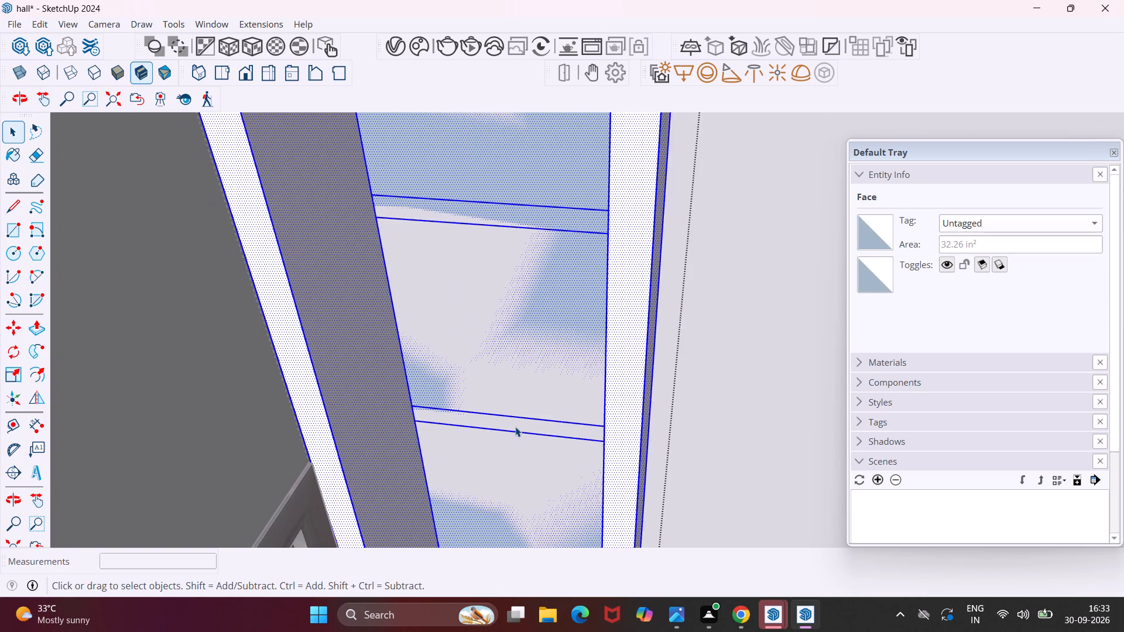
click(515, 427)
click(515, 427)
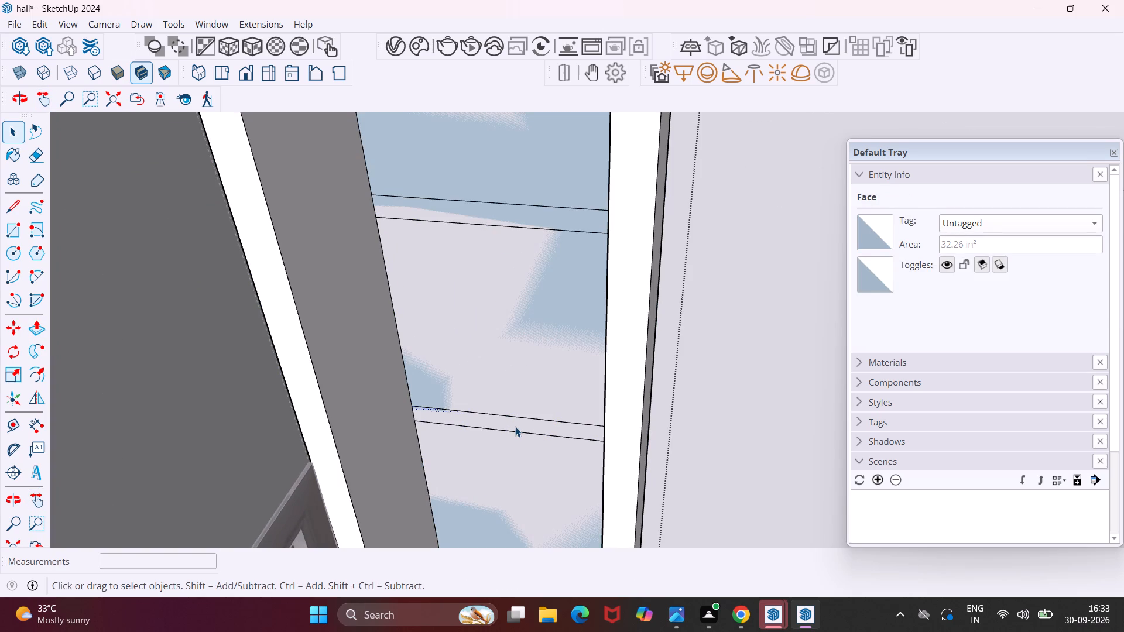
scroll(515, 427, up, 1)
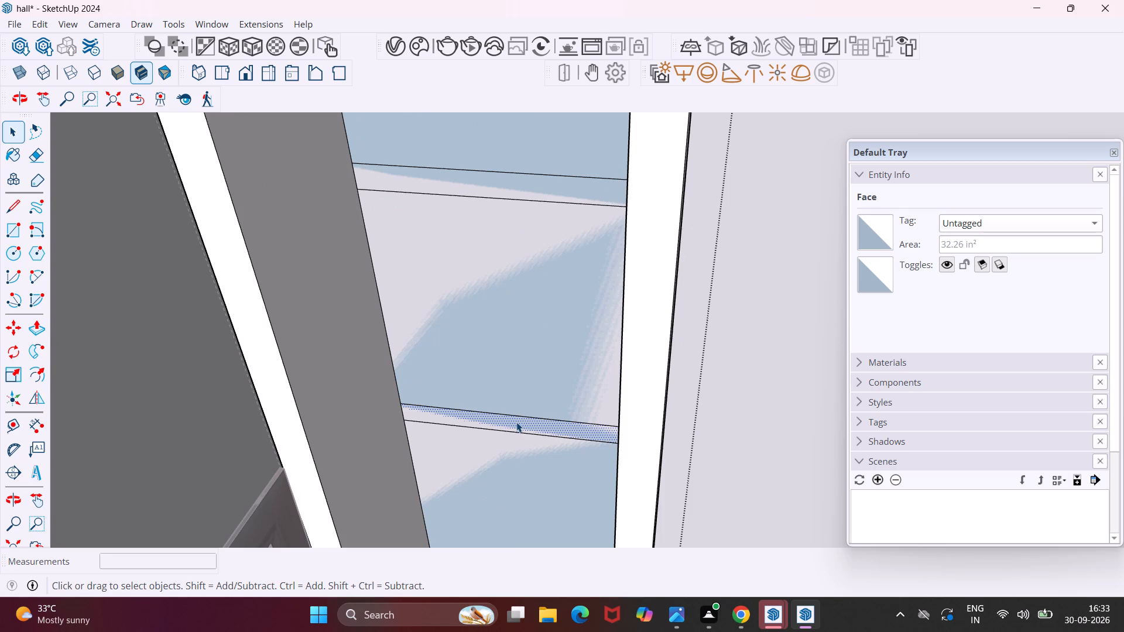
key(p)
click(516, 422)
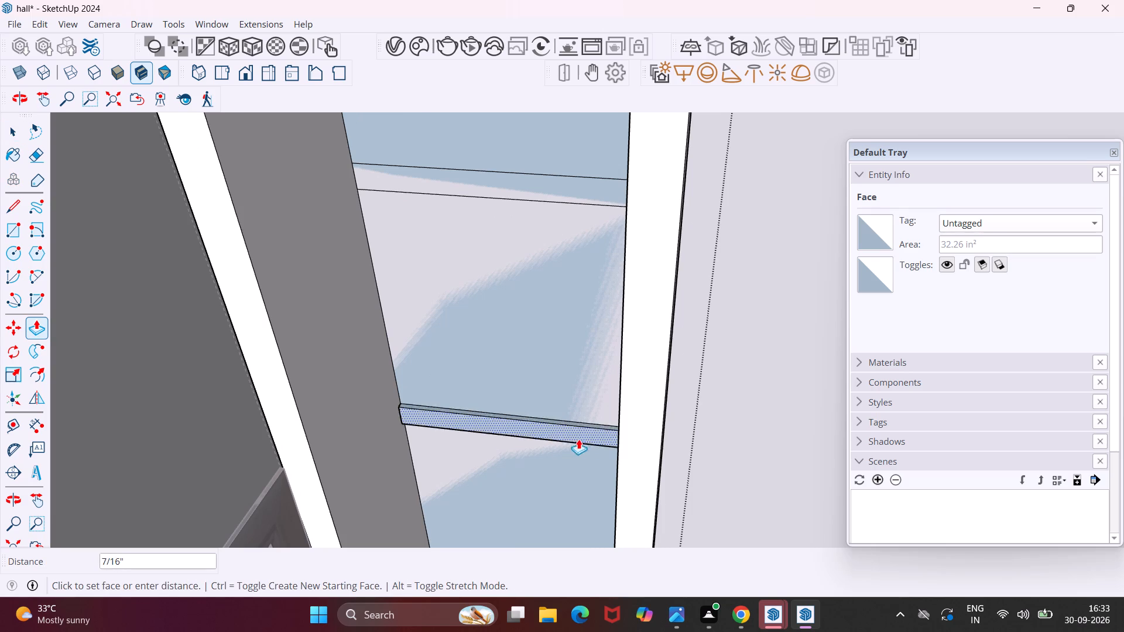
click(649, 446)
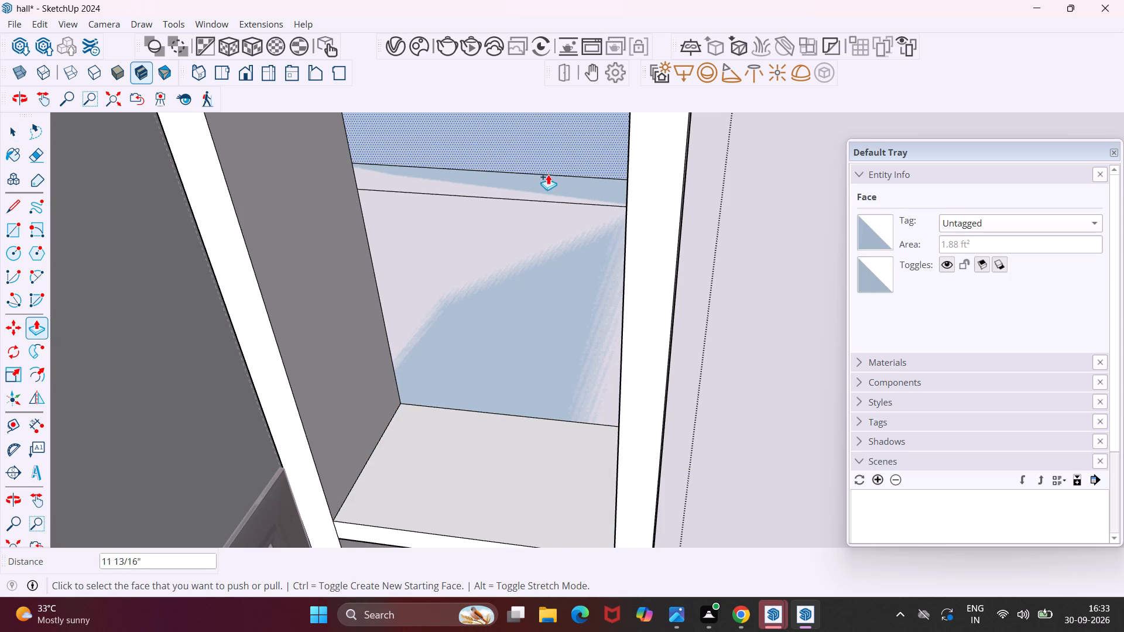
click(548, 182)
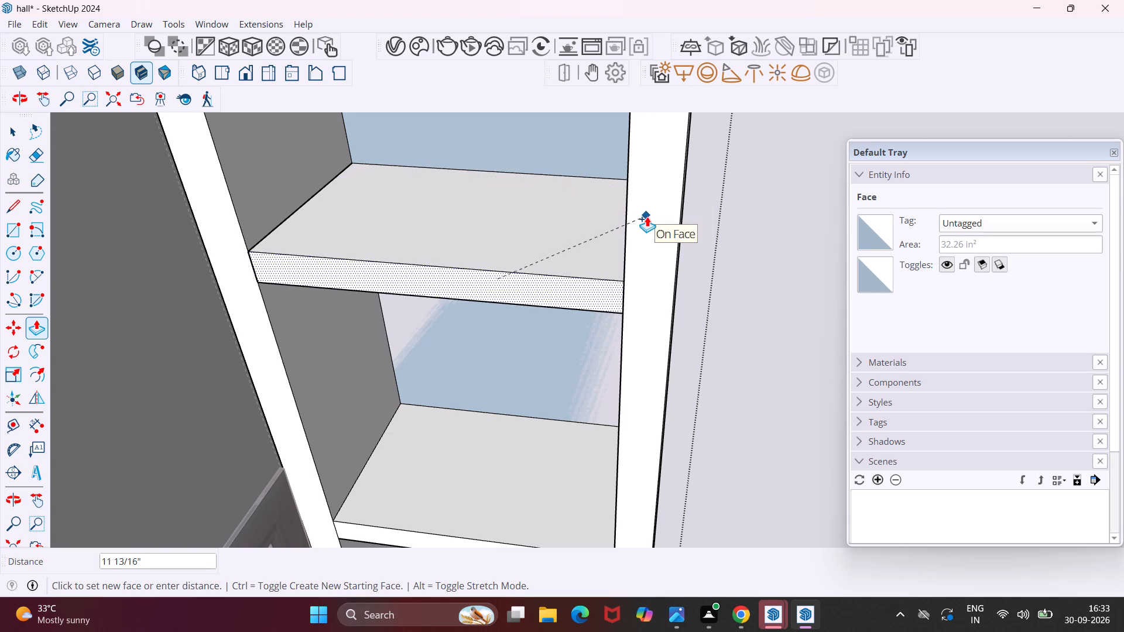
click(647, 217)
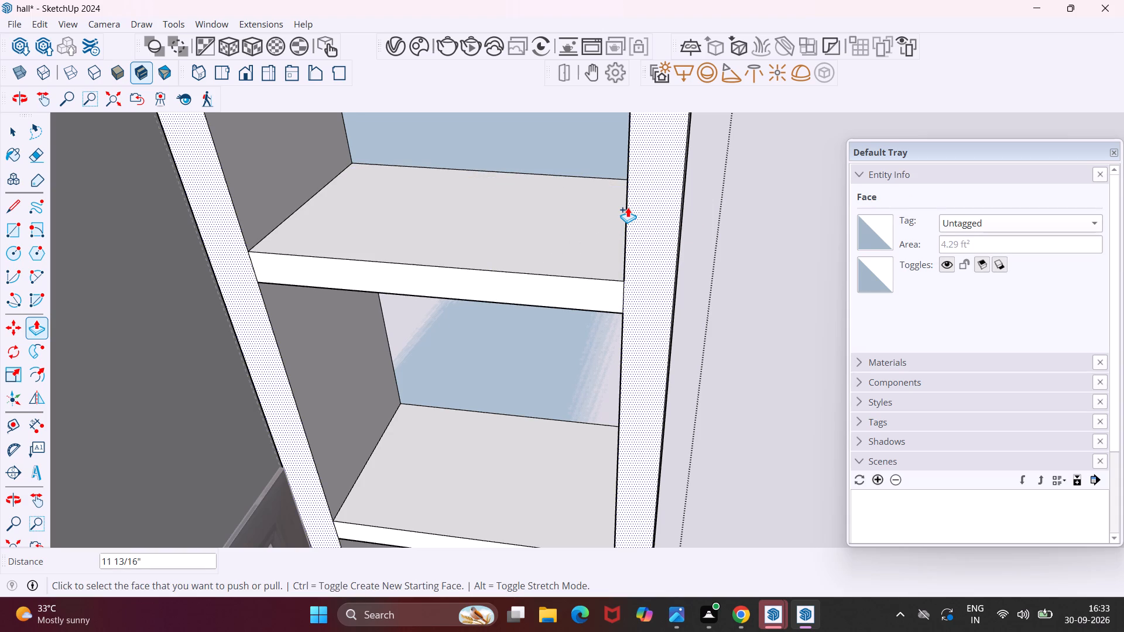
Push/Pull the back panels of the three upper compartments forward by 2 7/16".
scroll(628, 207, down, 5)
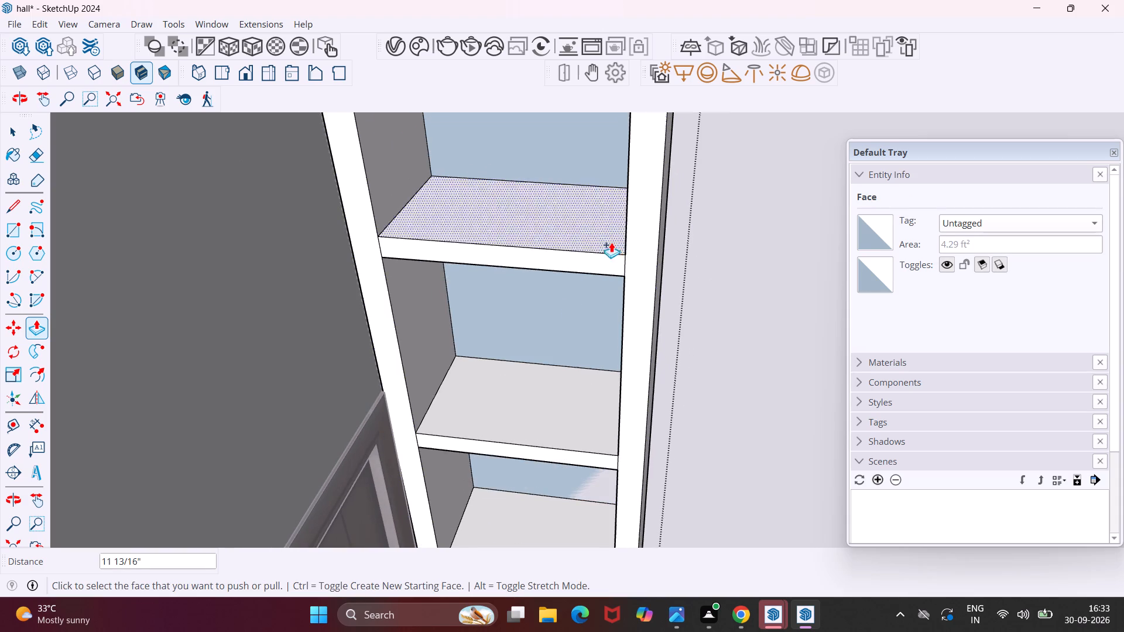
middle_drag(550, 324, 544, 294)
click(542, 294)
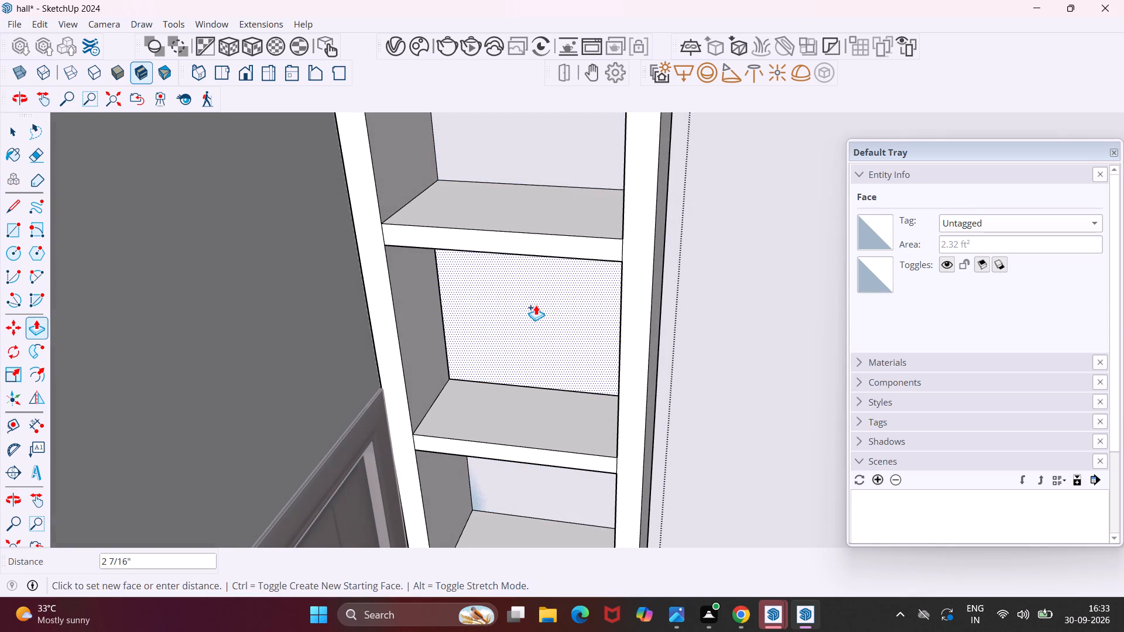
click(536, 305)
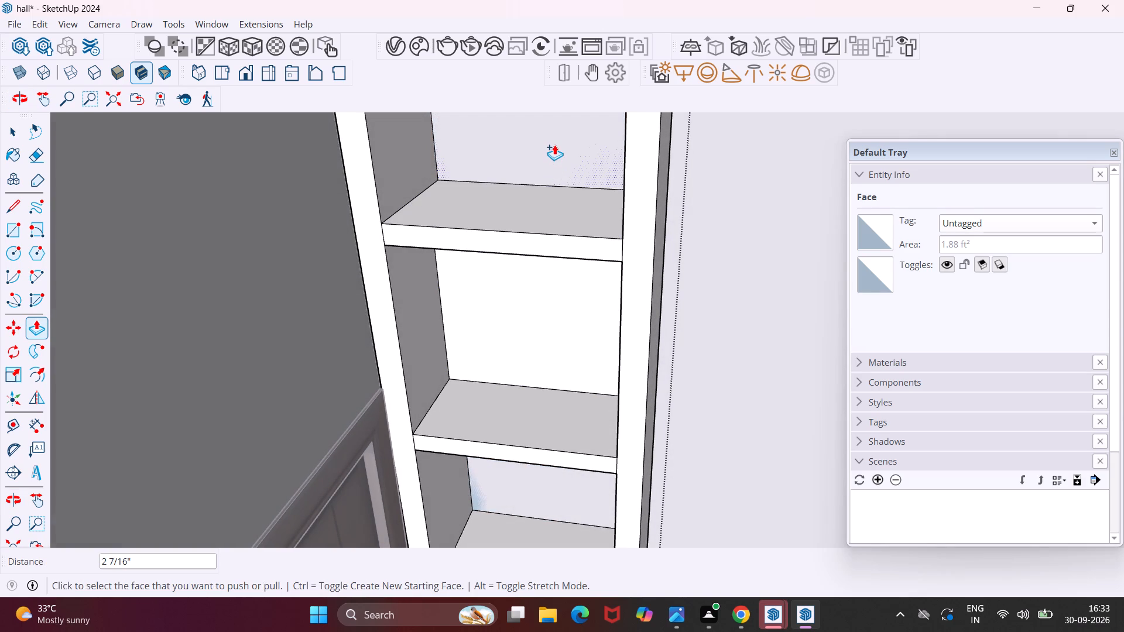
scroll(554, 144, down, 3)
double_click(554, 144)
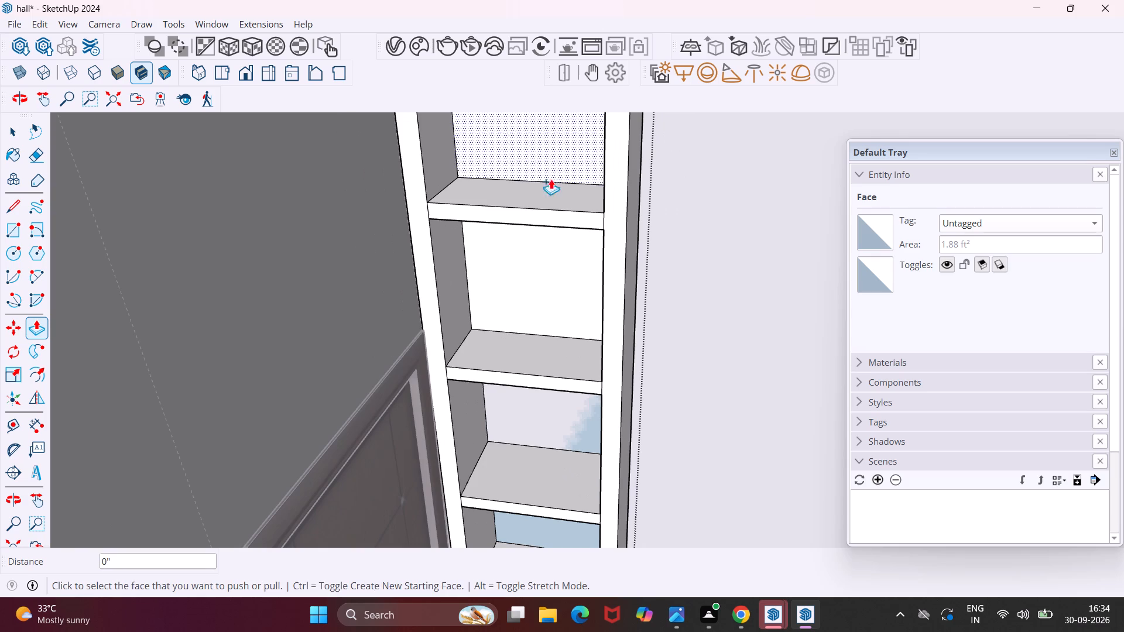
double_click(532, 420)
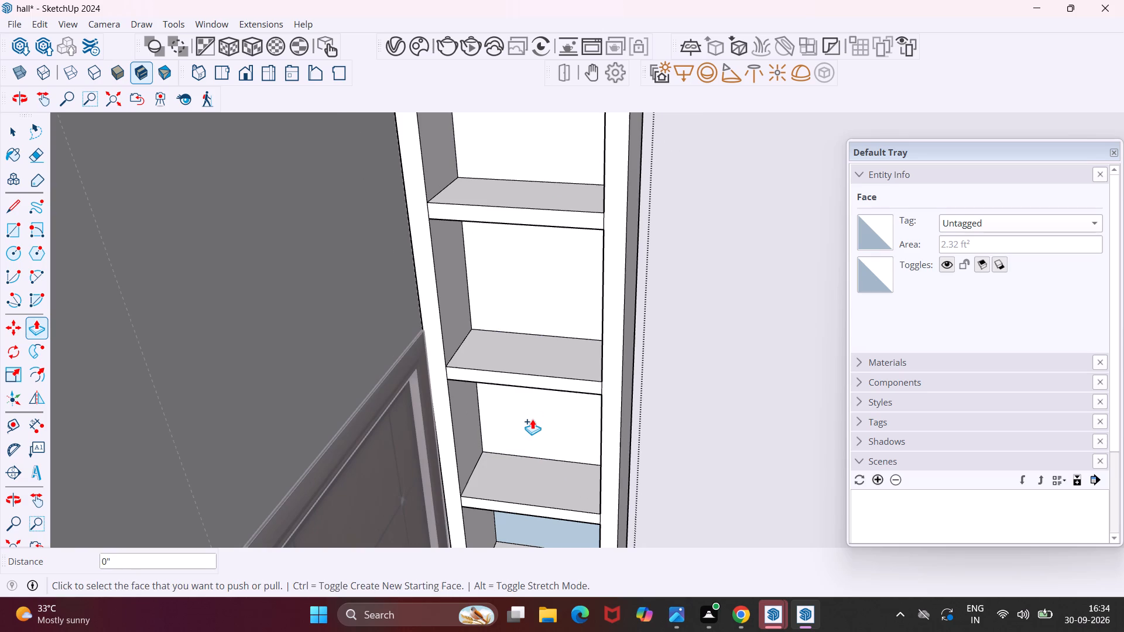
Repeat the 2 7/16" Push/Pull on the back panels of the three lower compartments.
middle_drag(532, 419, 531, 374)
scroll(529, 373, down, 4)
scroll(513, 420, down, 3)
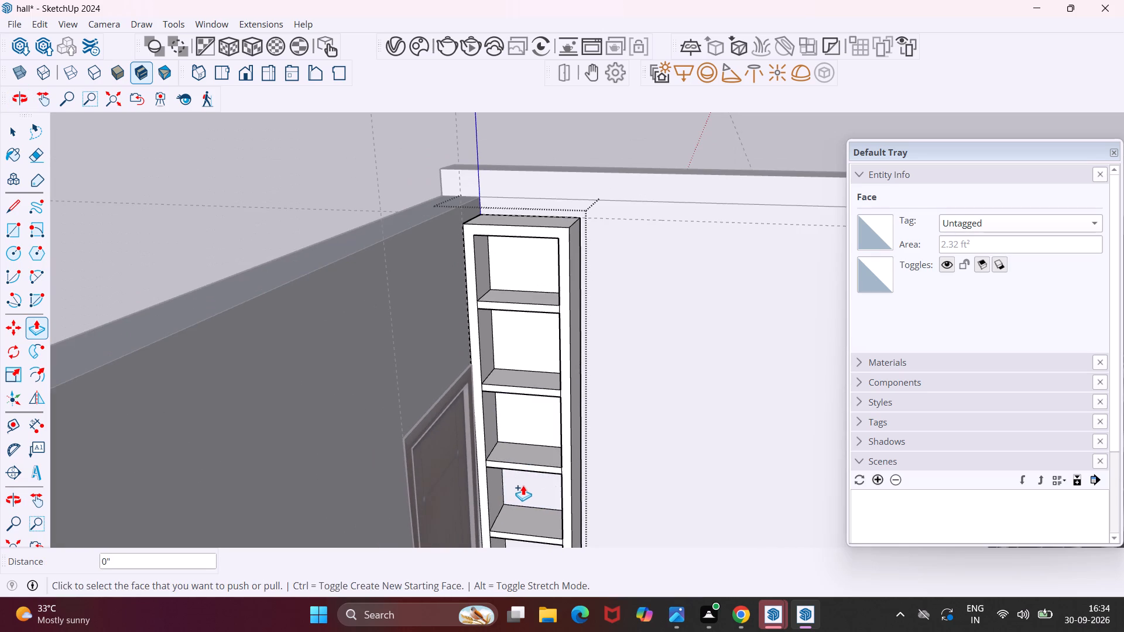
double_click(523, 486)
middle_drag(523, 486, 519, 470)
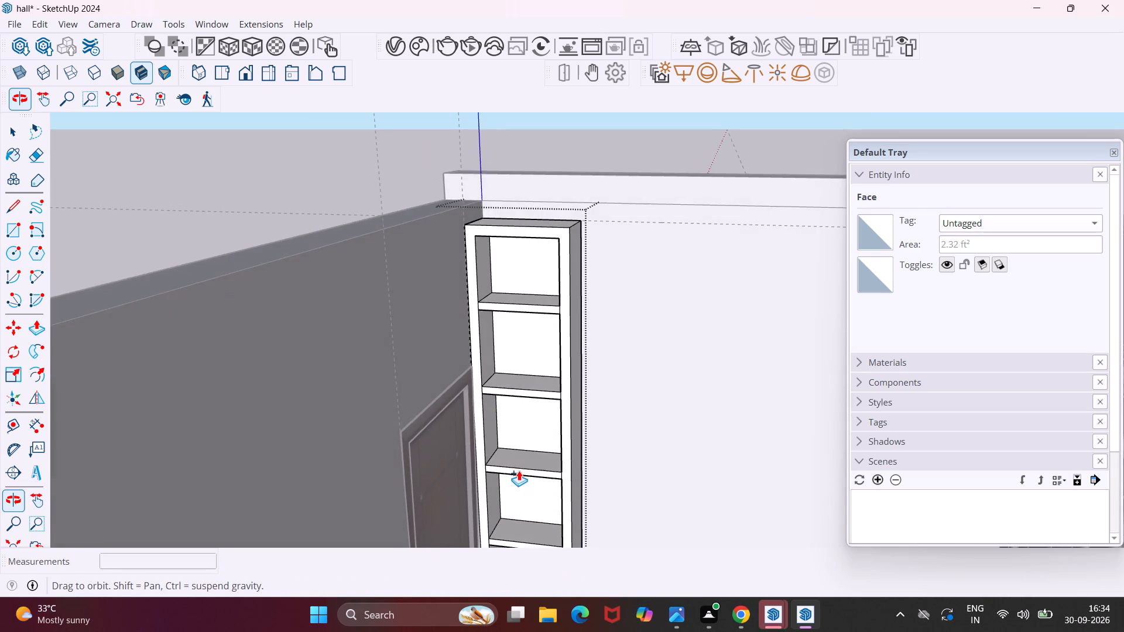
scroll(518, 470, down, 7)
scroll(525, 532, up, 3)
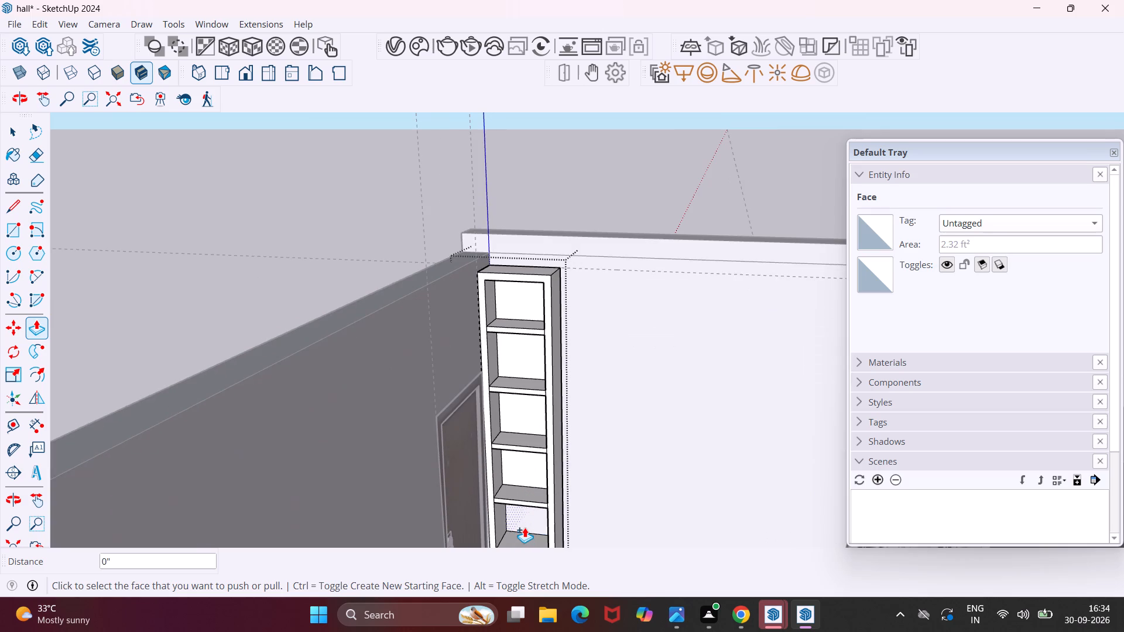
double_click(525, 521)
middle_drag(523, 517, 512, 495)
scroll(512, 495, down, 9)
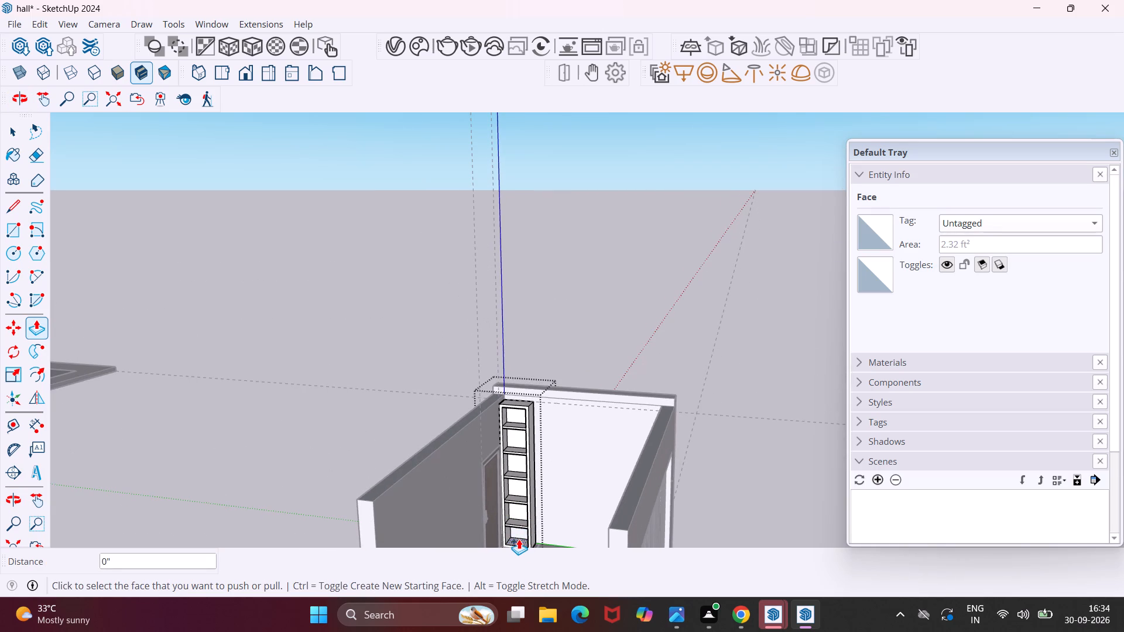
scroll(519, 538, up, 13)
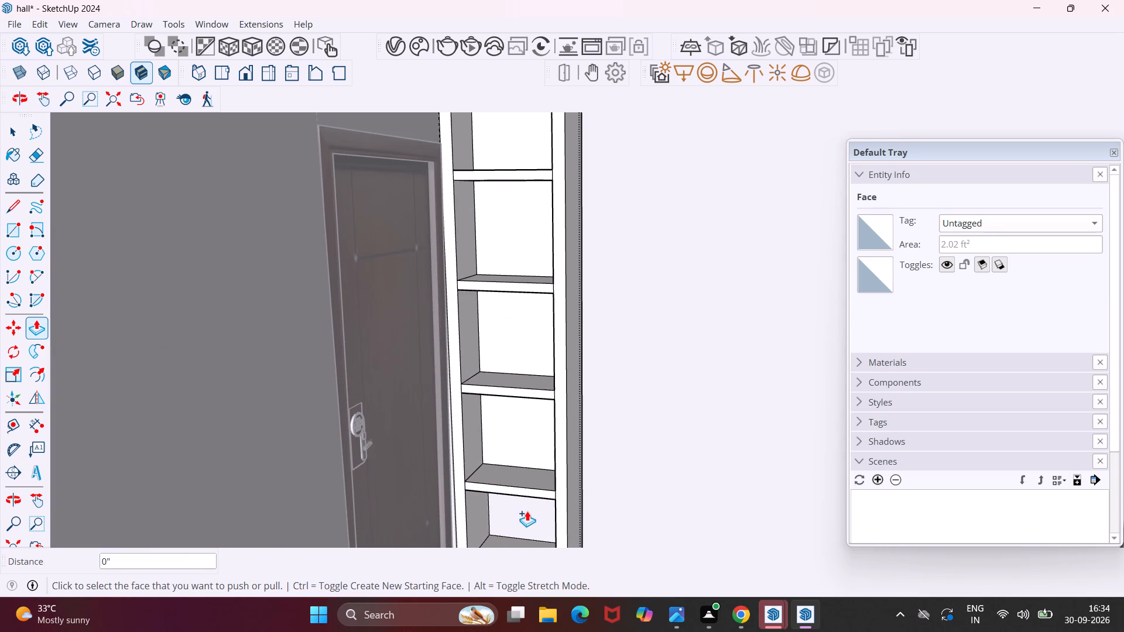
double_click(527, 511)
scroll(510, 426, down, 8)
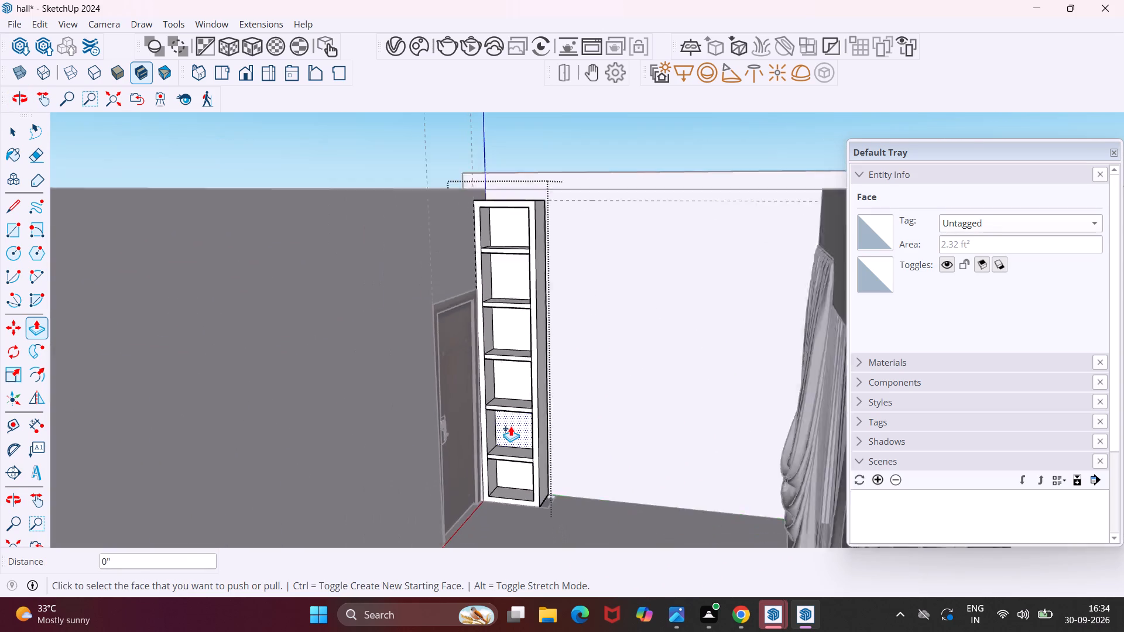
scroll(510, 426, down, 5)
key(Escape)
key(space)
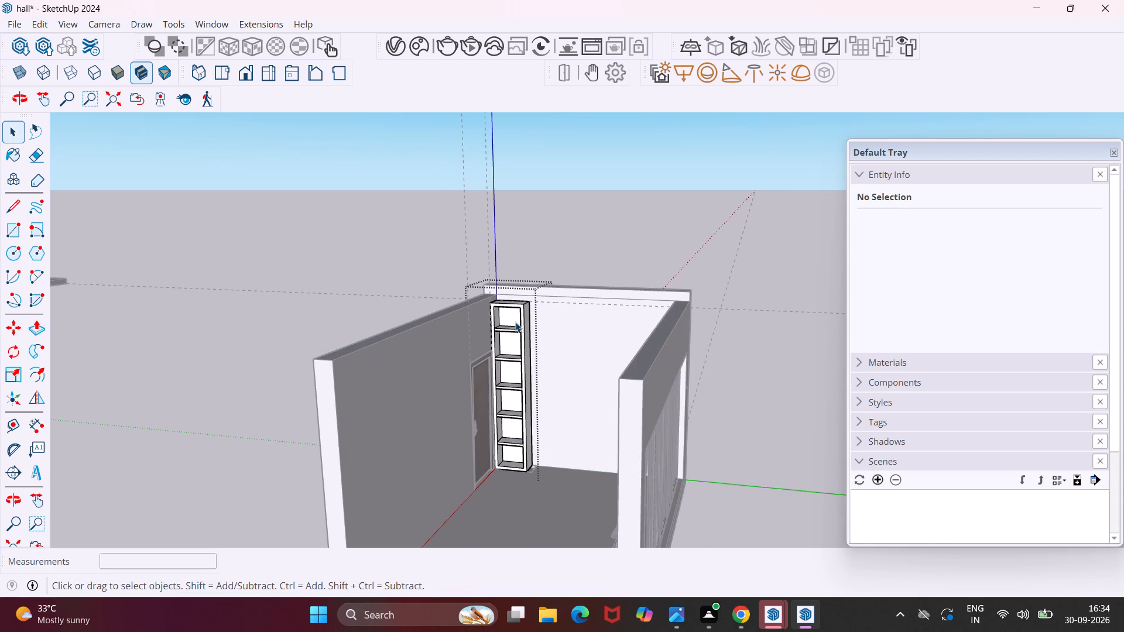
Pick Wood Veneer 01 from the Wood materials and paint the top face and front edge of the uppermost inner shelf.
scroll(515, 322, up, 13)
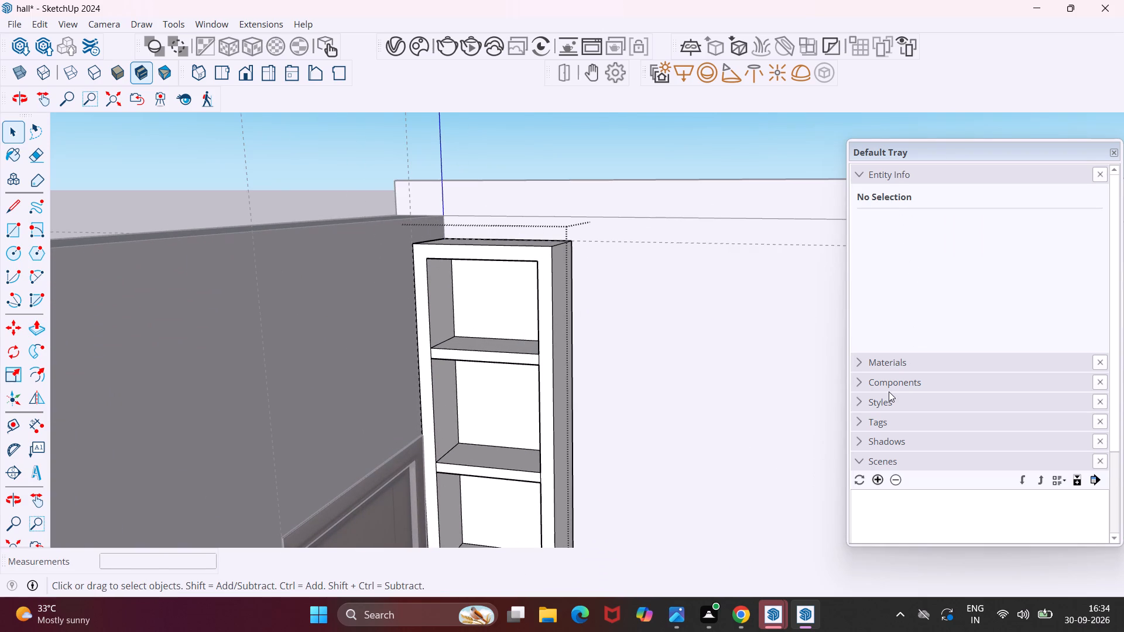
click(856, 361)
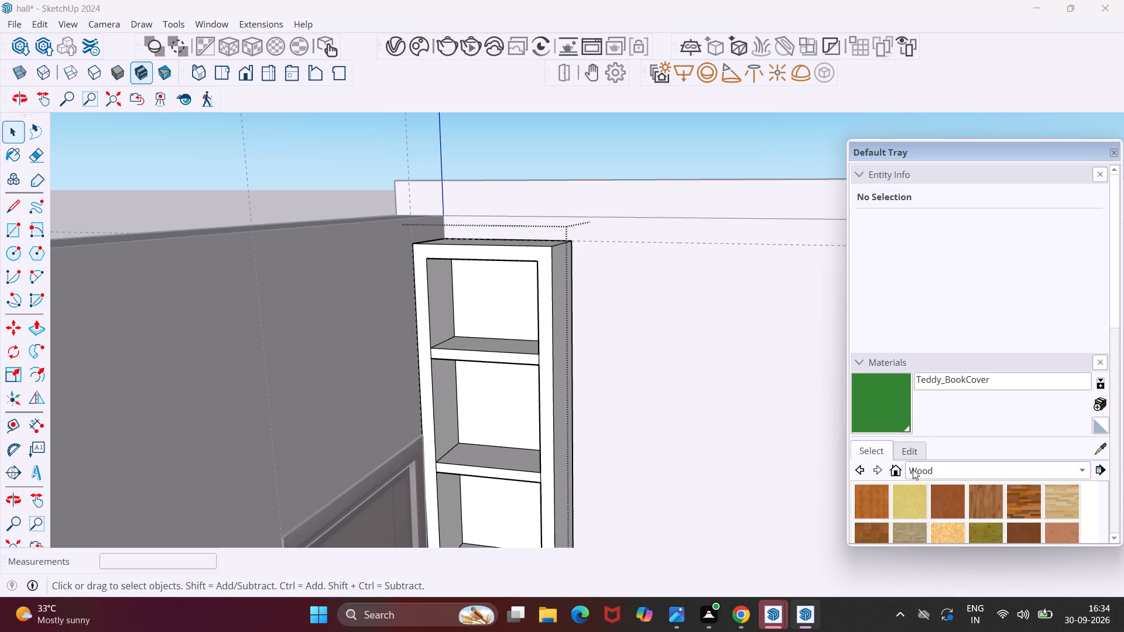
scroll(899, 473, down, 2)
click(1022, 496)
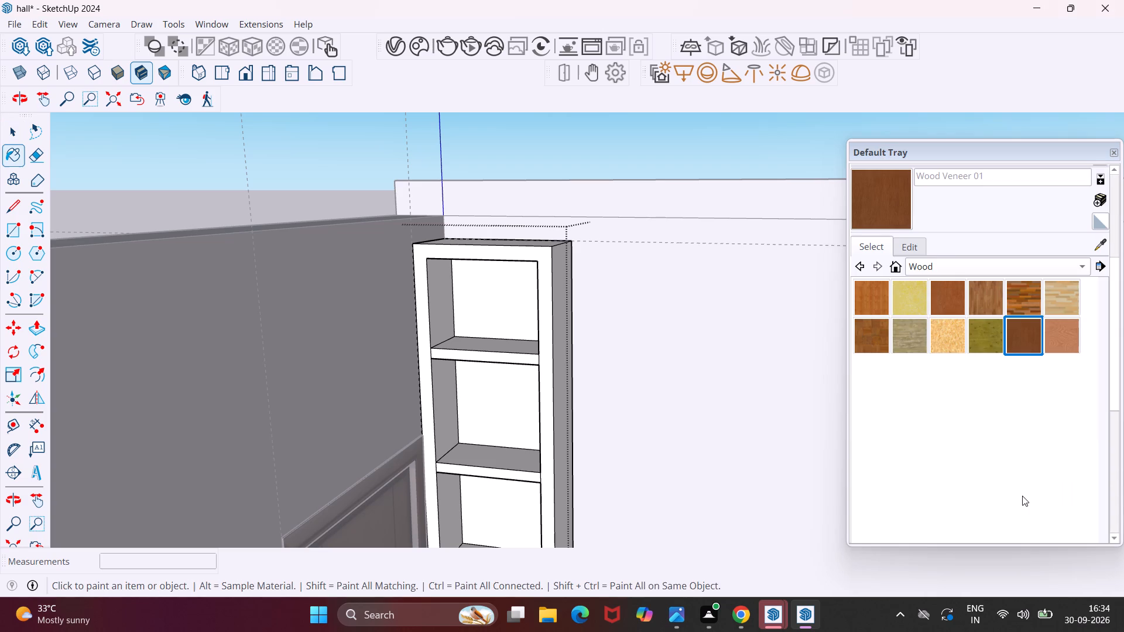
scroll(489, 342, up, 5)
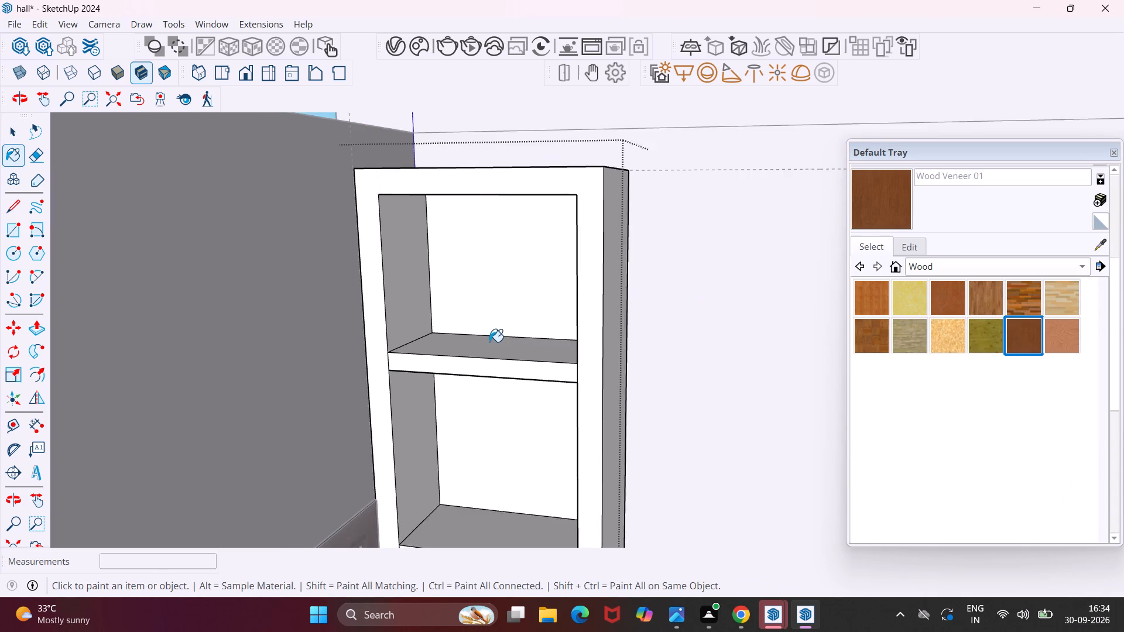
scroll(489, 342, up, 4)
click(467, 353)
click(477, 376)
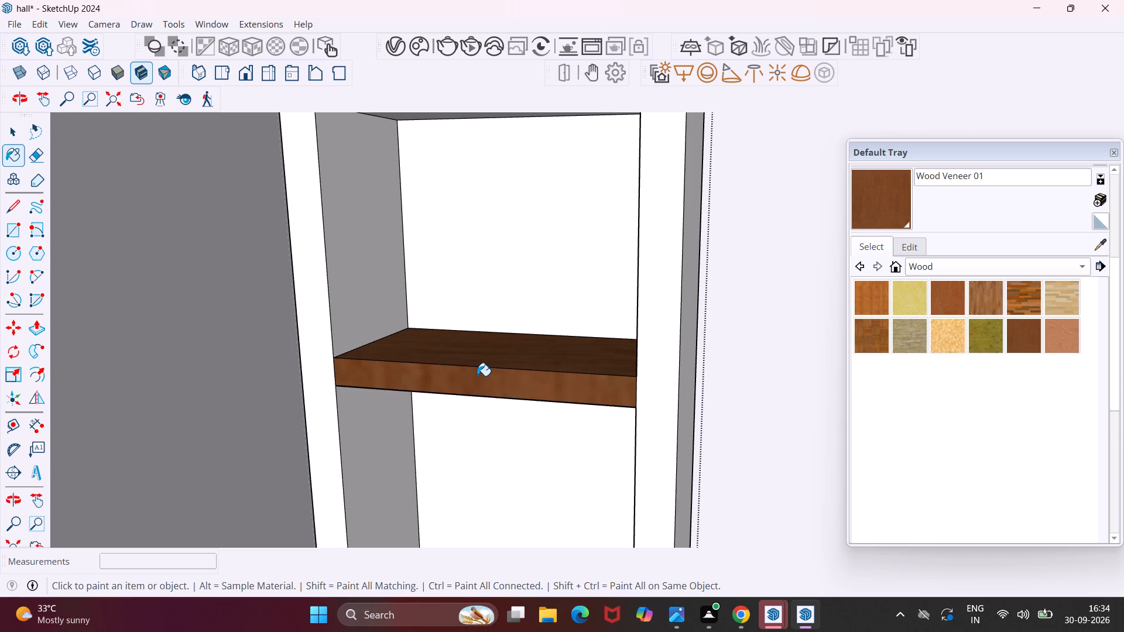
Paint the frame's front face, the door-side inner faces of the top two compartments and the top back panel in Wood Veneer 01.
click(360, 311)
click(318, 327)
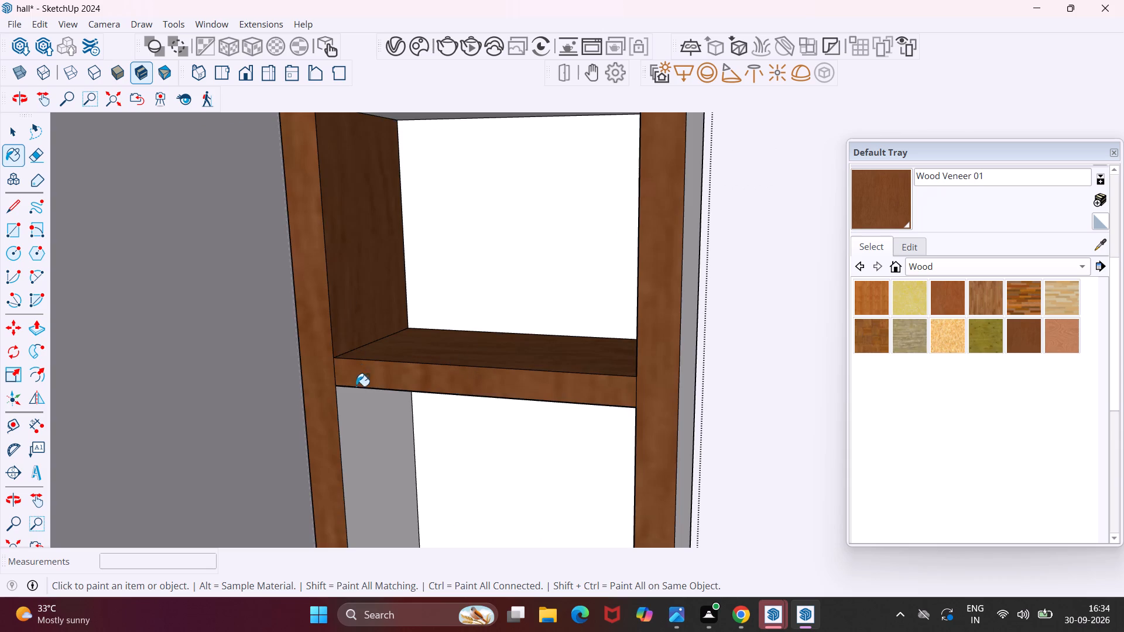
click(361, 418)
click(473, 264)
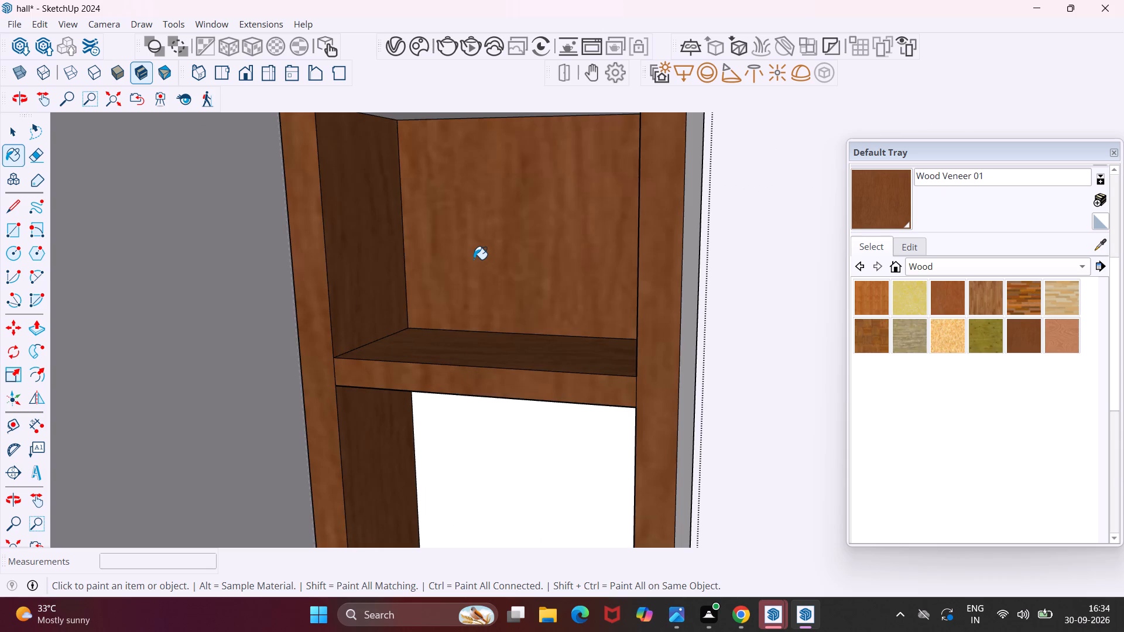
Paint the unit's exposed outer side, its top face and the ceiling of the top compartment in Wood Veneer 01.
scroll(474, 259, down, 4)
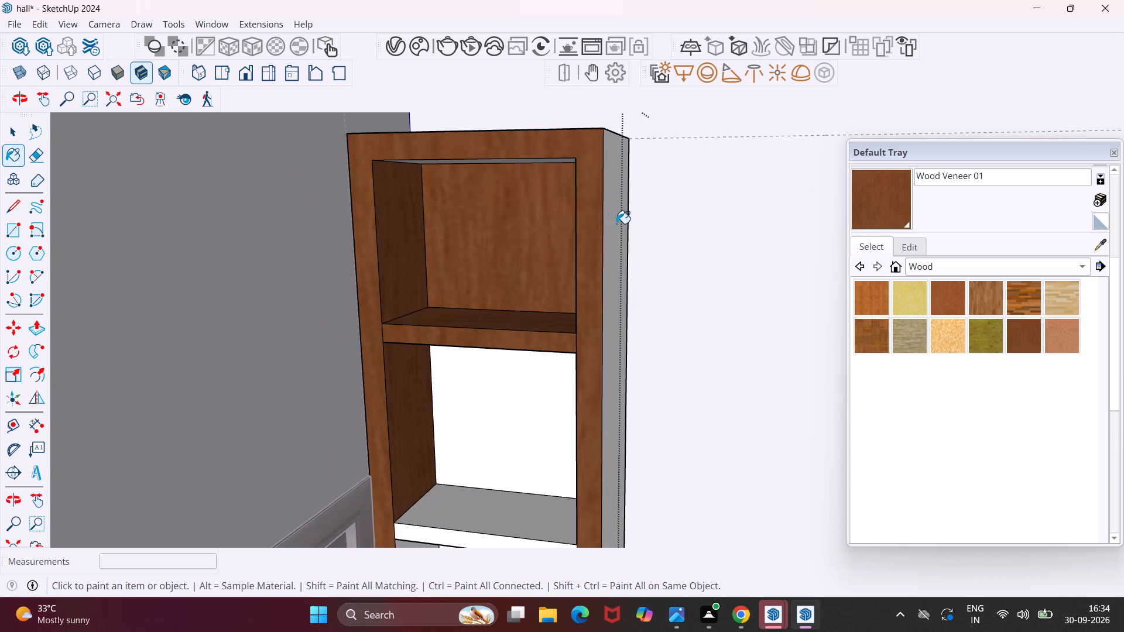
click(616, 224)
middle_drag(588, 190, 588, 277)
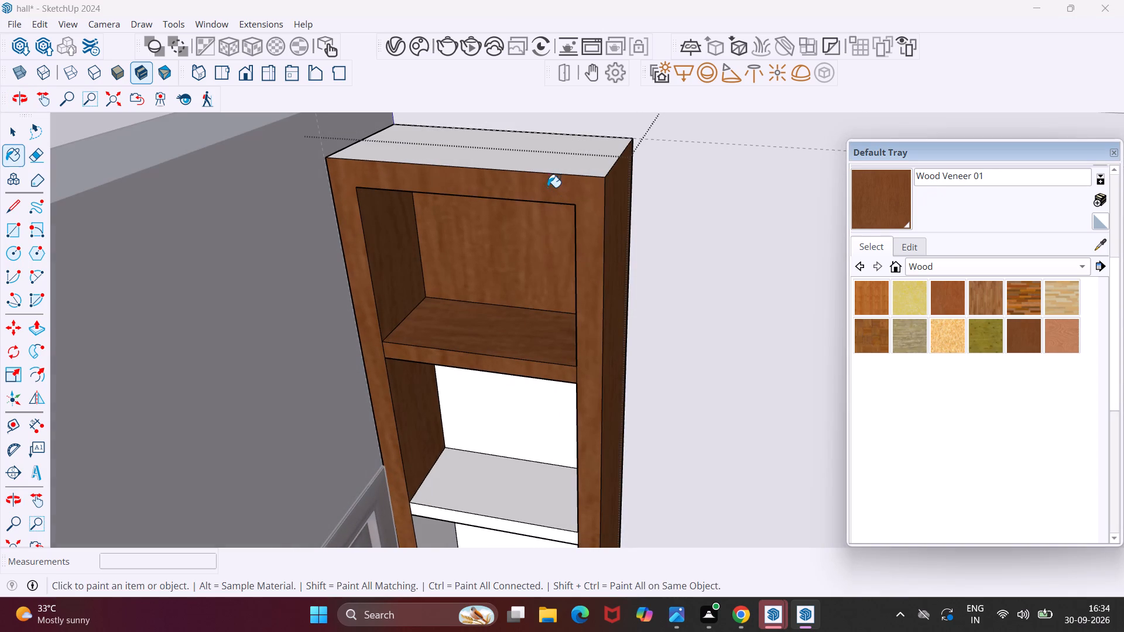
click(546, 164)
middle_drag(528, 215, 534, 135)
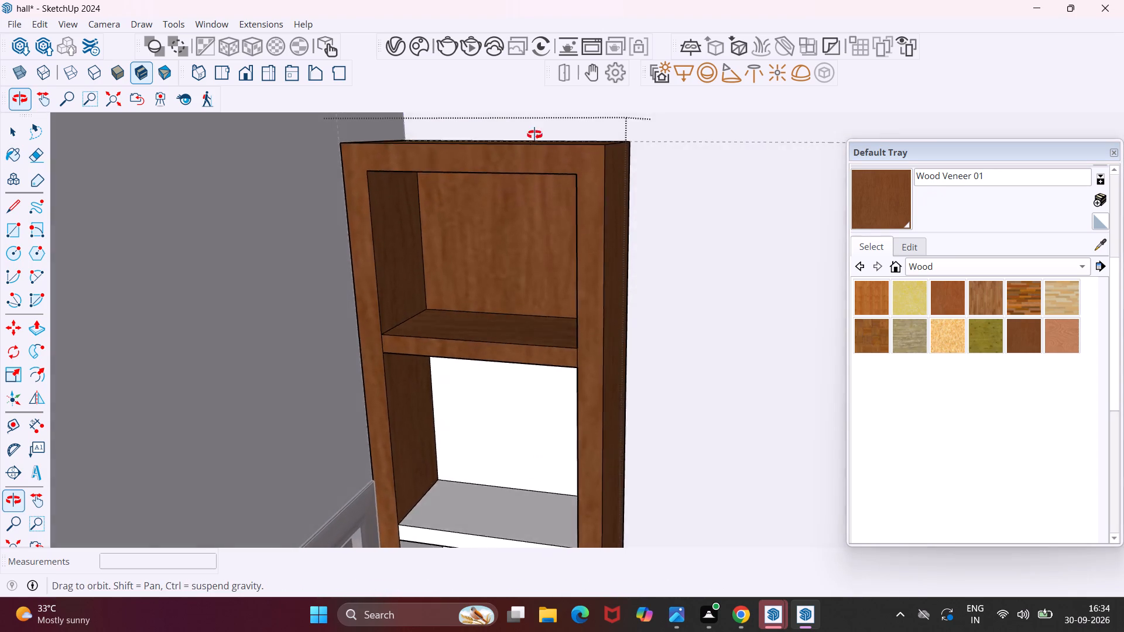
middle_drag(534, 135, 549, 75)
scroll(514, 164, up, 7)
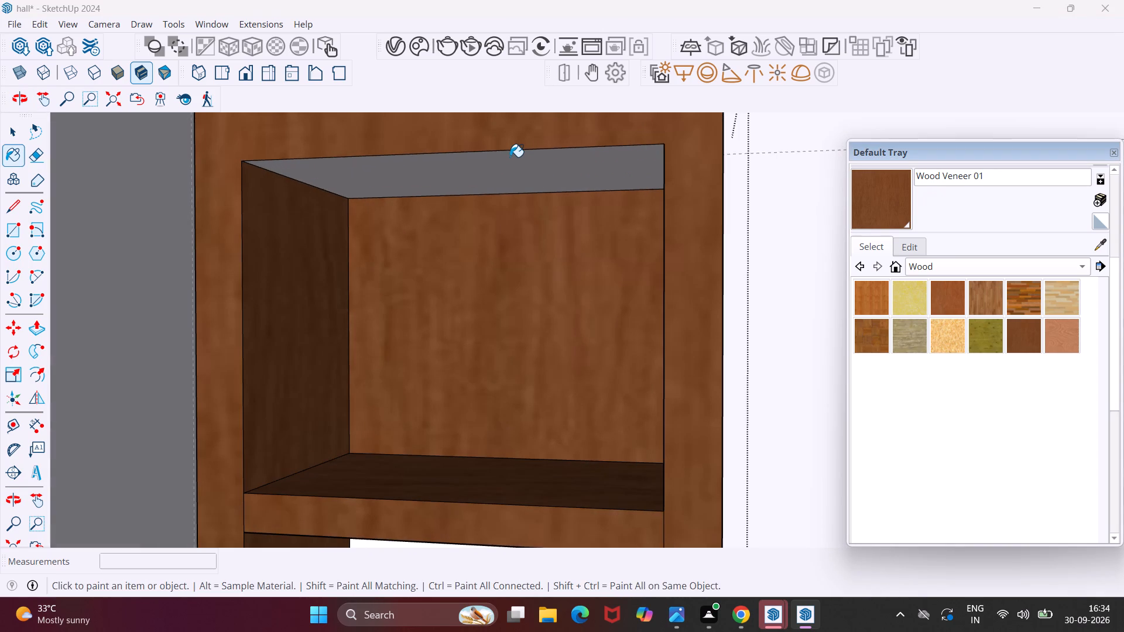
click(510, 157)
Paint the second compartment's back panel and the underside of the shelf above it in Wood Veneer 01.
scroll(510, 157, down, 13)
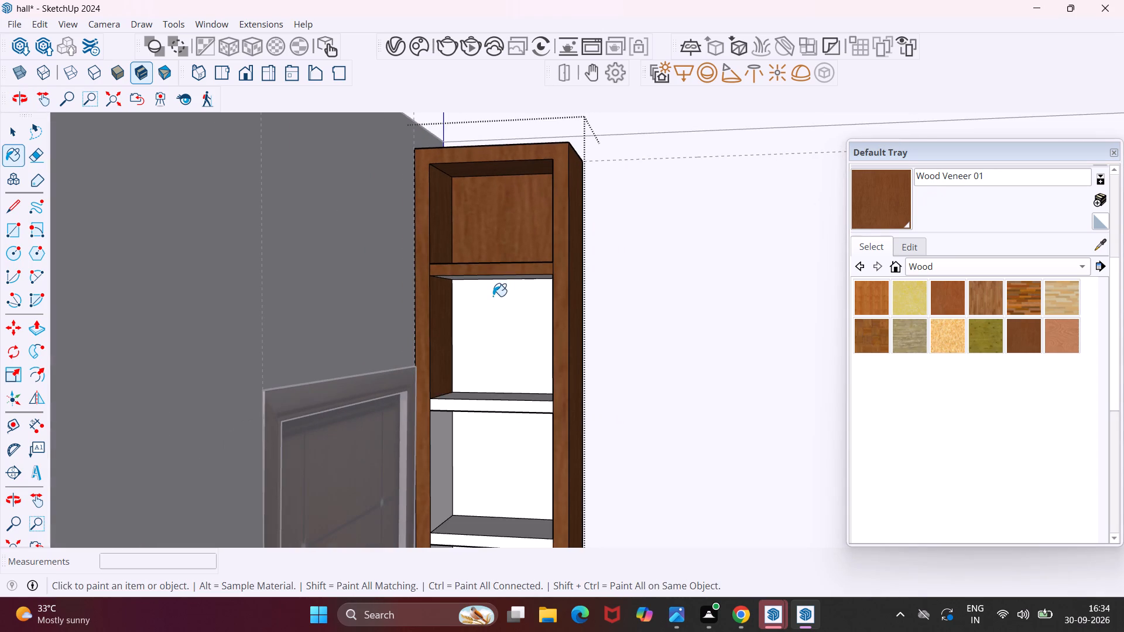
click(493, 296)
click(485, 285)
click(485, 280)
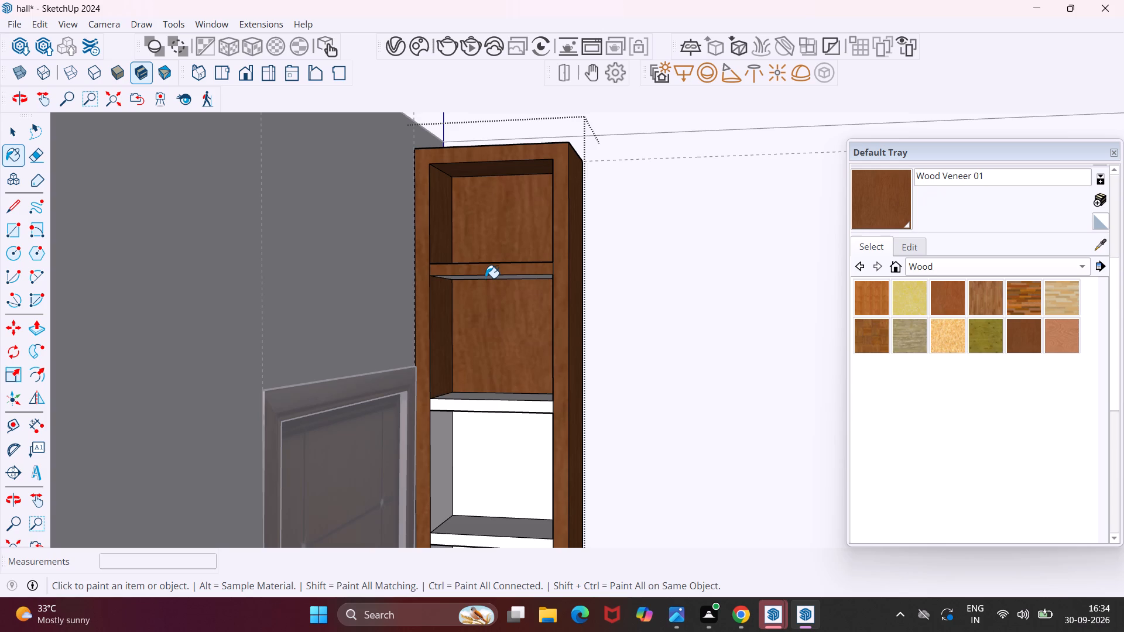
scroll(485, 277, down, 1)
scroll(485, 277, up, 10)
click(485, 277)
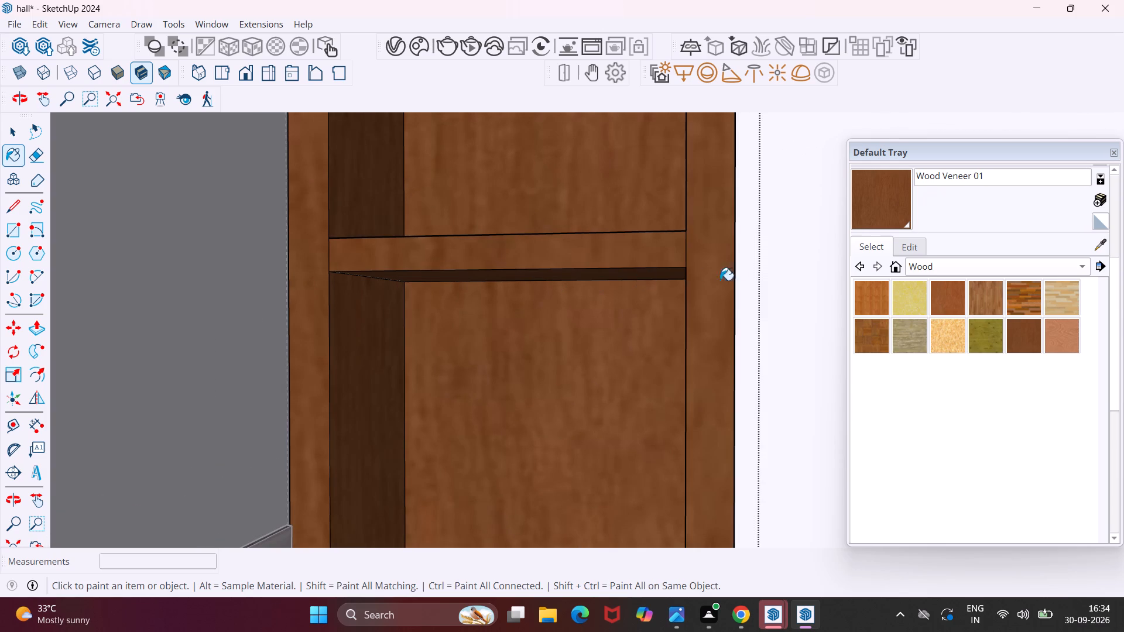
Paint the second shelf from the top on all visible faces, plus the third compartment's inner side and back panel, in Wood Veneer 01.
middle_drag(743, 286, 653, 312)
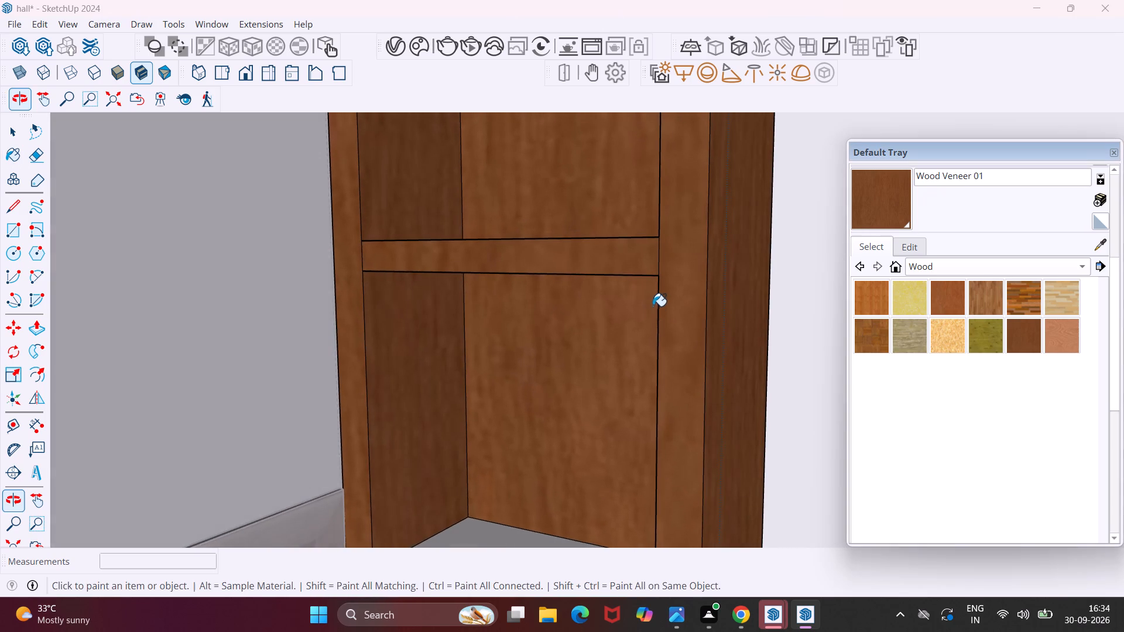
scroll(652, 305, down, 10)
scroll(602, 441, up, 8)
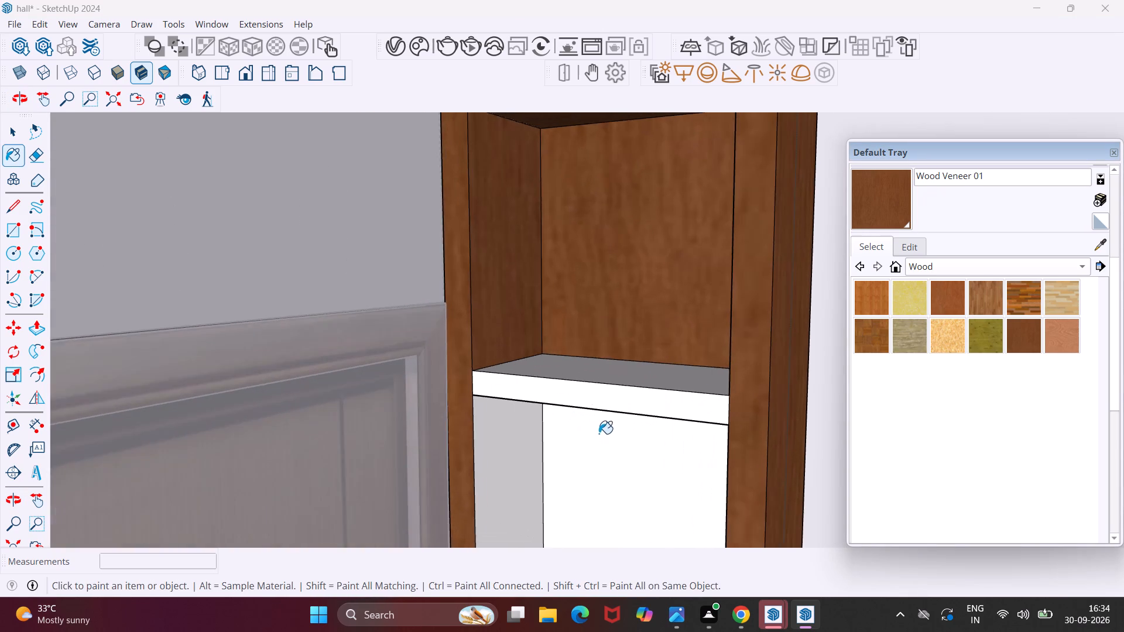
click(622, 355)
click(621, 392)
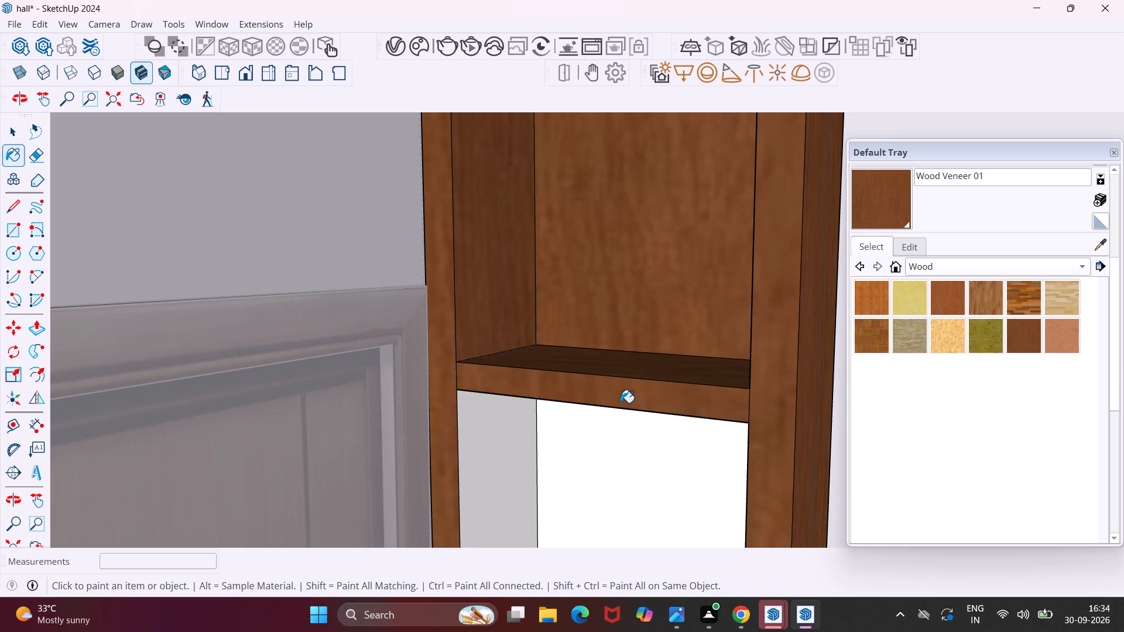
middle_drag(620, 403, 619, 286)
click(606, 365)
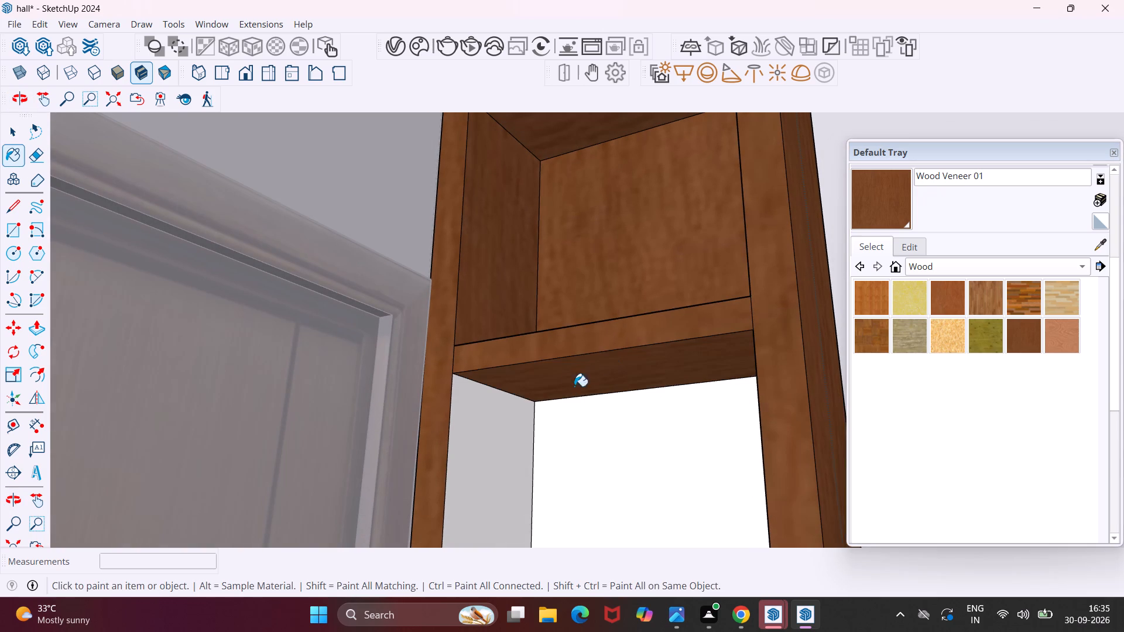
click(499, 440)
click(575, 458)
Paint the third shelf's front edge and underside and the fourth compartment's back panel and inner side in Wood Veneer 01.
scroll(586, 436, down, 10)
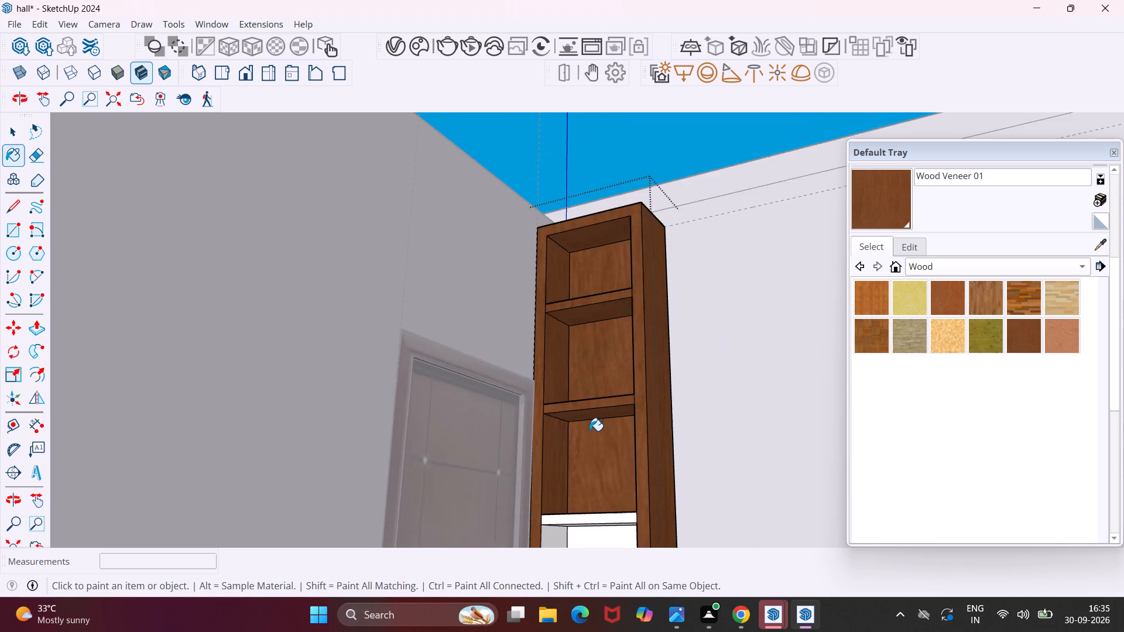
scroll(590, 431, down, 6)
scroll(581, 494, up, 5)
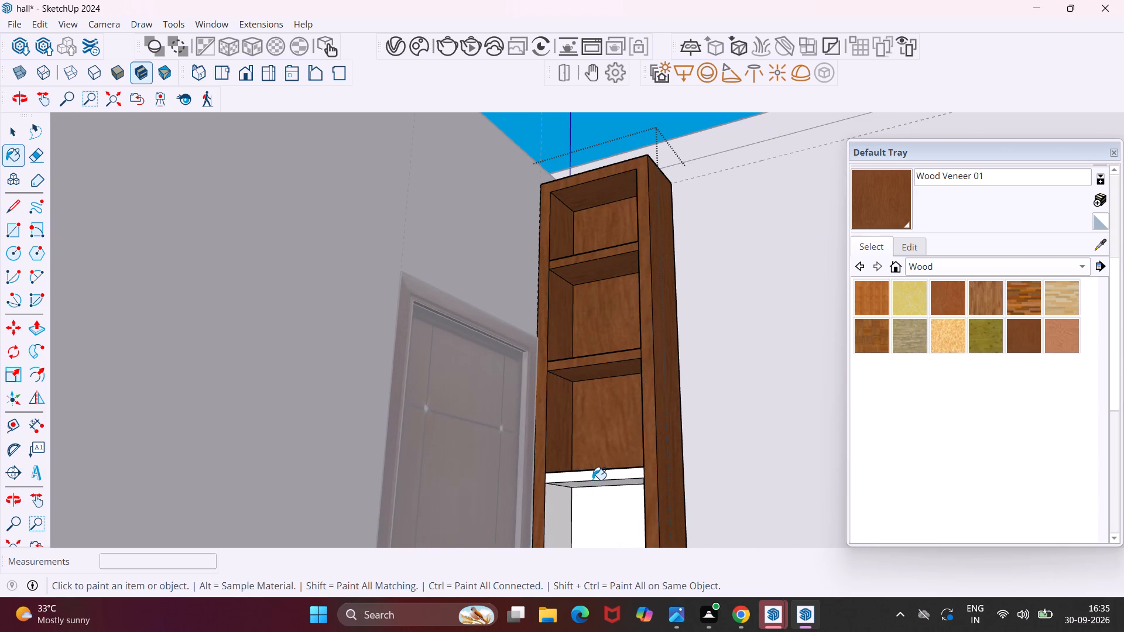
click(592, 478)
click(598, 495)
click(602, 486)
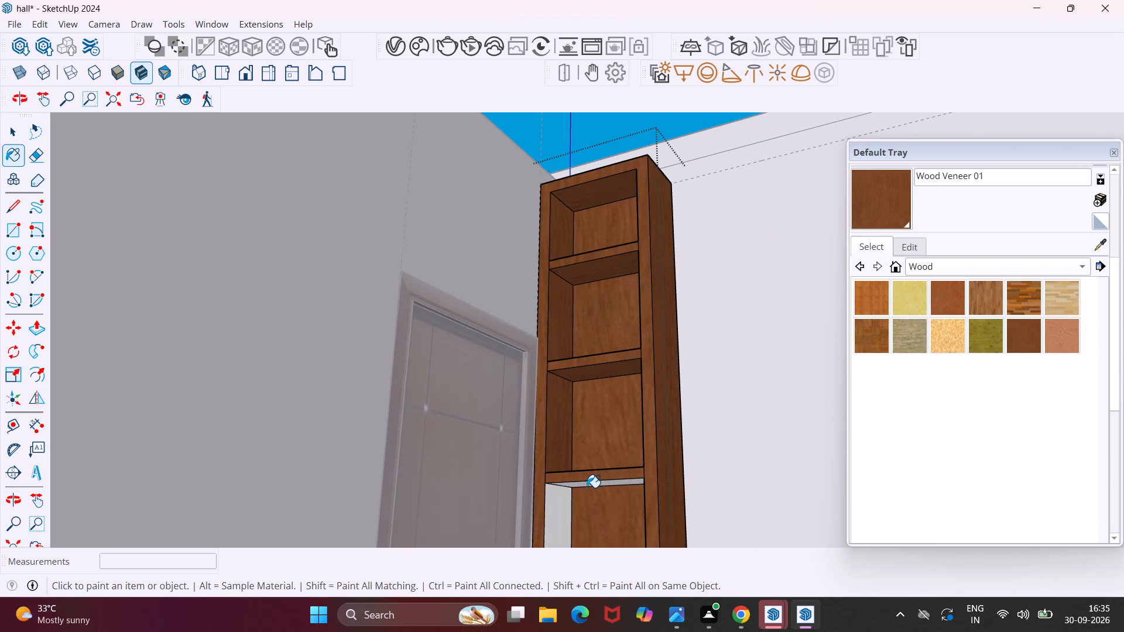
scroll(578, 487, up, 10)
click(575, 478)
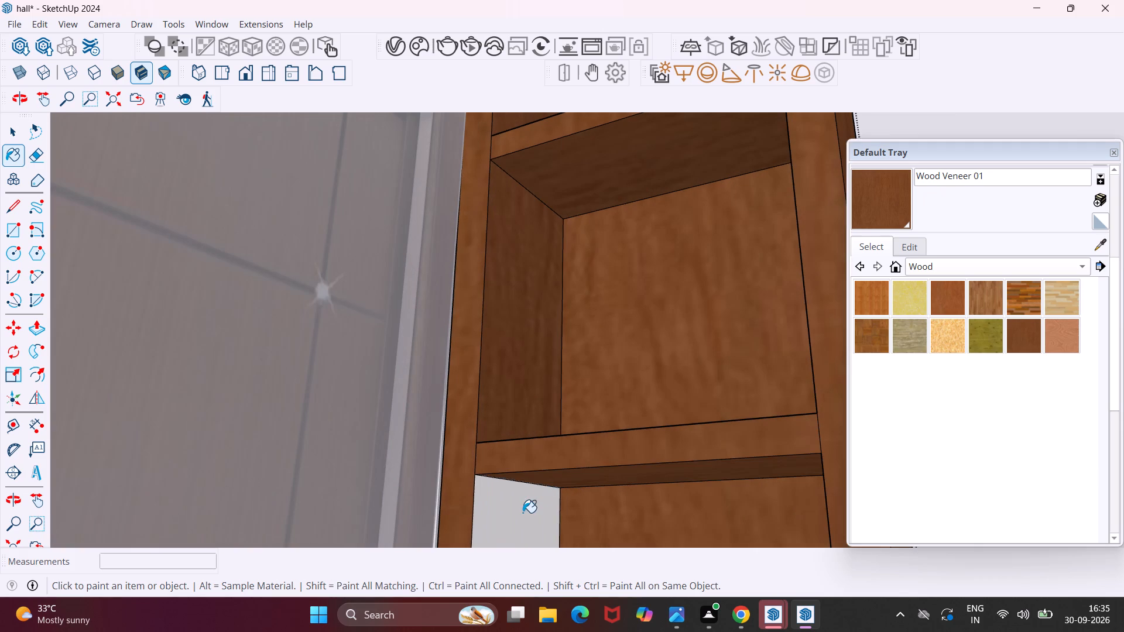
click(523, 513)
Paint the fifth compartment's inner side and back panel and the front edge of the shelf above it in Wood Veneer 01.
scroll(517, 513, down, 19)
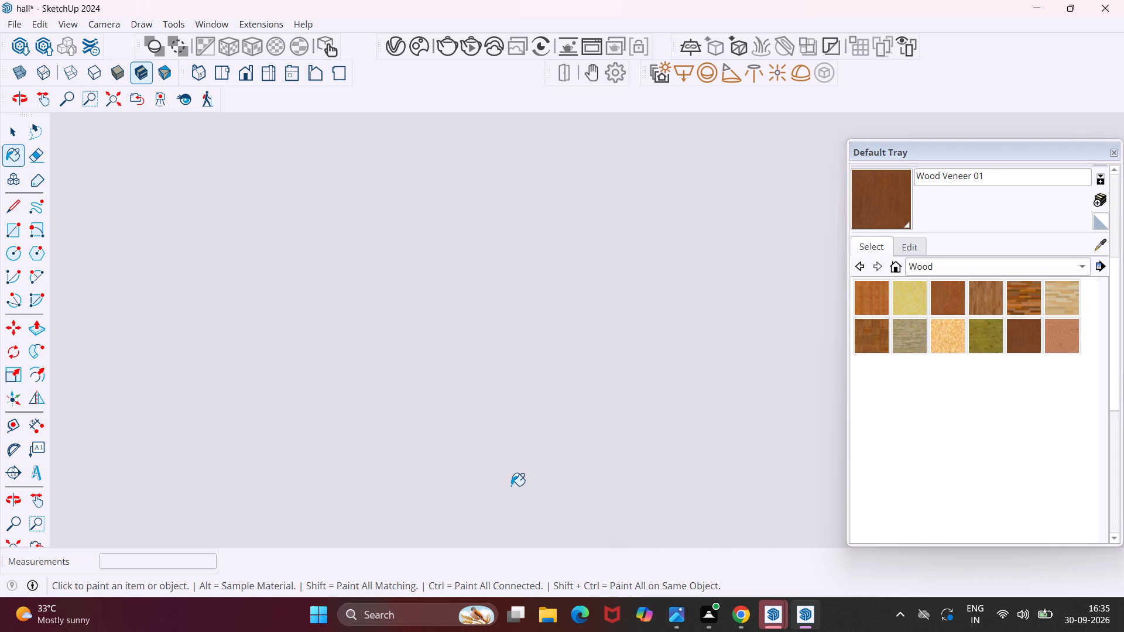
scroll(511, 486, down, 2)
scroll(511, 486, down, 20)
scroll(511, 486, down, 15)
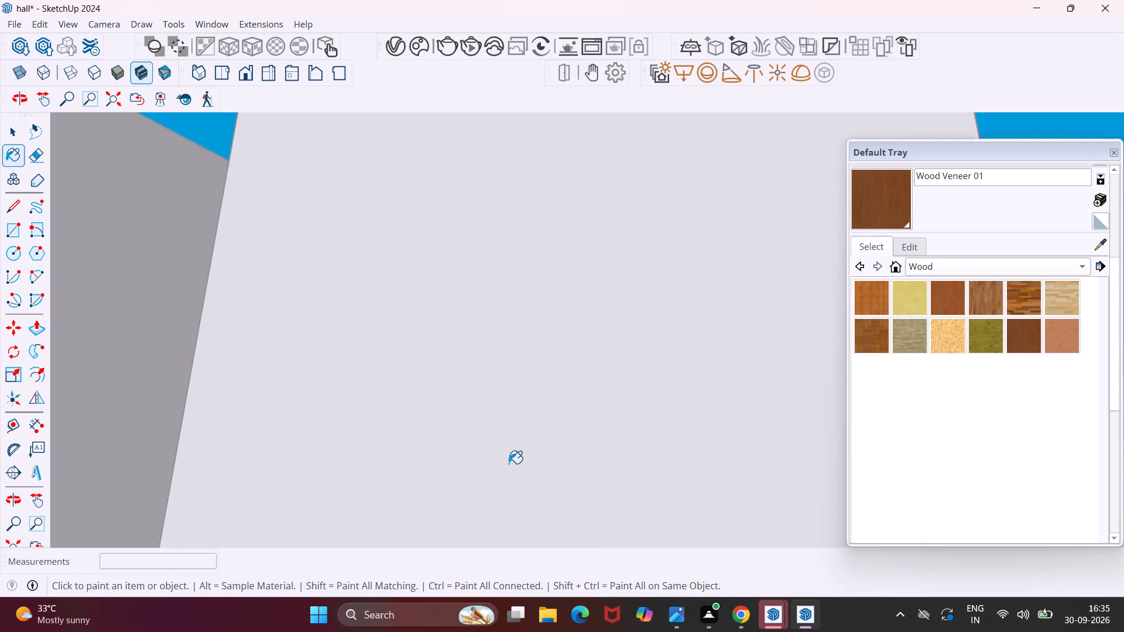
scroll(509, 463, down, 18)
middle_drag(399, 463, 479, 485)
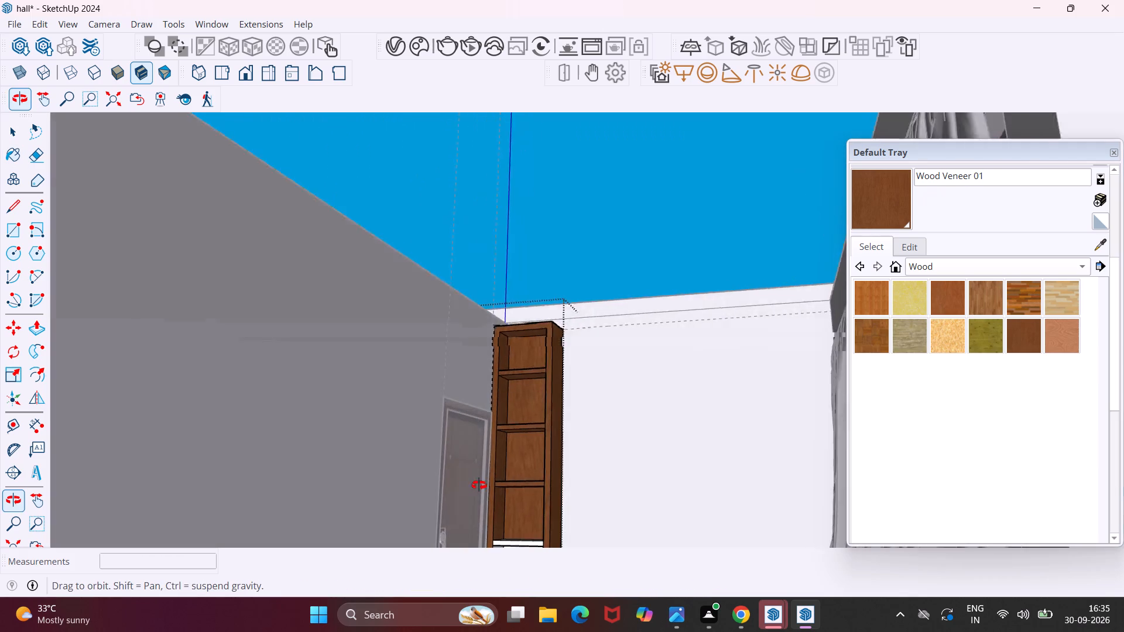
middle_drag(479, 485, 502, 491)
scroll(502, 491, down, 10)
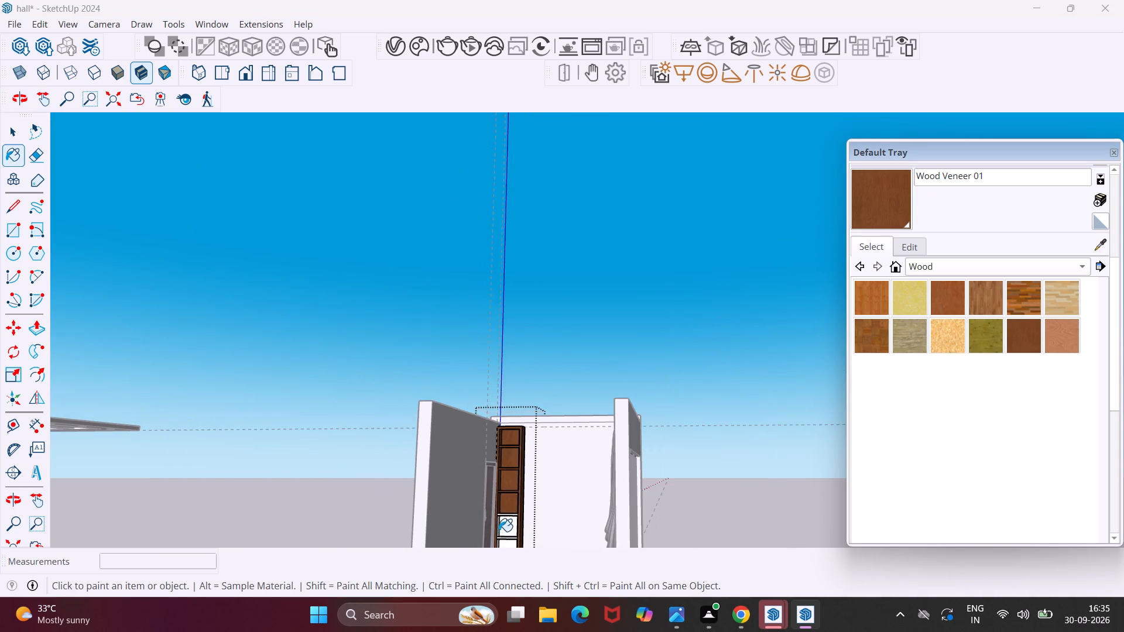
scroll(499, 531, down, 10)
middle_drag(501, 542, 475, 542)
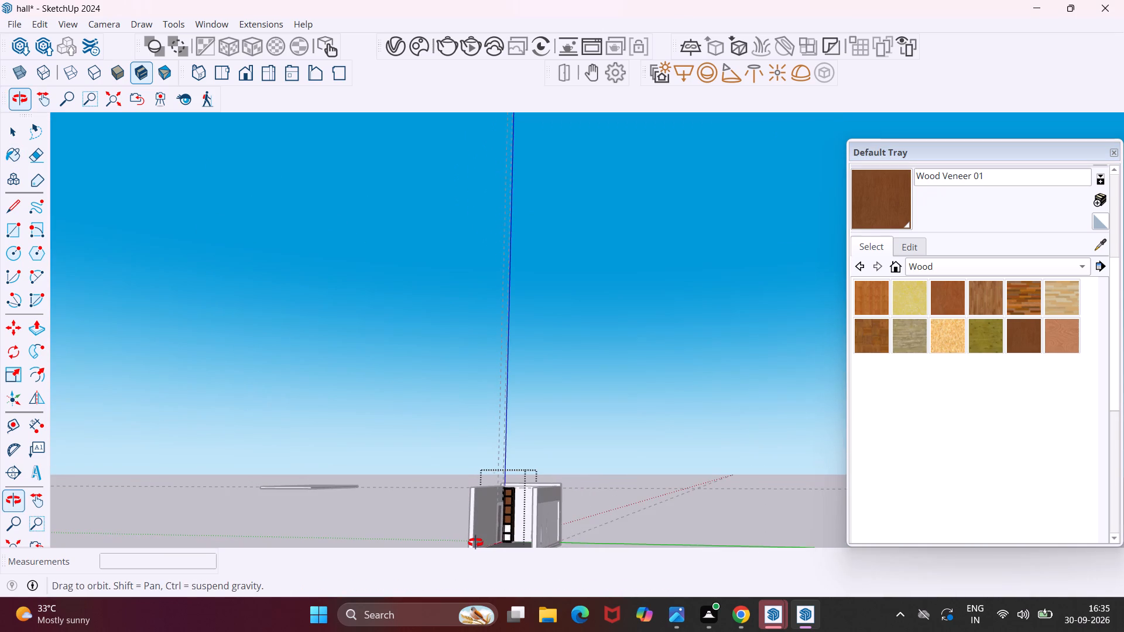
middle_drag(475, 542, 475, 542)
scroll(511, 549, up, 12)
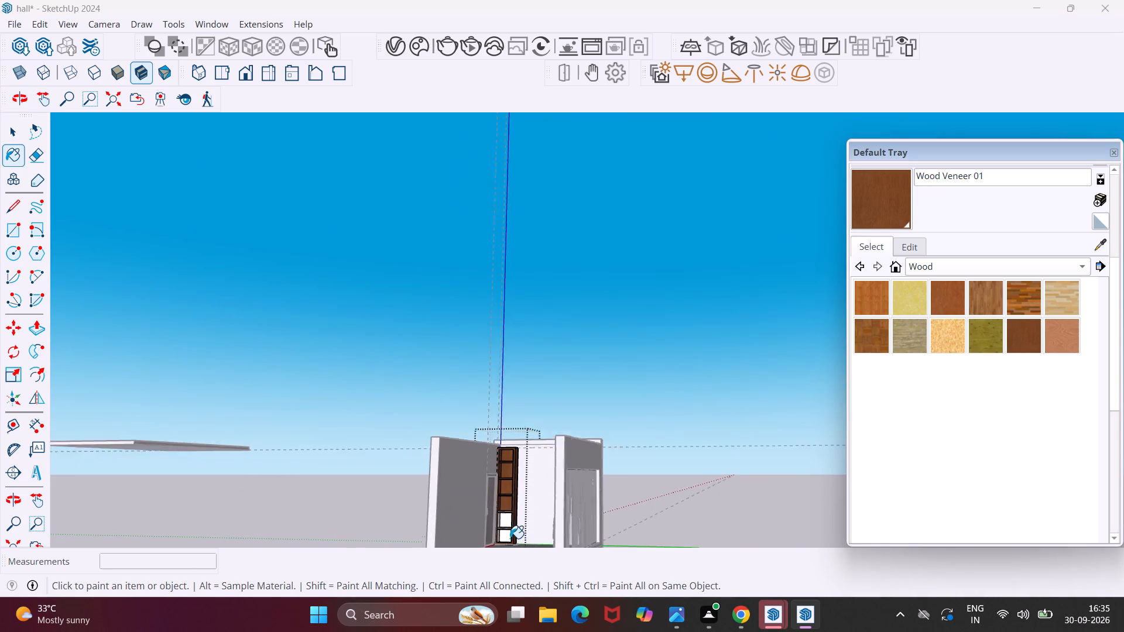
scroll(510, 538, up, 12)
click(472, 472)
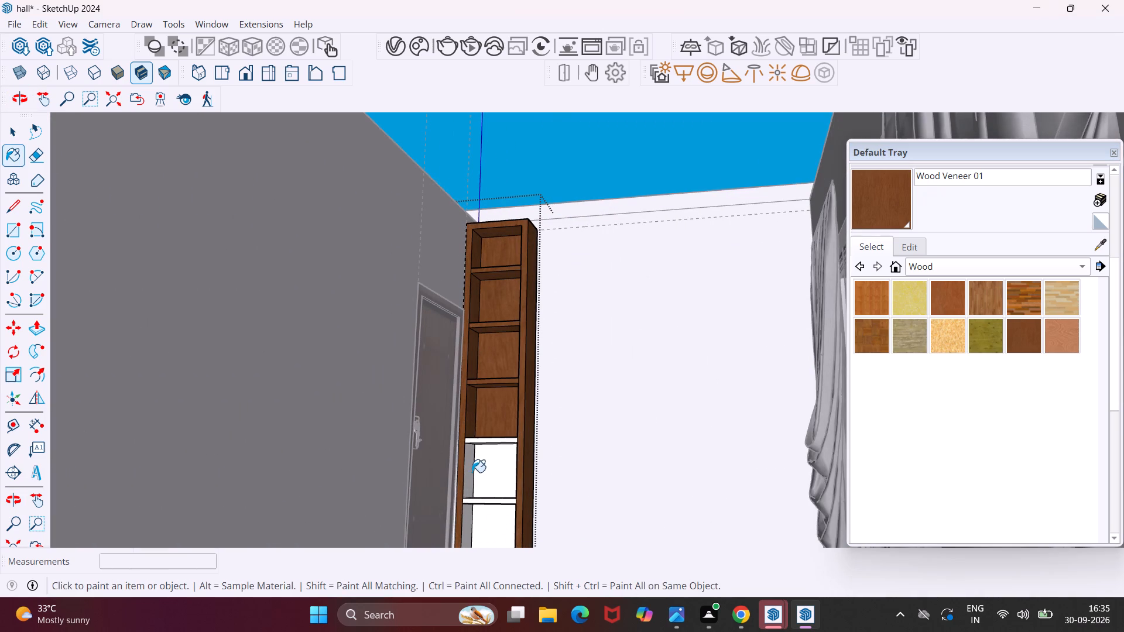
click(492, 468)
click(494, 445)
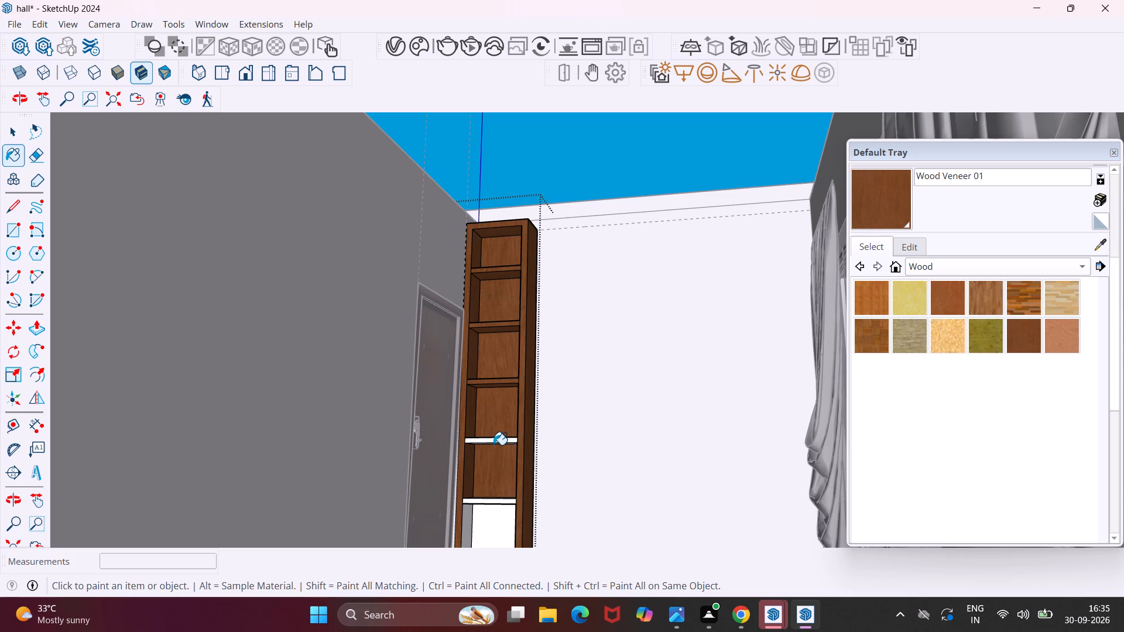
click(494, 443)
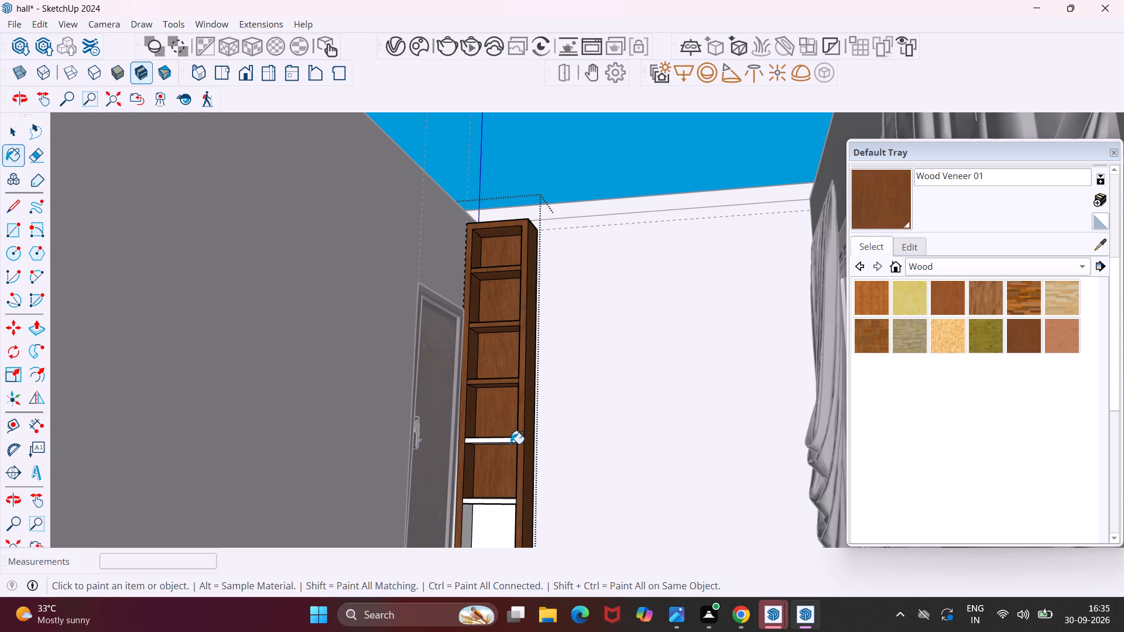
click(511, 442)
click(512, 442)
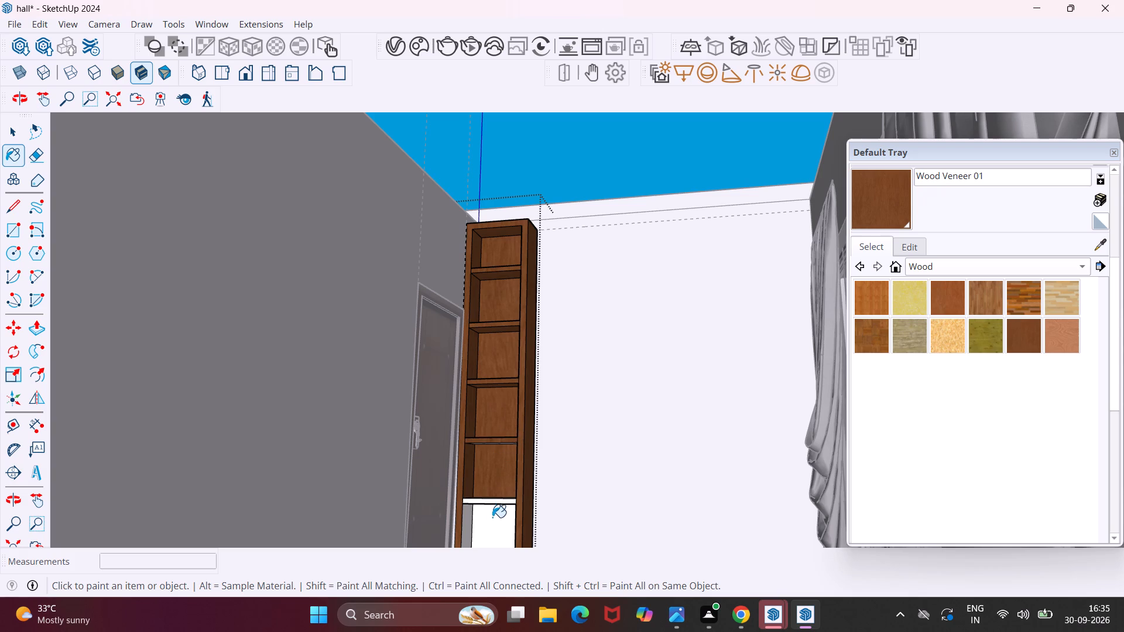
Paint the lowest compartment's back panel and inner side and the lowest shelf's front edge in Wood Veneer 01.
click(492, 518)
click(470, 518)
click(477, 504)
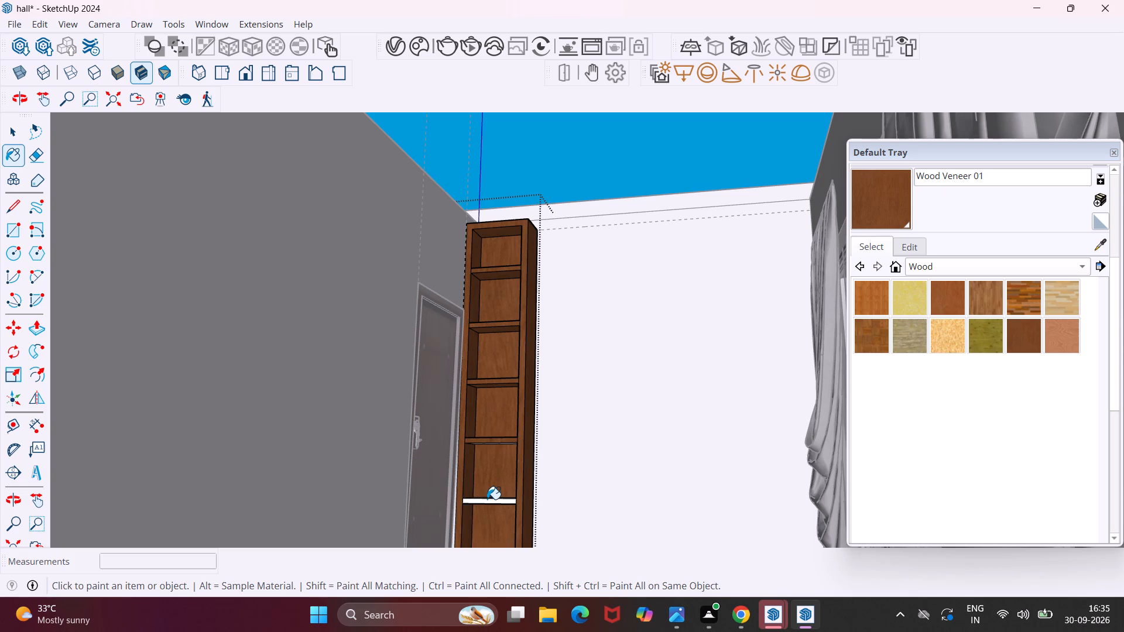
click(495, 504)
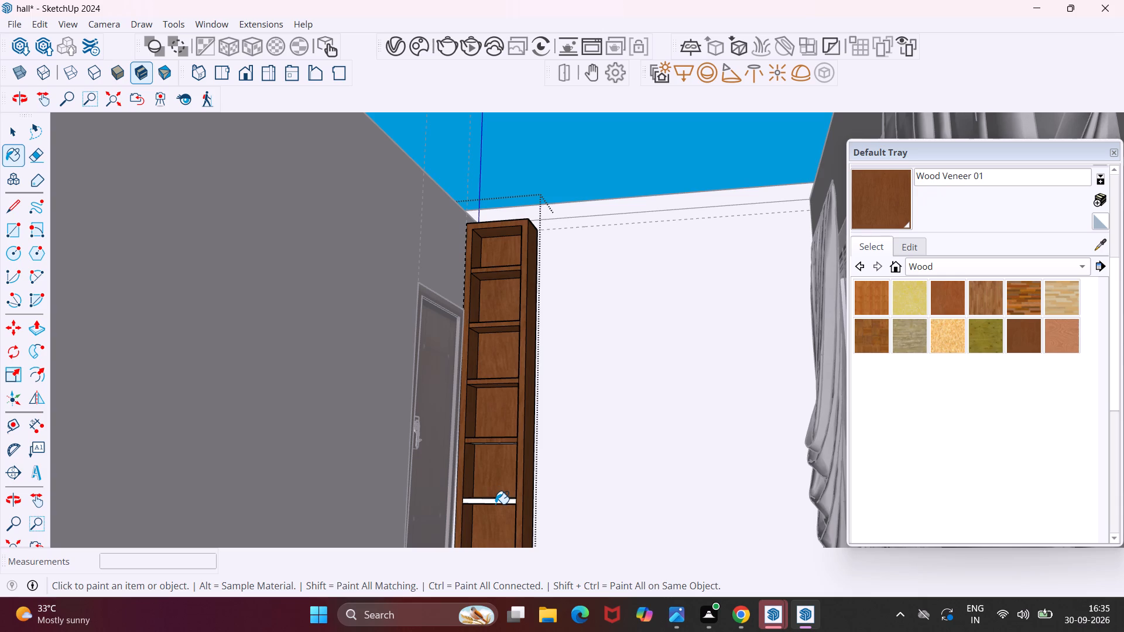
scroll(495, 502, up, 8)
click(495, 501)
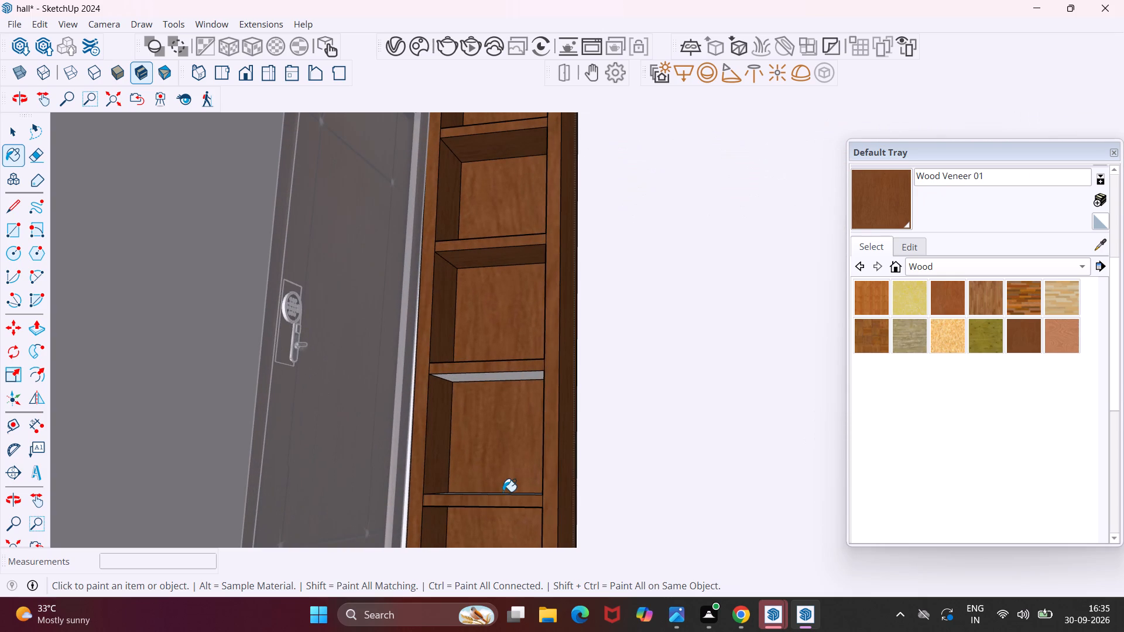
Paint the top and underside of the fifth shelf from the top and the fourth shelf's underside in Wood Veneer 01.
middle_drag(503, 490, 505, 531)
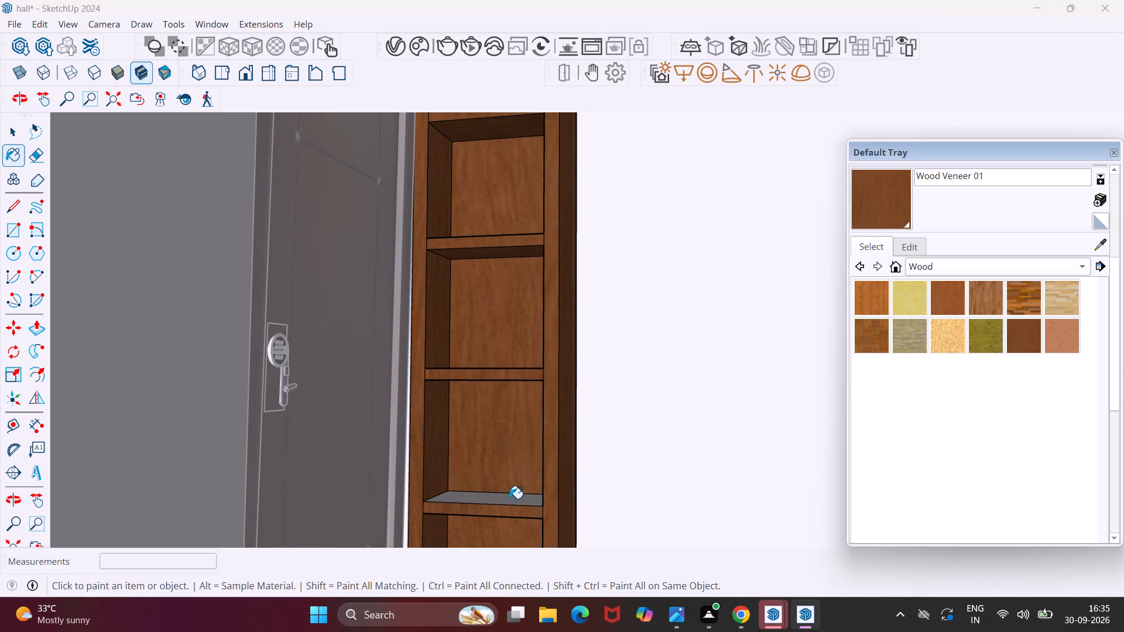
click(508, 496)
middle_drag(505, 480, 530, 378)
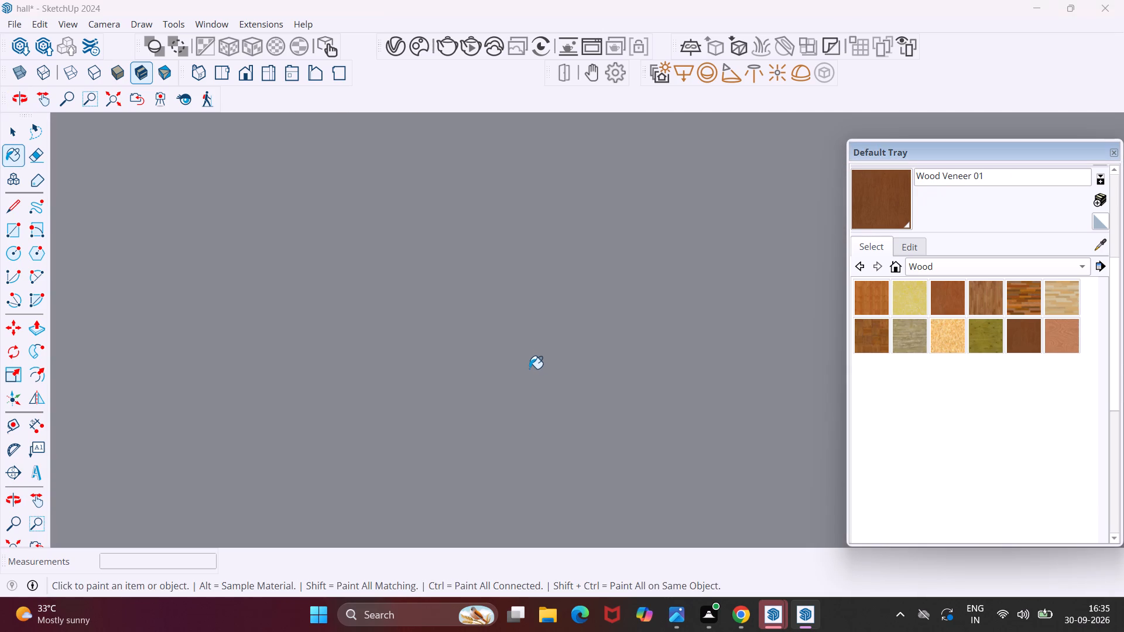
scroll(529, 367, down, 20)
scroll(529, 367, down, 3)
scroll(553, 363, down, 20)
scroll(553, 363, down, 20)
scroll(553, 363, down, 2)
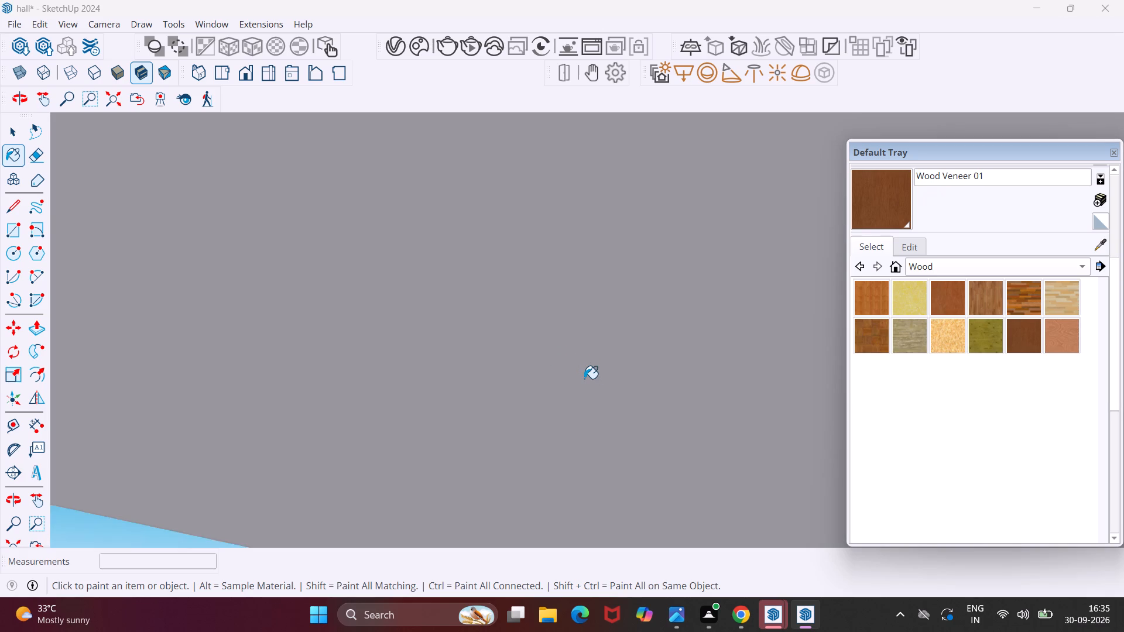
scroll(584, 379, down, 20)
scroll(584, 379, down, 14)
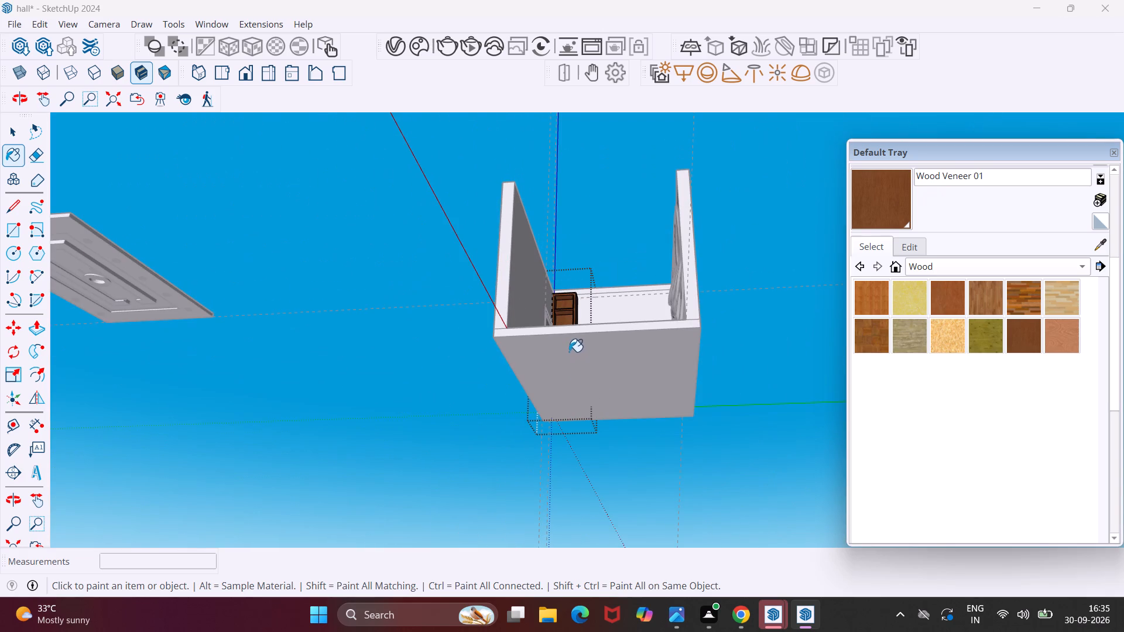
middle_drag(571, 306, 567, 409)
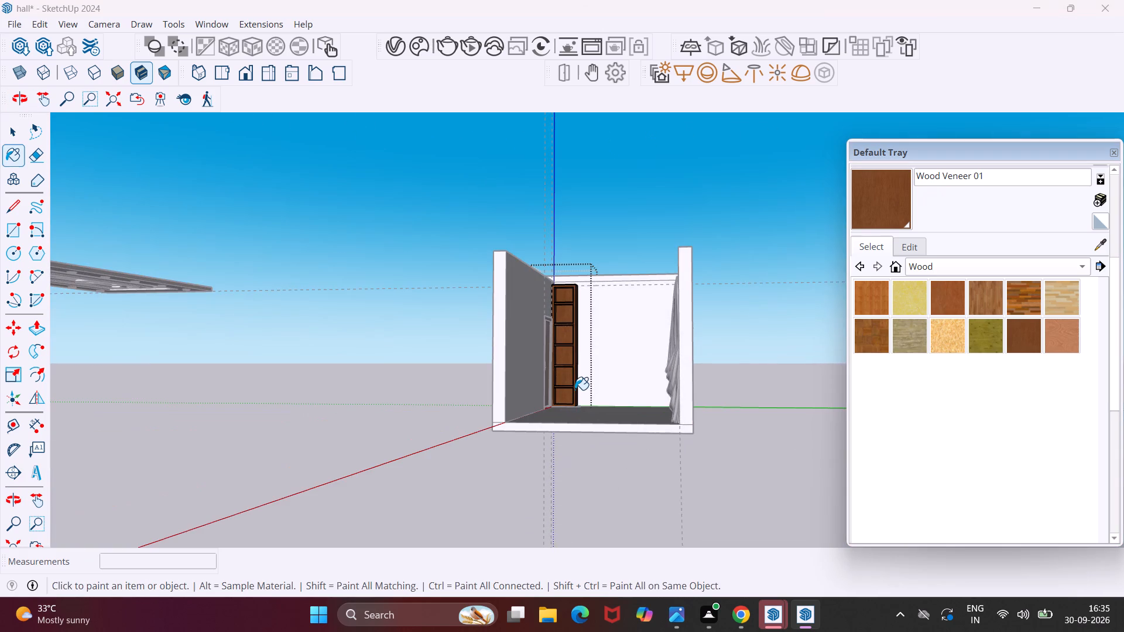
scroll(575, 390, up, 18)
middle_drag(551, 393, 554, 387)
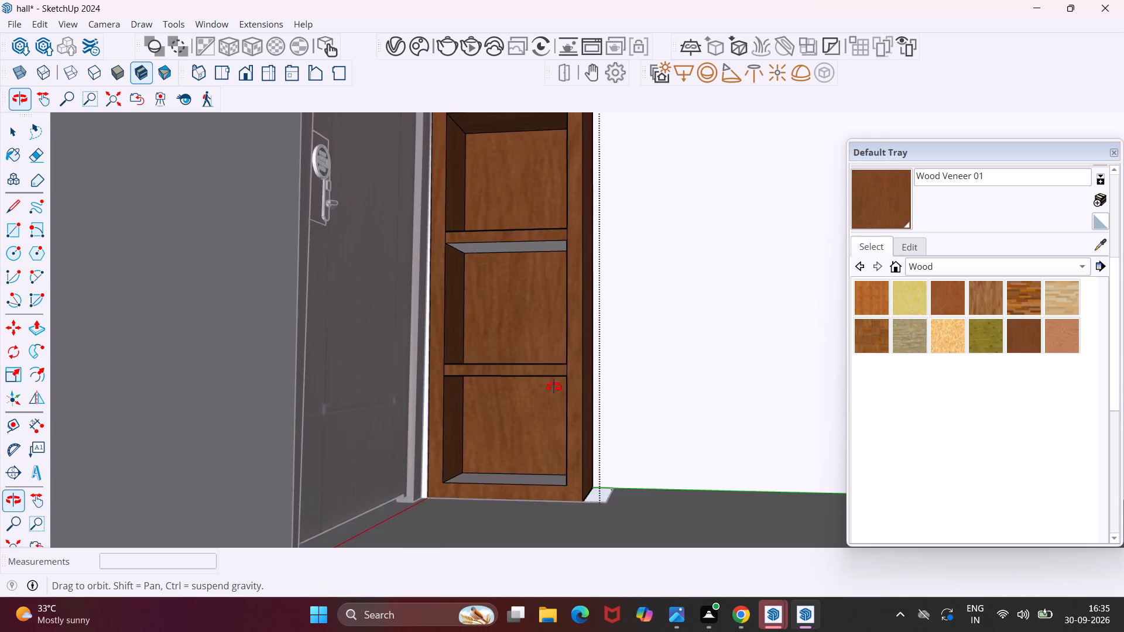
middle_drag(554, 387, 584, 353)
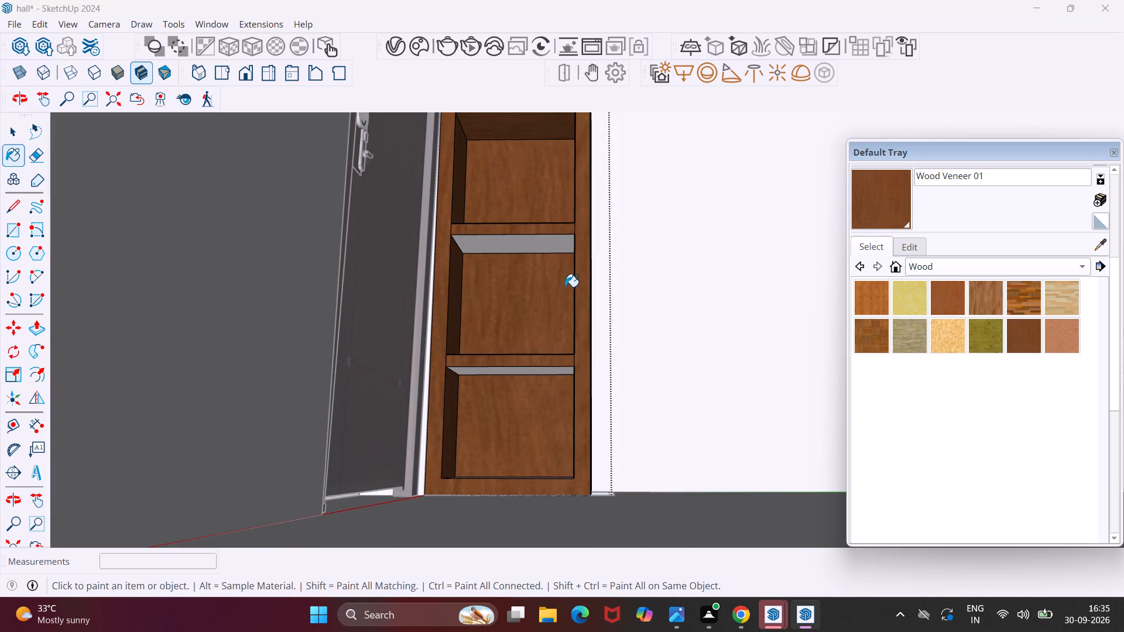
click(548, 248)
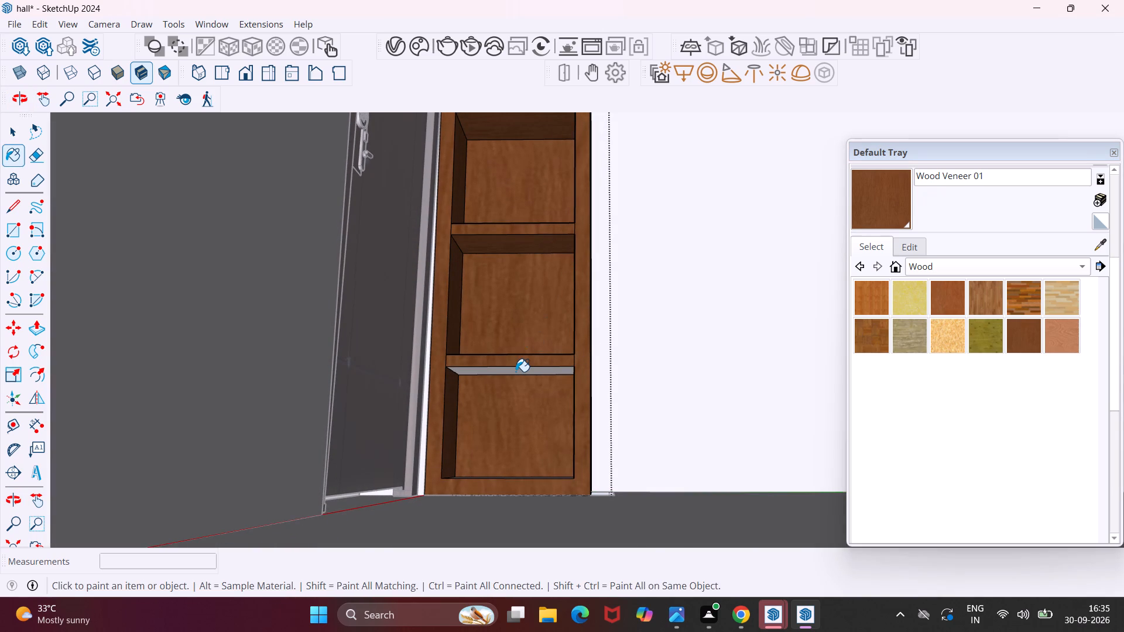
scroll(516, 372, up, 8)
click(515, 372)
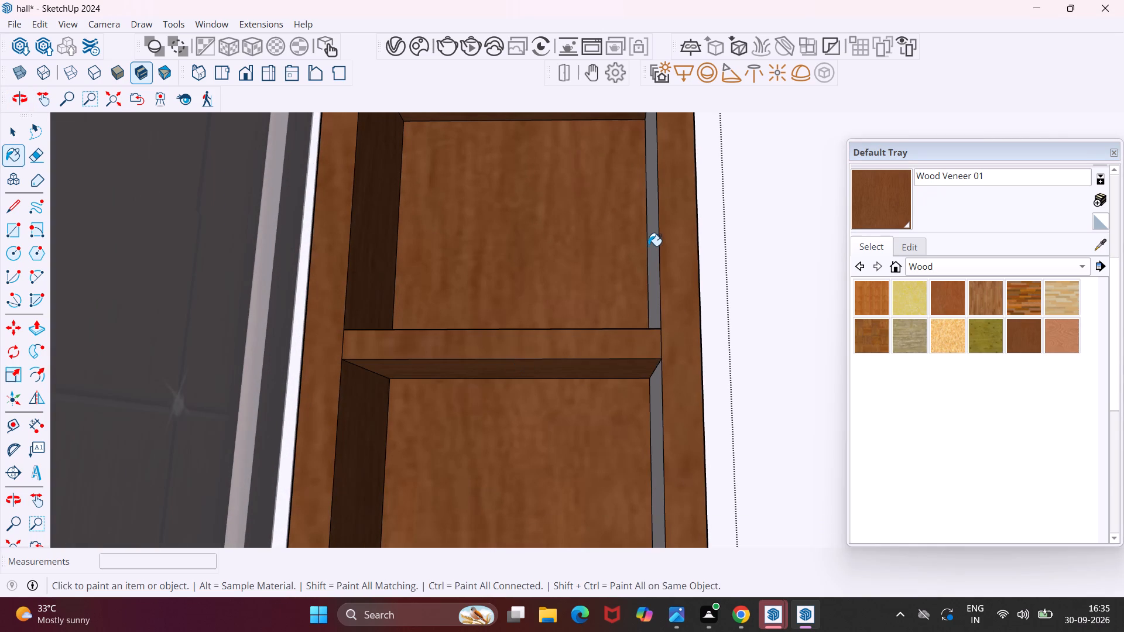
Paint the fifth and lowest compartments' inner sides away from the door and the lowest compartment's floor in Wood Veneer 01.
click(652, 231)
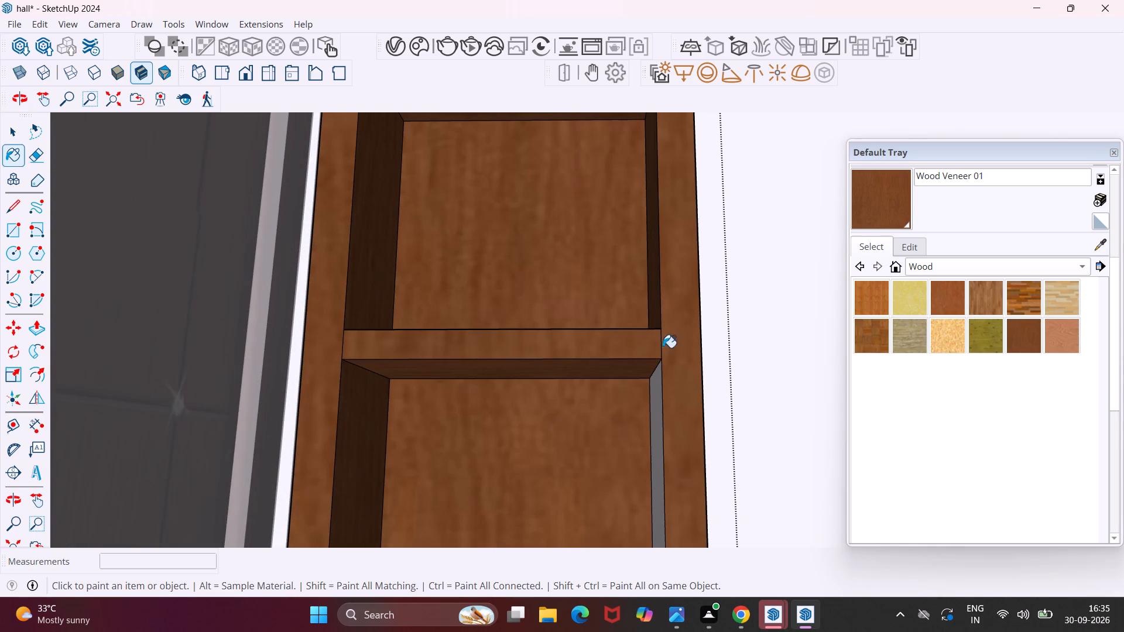
click(656, 402)
scroll(656, 402, down, 5)
middle_drag(632, 417, 630, 419)
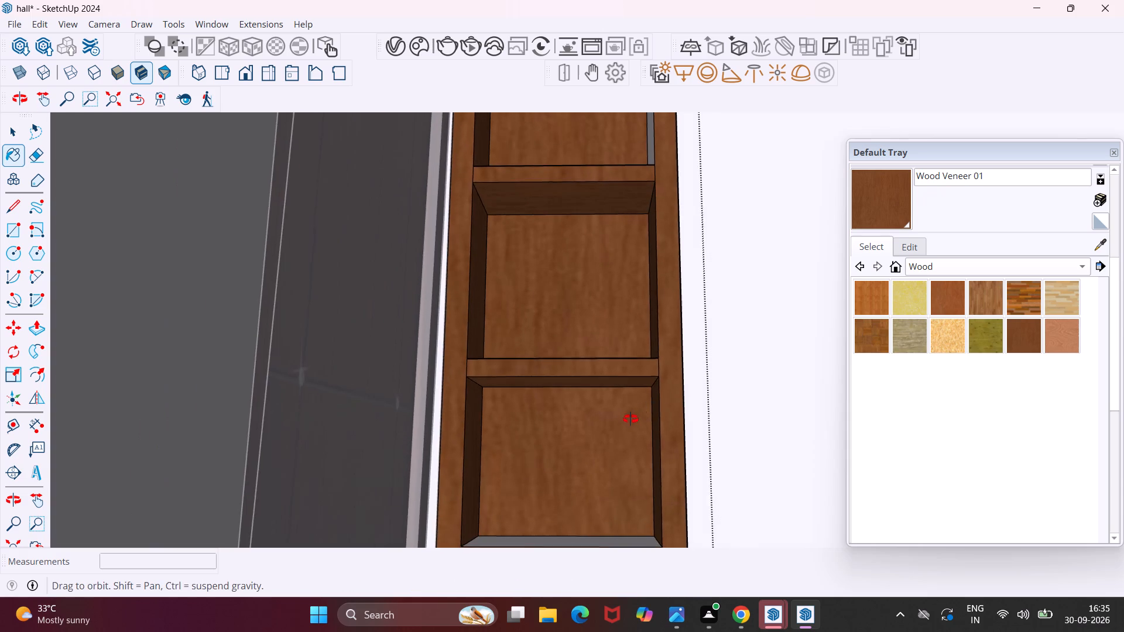
middle_drag(630, 419, 599, 492)
scroll(599, 492, down, 1)
click(560, 539)
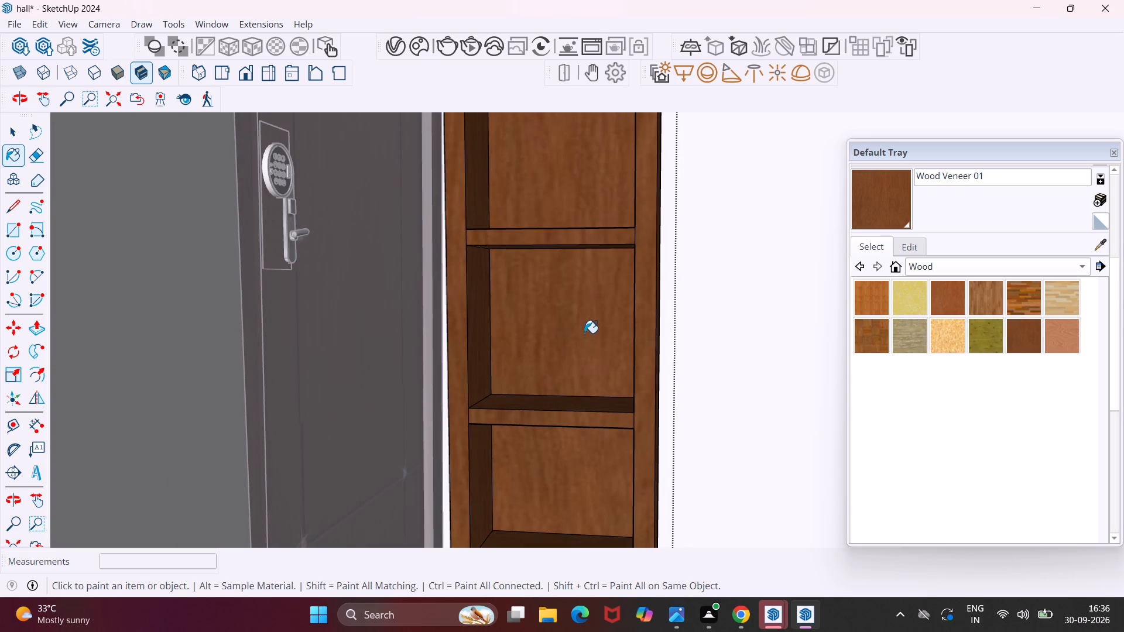
Paint the fourth compartment's inner side away from the door and the top of the shelf below it in Wood Veneer 01.
middle_drag(585, 329, 660, 290)
scroll(672, 171, up, 3)
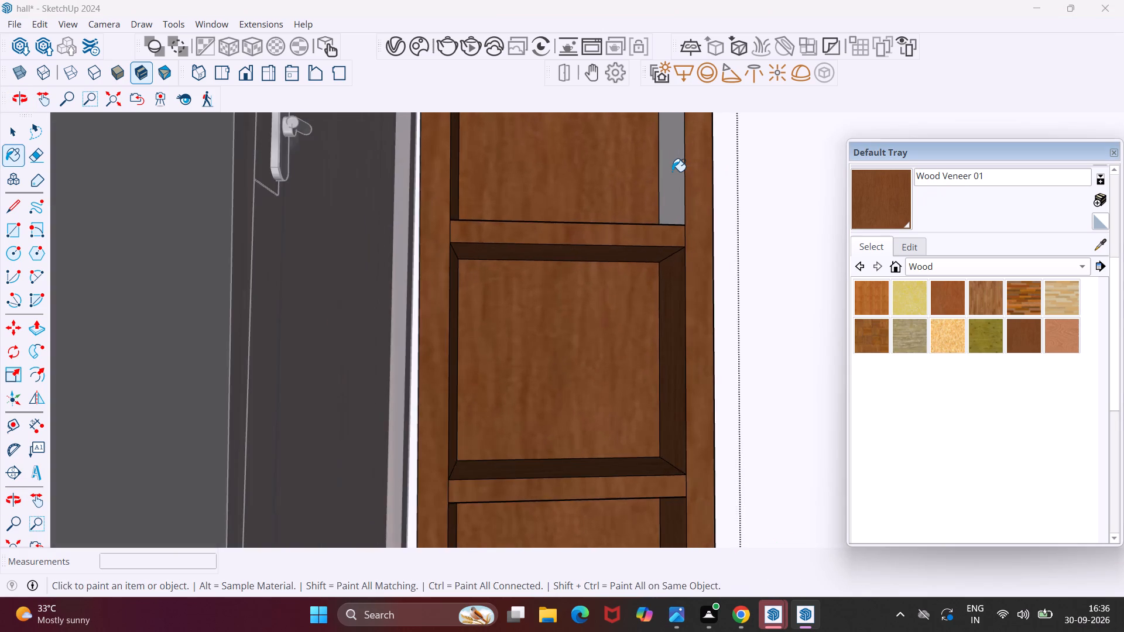
scroll(672, 171, up, 3)
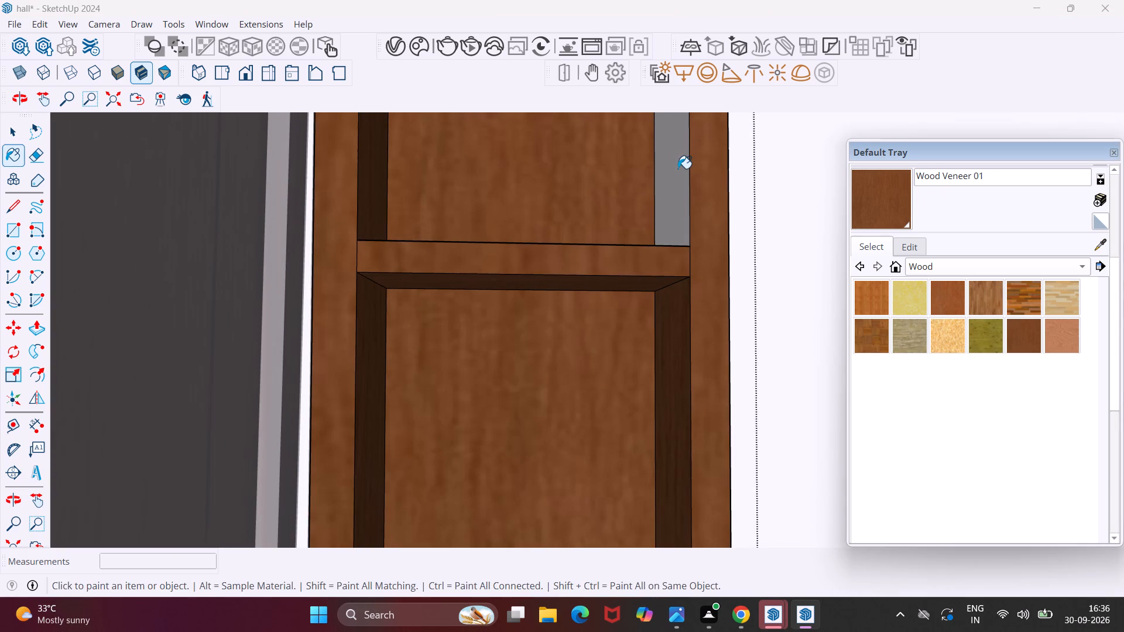
click(678, 169)
scroll(677, 170, down, 5)
middle_drag(658, 184, 581, 333)
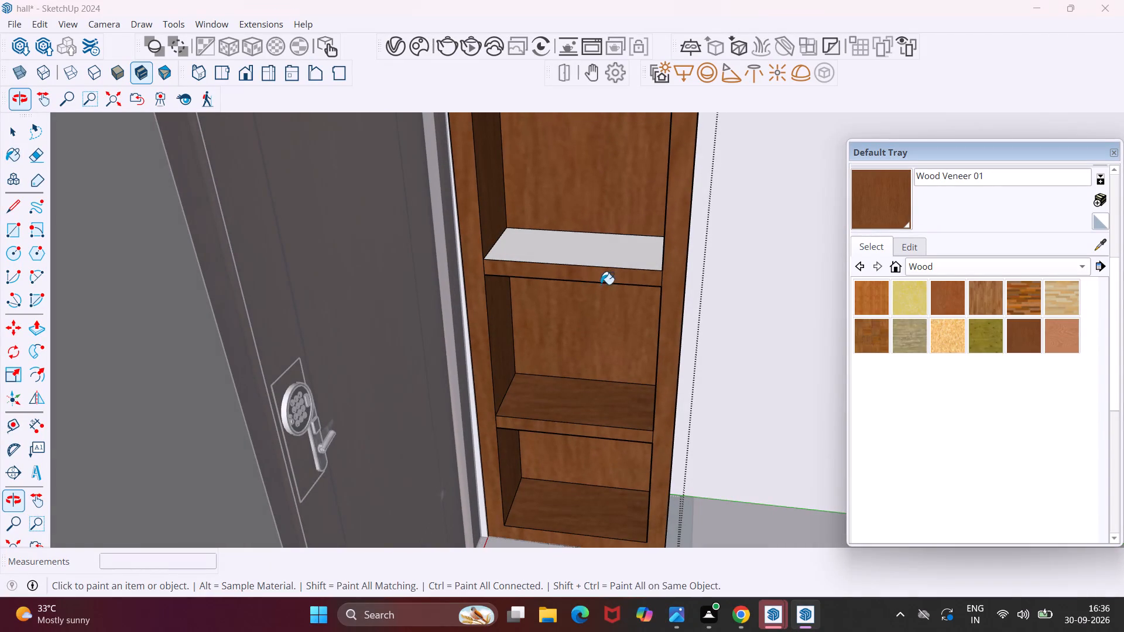
scroll(593, 264, up, 3)
click(593, 255)
Paint the third shelf's top and the second and third compartments' inner sides away from the door in Wood Veneer 01.
middle_drag(593, 255, 590, 224)
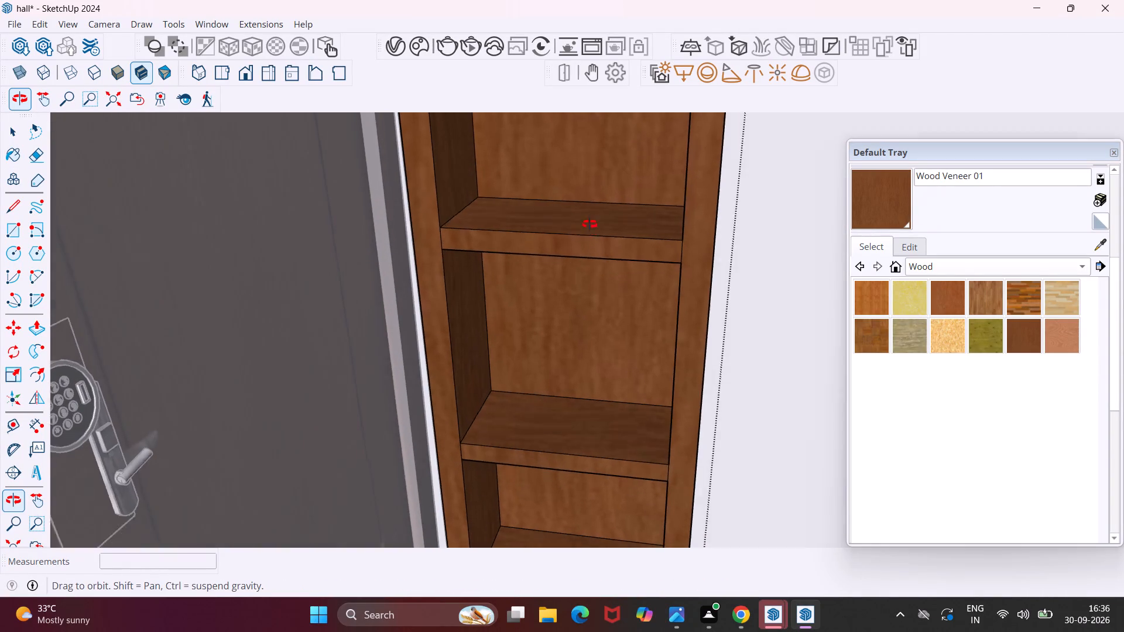
middle_drag(590, 224, 588, 294)
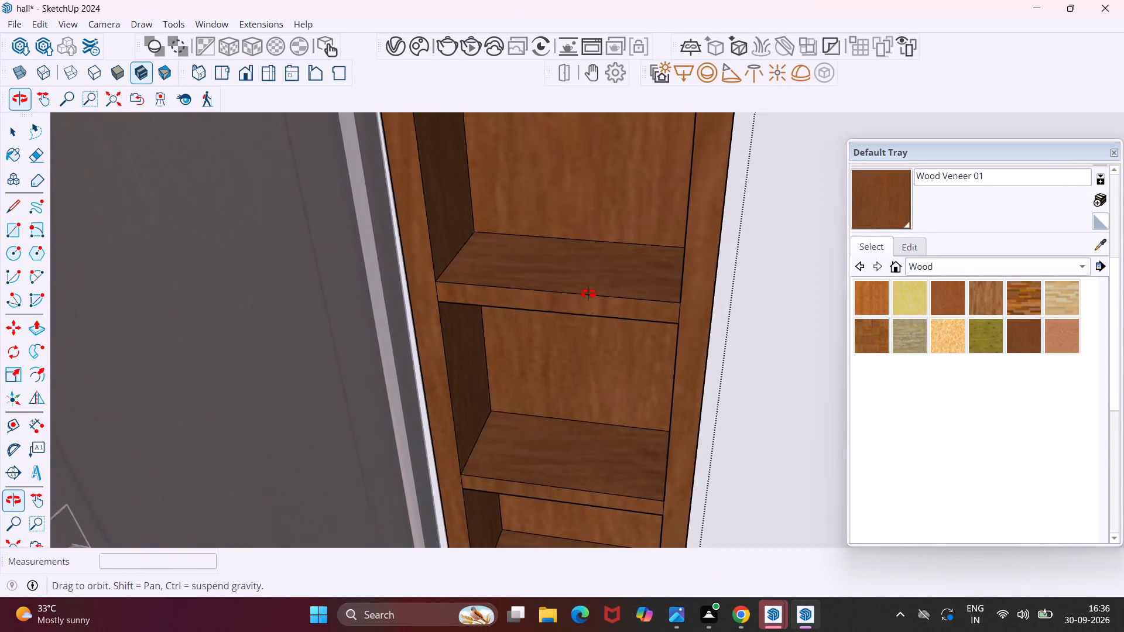
middle_drag(588, 294, 598, 380)
click(622, 298)
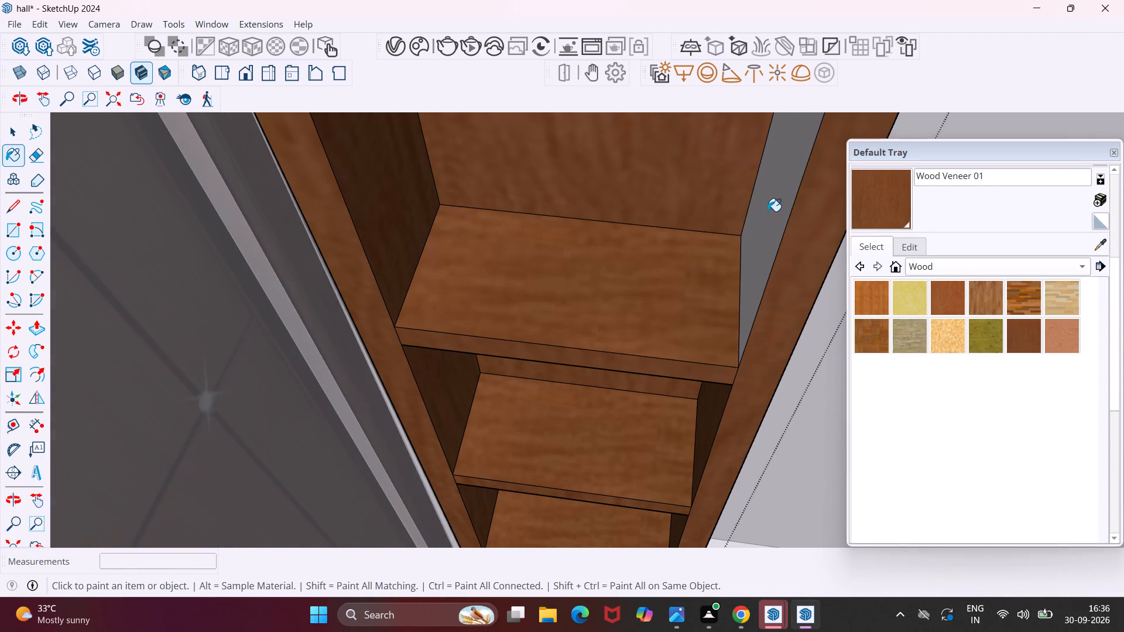
click(770, 207)
scroll(704, 222, down, 9)
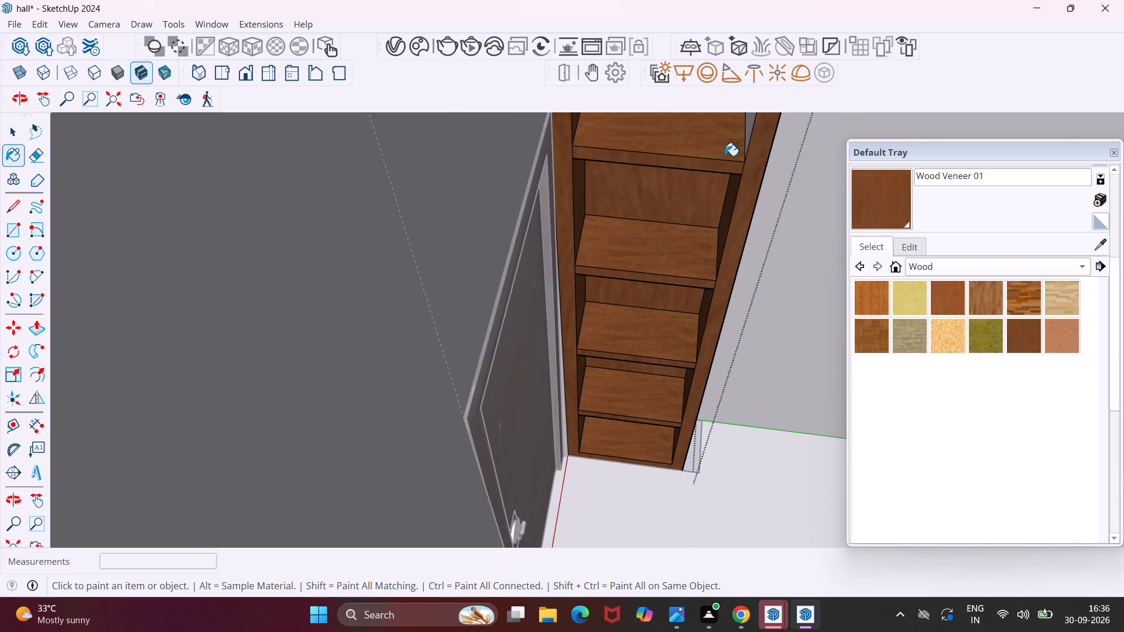
click(750, 125)
Paint the top compartment's inner side away from the door in Wood Veneer 01 and end painting.
middle_drag(735, 136, 740, 123)
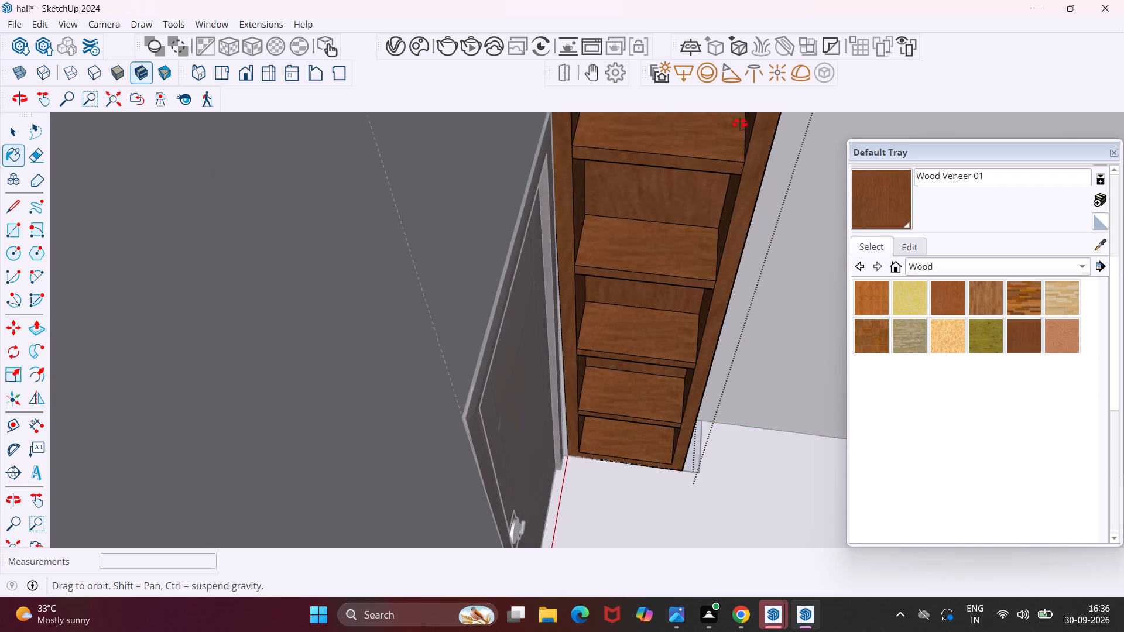
middle_drag(740, 123, 748, 113)
scroll(730, 145, down, 12)
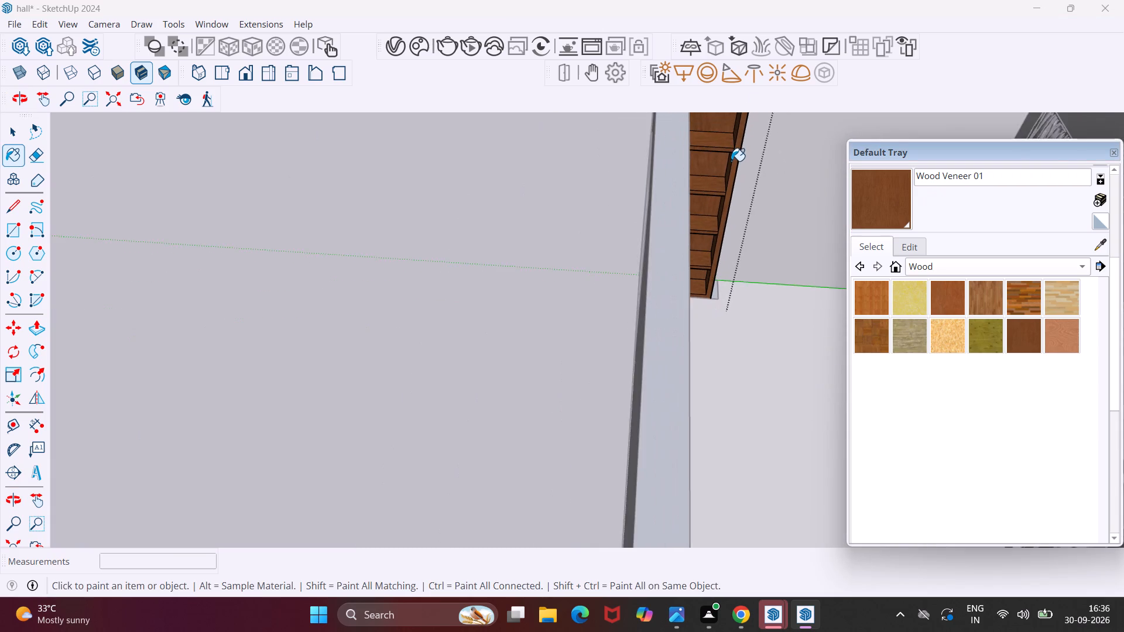
middle_drag(732, 160, 698, 94)
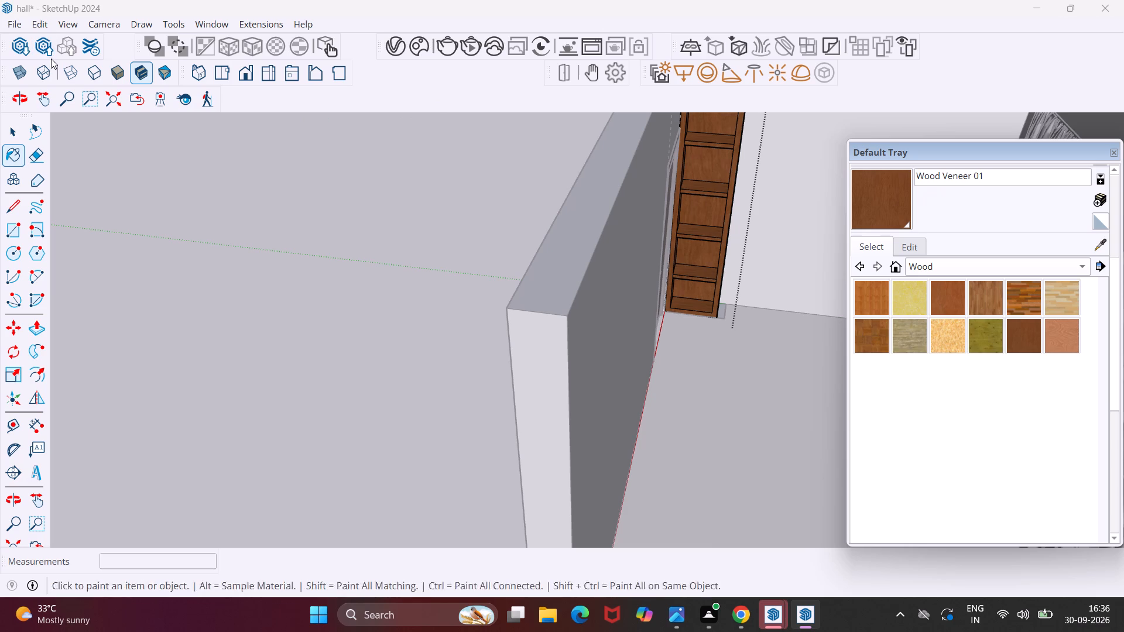
click(43, 108)
drag(377, 265, 240, 493)
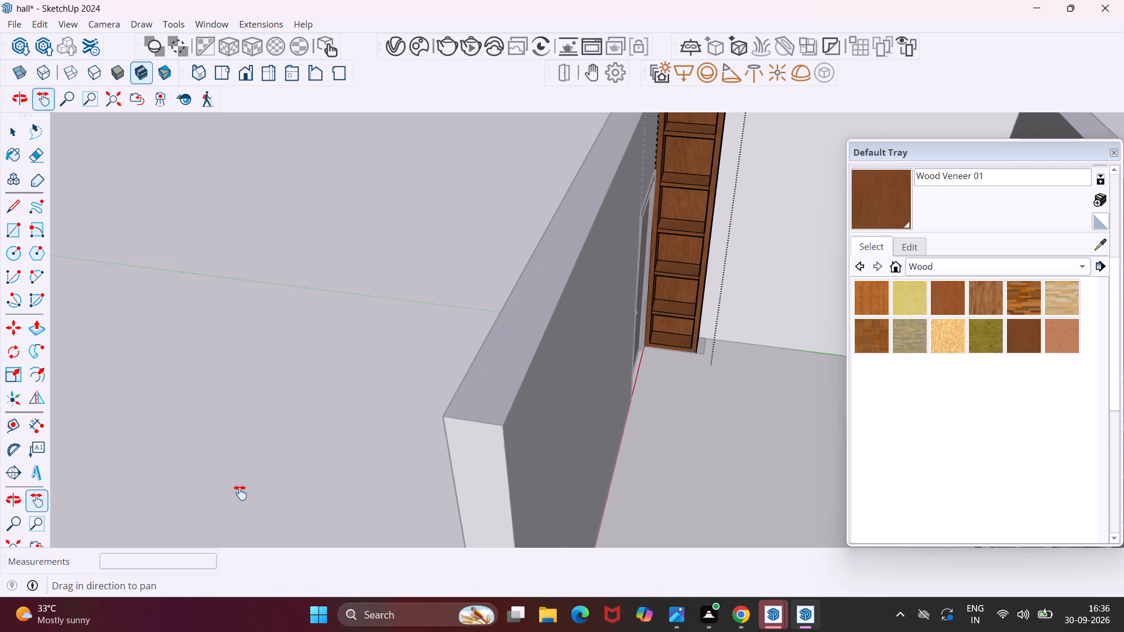
drag(240, 493, 211, 552)
middle_drag(687, 146, 748, 144)
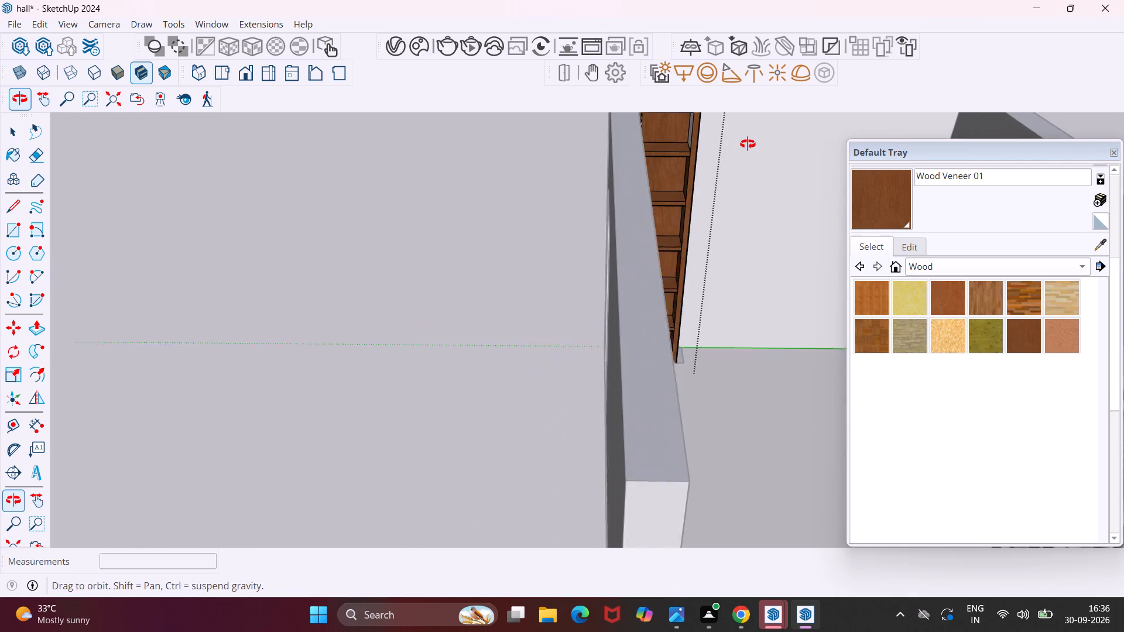
middle_drag(748, 144, 753, 142)
click(881, 187)
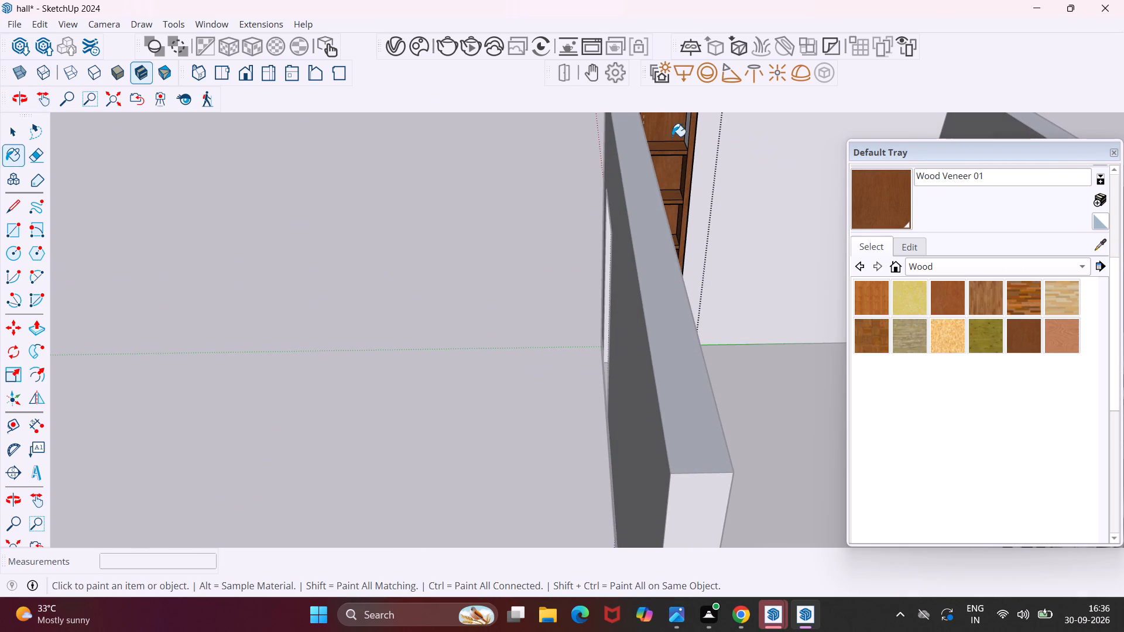
scroll(683, 128, up, 18)
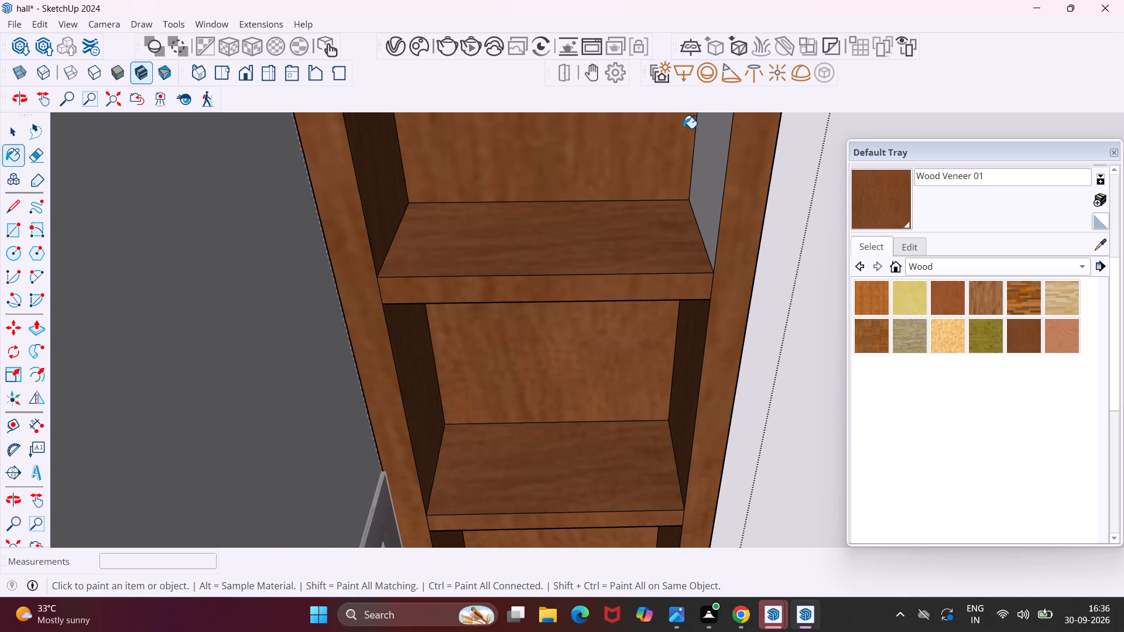
click(712, 156)
scroll(712, 156, down, 8)
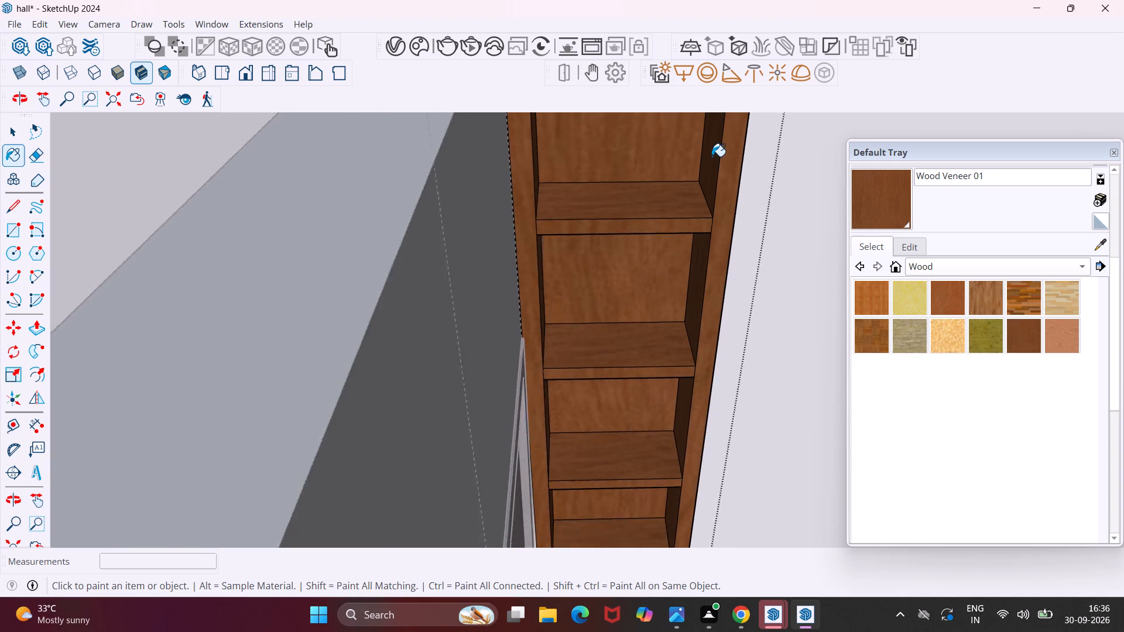
scroll(712, 156, down, 5)
key(Escape)
key(space)
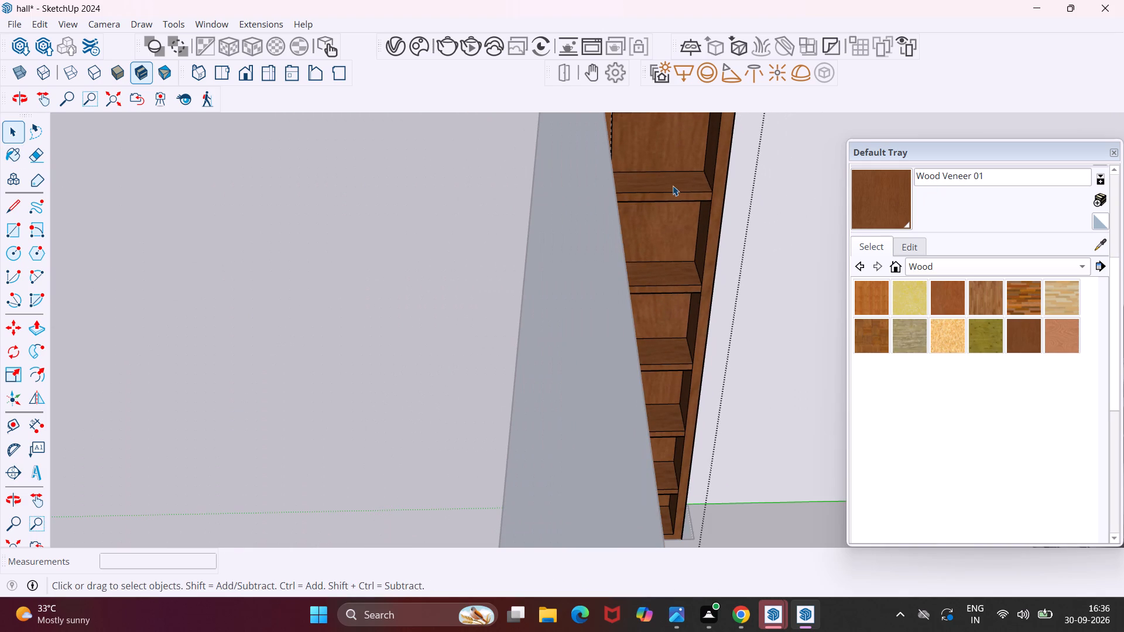
Inspect the shelf unit from above, in front and below for any faces left unpainted.
middle_drag(673, 186, 612, 171)
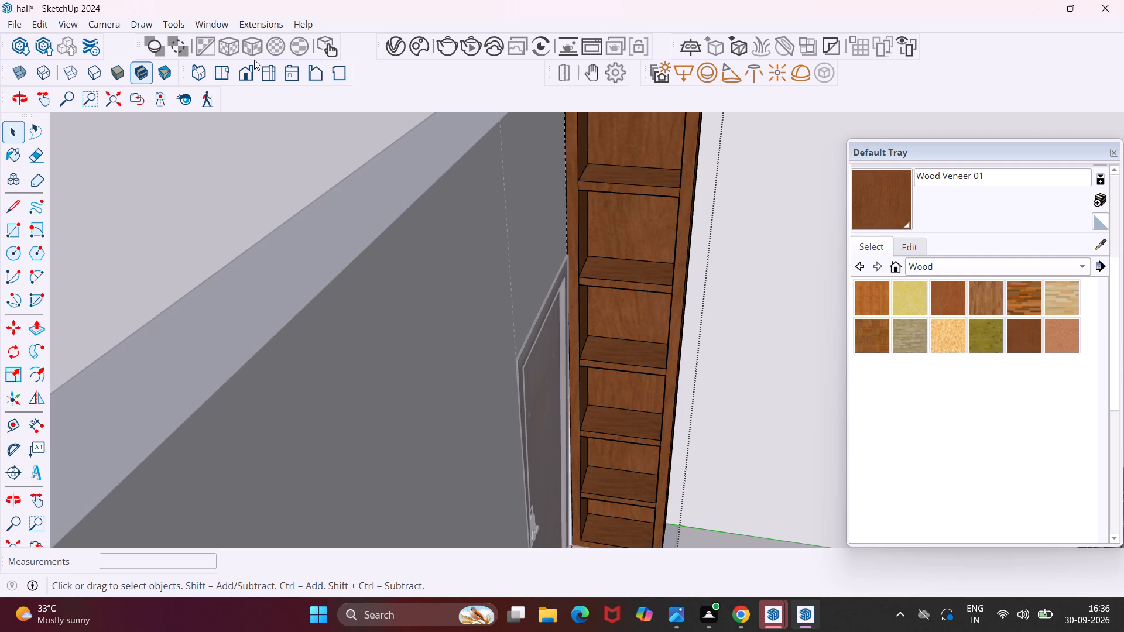
middle_drag(622, 187, 622, 186)
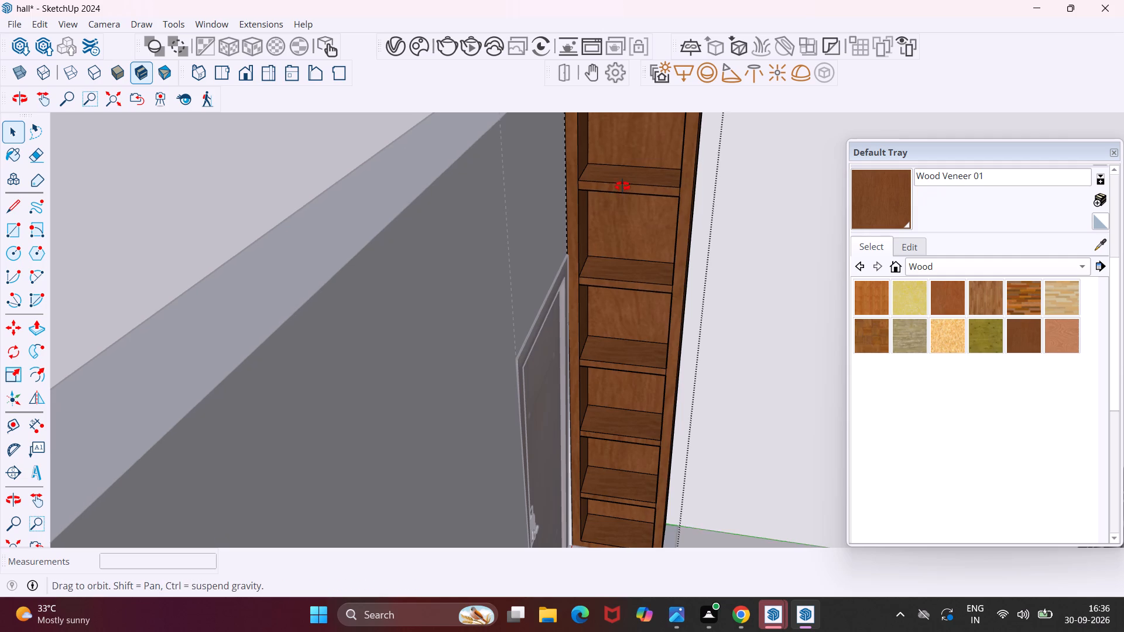
middle_drag(622, 186, 606, 46)
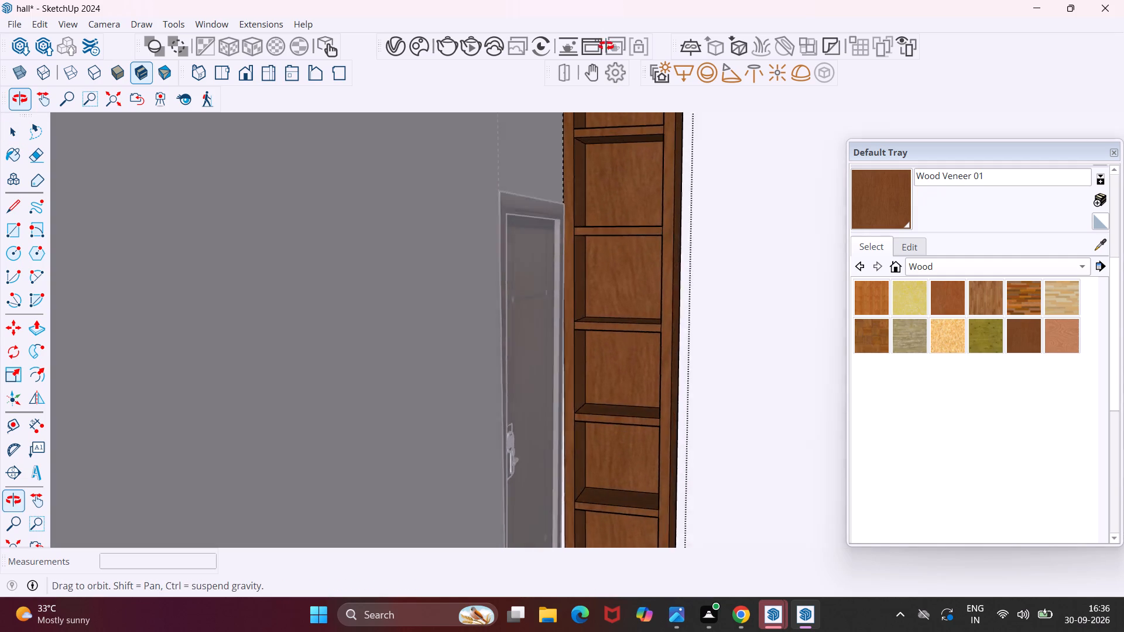
middle_drag(606, 46, 612, 15)
scroll(570, 318, down, 4)
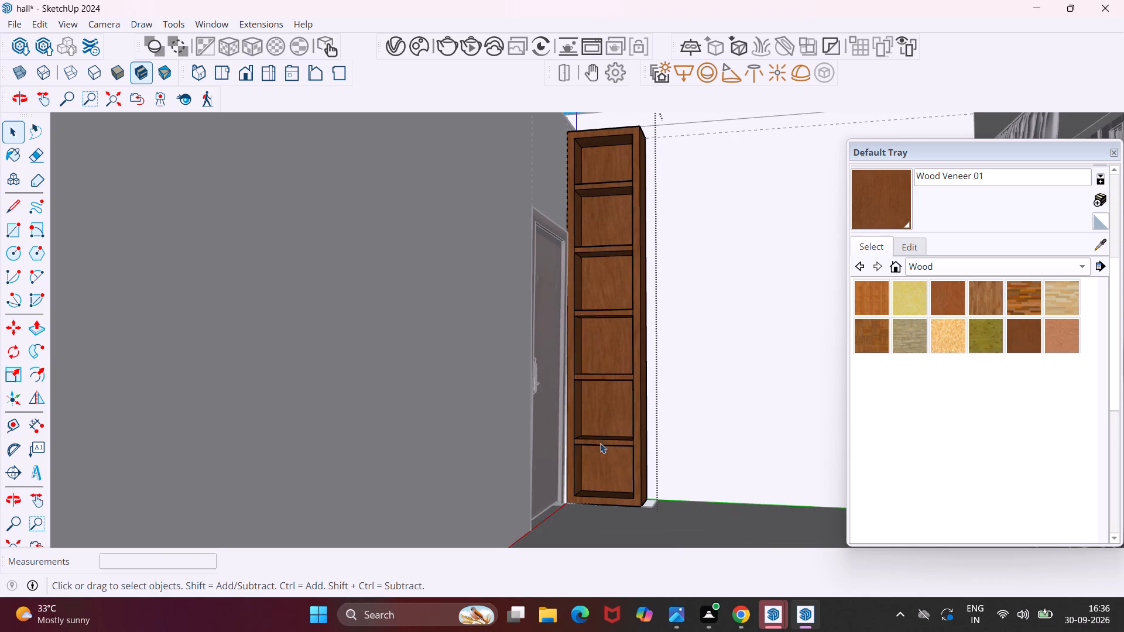
middle_drag(601, 449, 609, 416)
scroll(608, 456, up, 9)
middle_drag(604, 455, 604, 439)
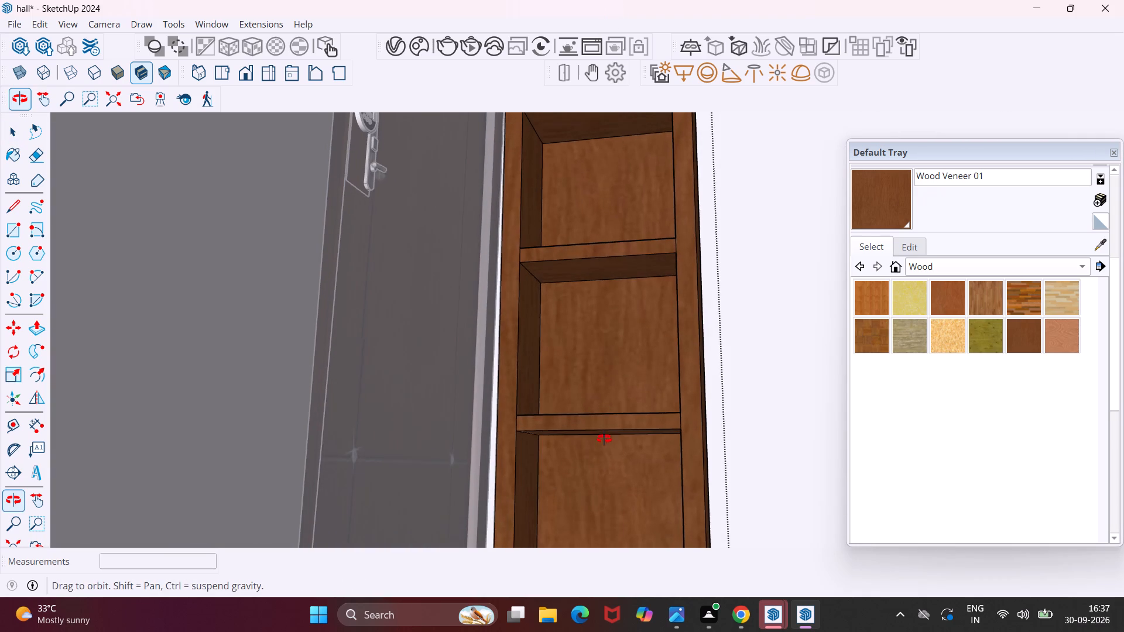
middle_drag(604, 439, 615, 409)
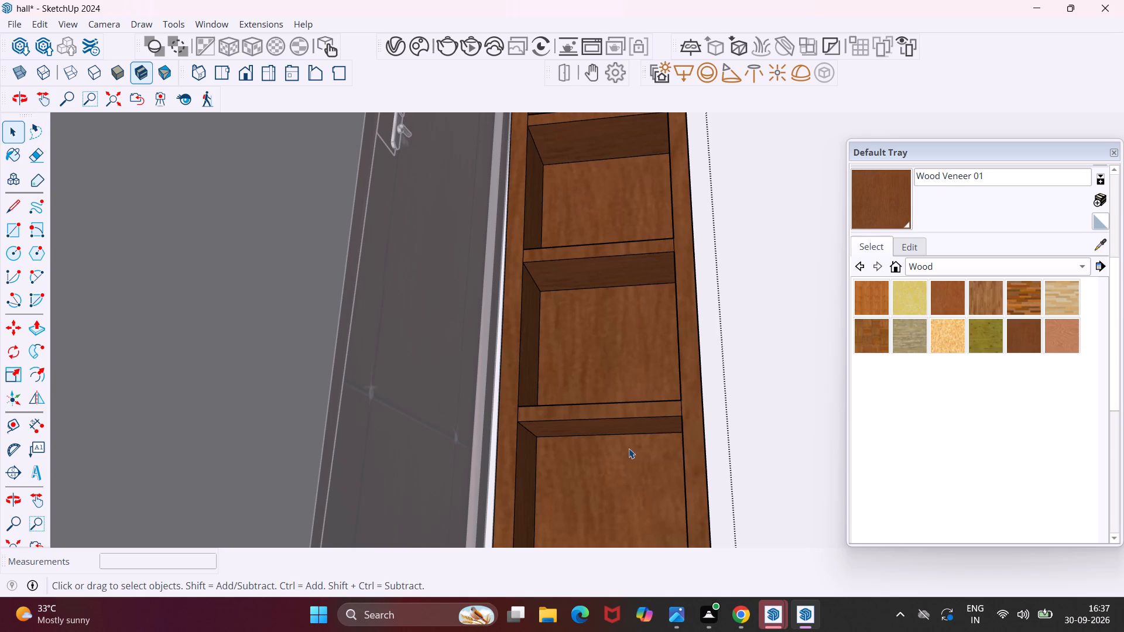
Copy the back edge of the lowest shelf's underside 0.9" forward, toward the open front of the unit.
click(666, 435)
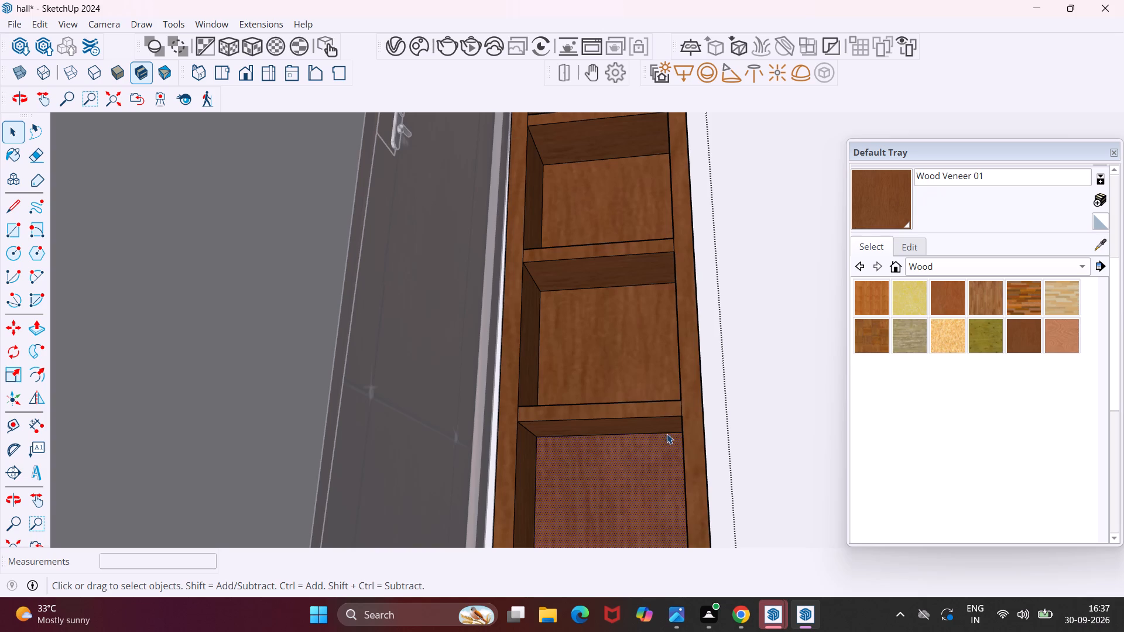
scroll(663, 431, up, 8)
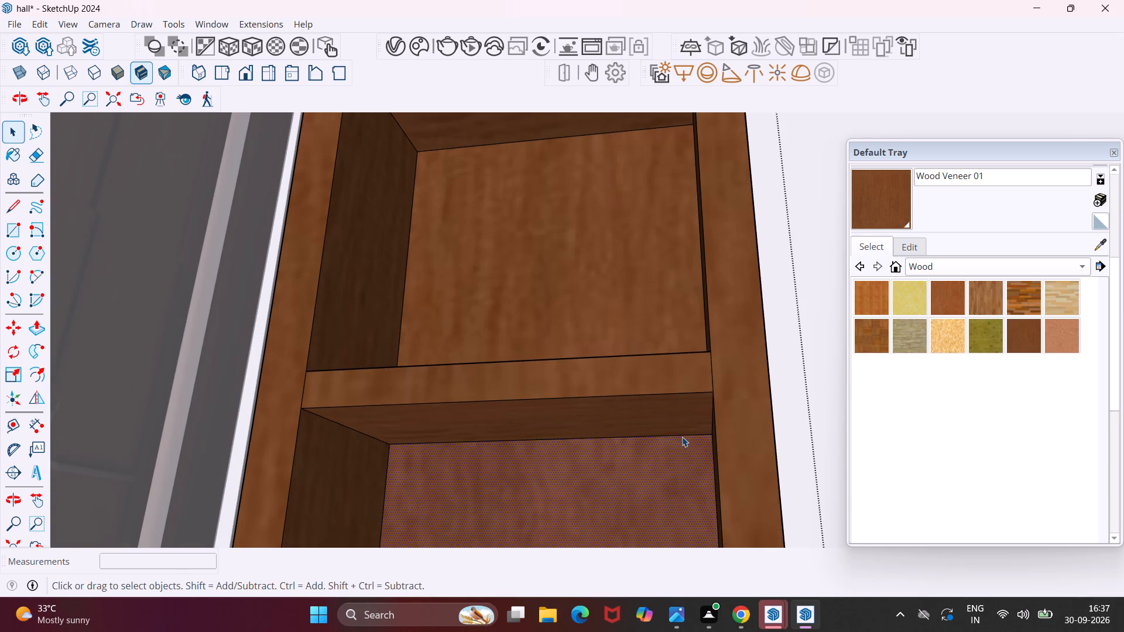
click(682, 437)
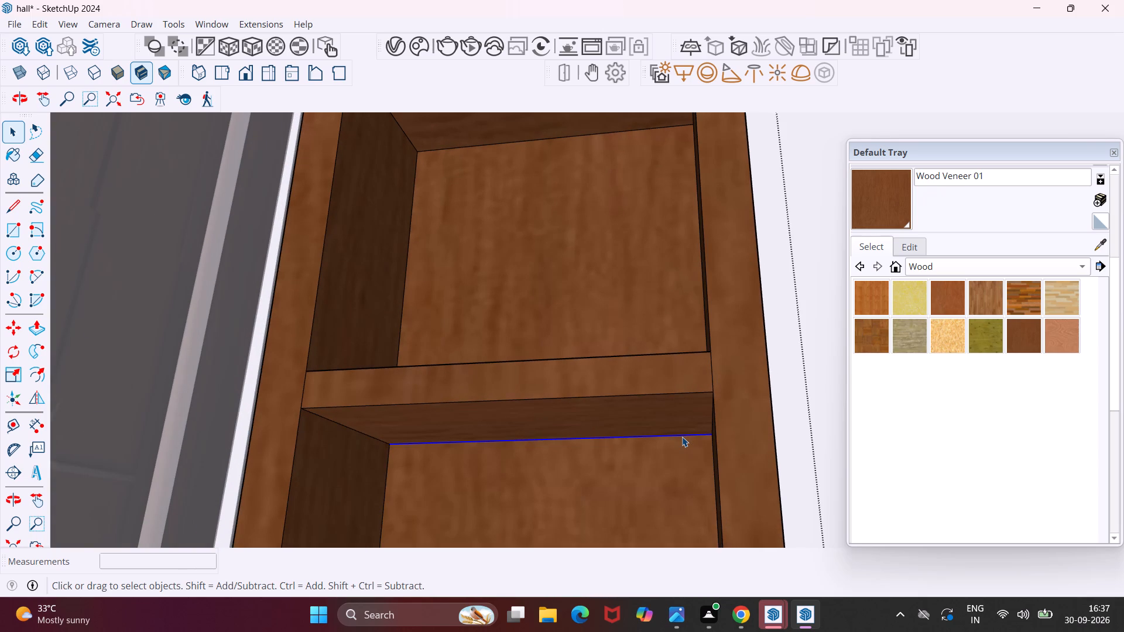
key(m)
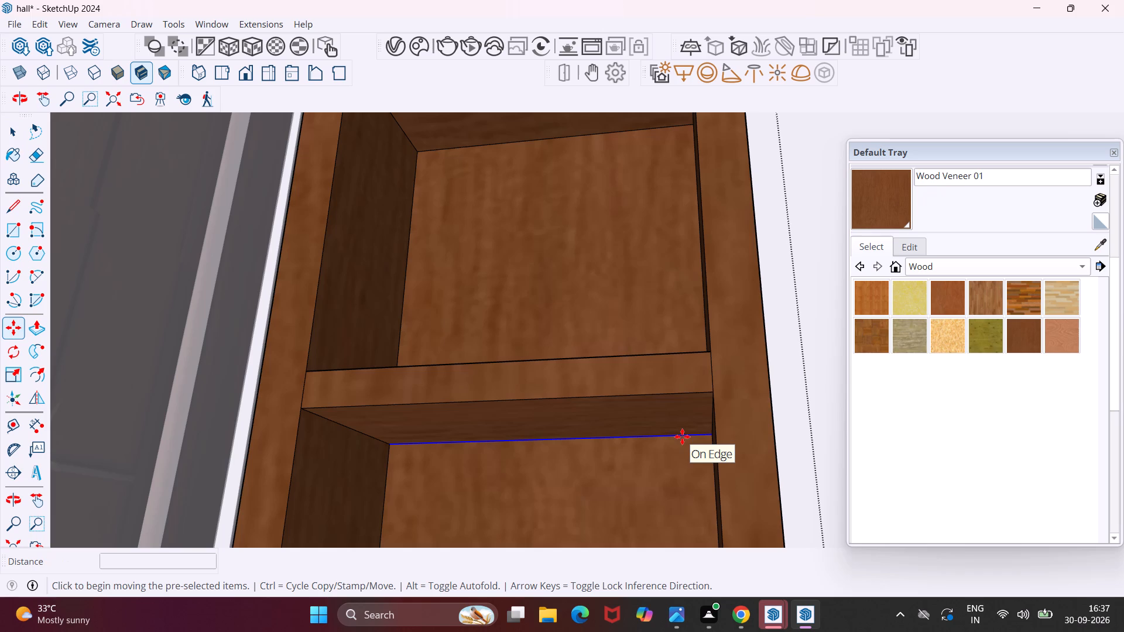
click(711, 432)
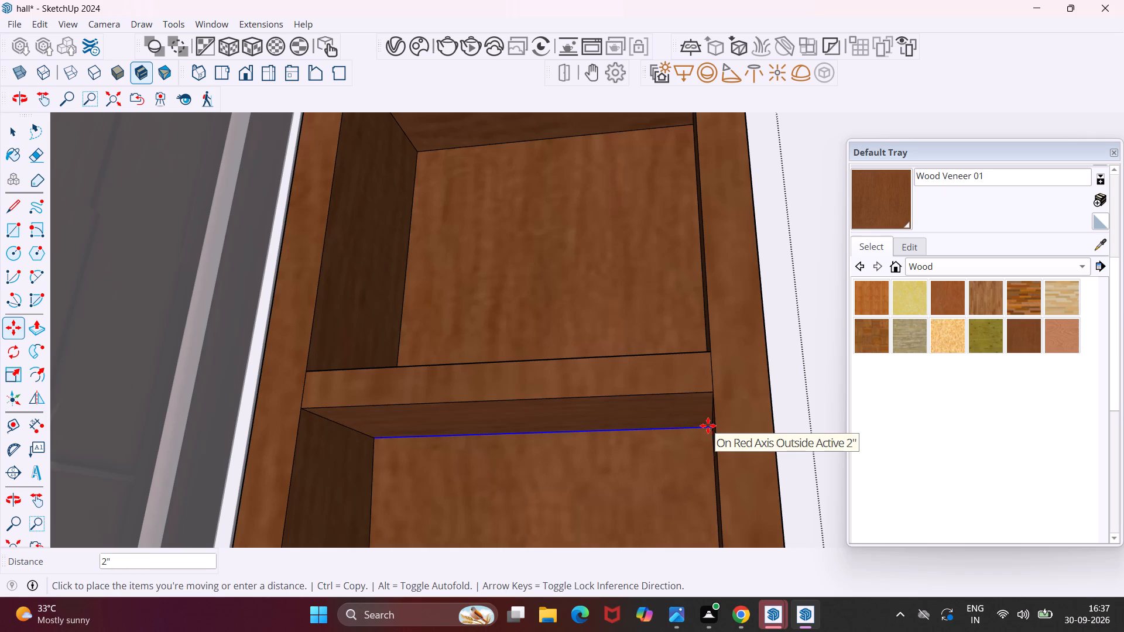
scroll(711, 423, up, 4)
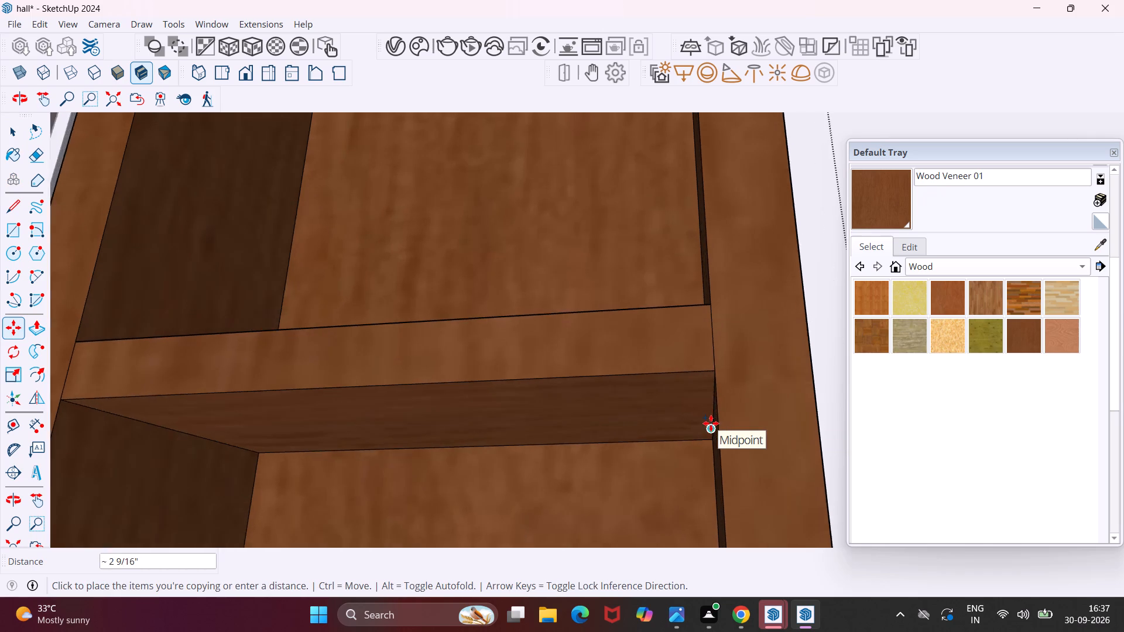
scroll(711, 423, up, 9)
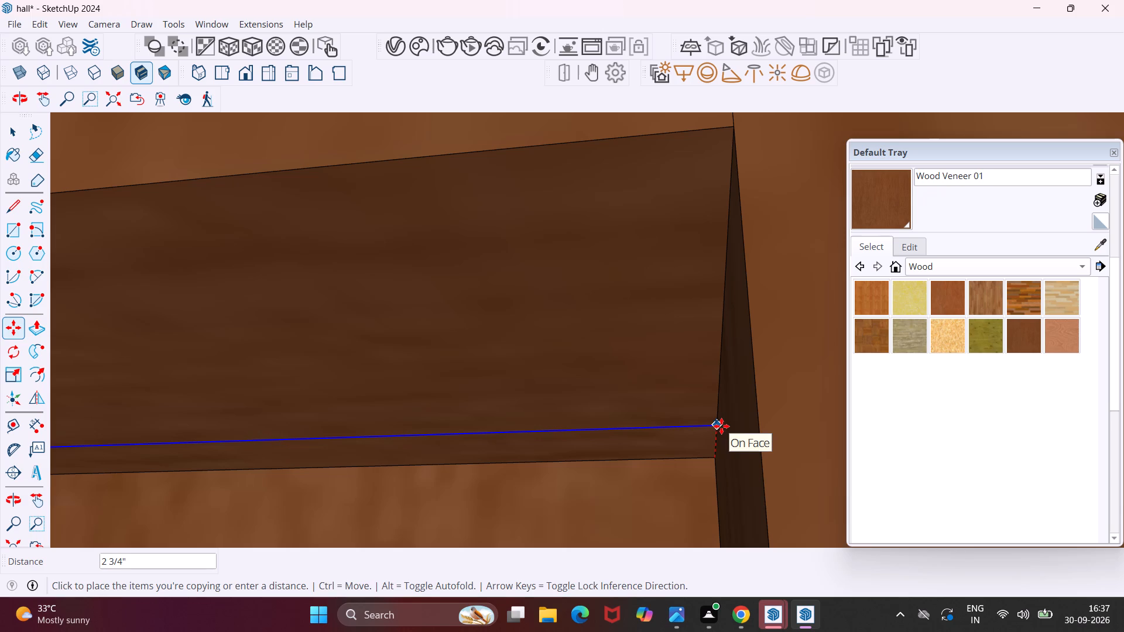
key(period)
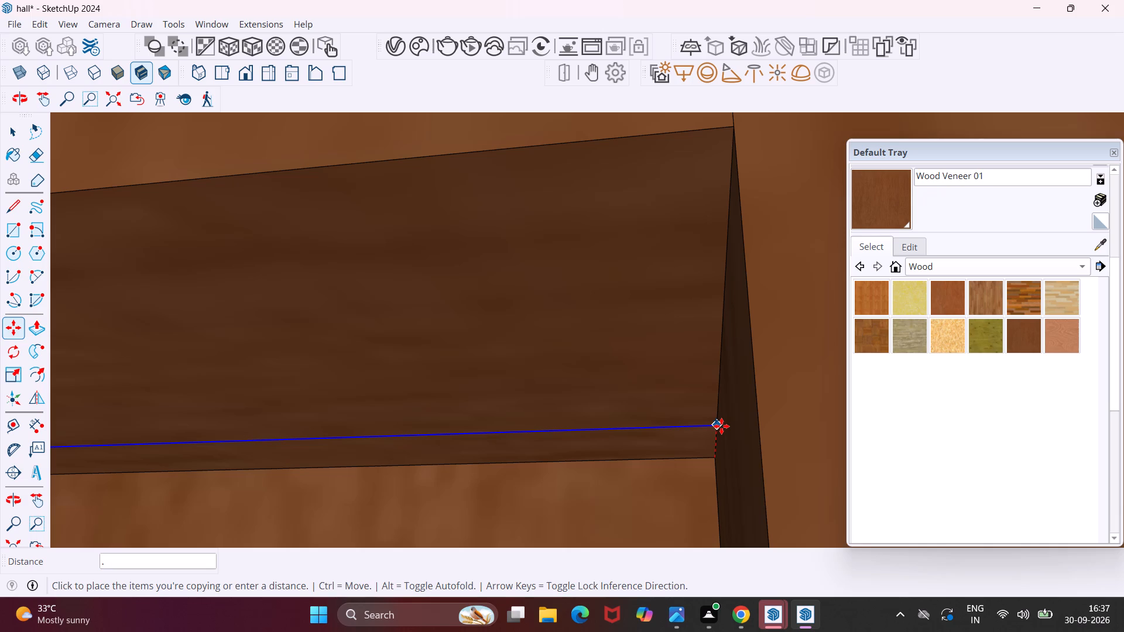
key(9)
key(shift+quotedbl)
key(Return)
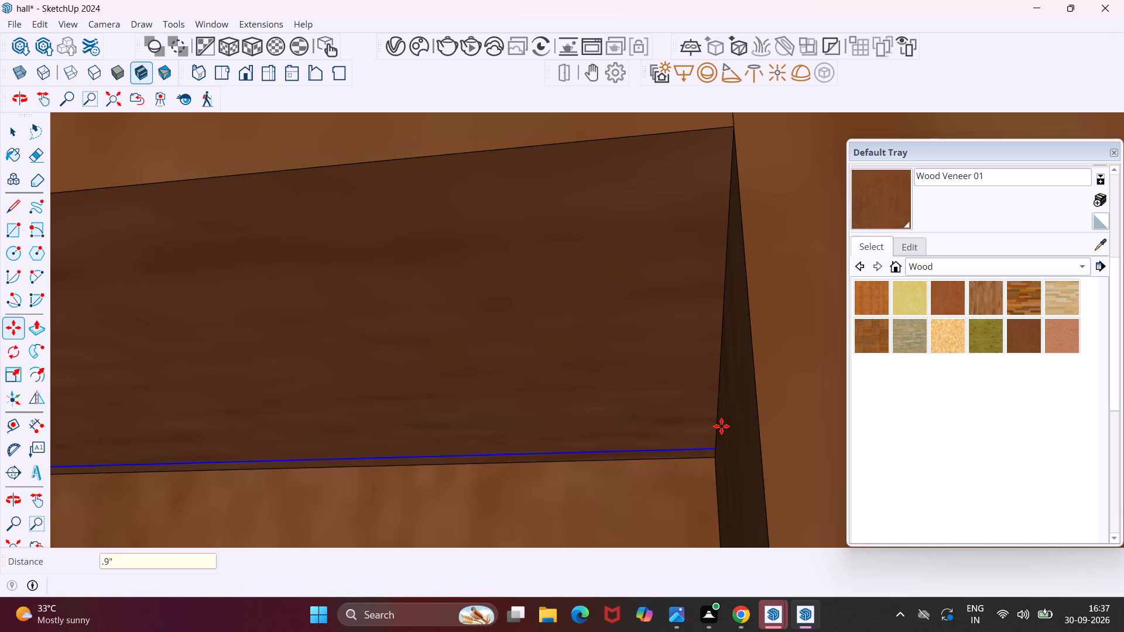
Copy the offset line from the lowest shelf's underside straight up about 6' 7 5/16" to the underside of the topmost shelf.
scroll(697, 455, down, 5)
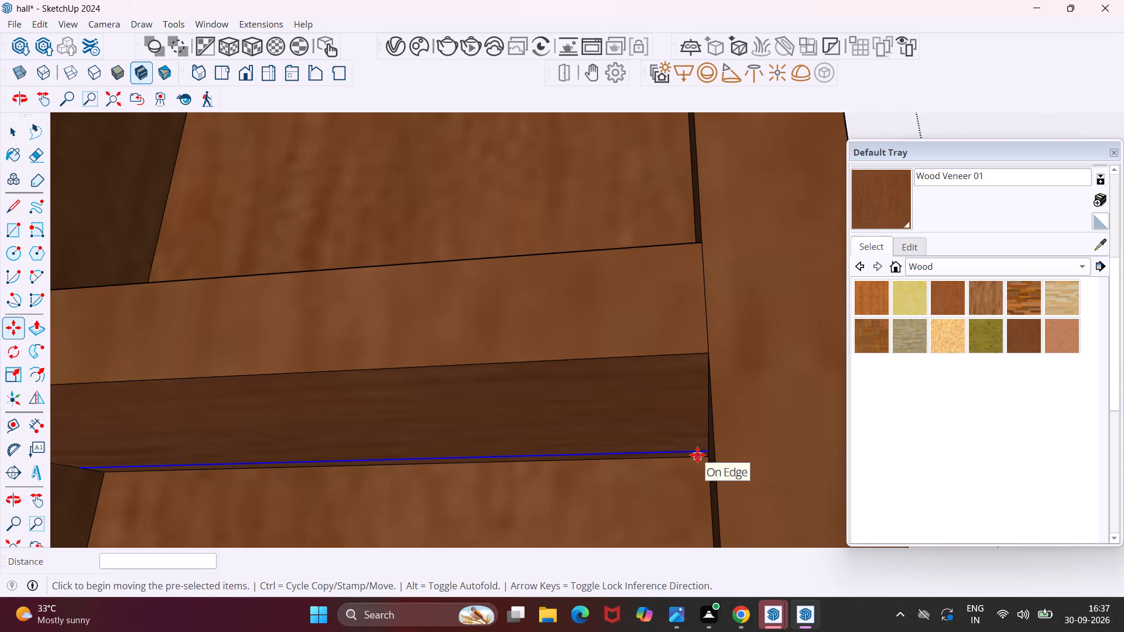
scroll(697, 455, down, 1)
middle_drag(680, 452, 716, 426)
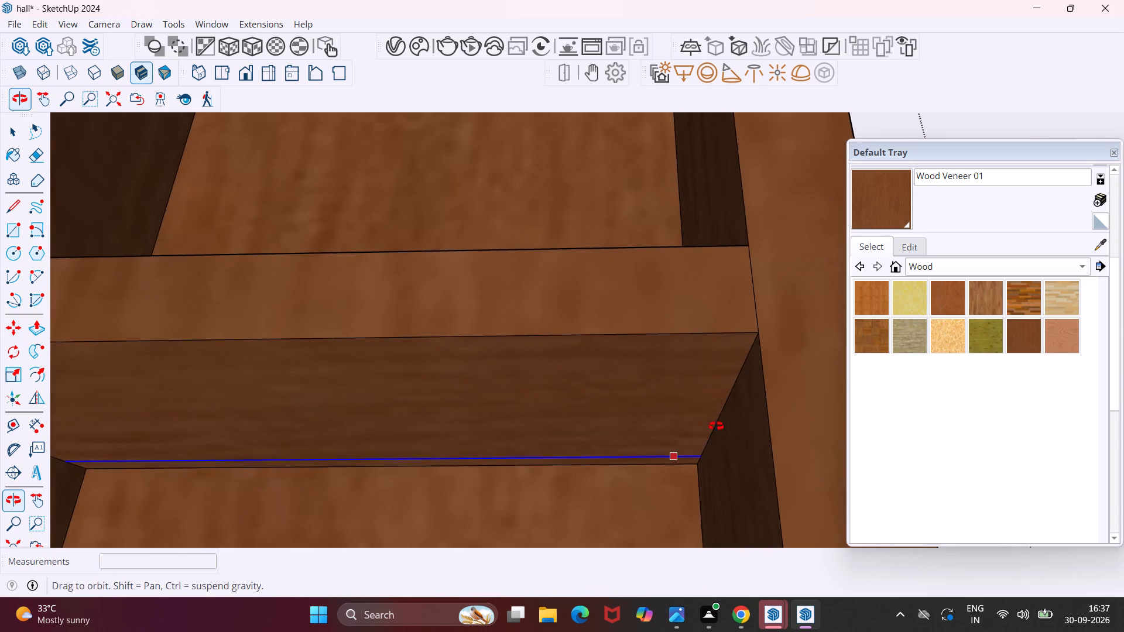
middle_drag(716, 426, 718, 424)
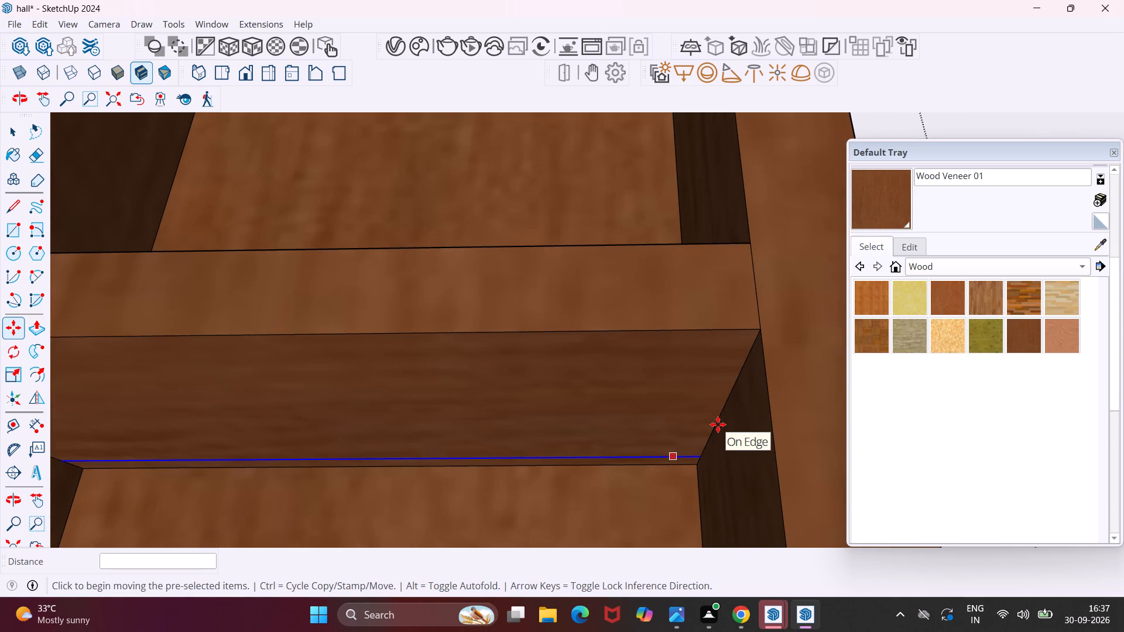
click(696, 458)
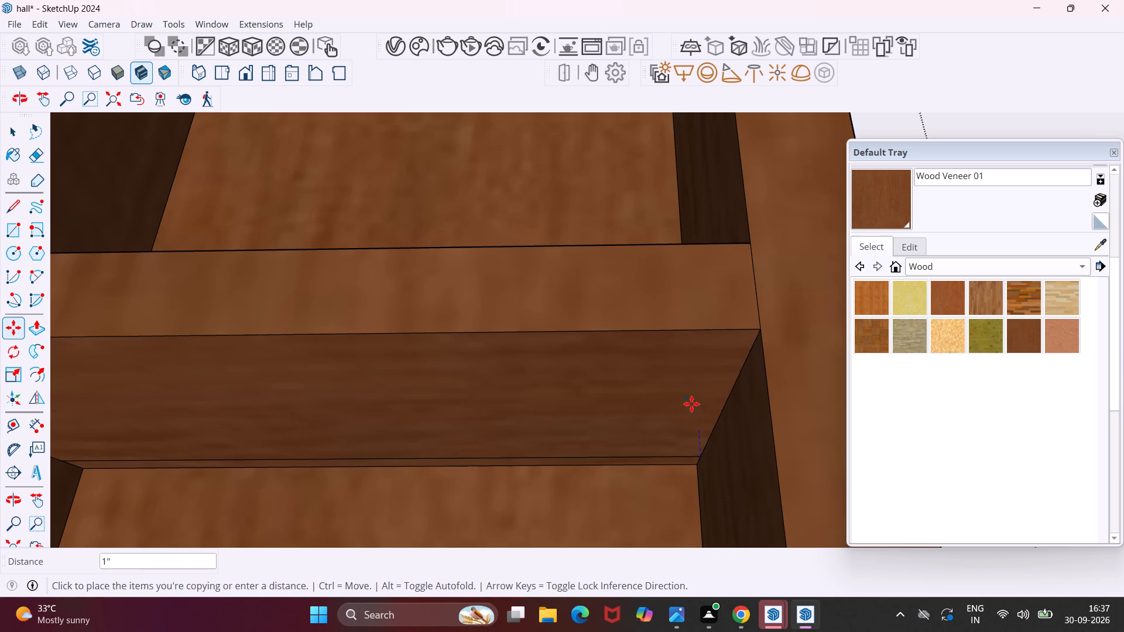
middle_drag(689, 194, 677, 266)
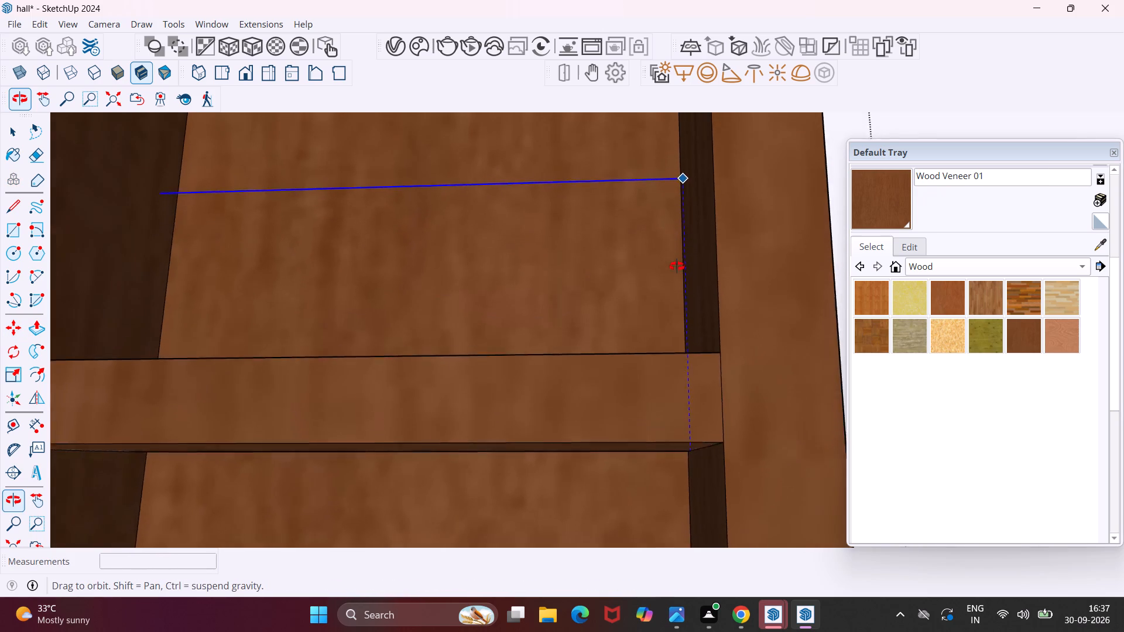
middle_drag(677, 266, 687, 301)
scroll(686, 221, down, 8)
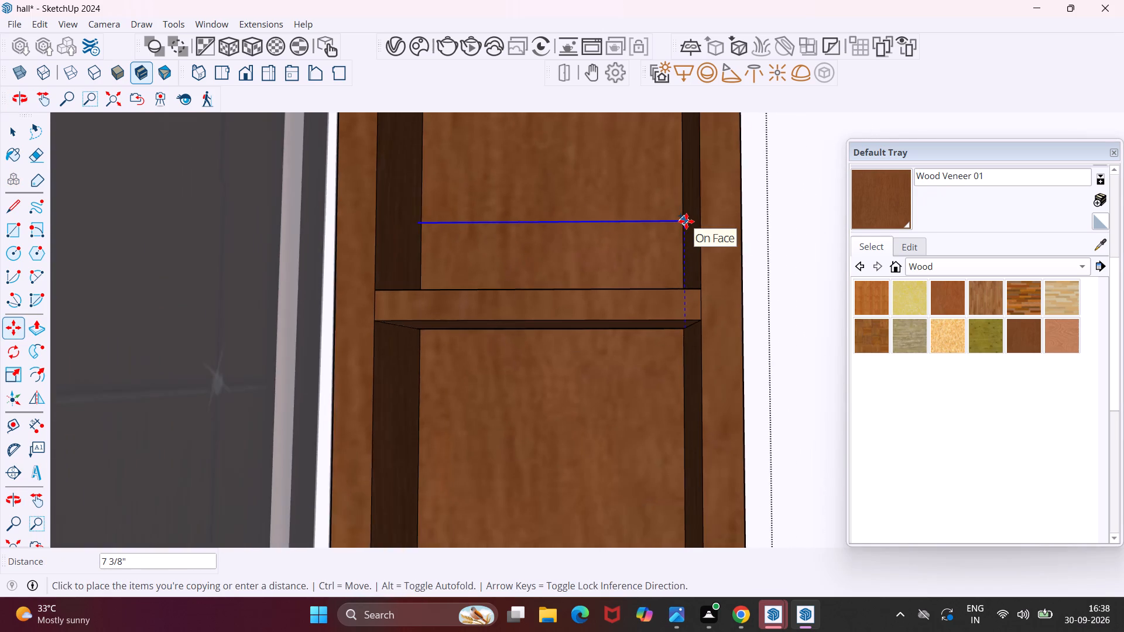
scroll(686, 221, down, 9)
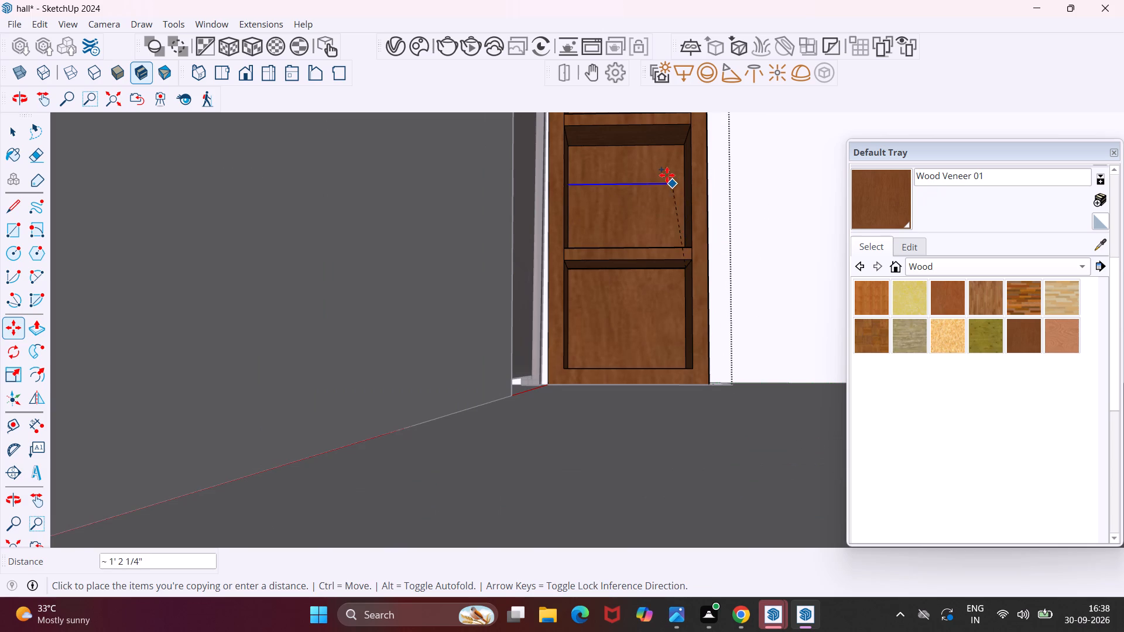
scroll(667, 174, down, 15)
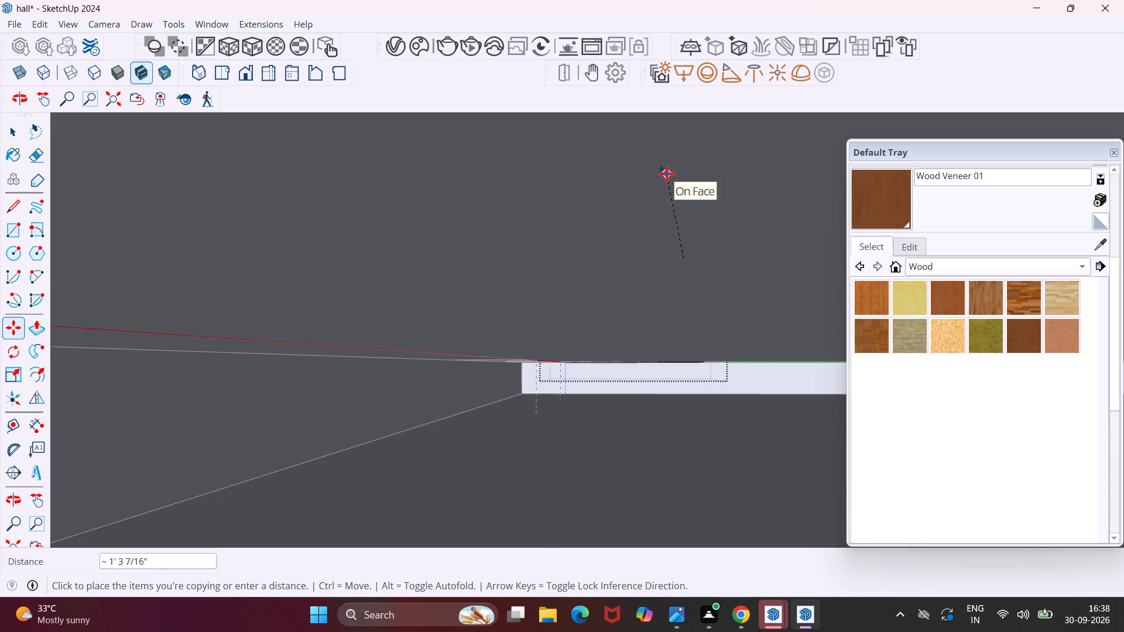
scroll(667, 174, down, 12)
scroll(667, 174, down, 20)
scroll(667, 174, down, 1)
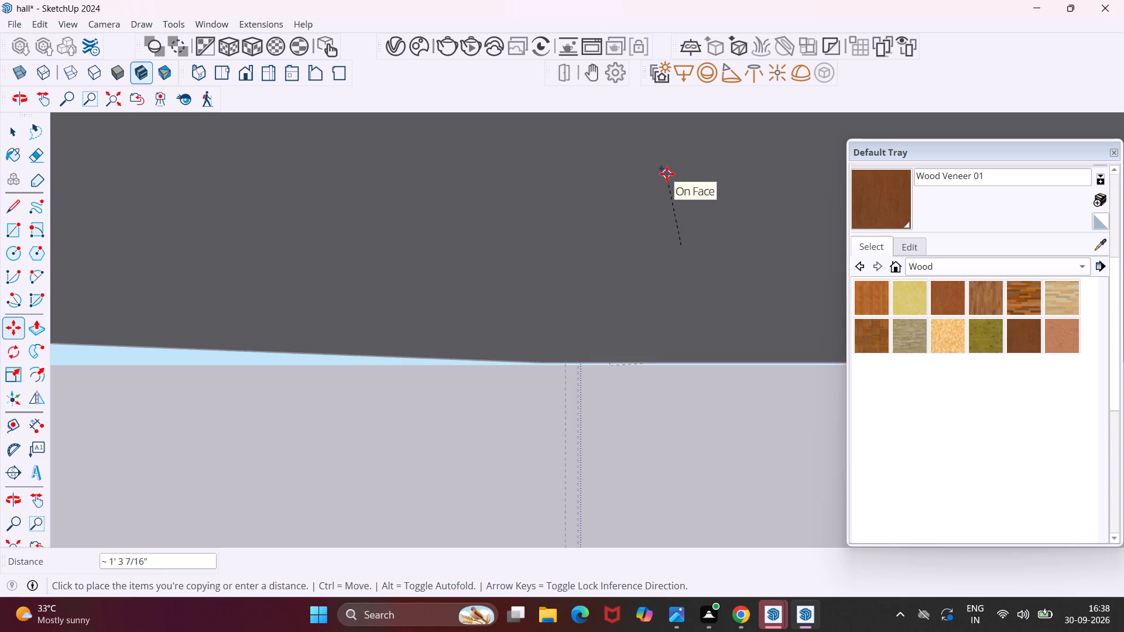
scroll(667, 174, down, 20)
scroll(667, 174, down, 14)
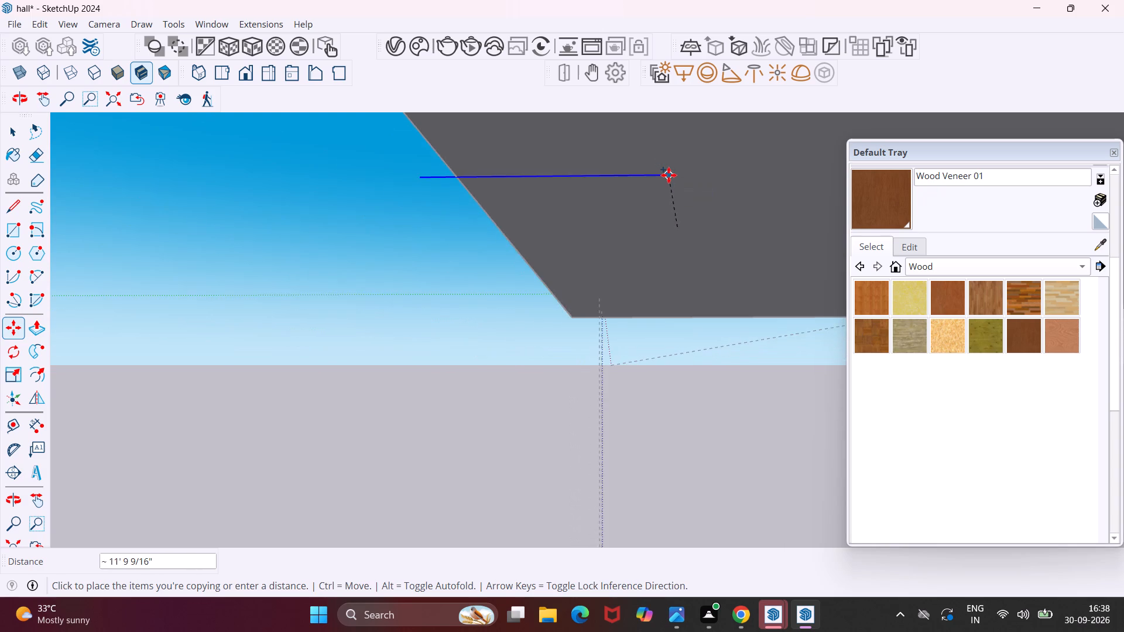
scroll(669, 175, down, 11)
scroll(669, 176, down, 13)
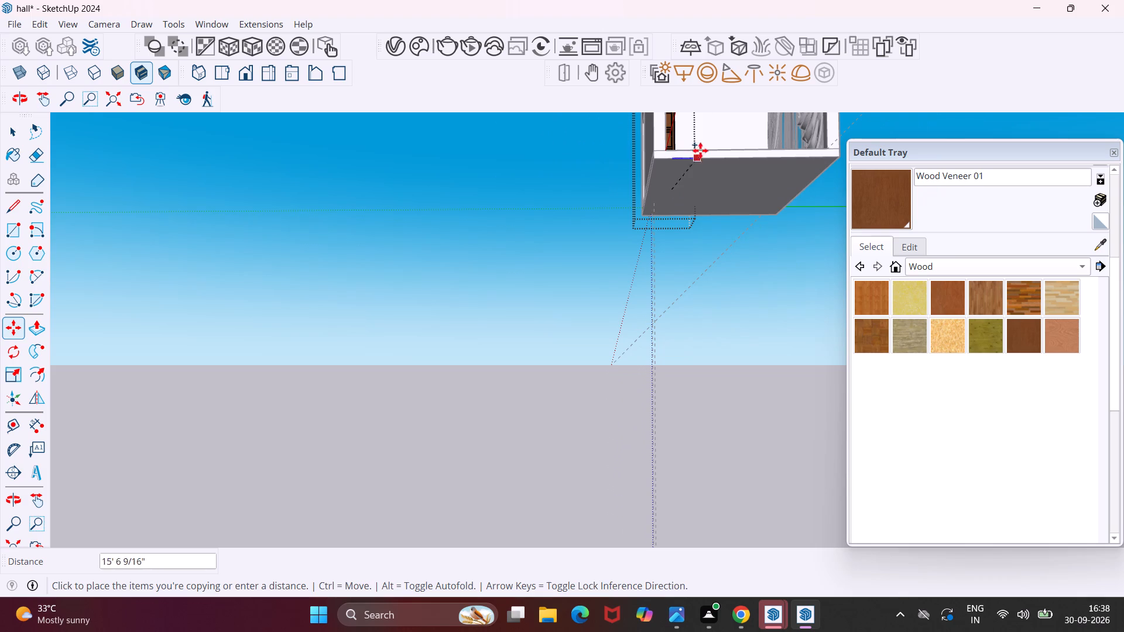
middle_drag(702, 135, 626, 387)
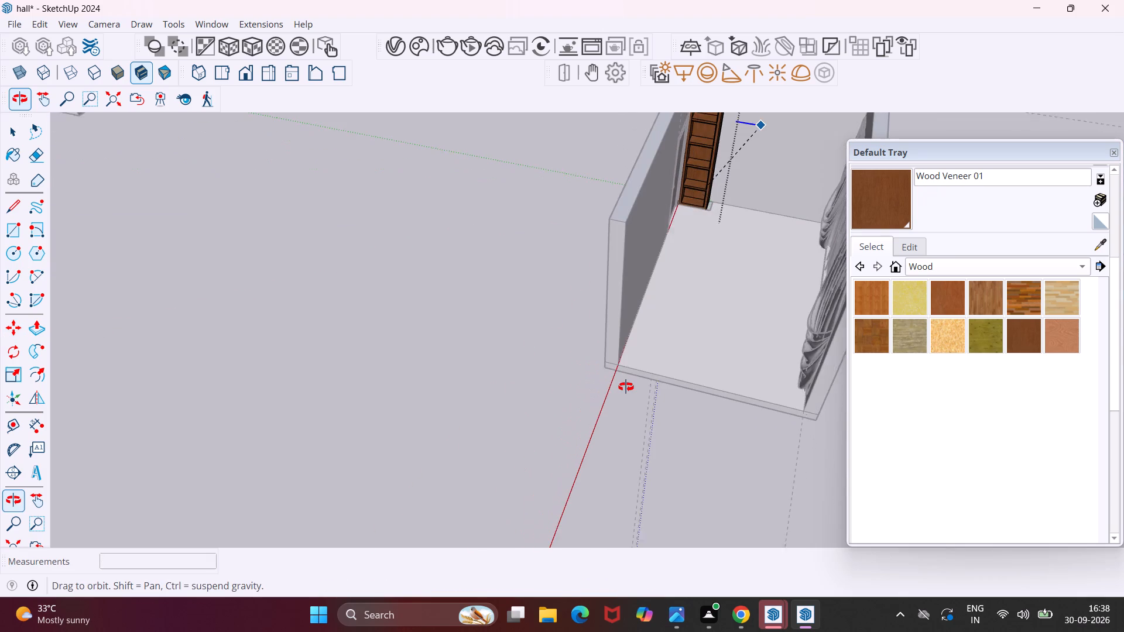
middle_drag(626, 387, 626, 390)
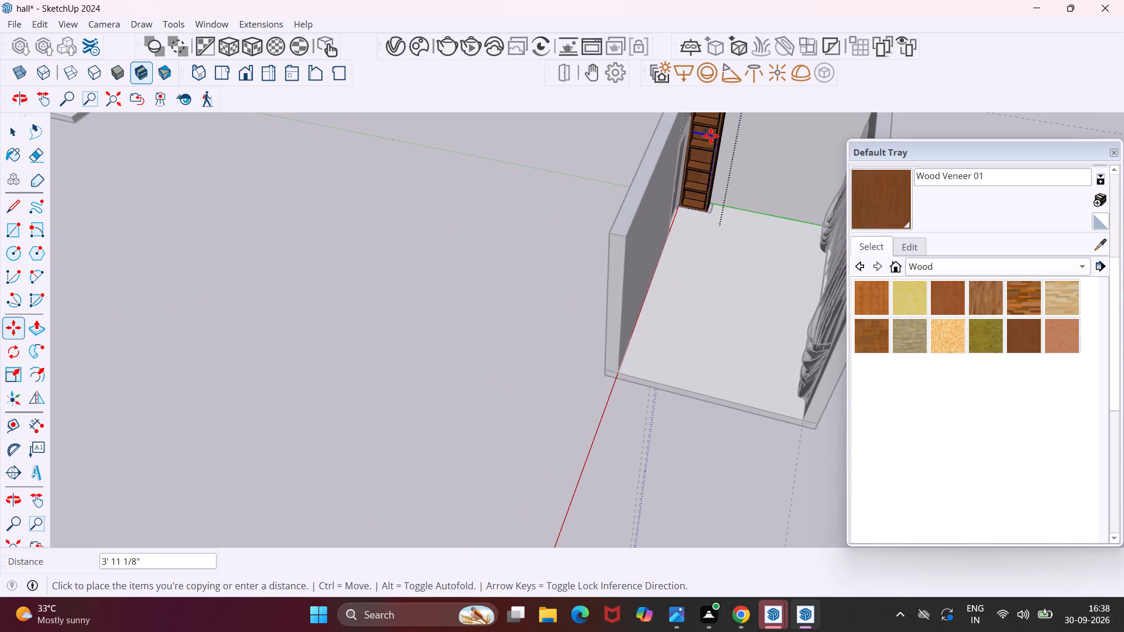
middle_drag(711, 136, 733, 137)
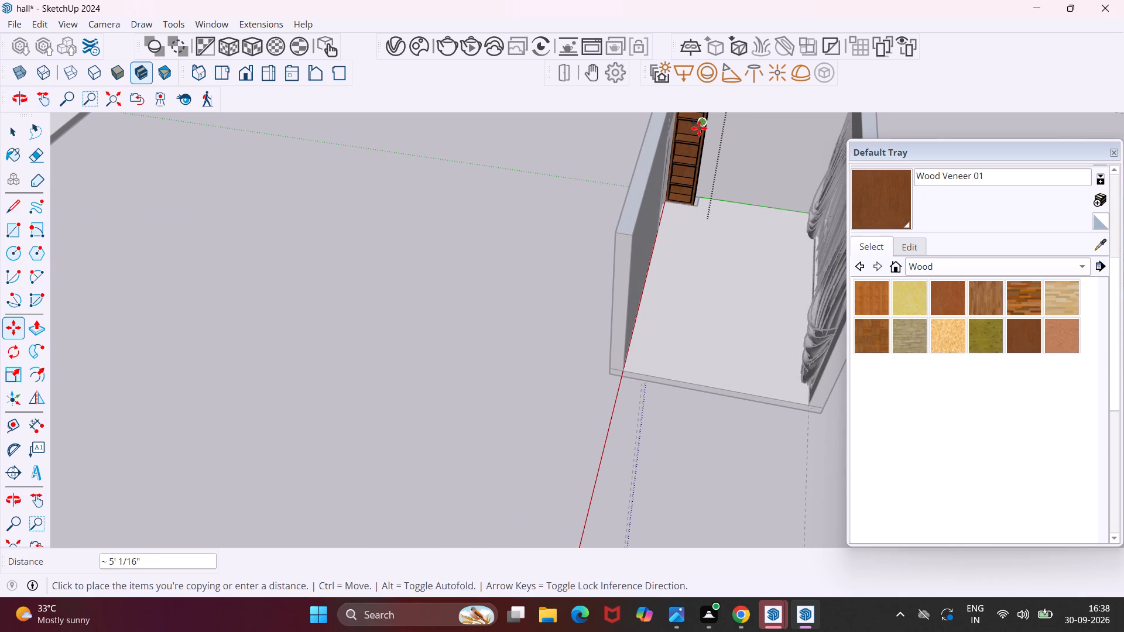
middle_drag(699, 128, 694, 50)
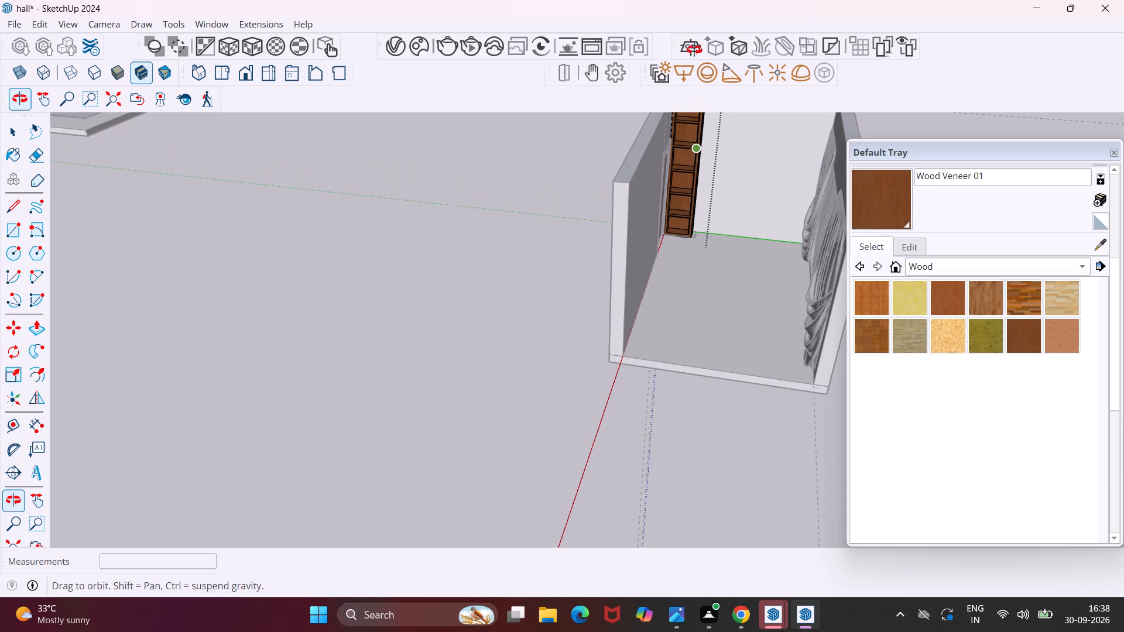
middle_drag(694, 50, 697, 0)
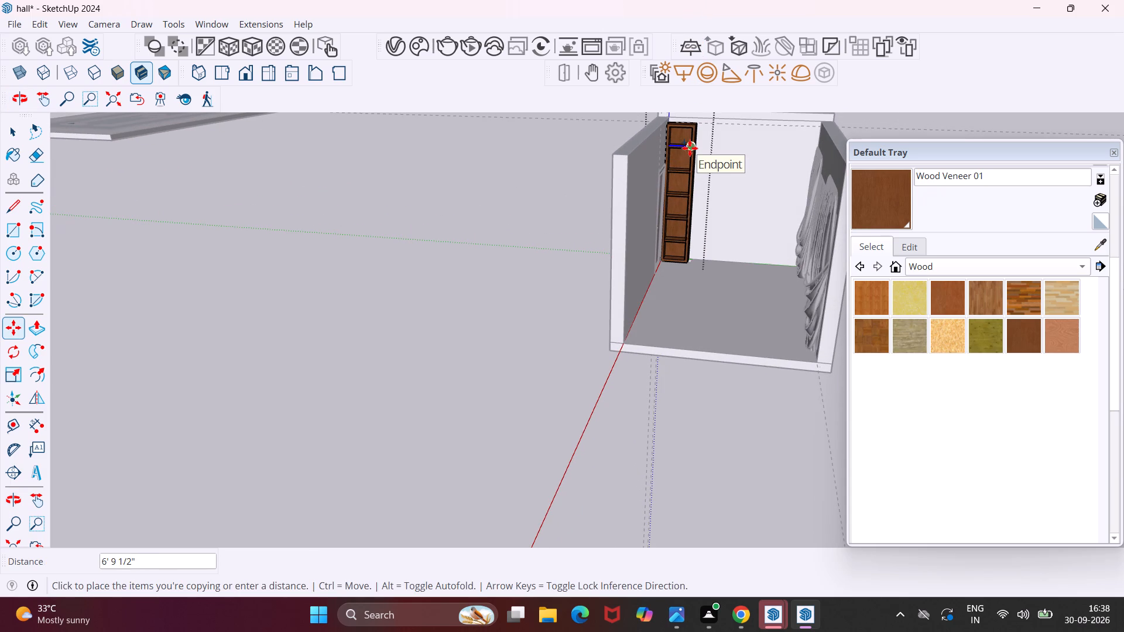
scroll(689, 150, up, 11)
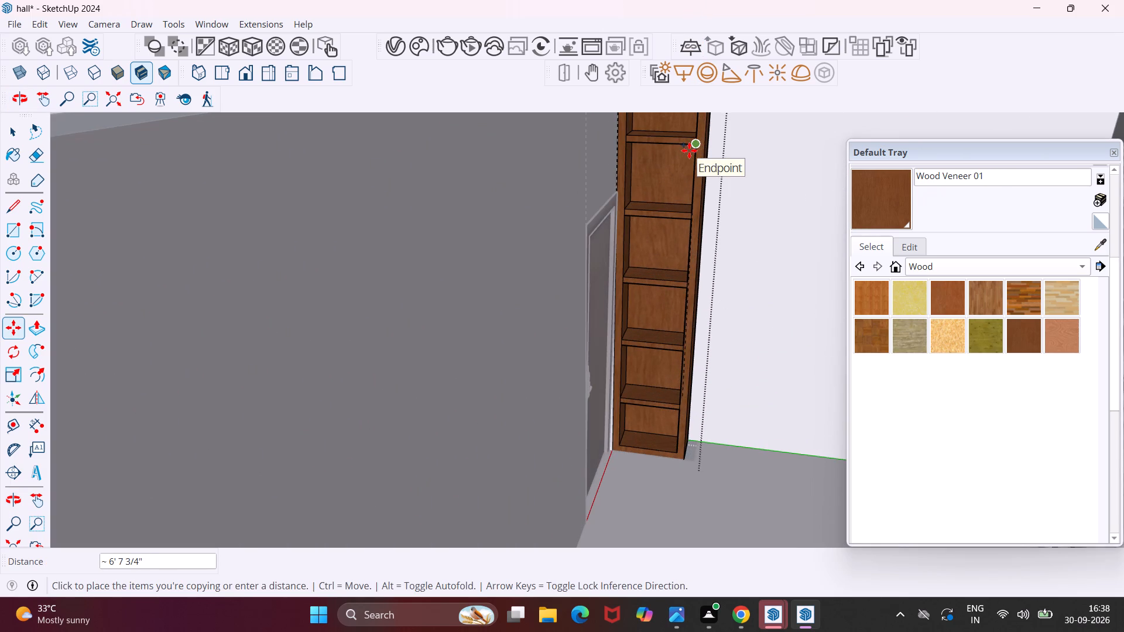
middle_drag(689, 150, 707, 76)
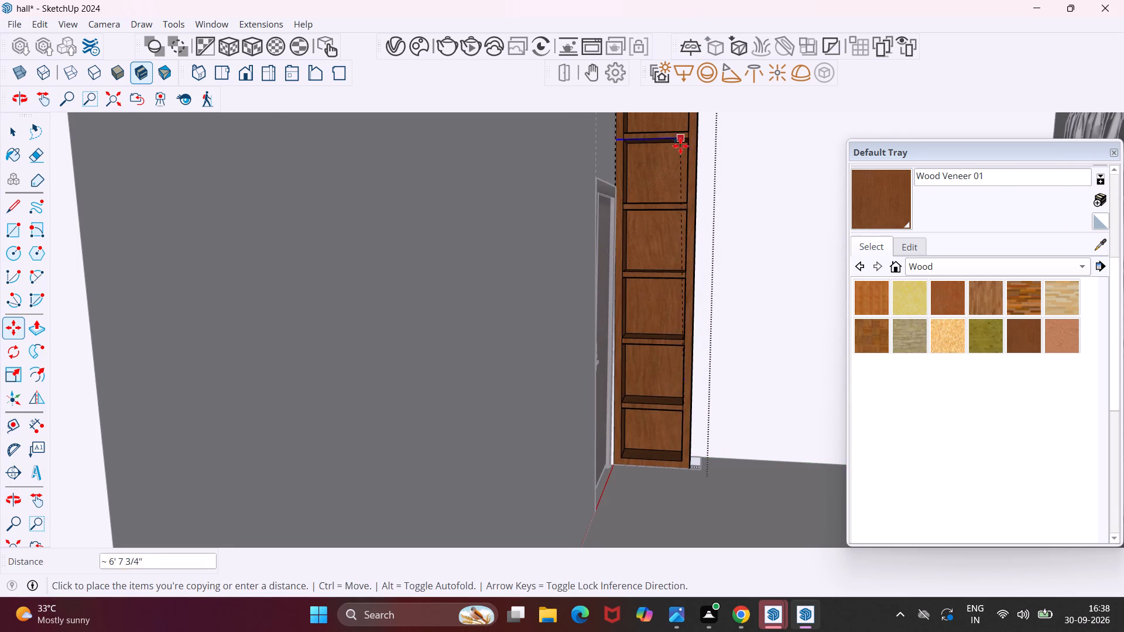
scroll(680, 153, up, 10)
middle_drag(684, 146, 690, 127)
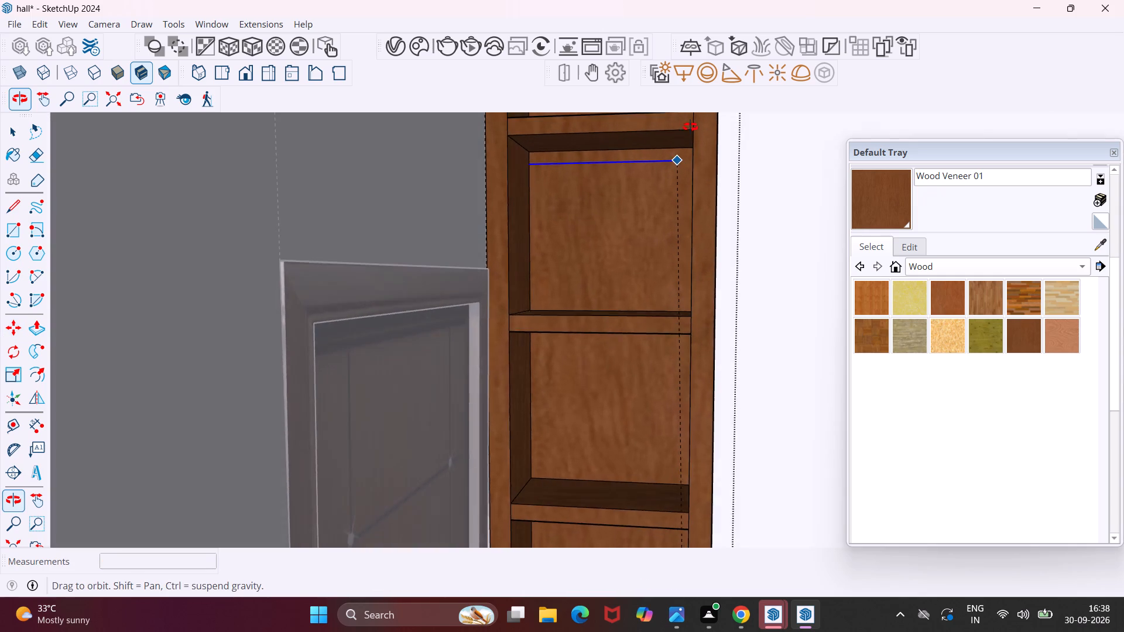
middle_drag(690, 127, 693, 115)
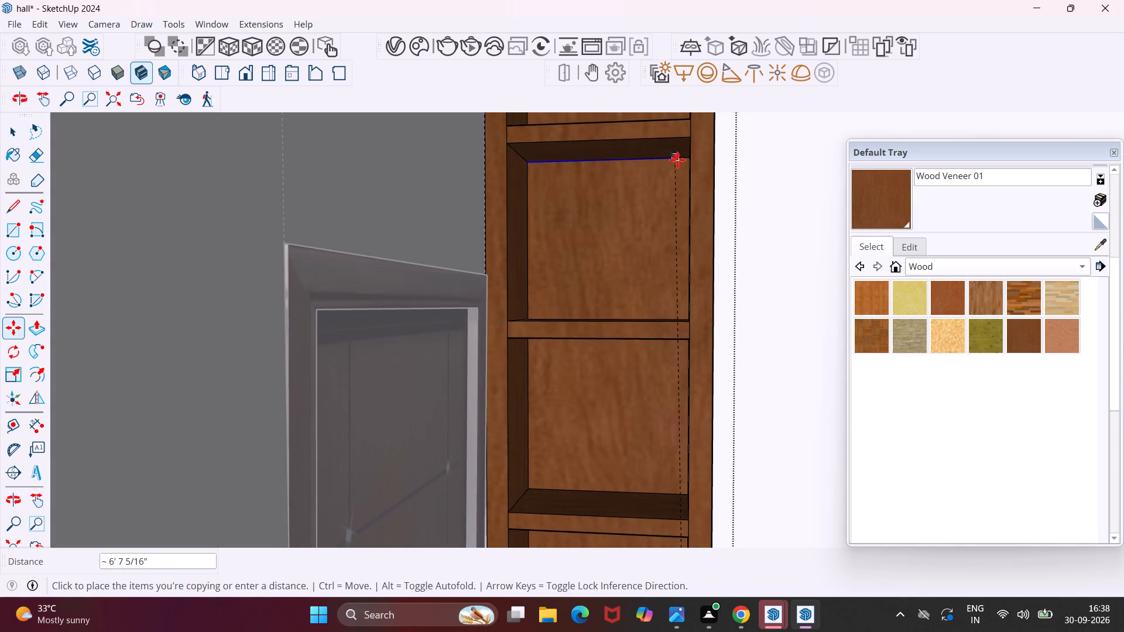
scroll(688, 159, up, 8)
middle_drag(688, 159, 722, 149)
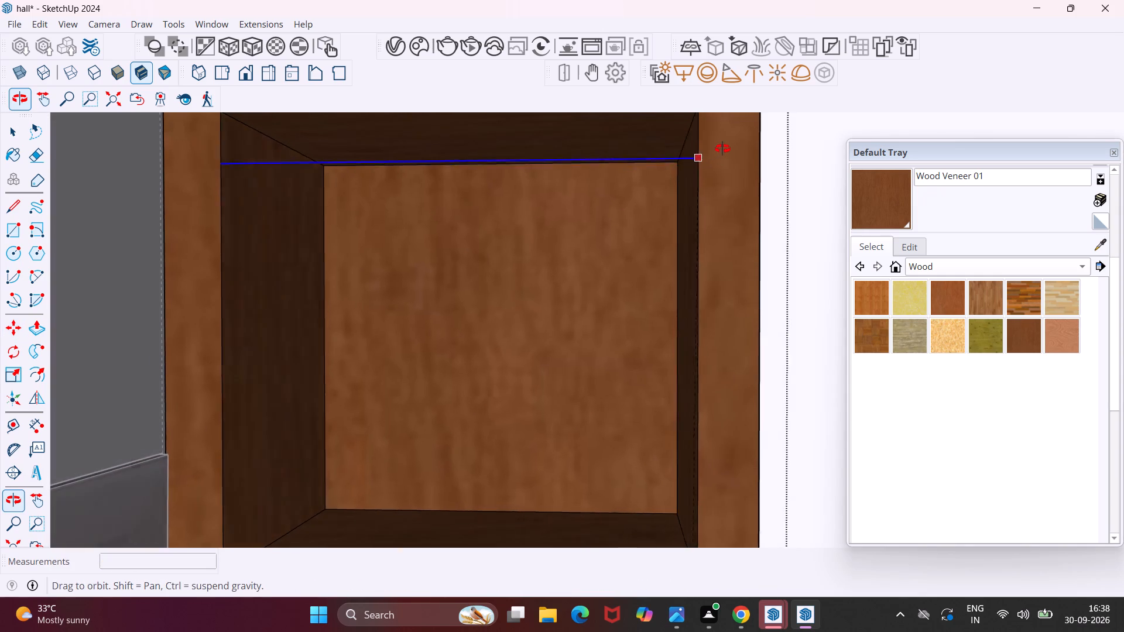
middle_drag(722, 149, 743, 149)
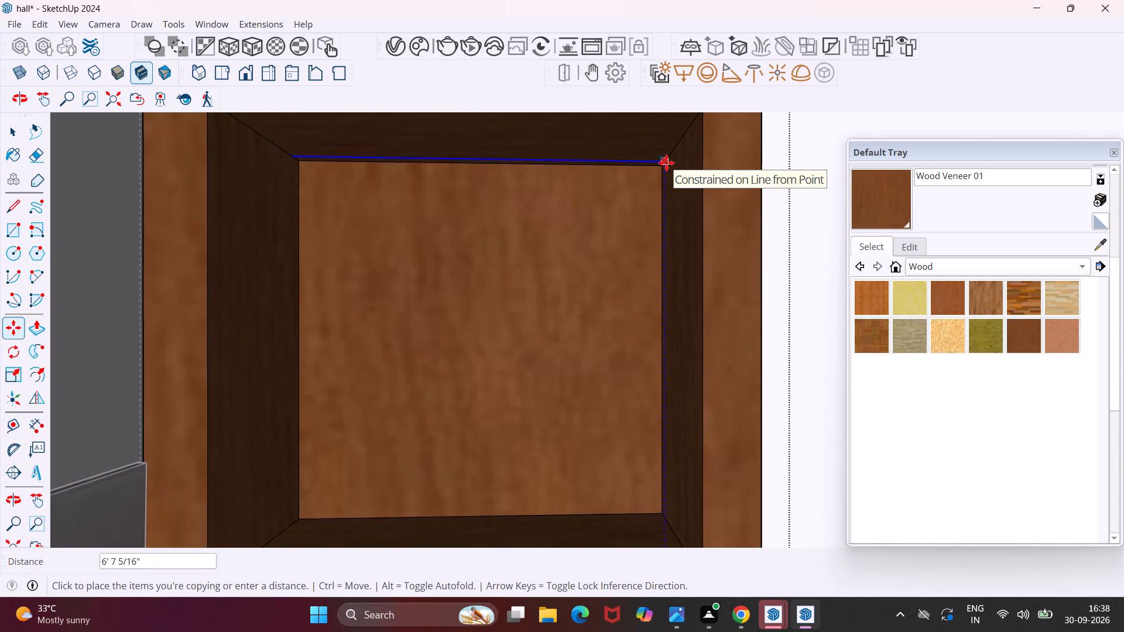
scroll(666, 163, up, 19)
scroll(653, 154, up, 2)
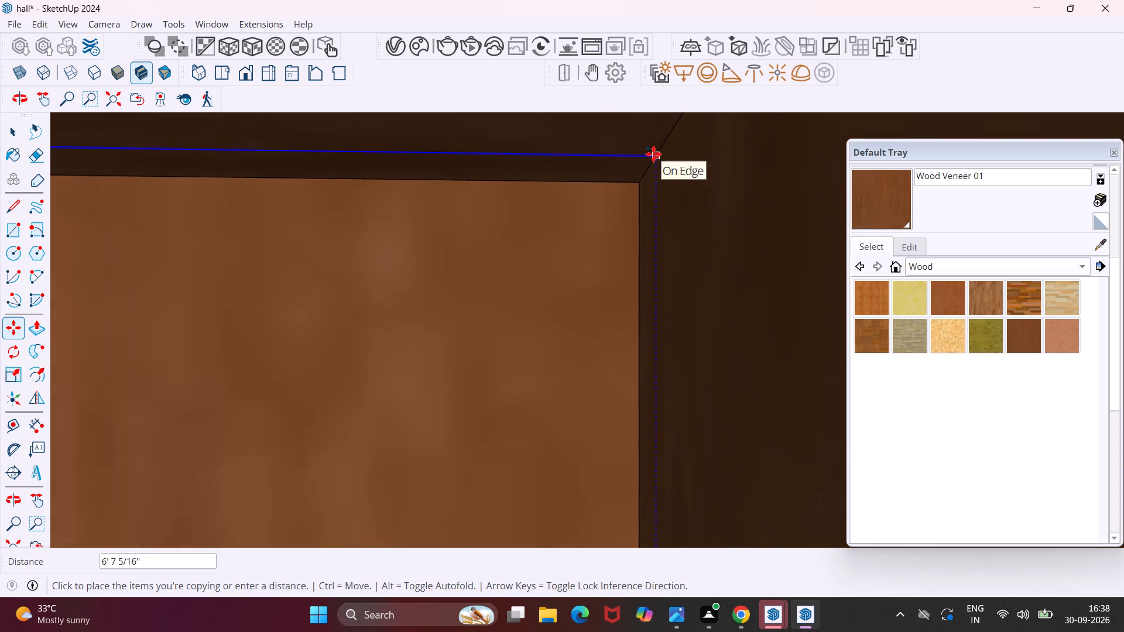
scroll(653, 154, up, 14)
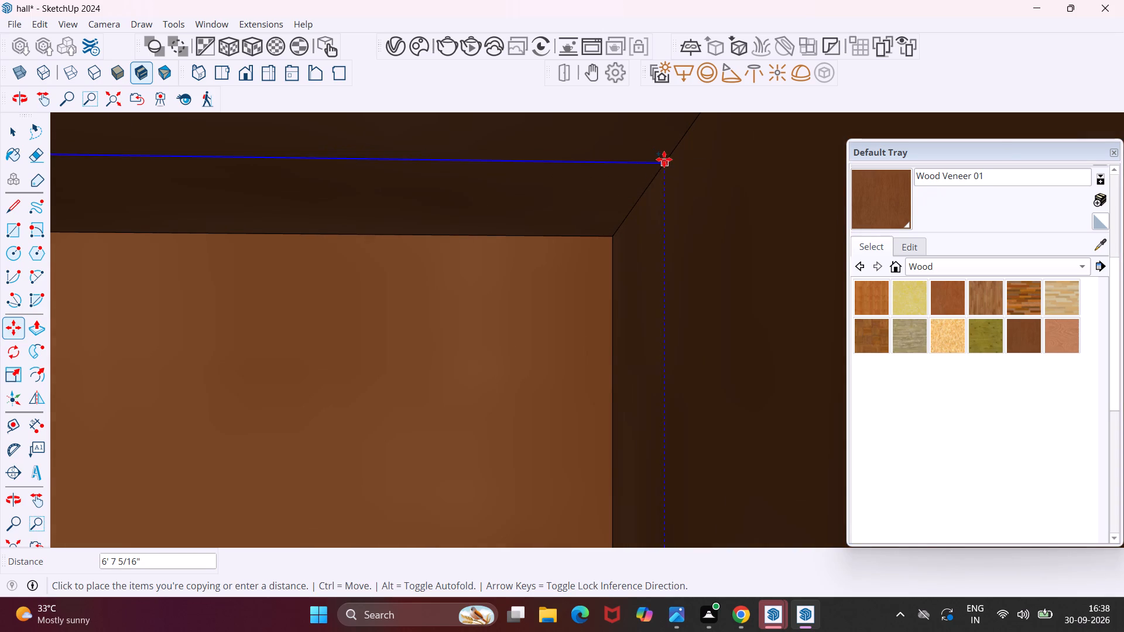
scroll(667, 160, up, 17)
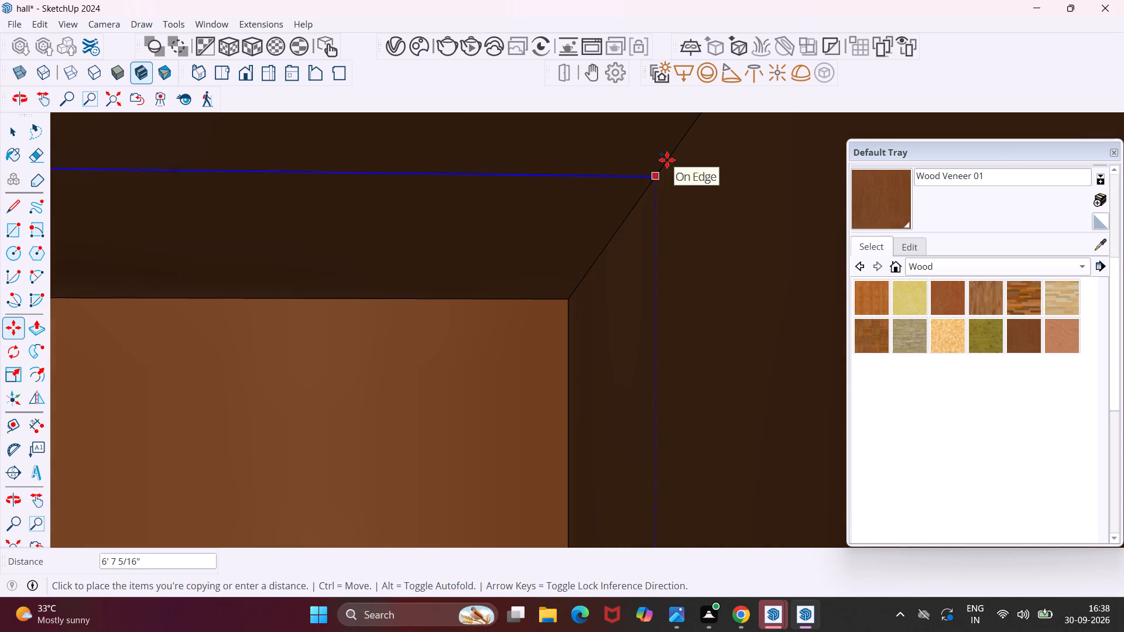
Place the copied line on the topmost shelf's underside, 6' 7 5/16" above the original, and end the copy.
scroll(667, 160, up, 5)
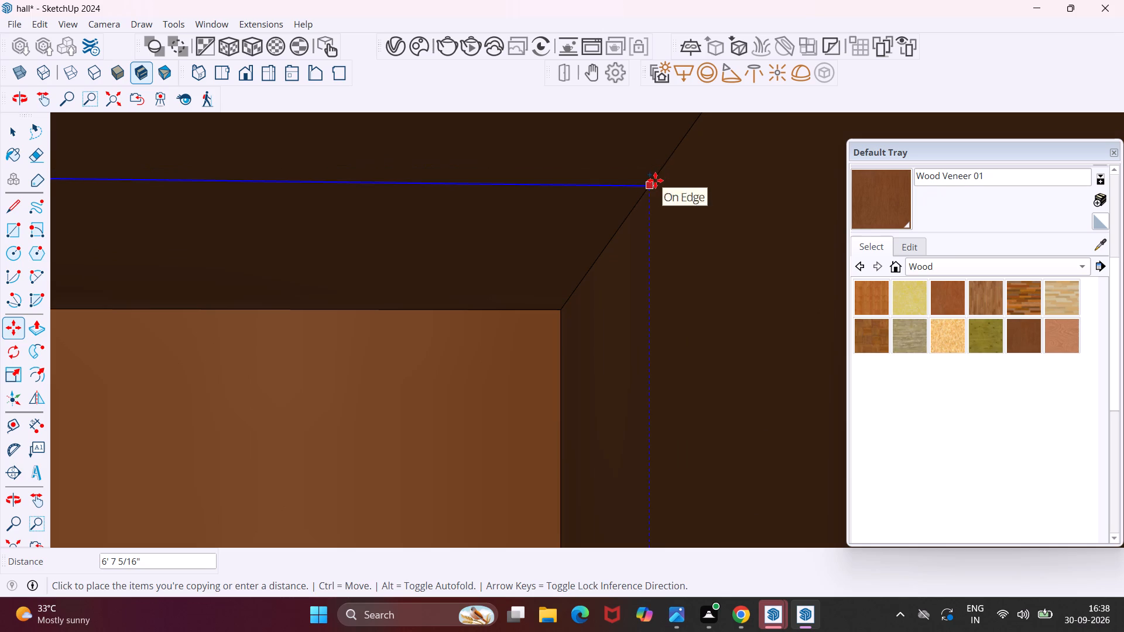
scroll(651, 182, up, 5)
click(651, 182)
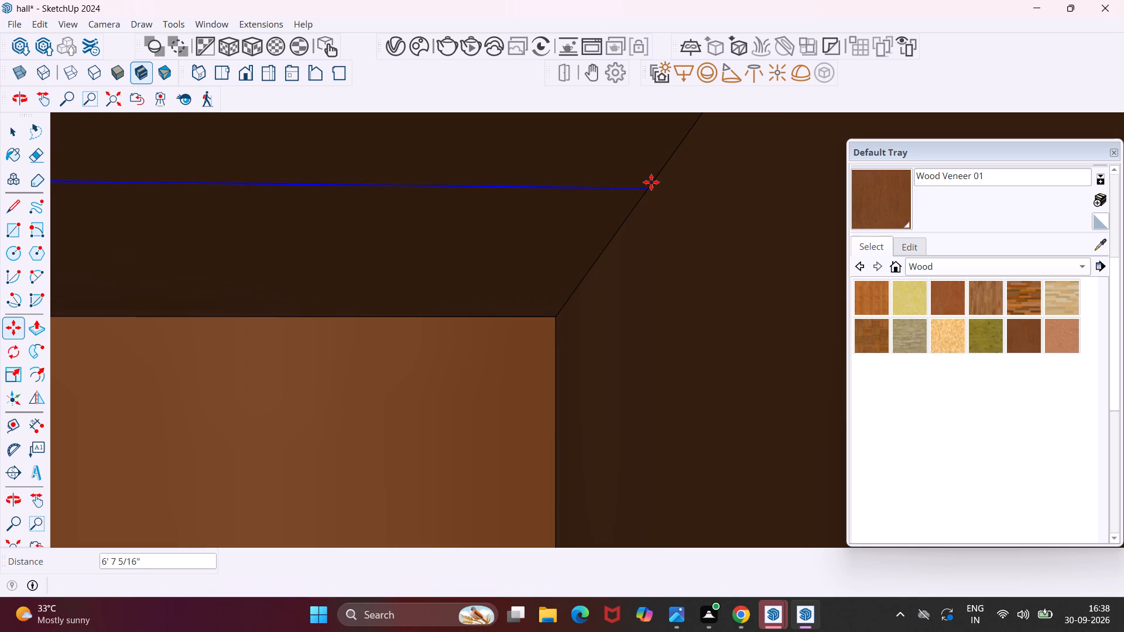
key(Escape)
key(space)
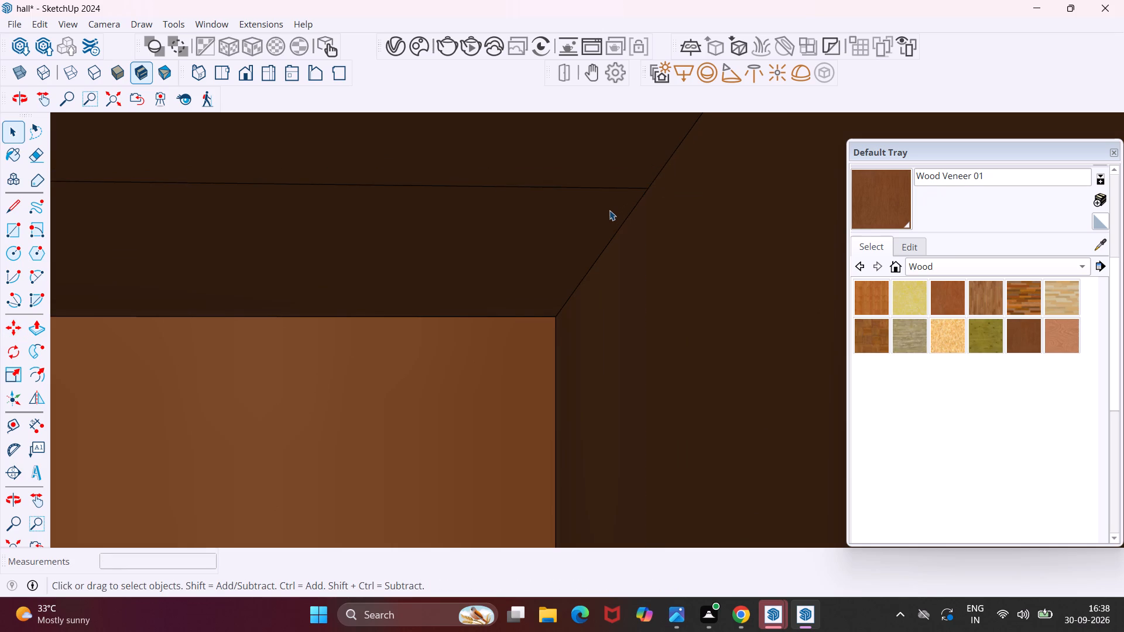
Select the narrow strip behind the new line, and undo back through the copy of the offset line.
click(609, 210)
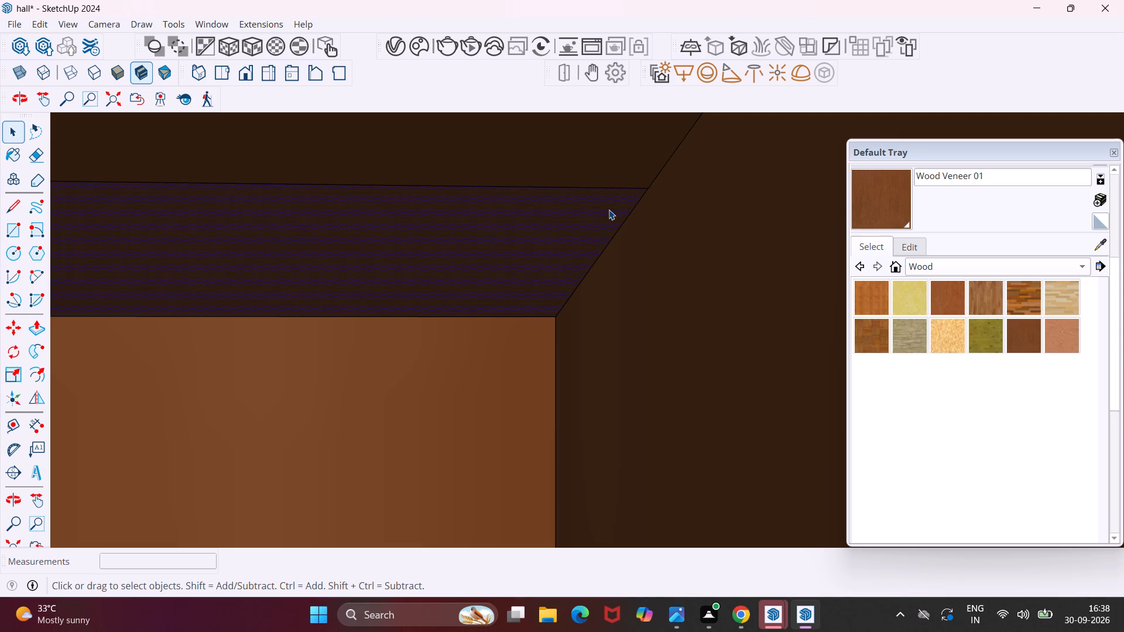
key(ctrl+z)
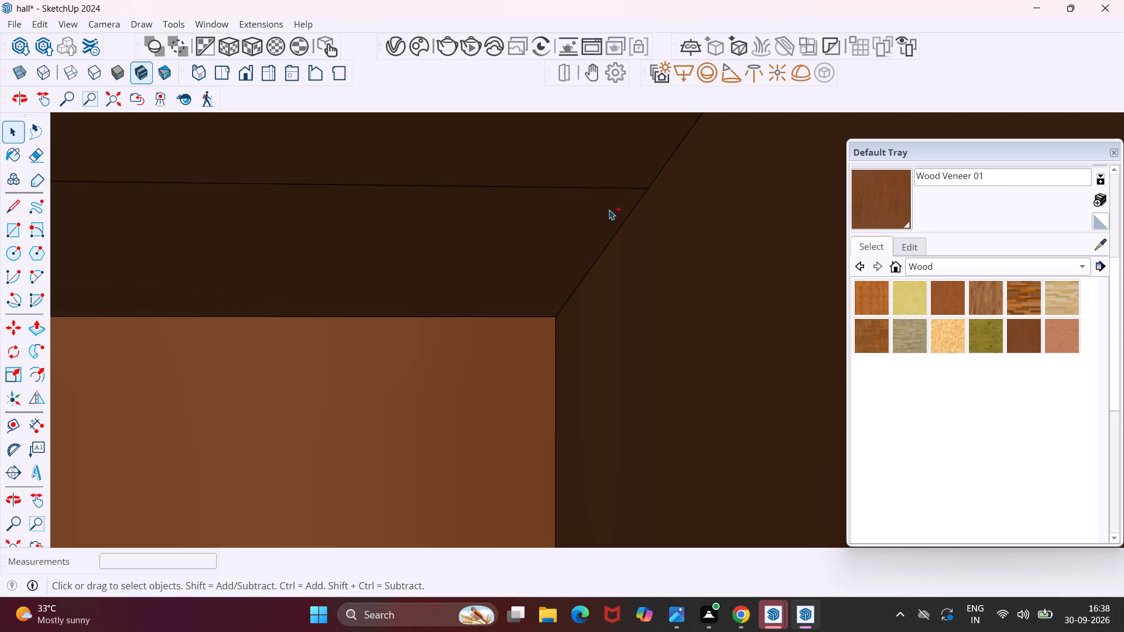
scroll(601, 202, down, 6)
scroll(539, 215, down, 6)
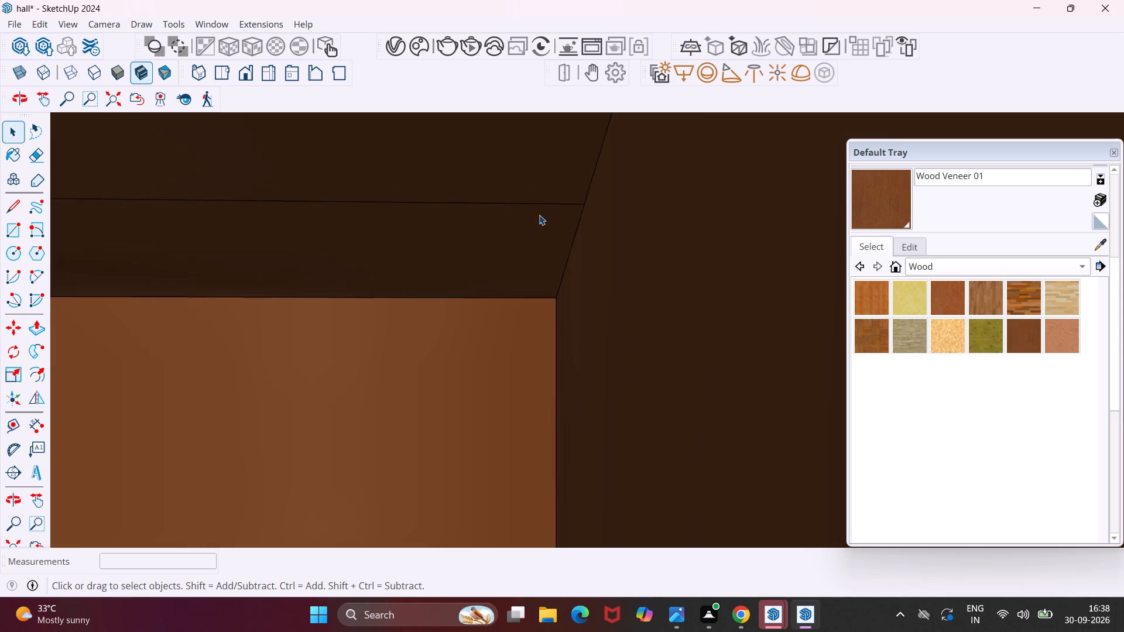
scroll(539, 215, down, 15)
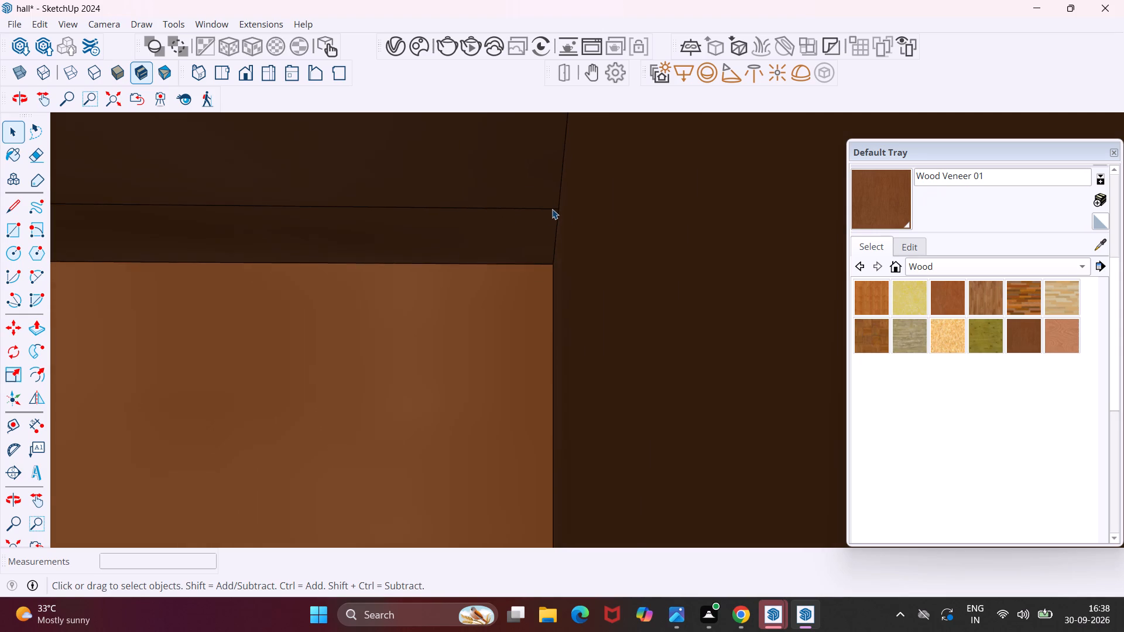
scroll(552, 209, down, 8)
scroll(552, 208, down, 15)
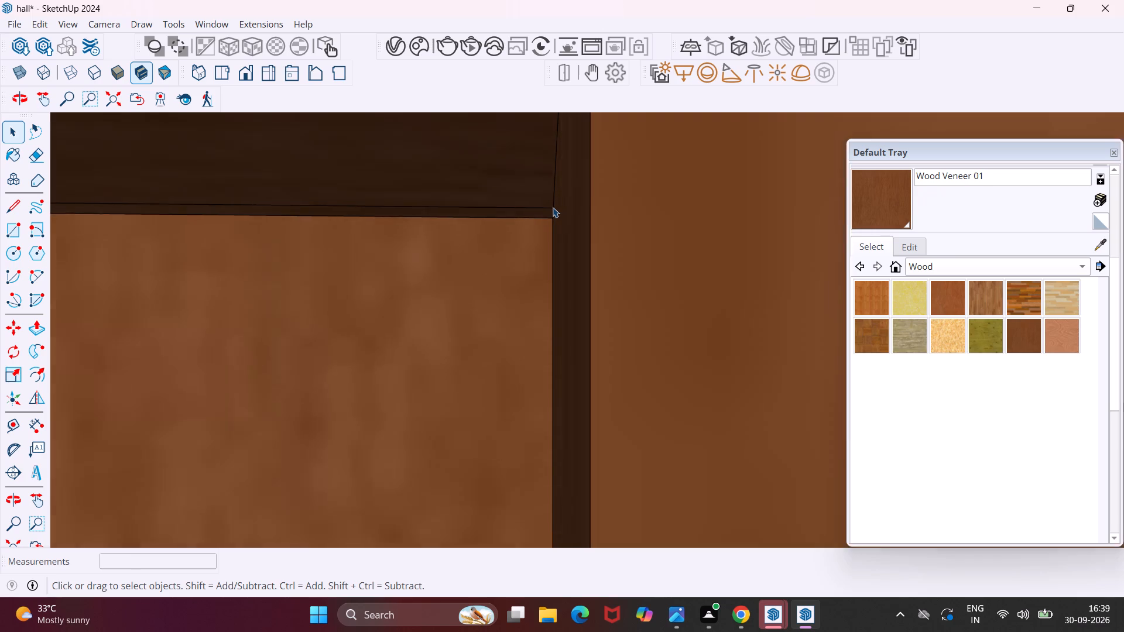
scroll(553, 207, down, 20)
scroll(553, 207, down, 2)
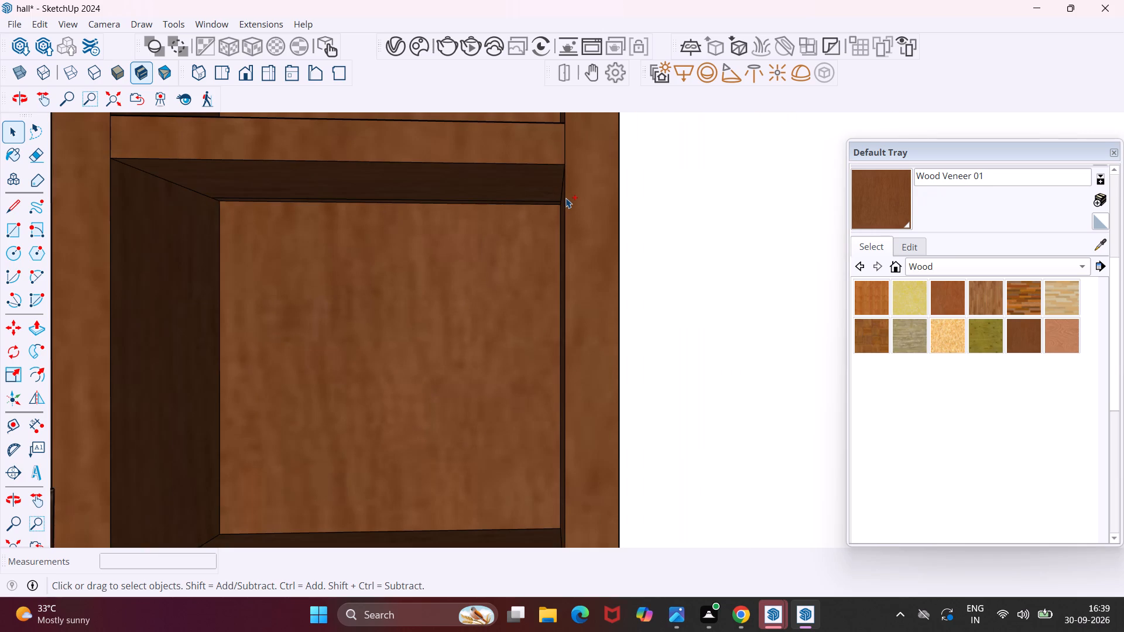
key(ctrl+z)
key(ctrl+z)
Copy the offset line from the lowest shelf's underside straight up 6' 7 5/16" to the topmost shelf's underside.
scroll(548, 207, down, 6)
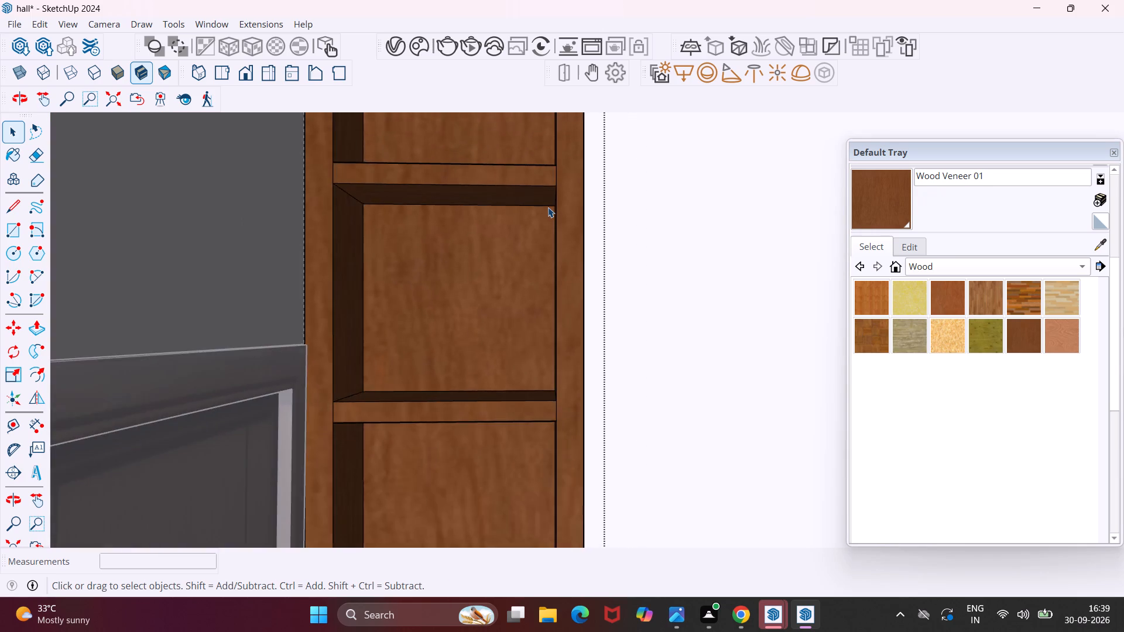
scroll(548, 207, down, 6)
scroll(527, 290, down, 14)
scroll(518, 438, up, 5)
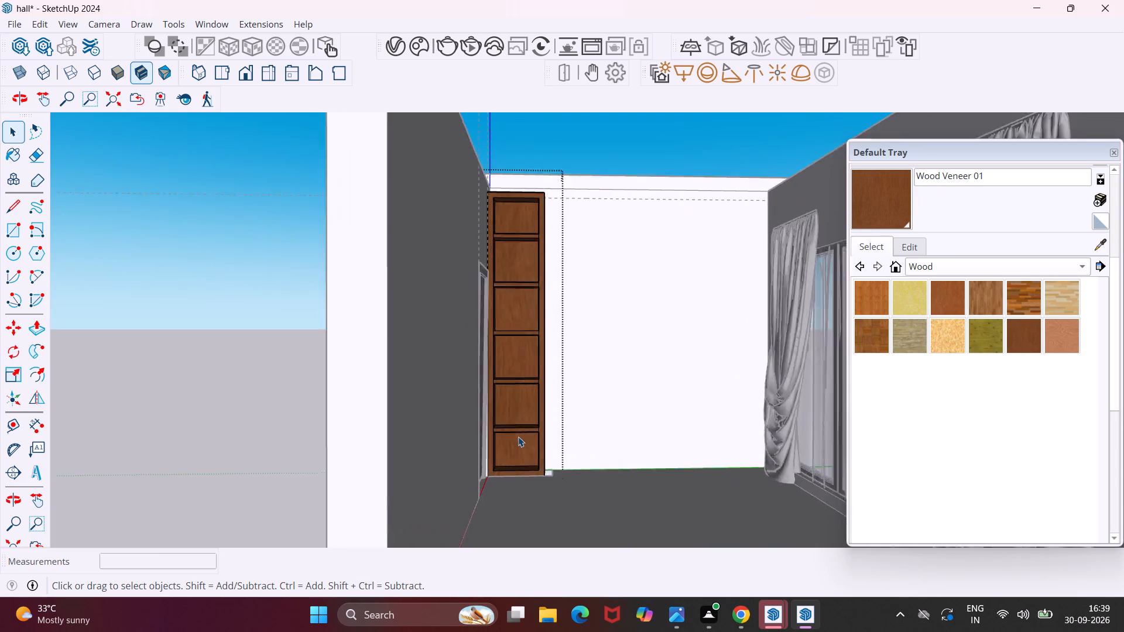
scroll(518, 437, up, 13)
middle_drag(514, 437, 515, 345)
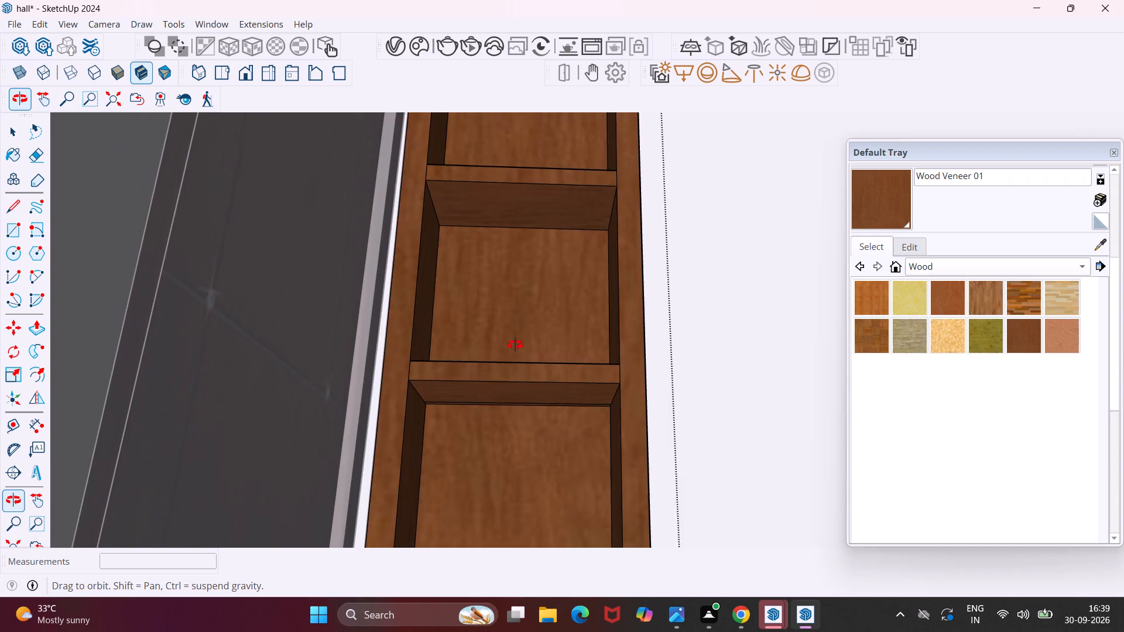
middle_drag(515, 345, 554, 356)
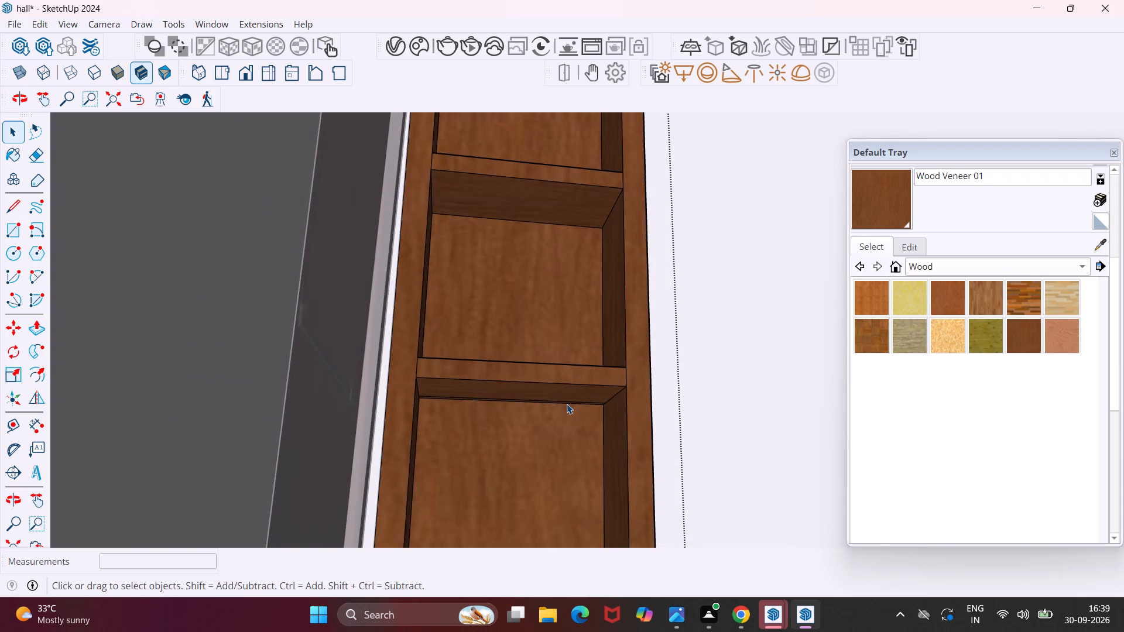
scroll(582, 403, up, 10)
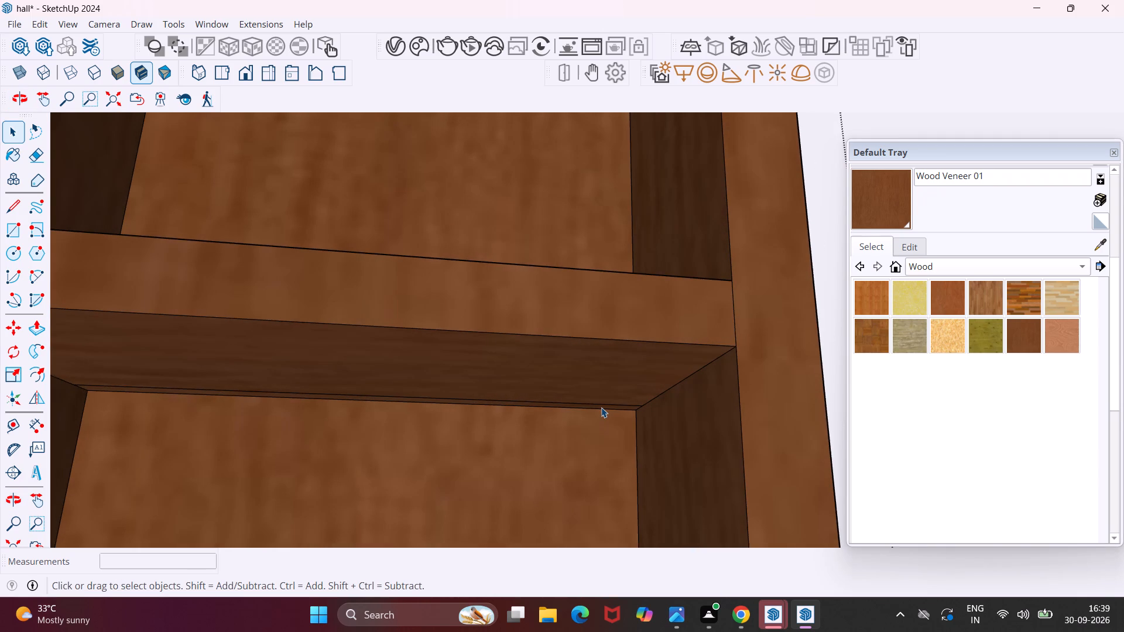
click(601, 406)
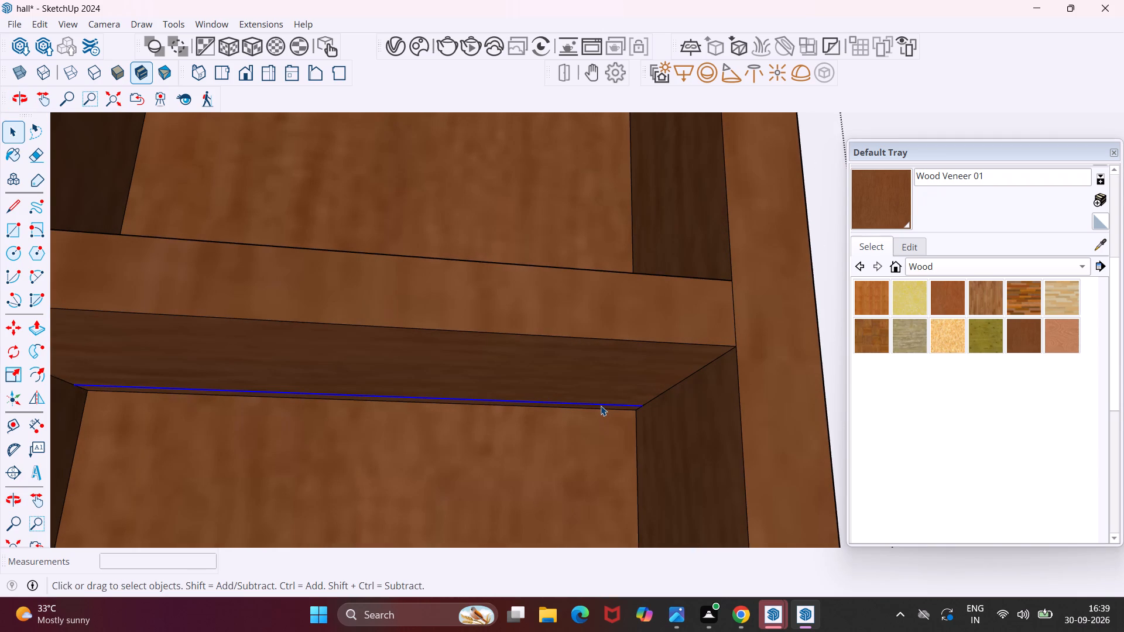
key(m)
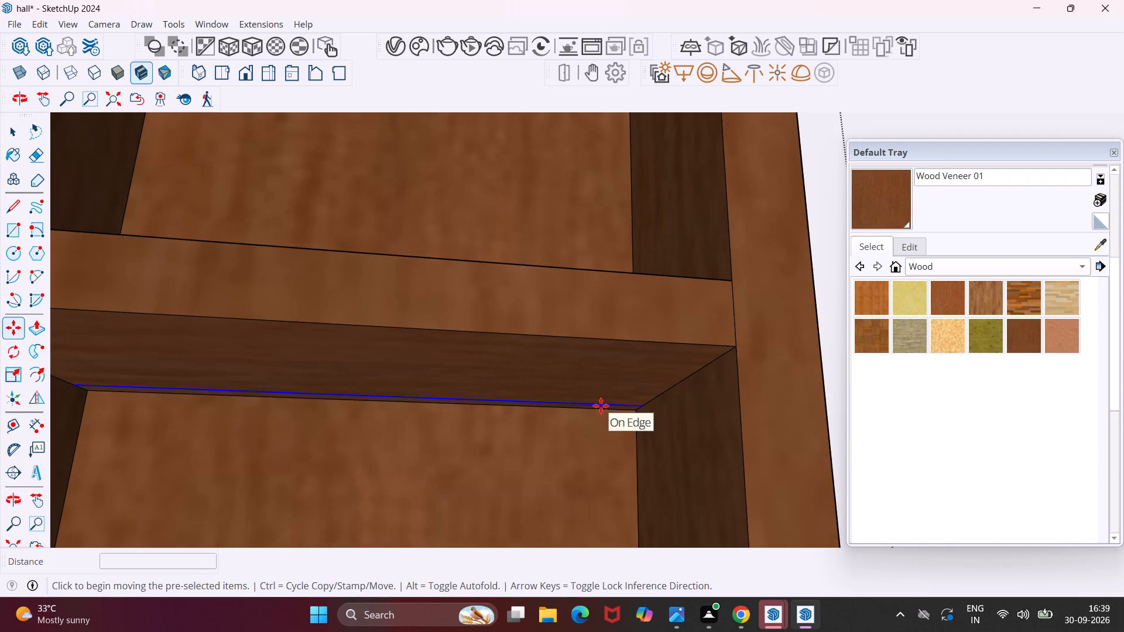
click(646, 408)
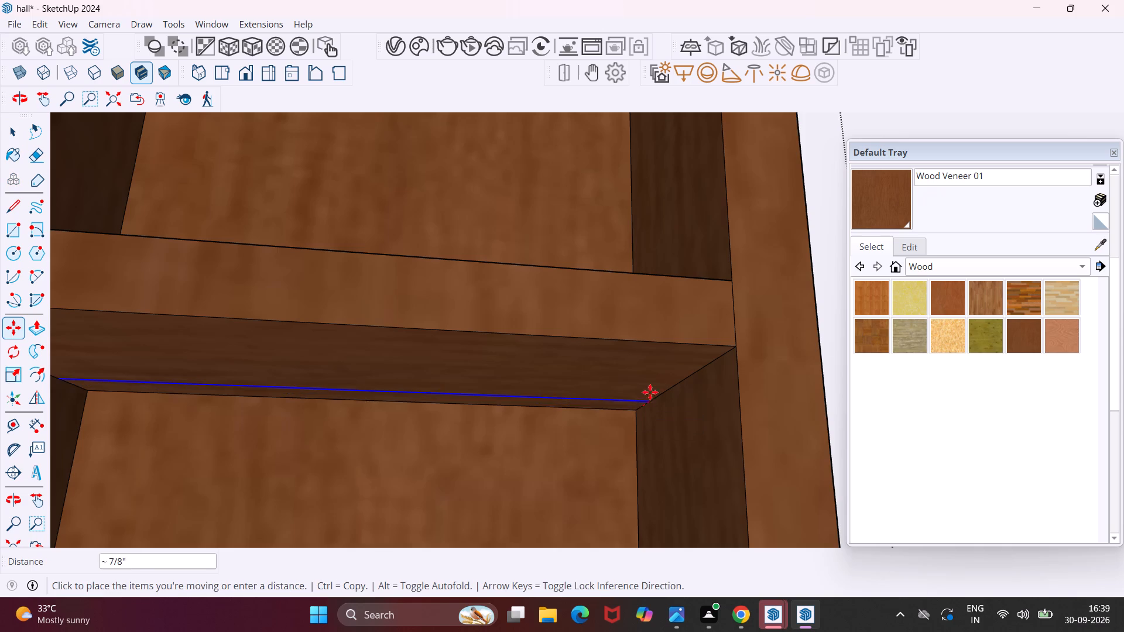
scroll(660, 359, down, 4)
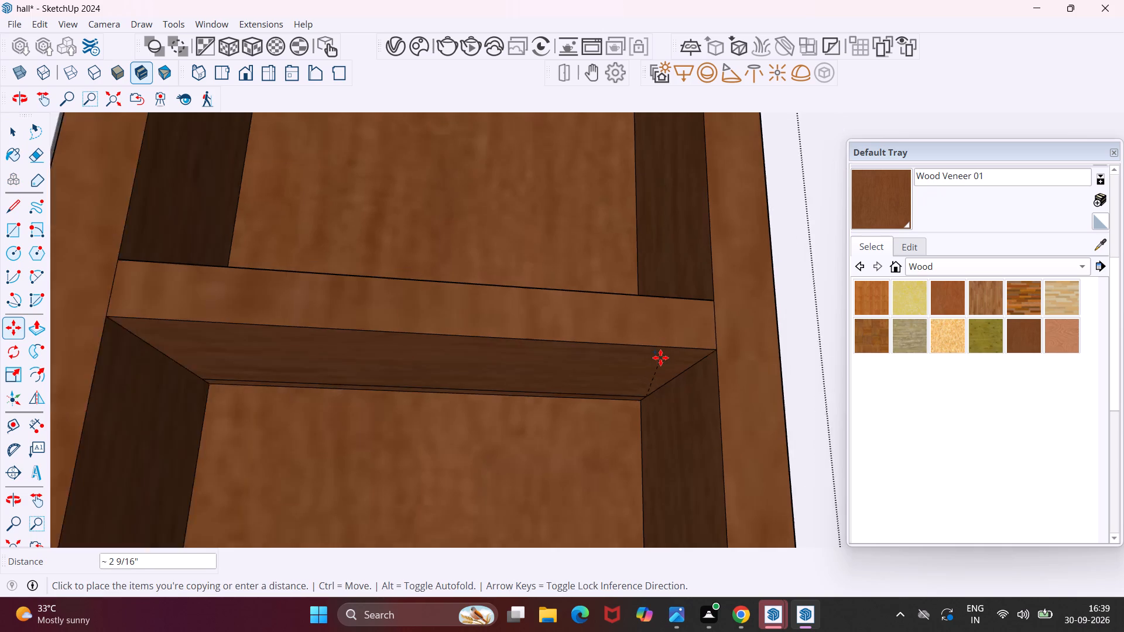
scroll(660, 358, down, 2)
scroll(661, 356, down, 20)
scroll(661, 356, down, 13)
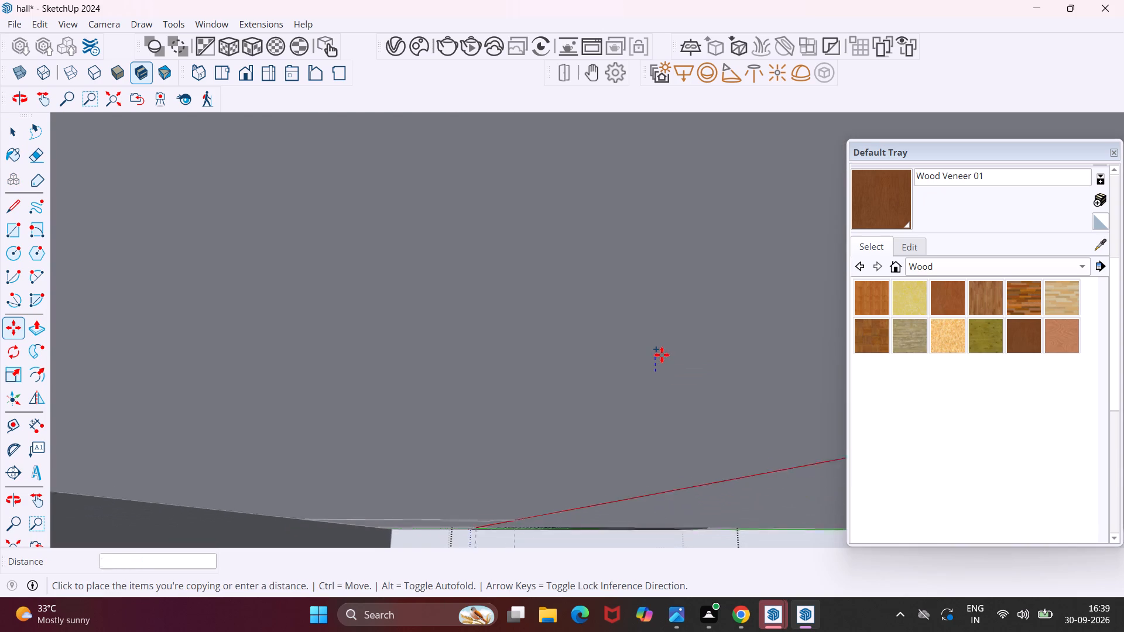
scroll(662, 355, down, 20)
scroll(662, 355, down, 17)
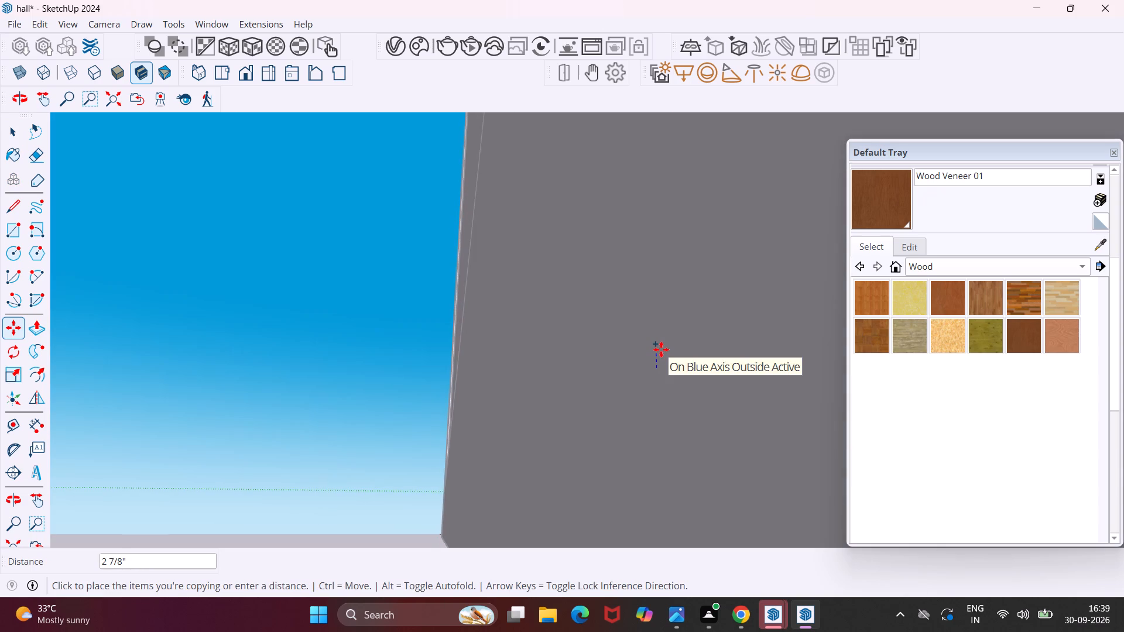
middle_drag(678, 322, 538, 396)
scroll(538, 396, down, 7)
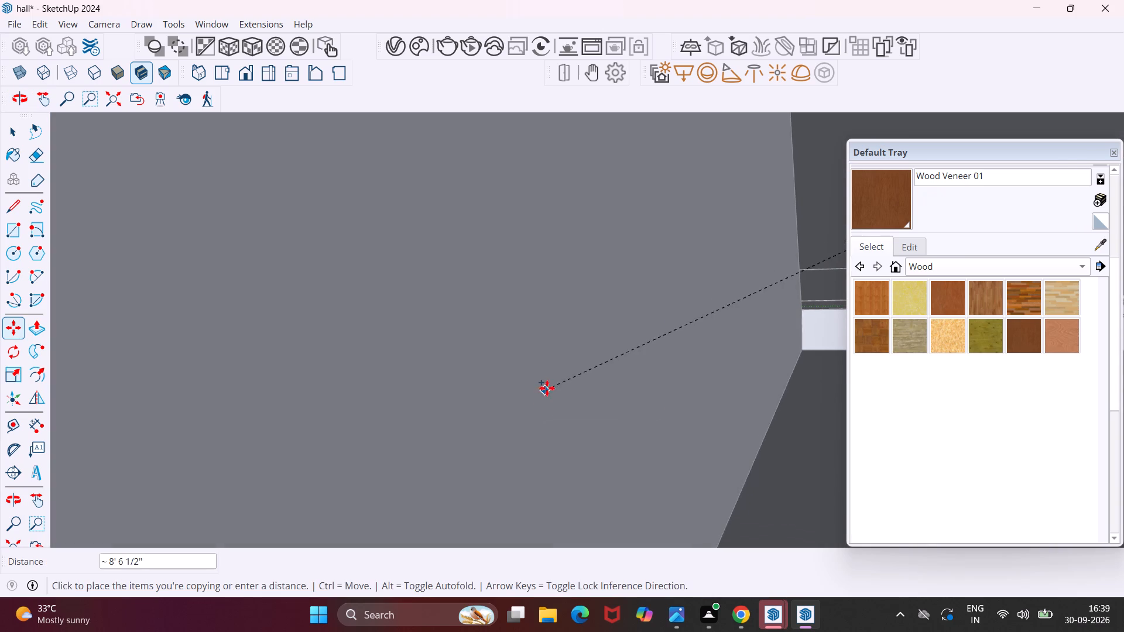
scroll(547, 388, down, 20)
scroll(547, 388, down, 20)
scroll(547, 388, down, 1)
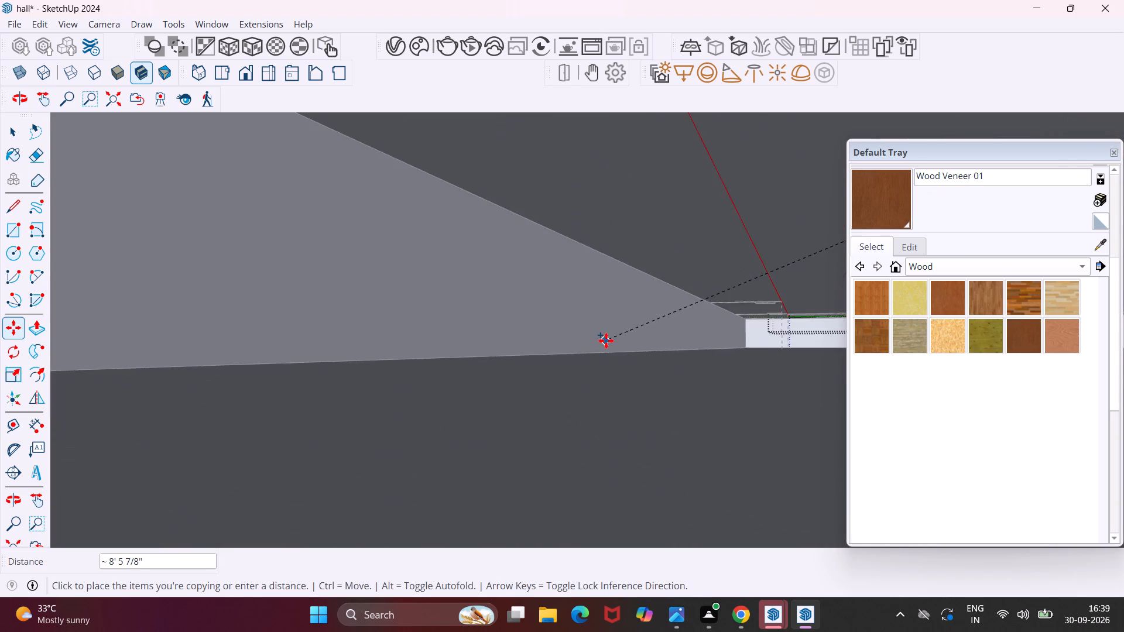
scroll(606, 341, down, 20)
scroll(606, 341, down, 20)
scroll(606, 341, down, 1)
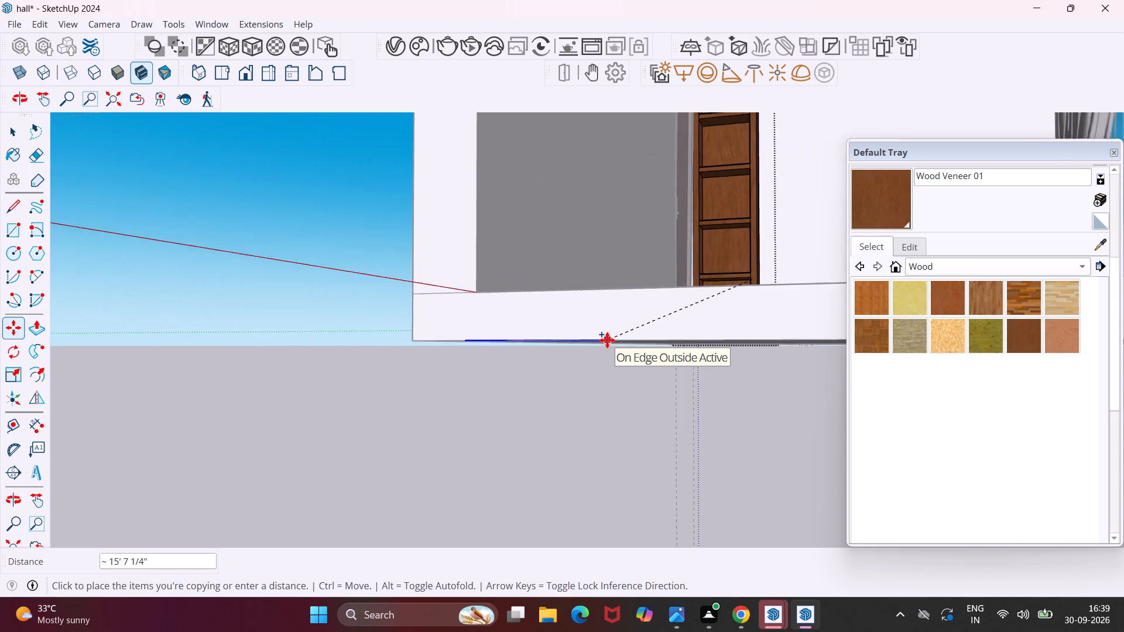
scroll(607, 340, down, 5)
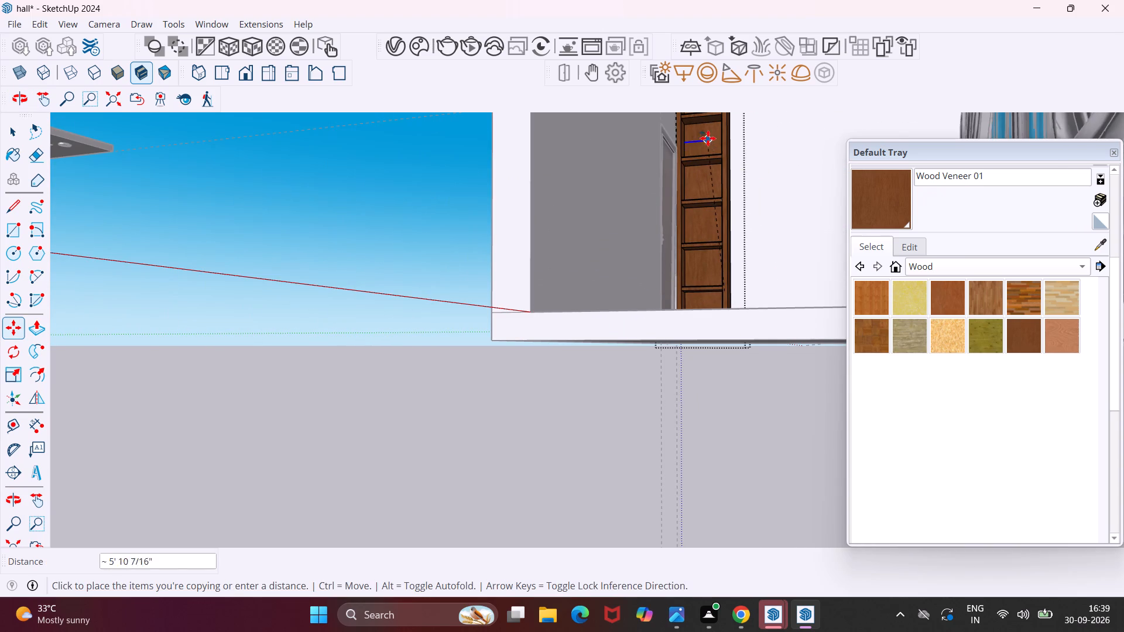
middle_drag(708, 133, 729, 202)
scroll(721, 177, down, 5)
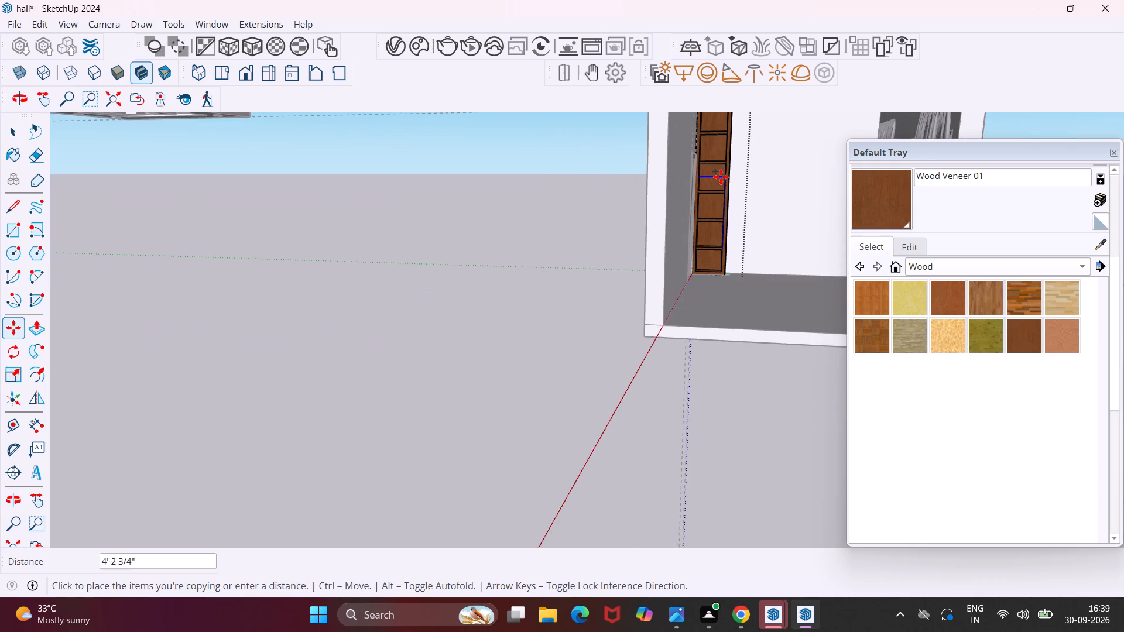
scroll(724, 167, down, 4)
scroll(719, 145, up, 7)
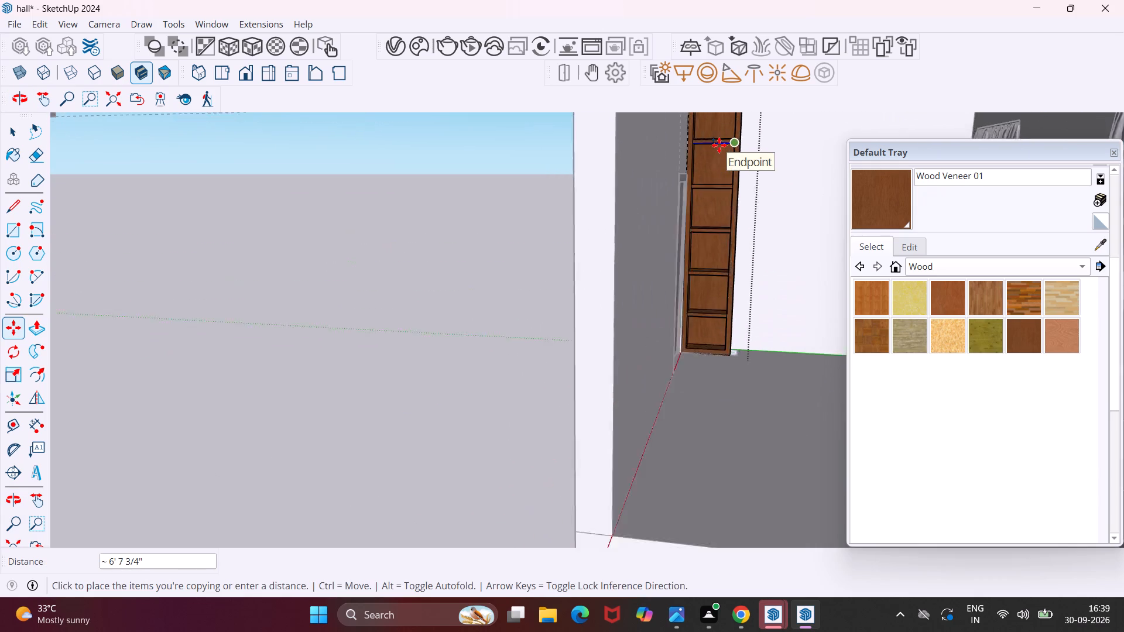
scroll(719, 145, up, 9)
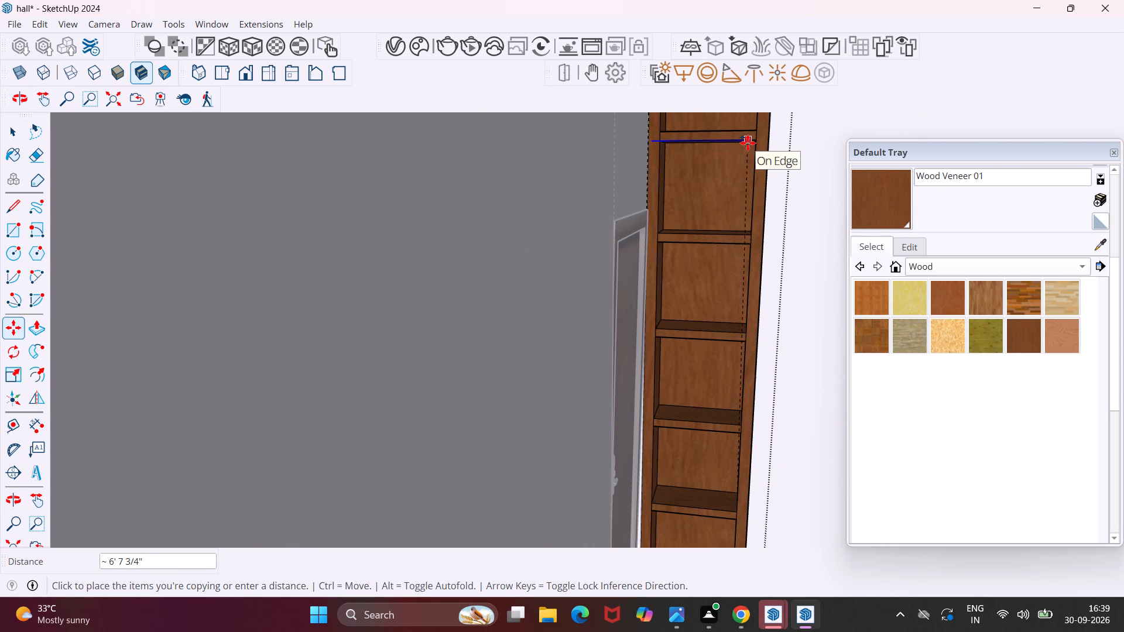
scroll(749, 142, up, 12)
middle_drag(748, 142, 748, 122)
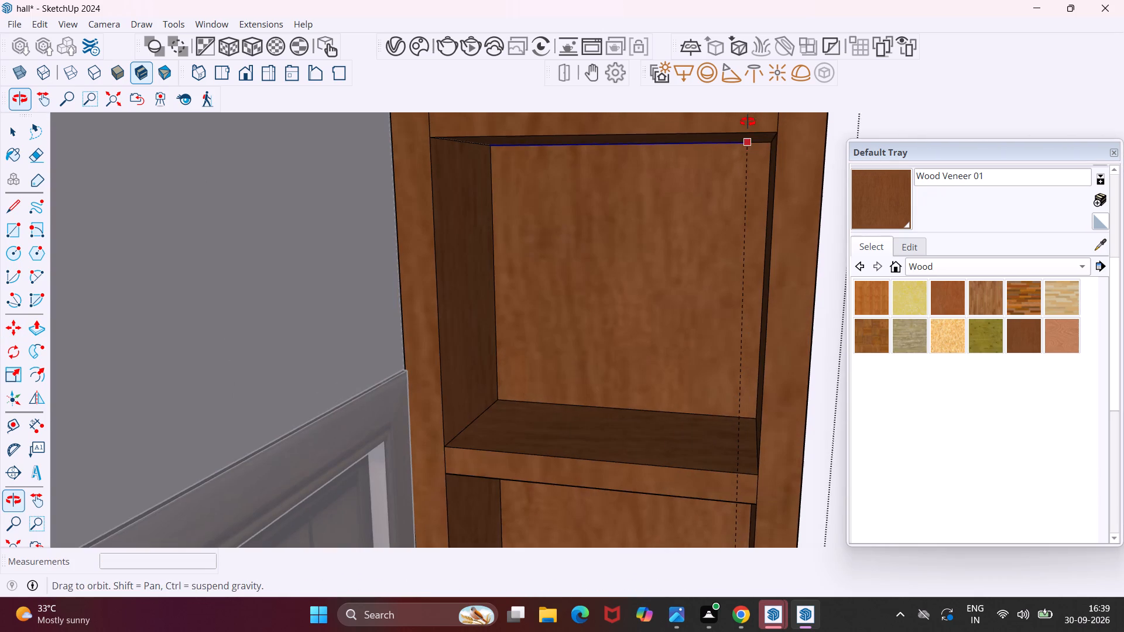
middle_drag(748, 122, 752, 101)
scroll(751, 155, up, 5)
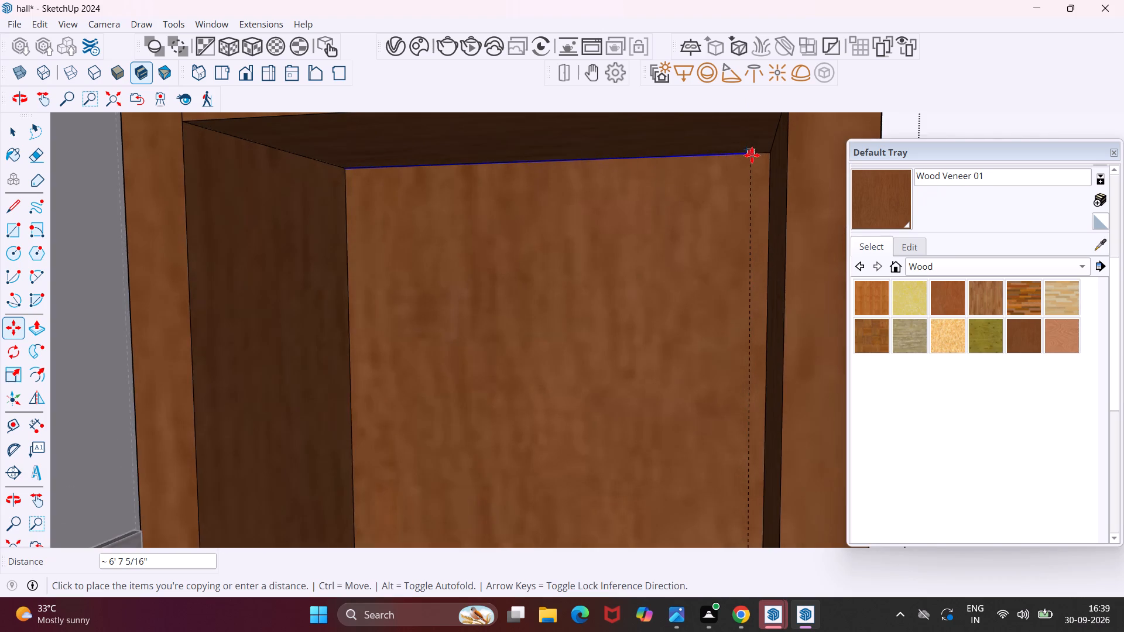
scroll(752, 155, up, 5)
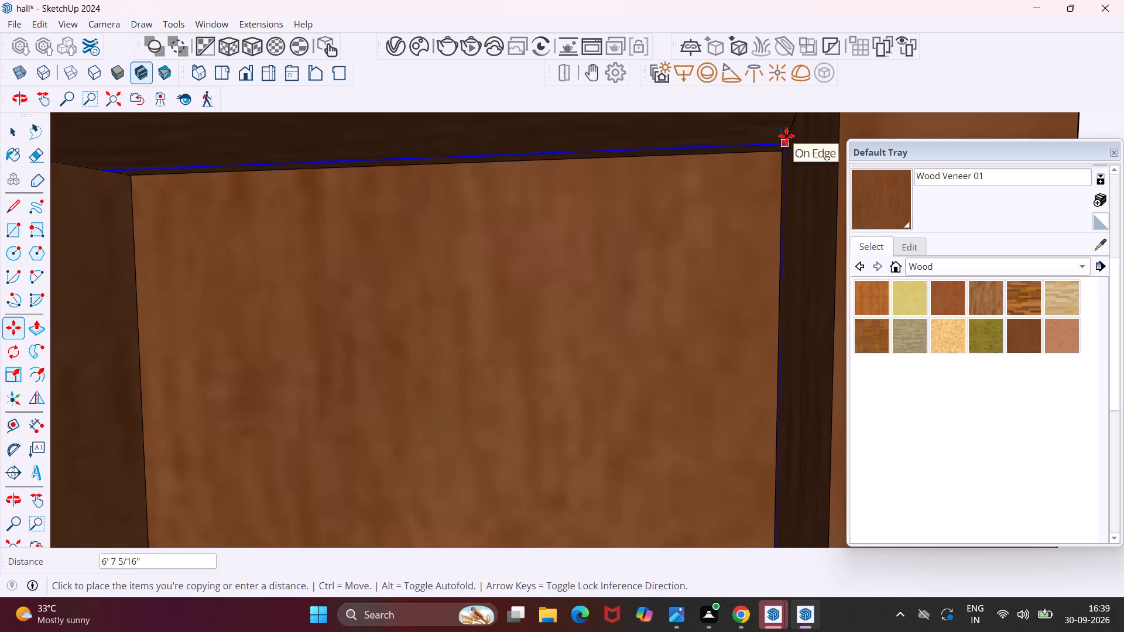
scroll(786, 136, up, 8)
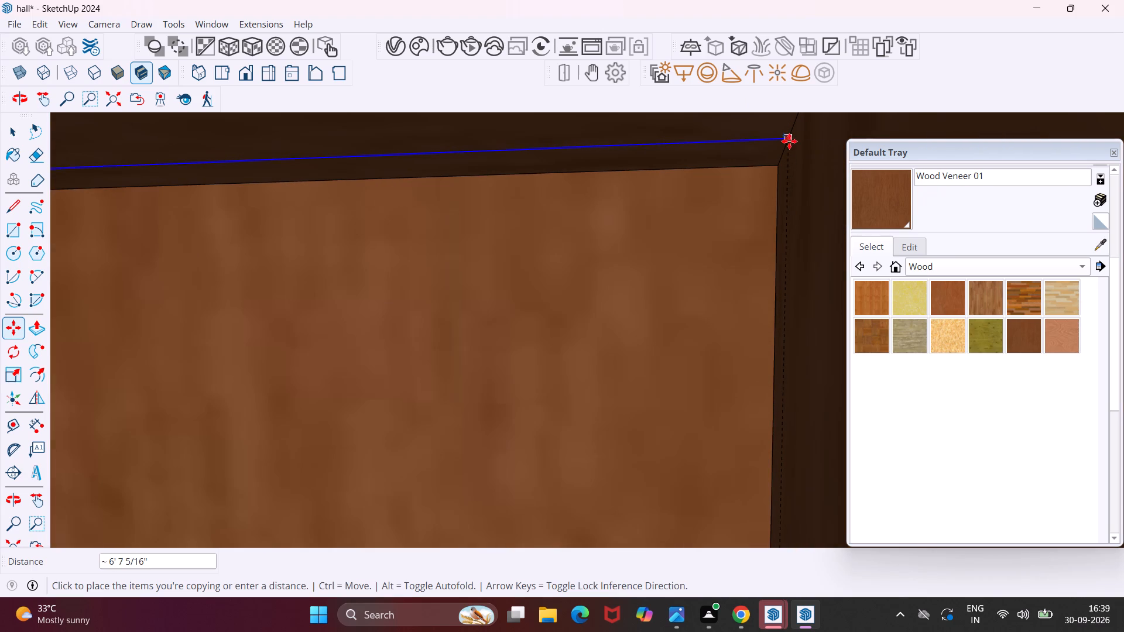
scroll(780, 148, up, 4)
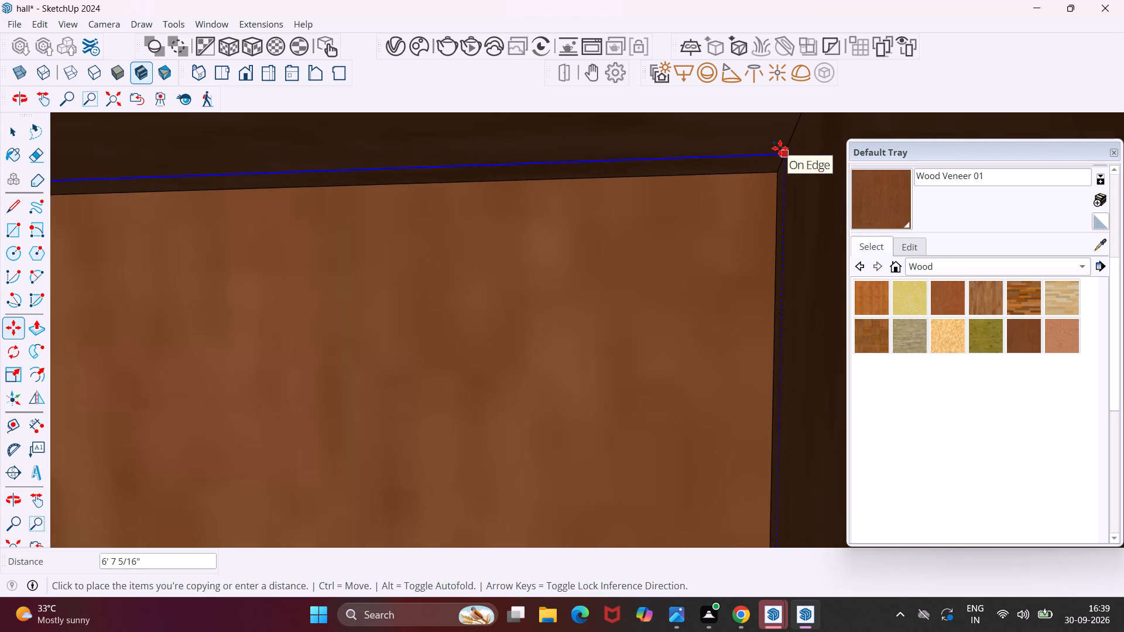
scroll(780, 148, up, 11)
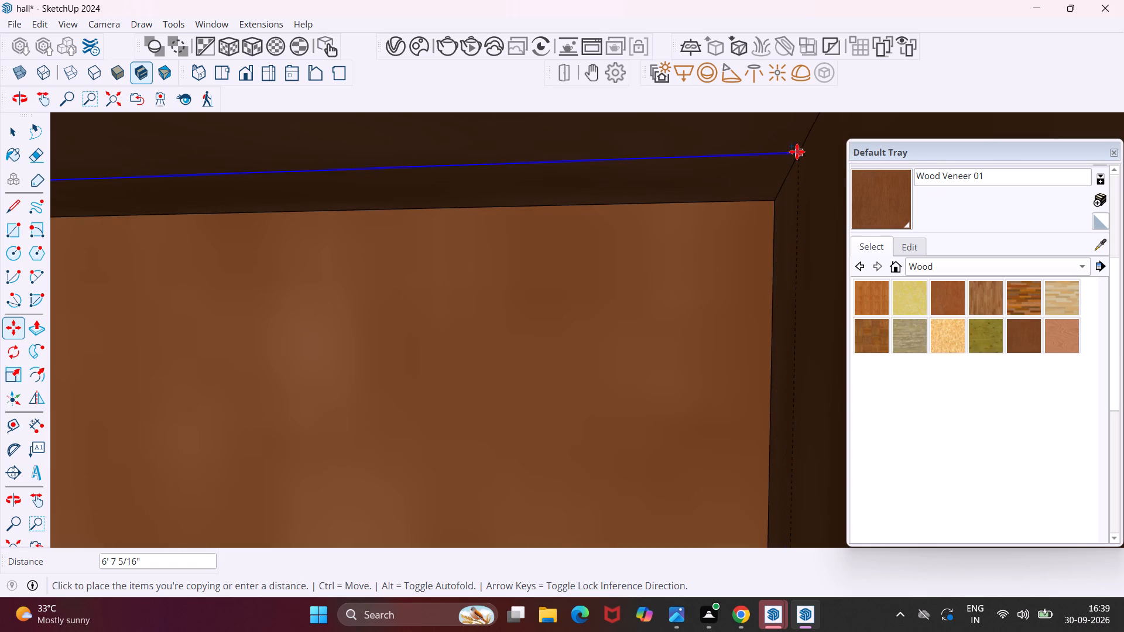
scroll(799, 152, up, 5)
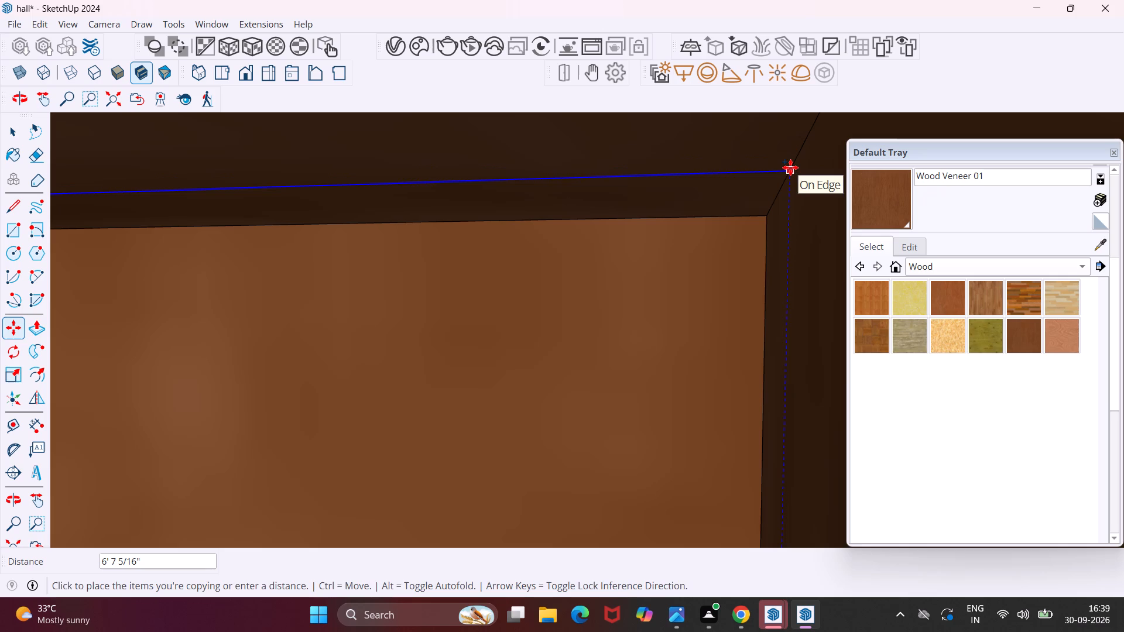
click(790, 167)
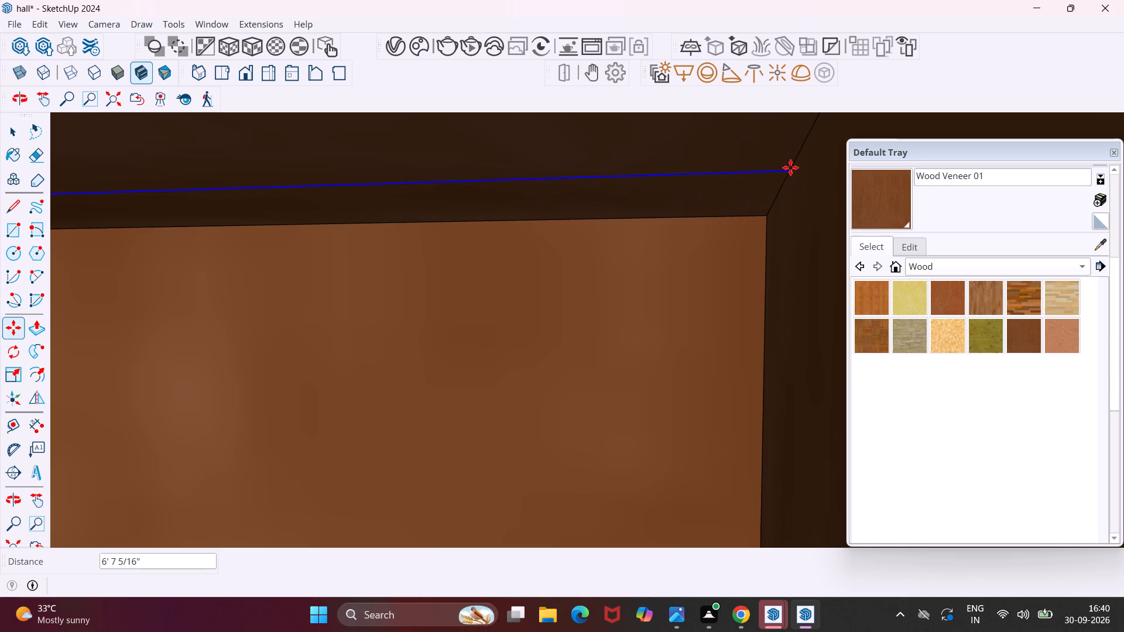
Divide the copied offset line's 6' 7 5/16" span by 4 to put evenly spaced lines on the shelf undersides in between.
text(/4)
key(Return)
scroll(790, 167, down, 6)
scroll(618, 249, down, 2)
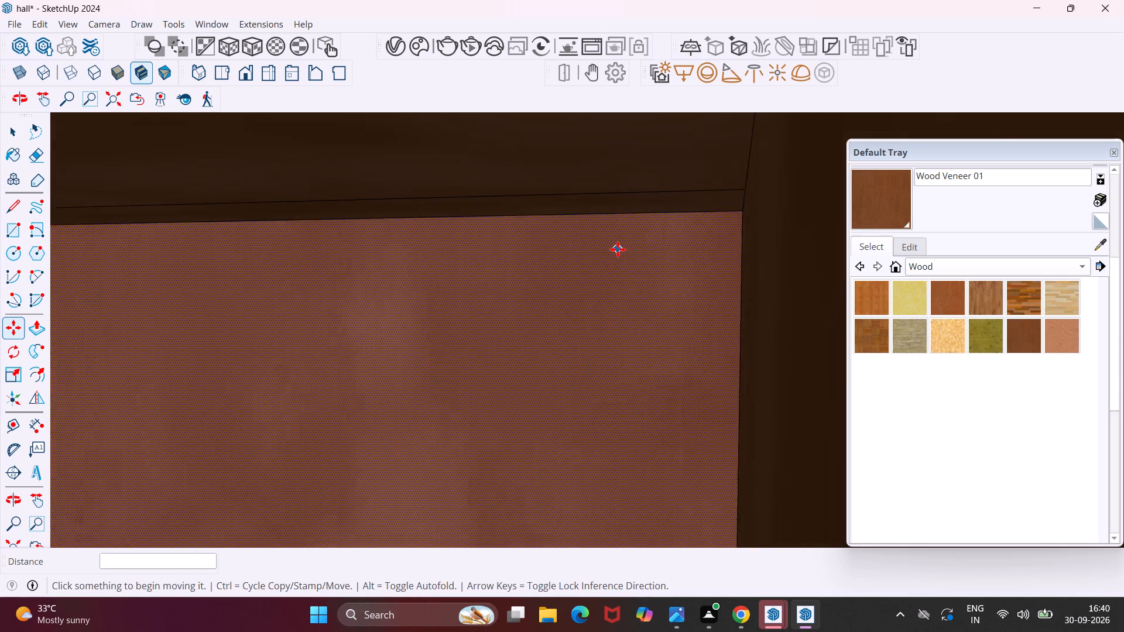
scroll(618, 249, down, 9)
scroll(617, 251, down, 20)
scroll(617, 251, down, 1)
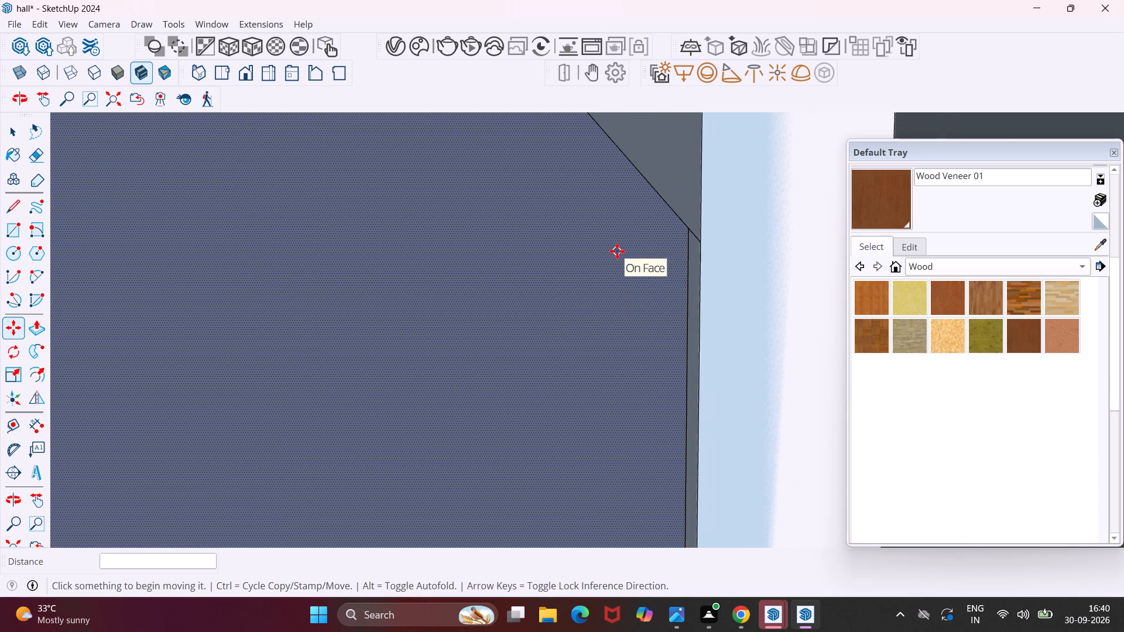
scroll(617, 251, down, 20)
scroll(617, 251, down, 20)
scroll(617, 251, down, 3)
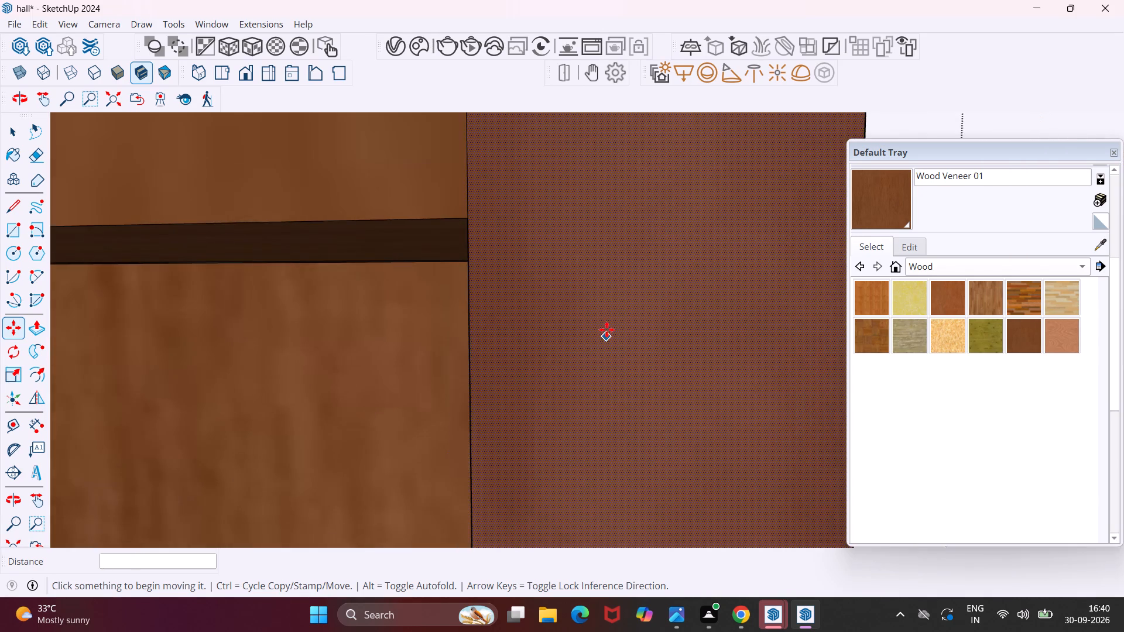
scroll(606, 329, down, 20)
scroll(606, 329, down, 20)
scroll(606, 329, down, 2)
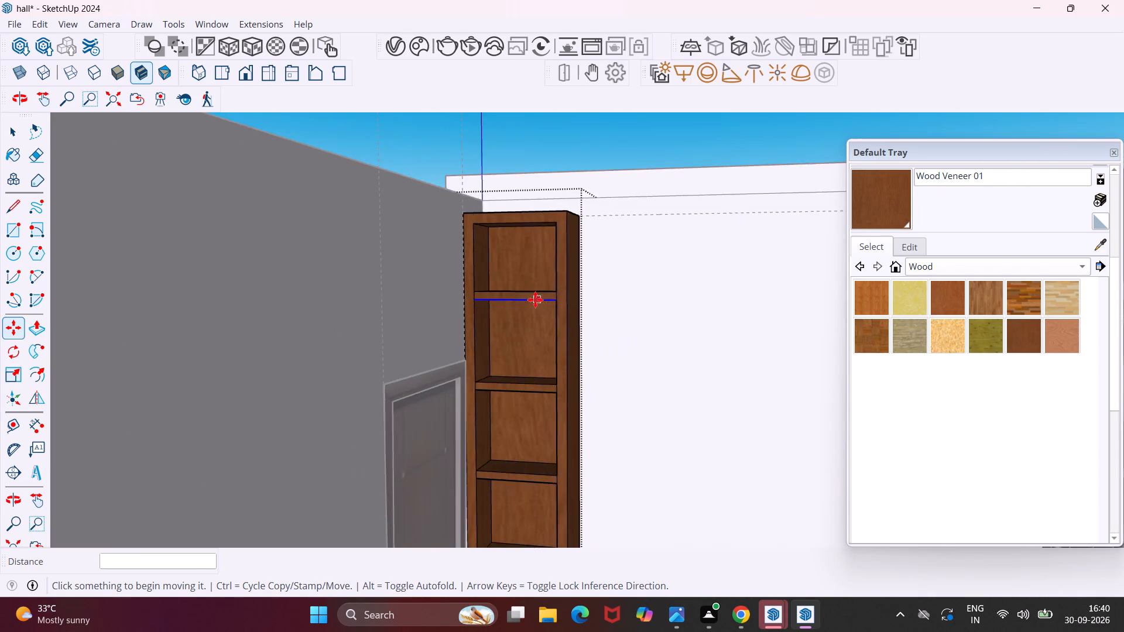
scroll(535, 300, down, 16)
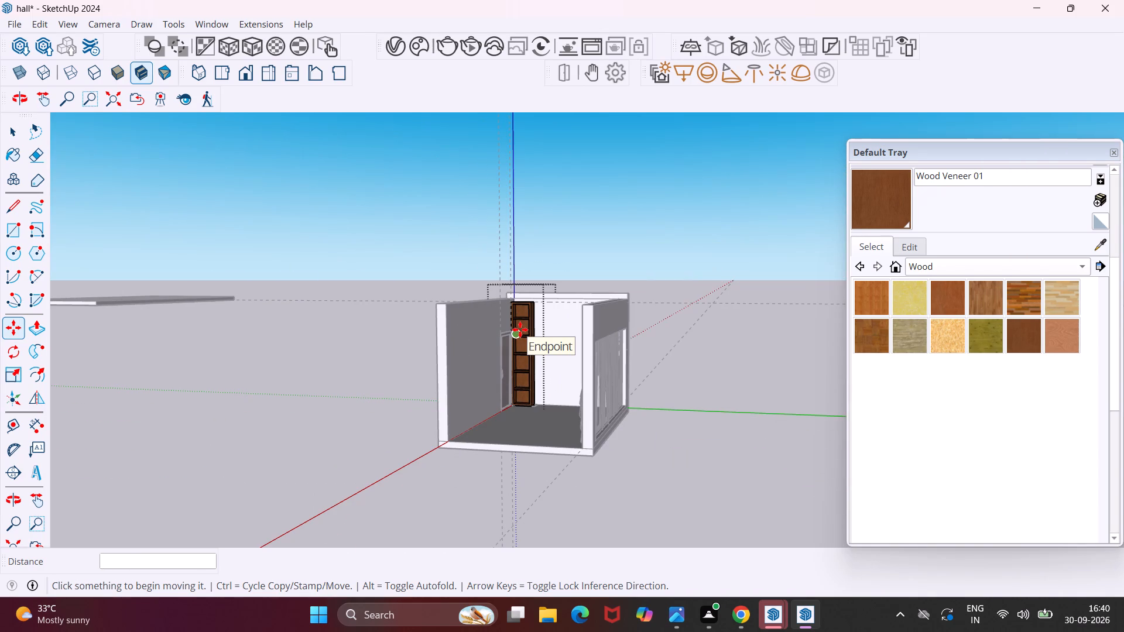
key(space)
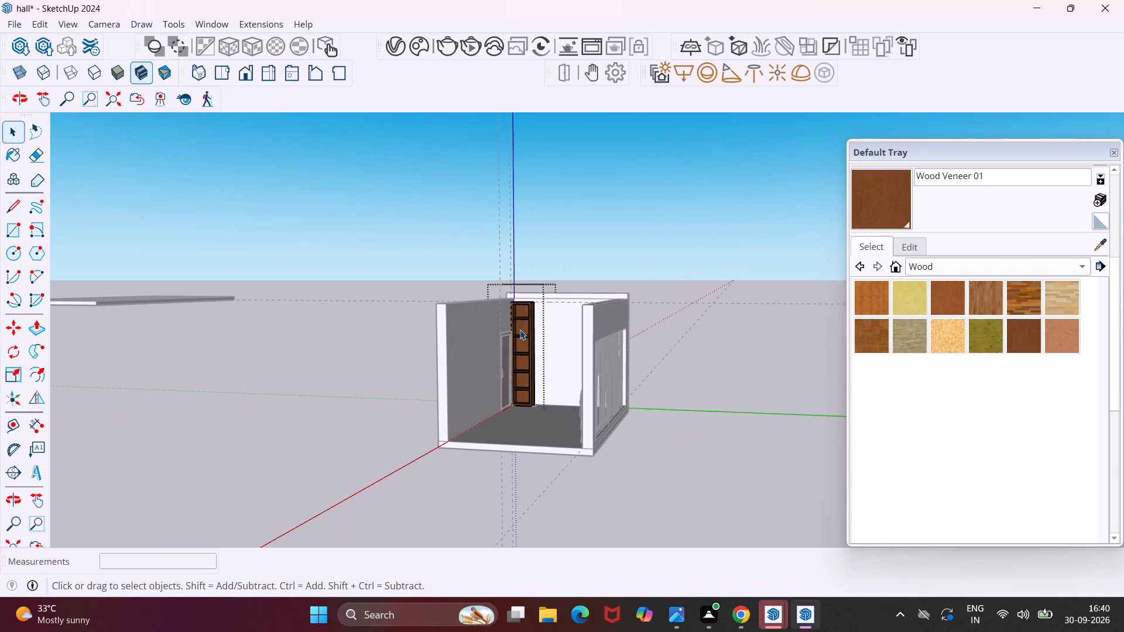
Group the narrow back strip on the underside of the second shelf from the top and convert it to a V-Ray mesh light.
scroll(520, 352, up, 12)
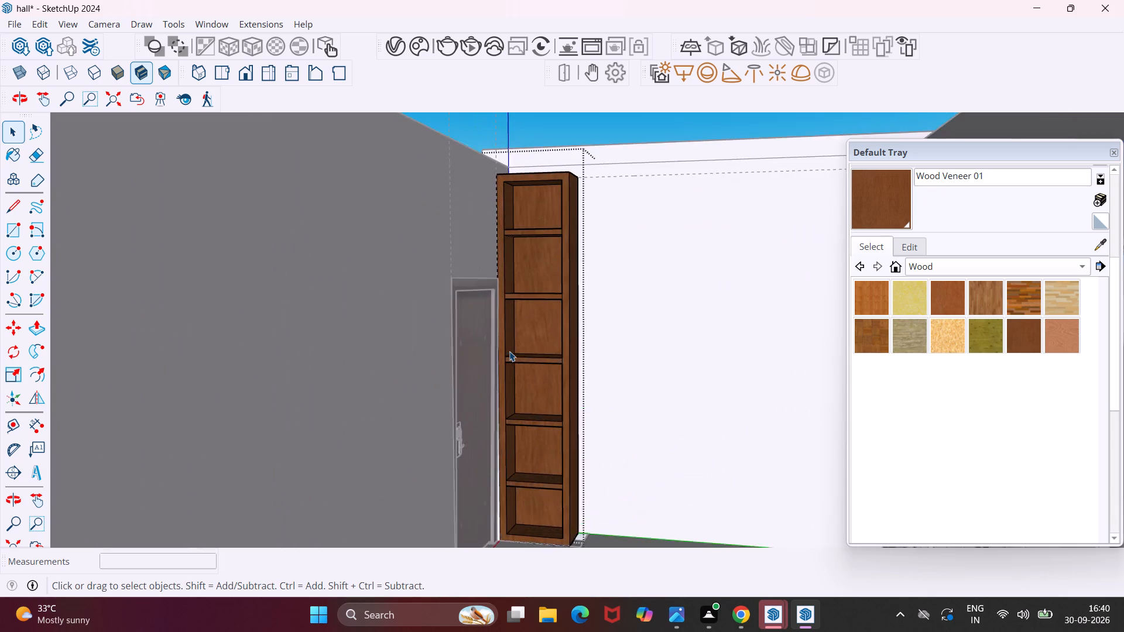
scroll(509, 351, up, 7)
middle_drag(581, 256, 609, 158)
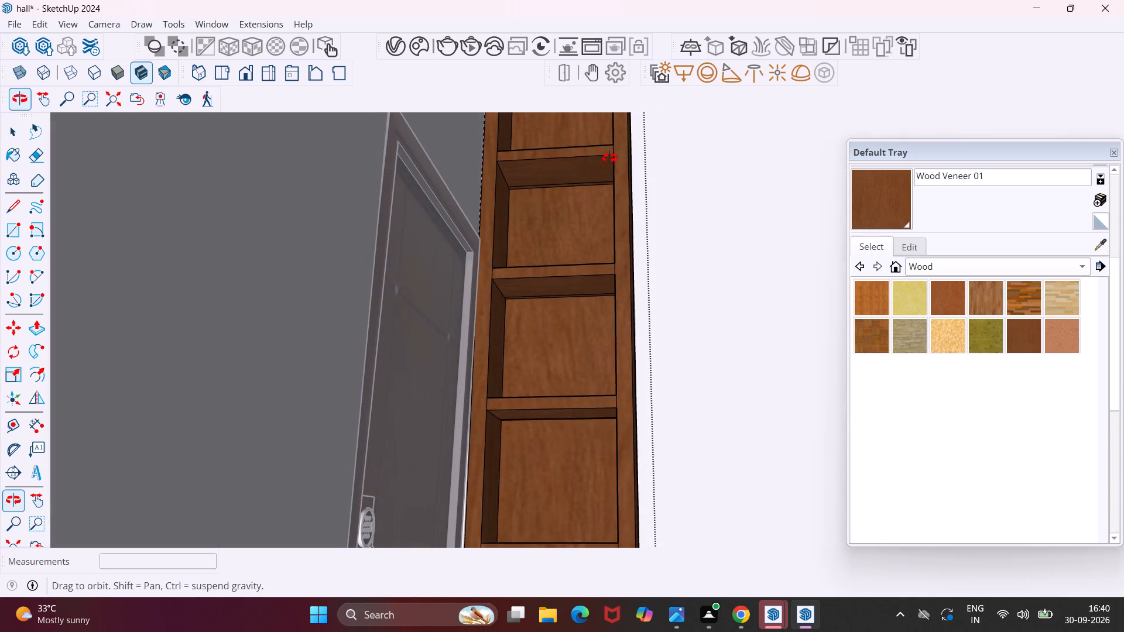
middle_drag(609, 158, 612, 150)
scroll(543, 293, up, 17)
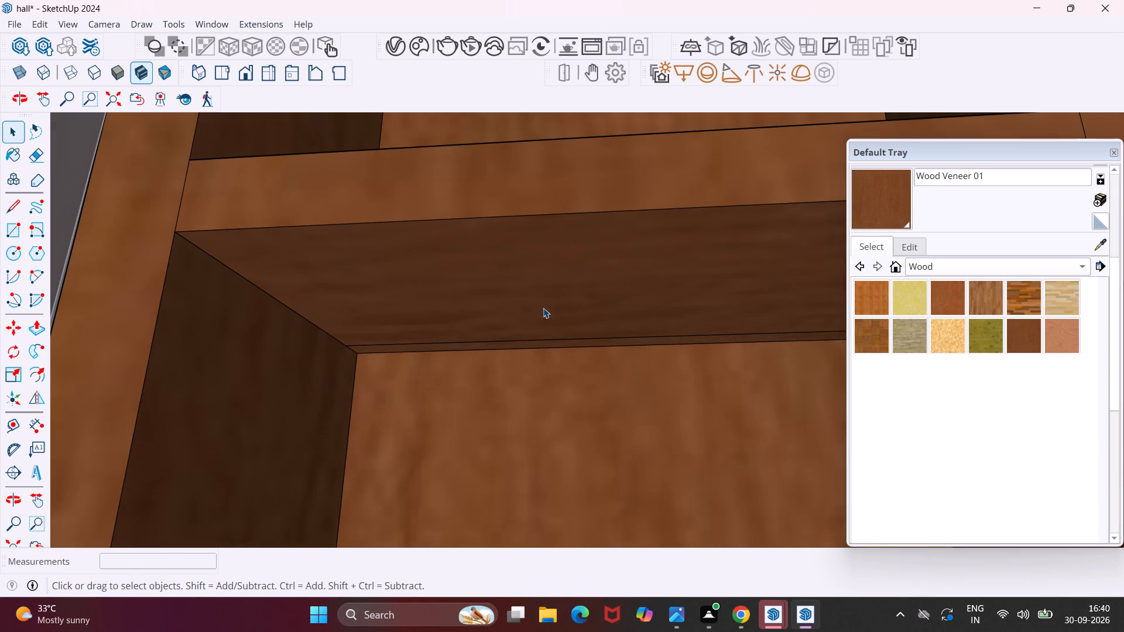
click(541, 343)
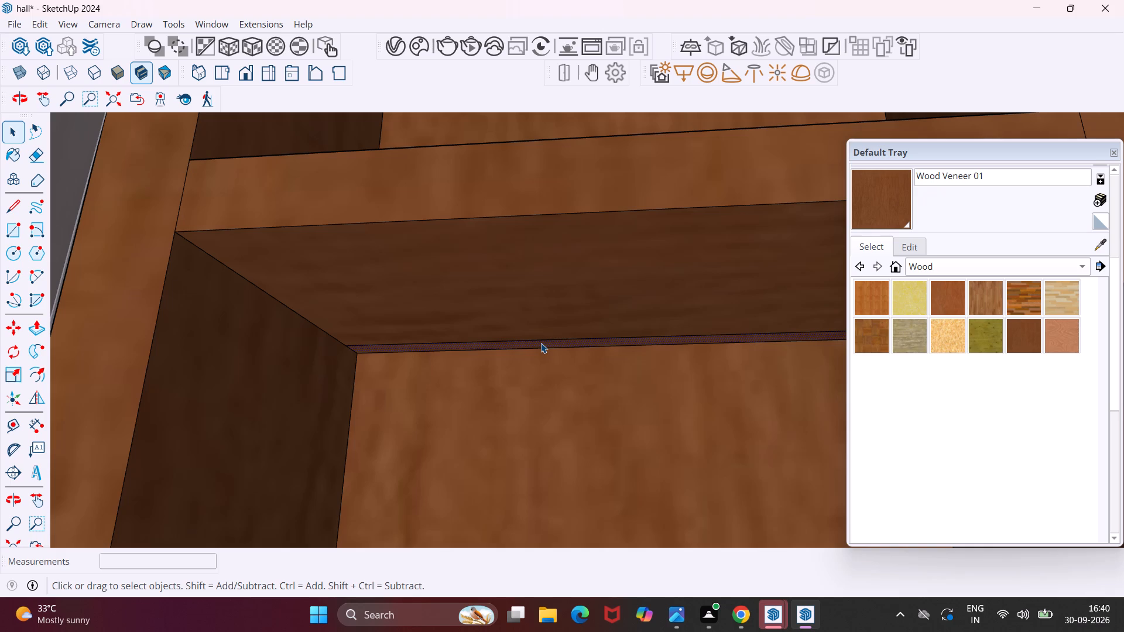
right_click(541, 343)
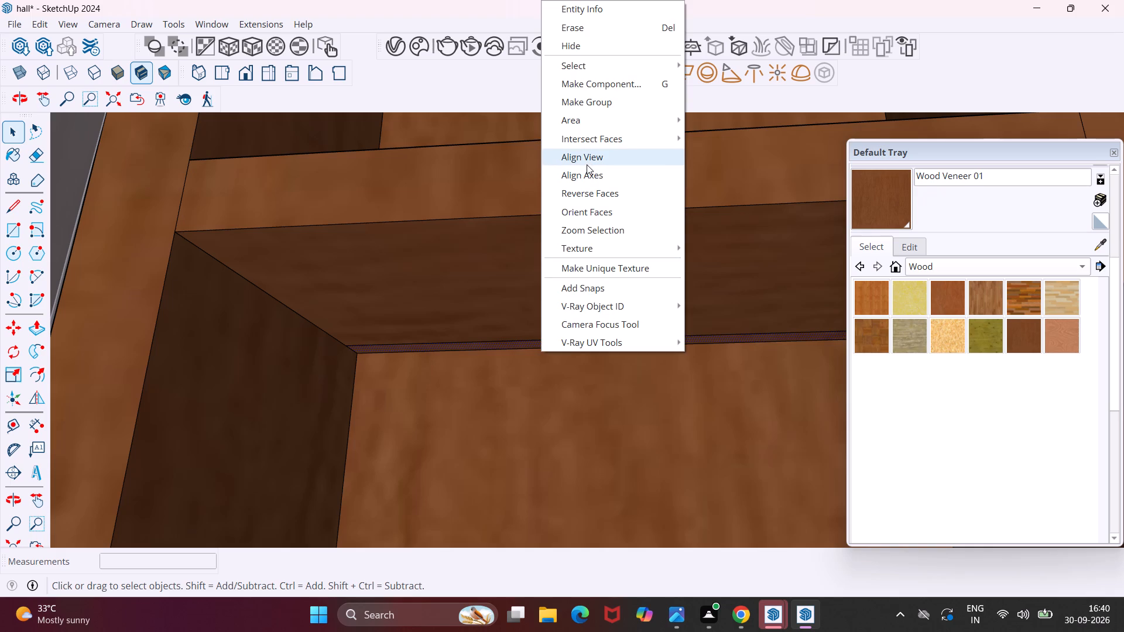
click(595, 108)
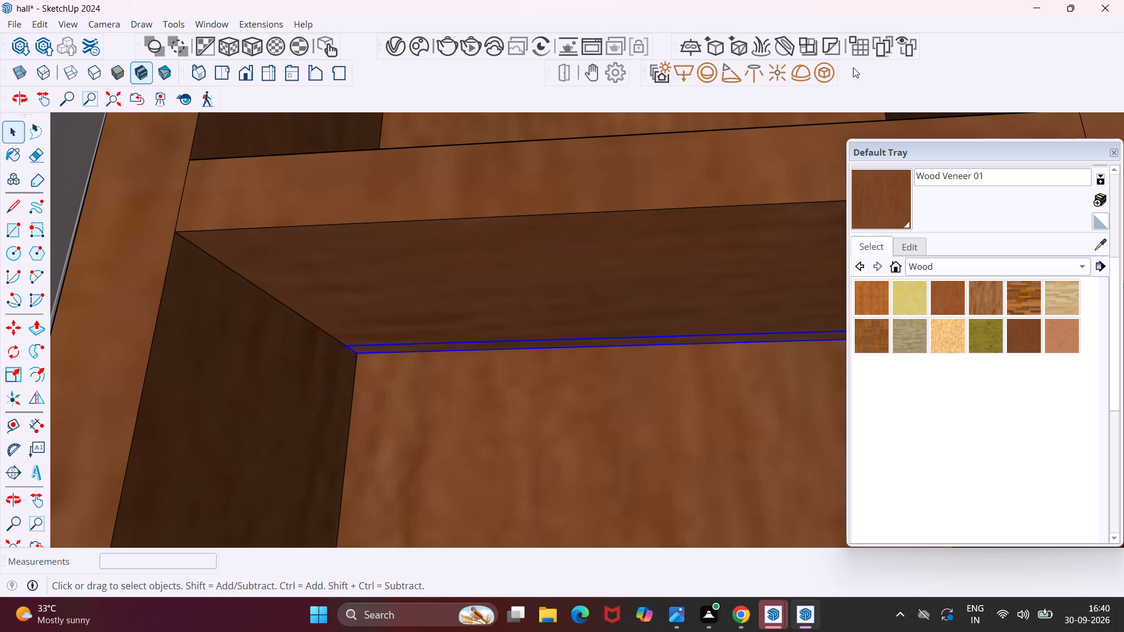
click(831, 70)
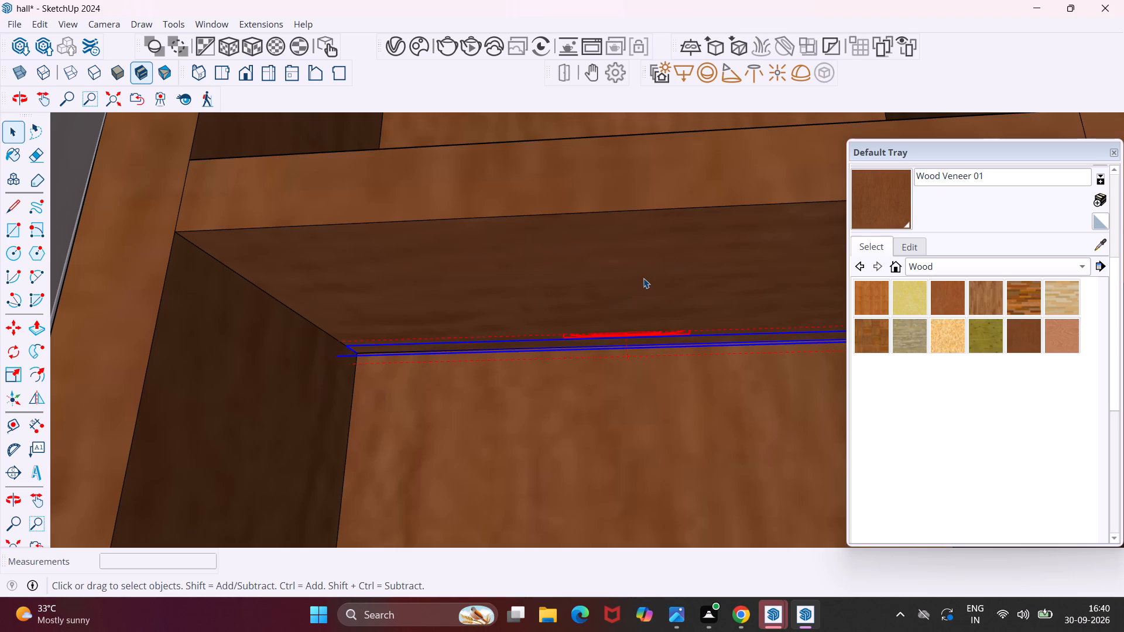
Group the narrow back strip on the underside of the third shelf from the top and convert it to a V-Ray mesh light.
scroll(637, 283, down, 11)
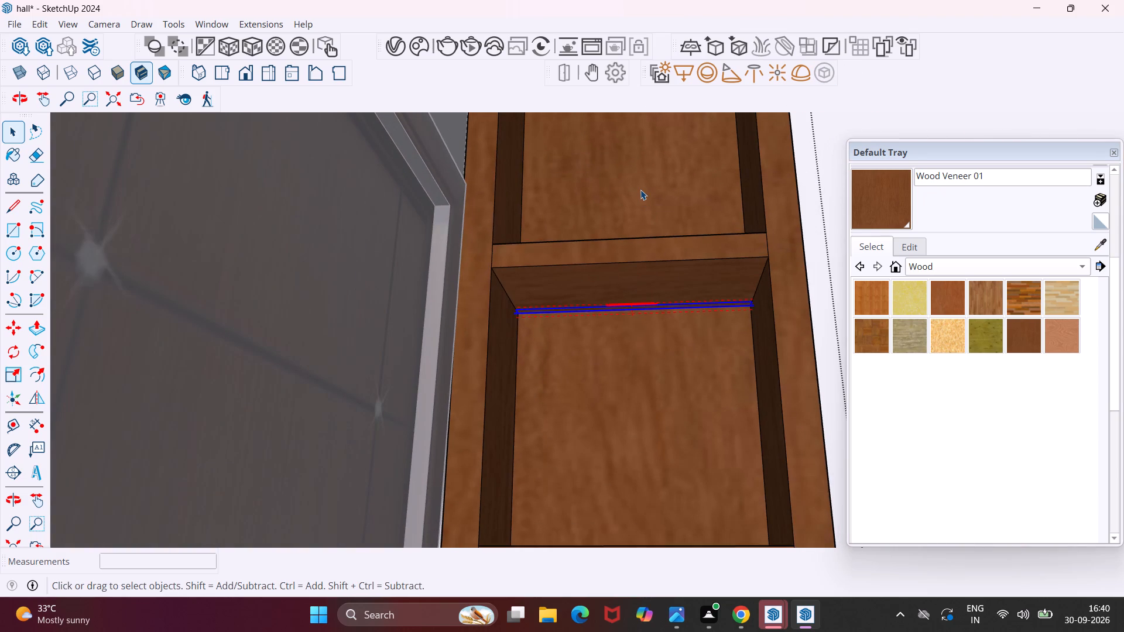
scroll(640, 190, down, 5)
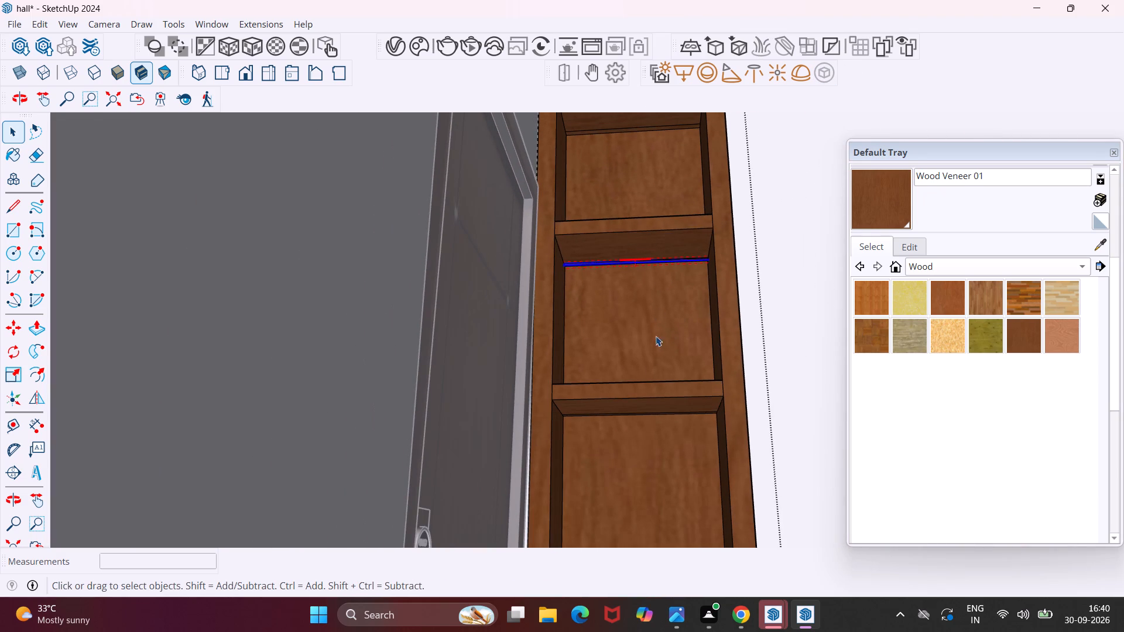
scroll(634, 422, up, 8)
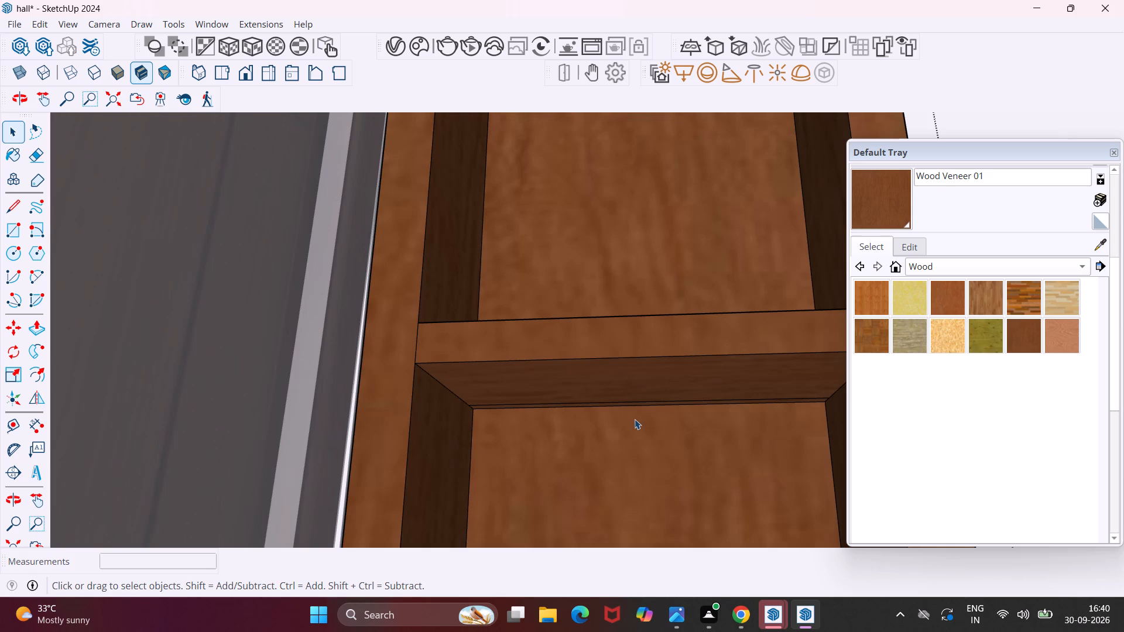
scroll(628, 404, up, 10)
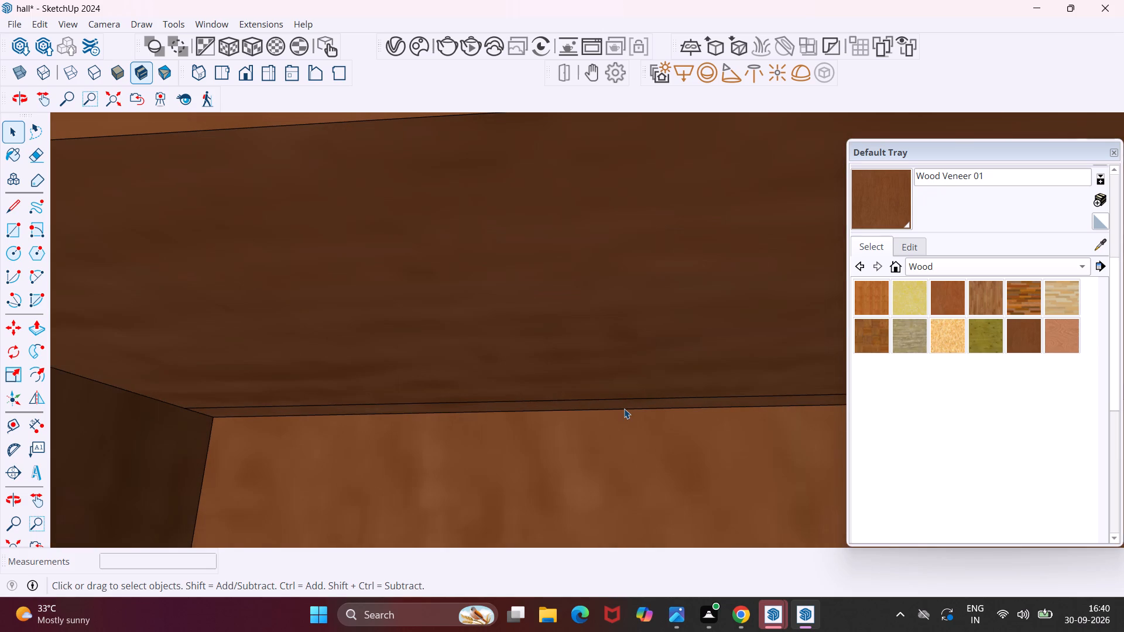
click(623, 407)
right_click(623, 407)
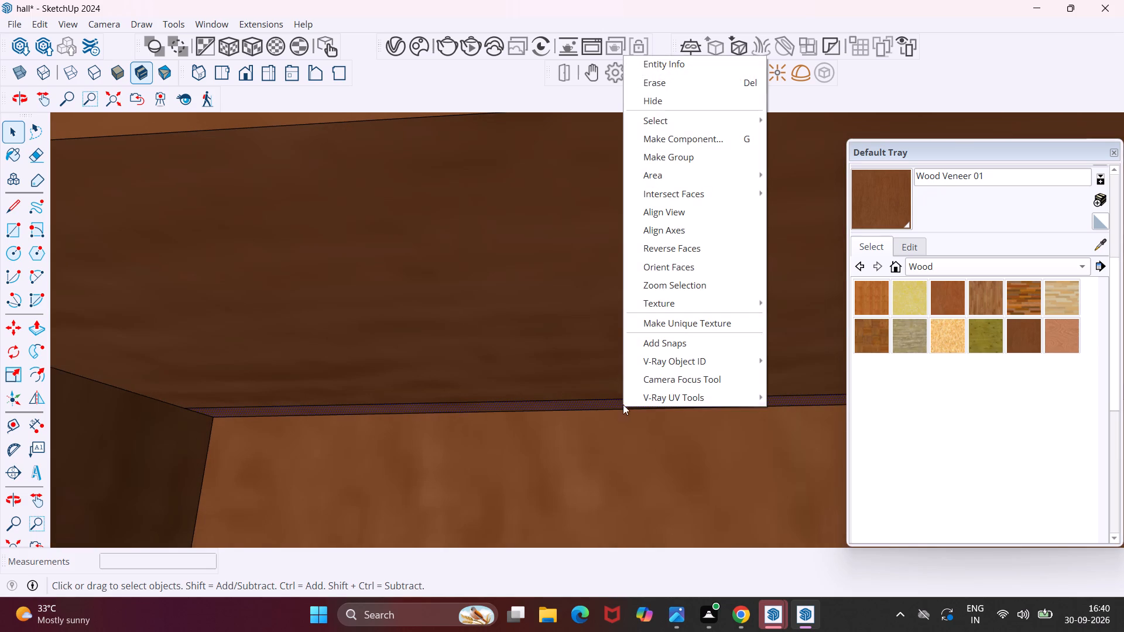
click(670, 163)
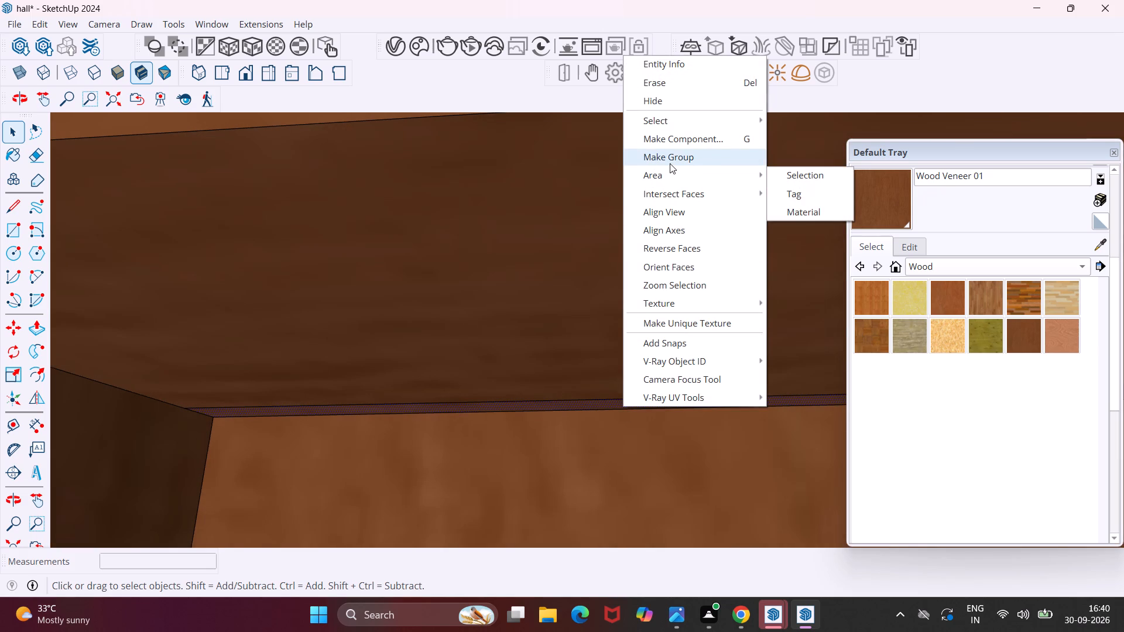
click(817, 69)
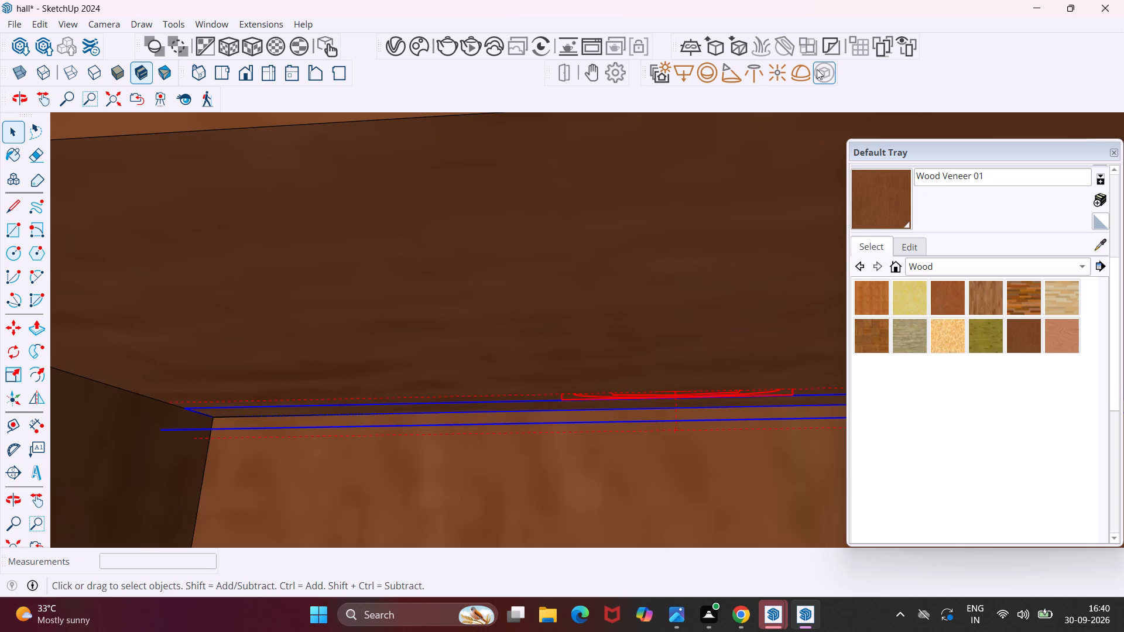
Group the narrow back strip on the topmost shelf's underside and convert it to a V-Ray mesh light.
scroll(628, 311, down, 16)
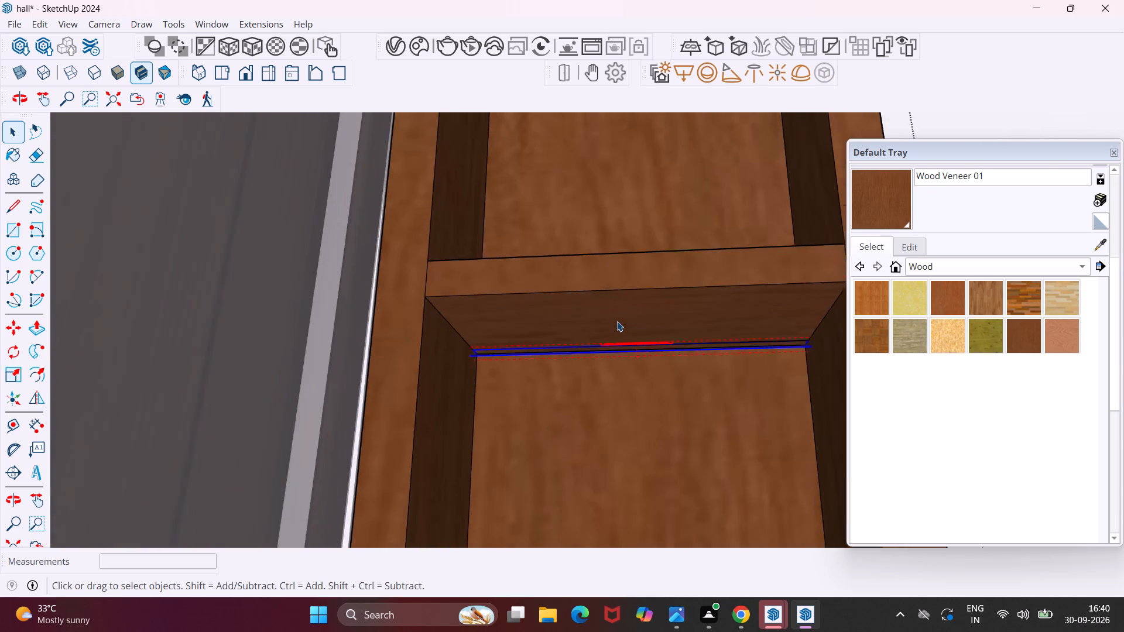
scroll(617, 321, down, 11)
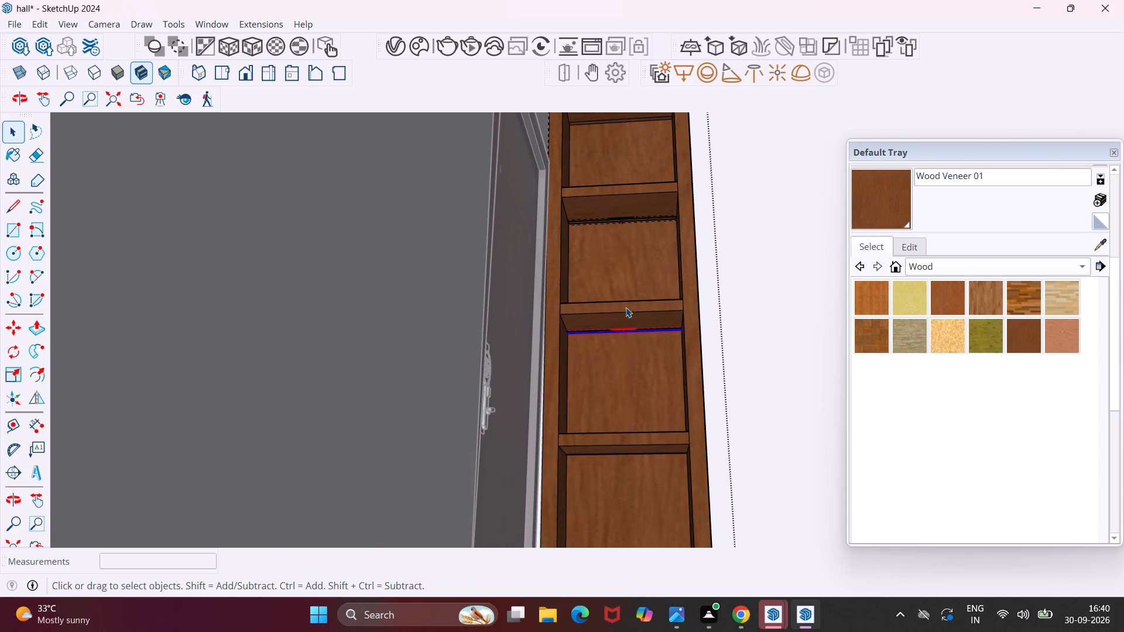
middle_drag(621, 213, 621, 241)
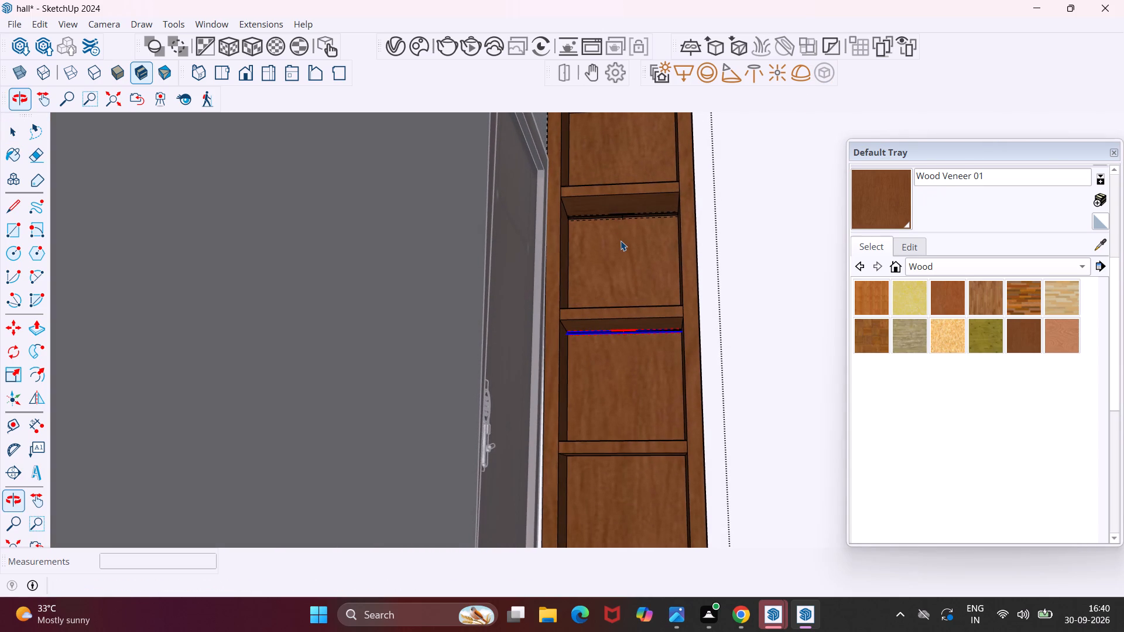
scroll(621, 241, down, 9)
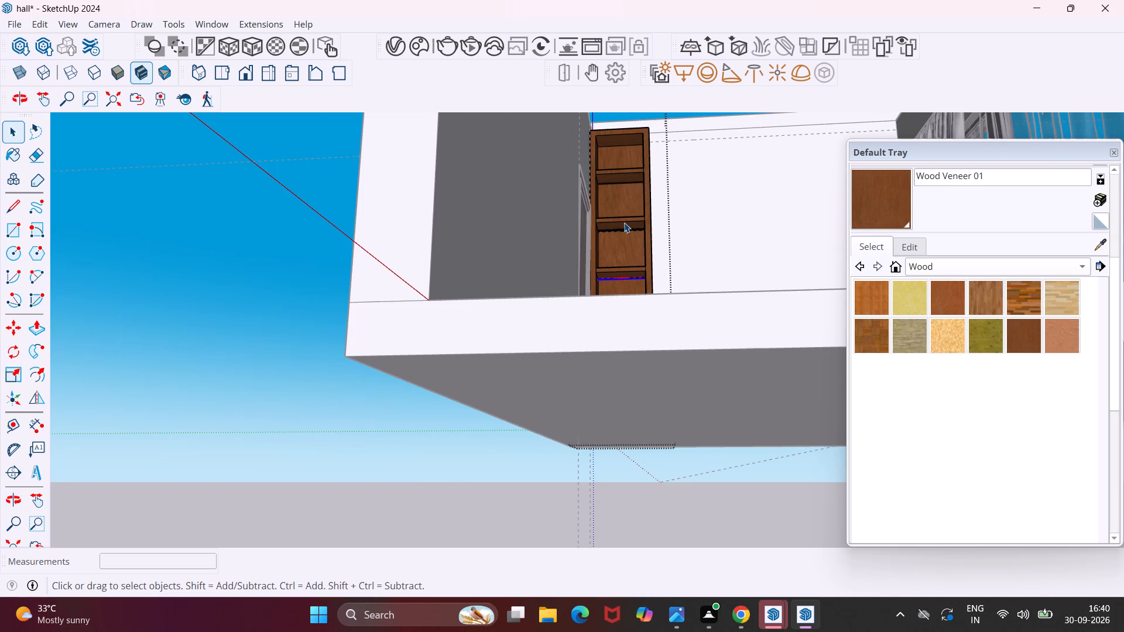
scroll(626, 176, up, 19)
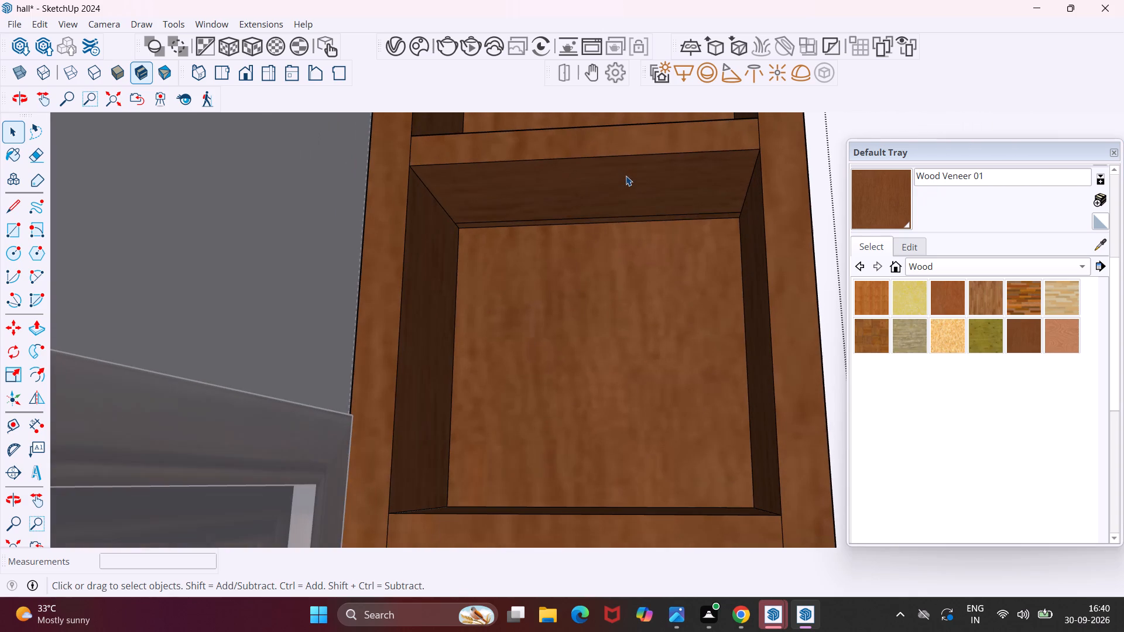
click(623, 222)
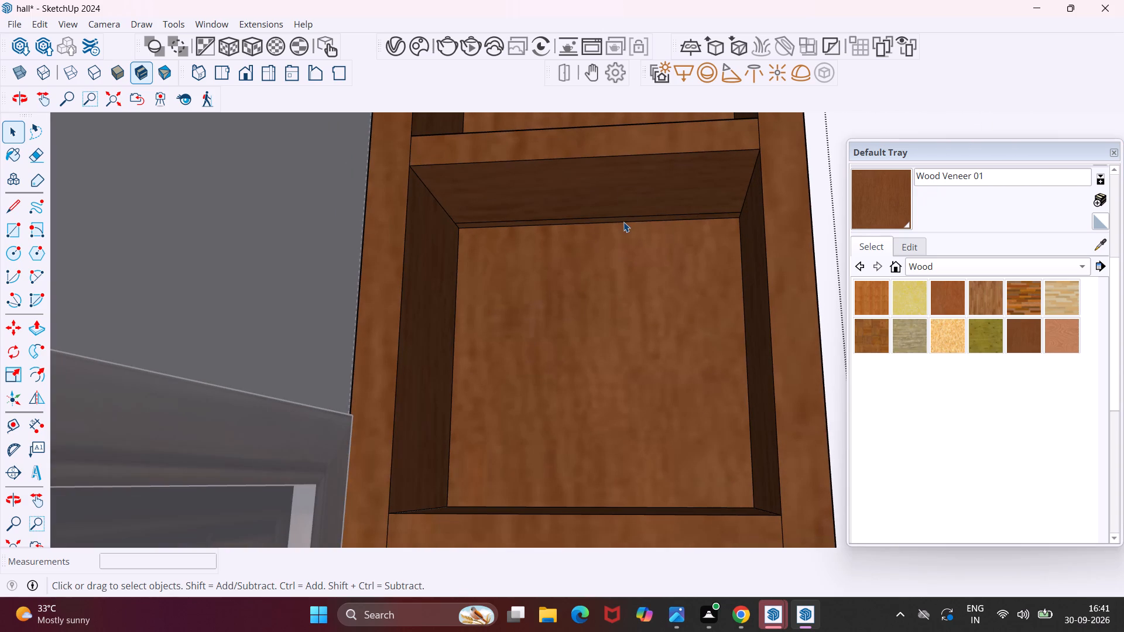
scroll(623, 219, up, 5)
click(624, 219)
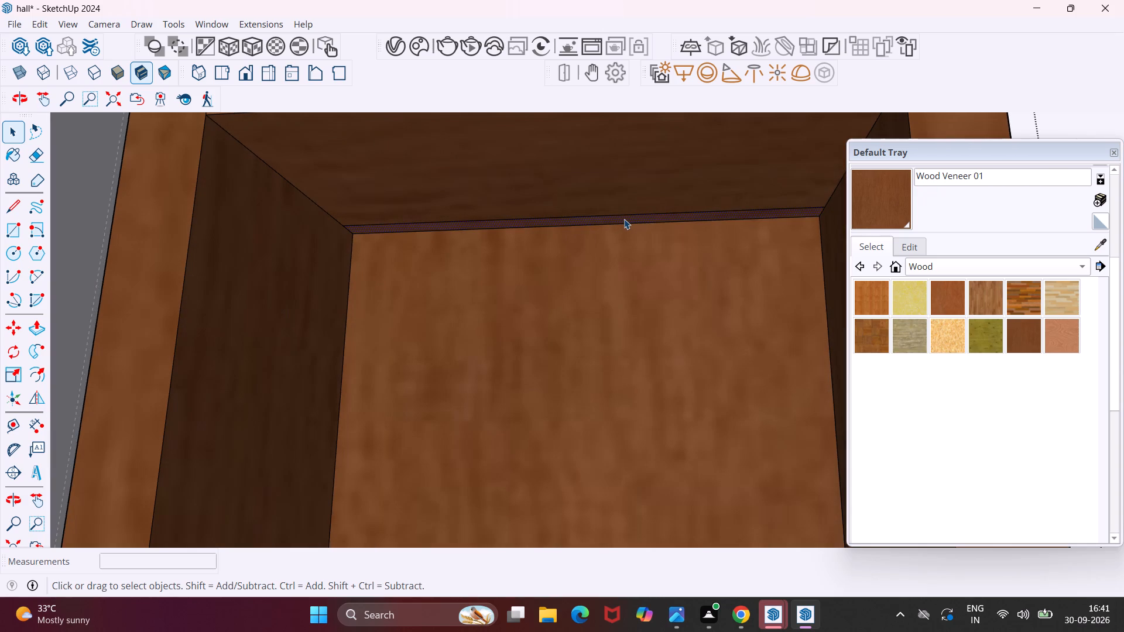
right_click(624, 219)
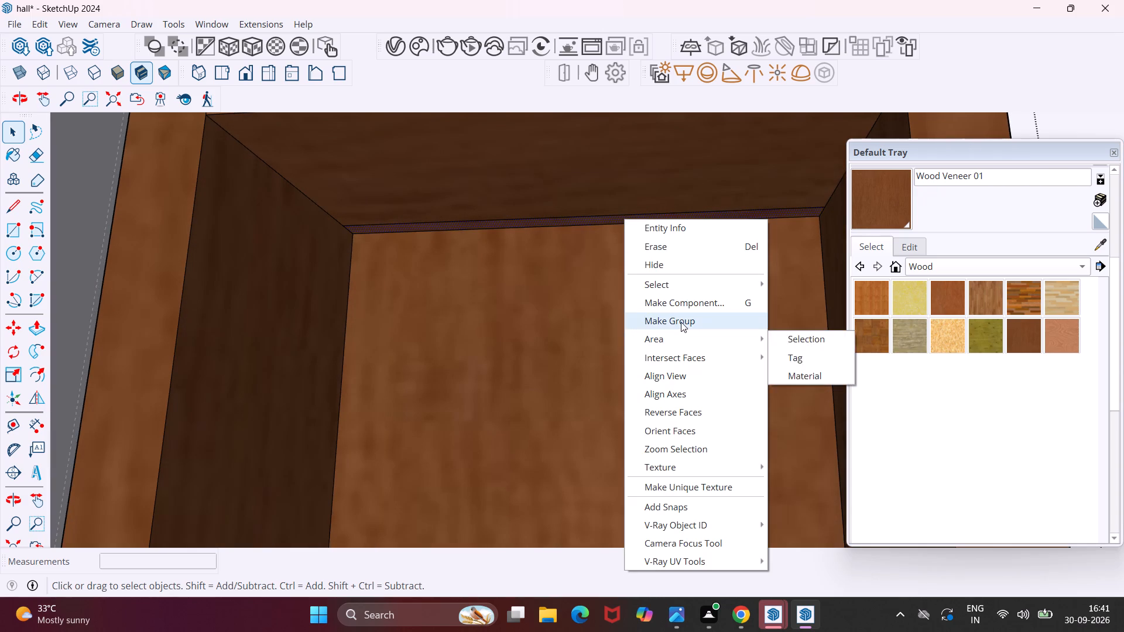
click(681, 322)
click(827, 66)
Group the narrow back strip on the underside of the fourth shelf from the top and convert it to a V-Ray mesh light.
scroll(687, 211, down, 7)
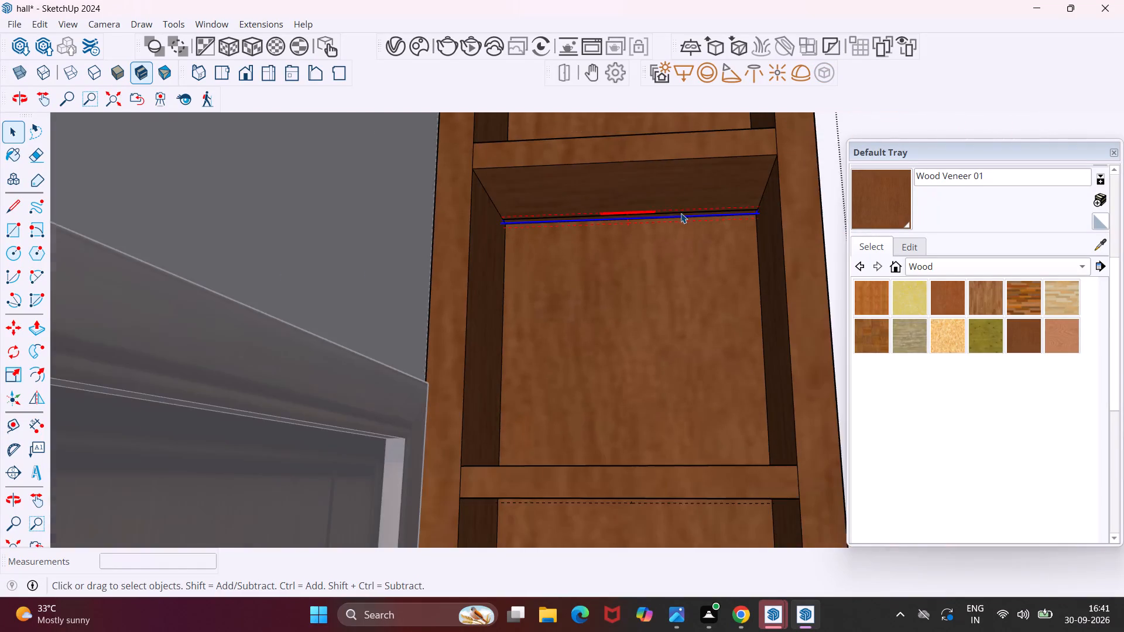
scroll(662, 212, down, 12)
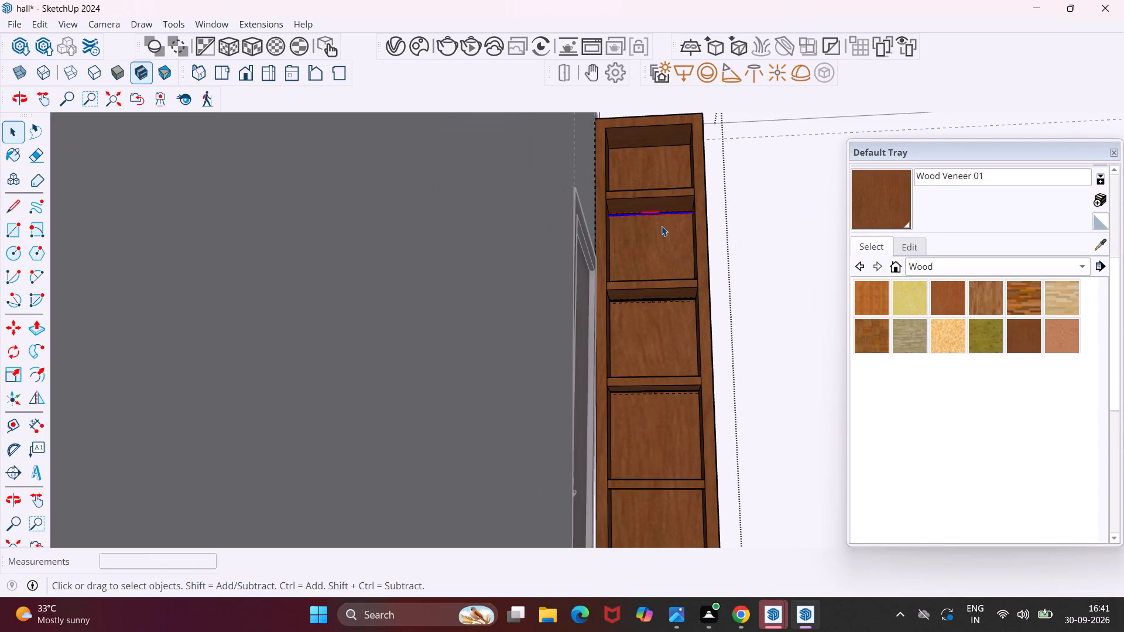
scroll(646, 417, down, 5)
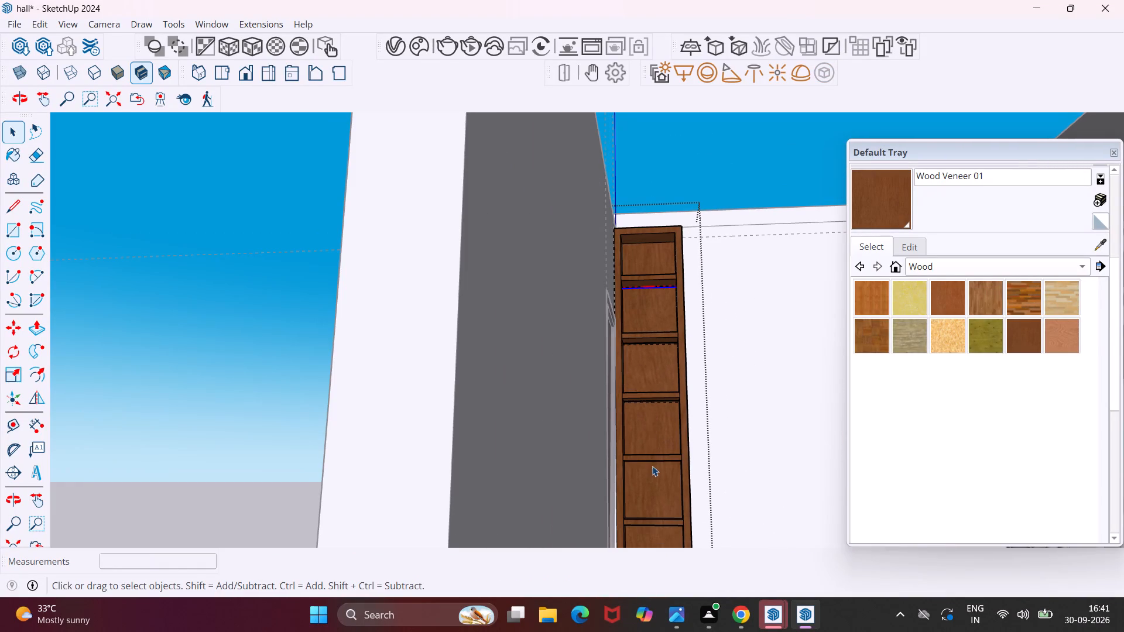
middle_drag(652, 466, 630, 472)
scroll(635, 478, down, 5)
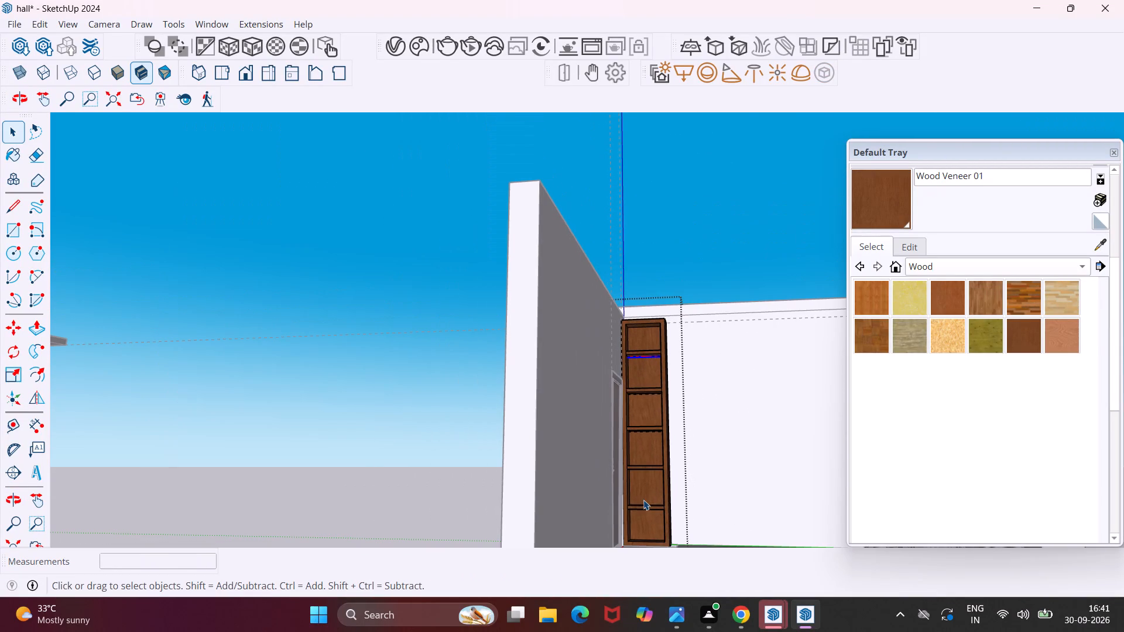
middle_drag(646, 514, 643, 486)
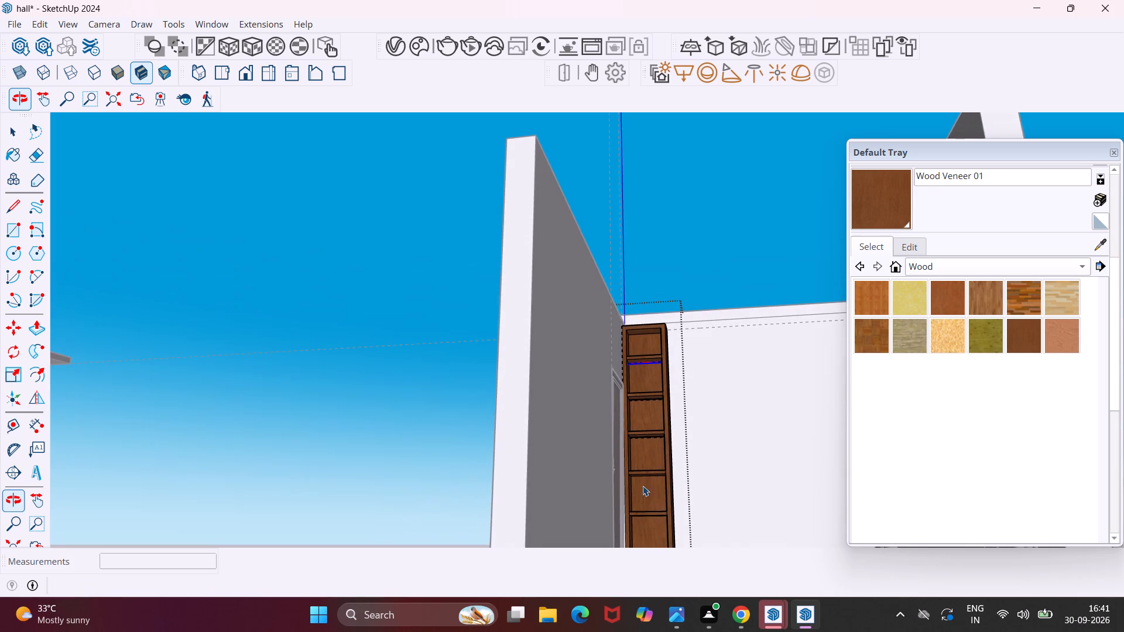
scroll(654, 518, up, 12)
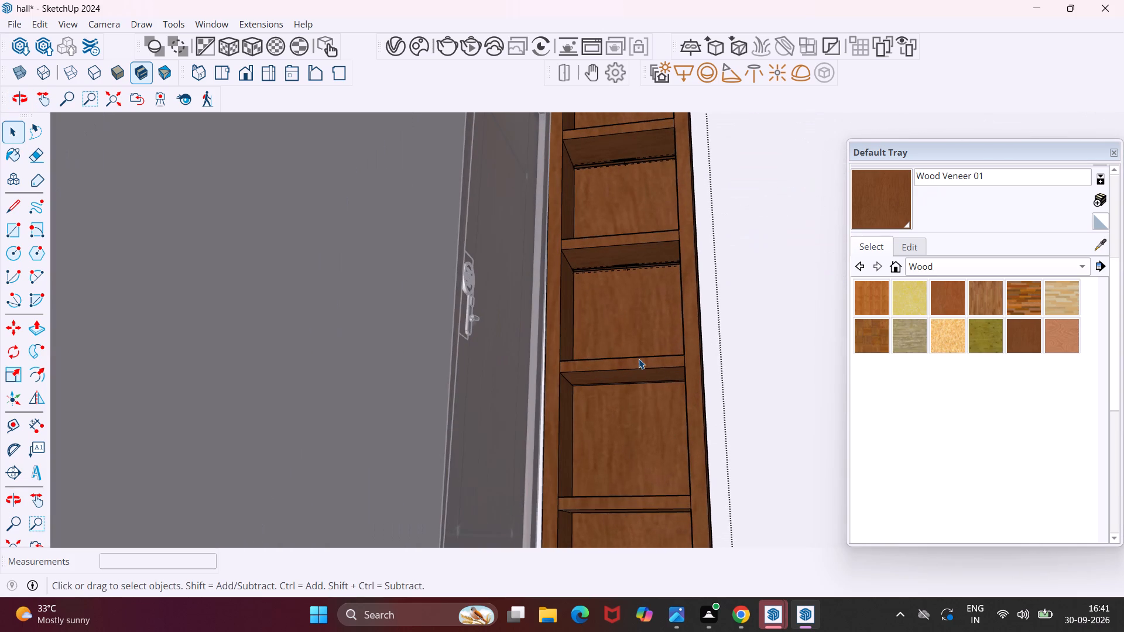
scroll(638, 358, up, 13)
middle_drag(638, 438, 637, 437)
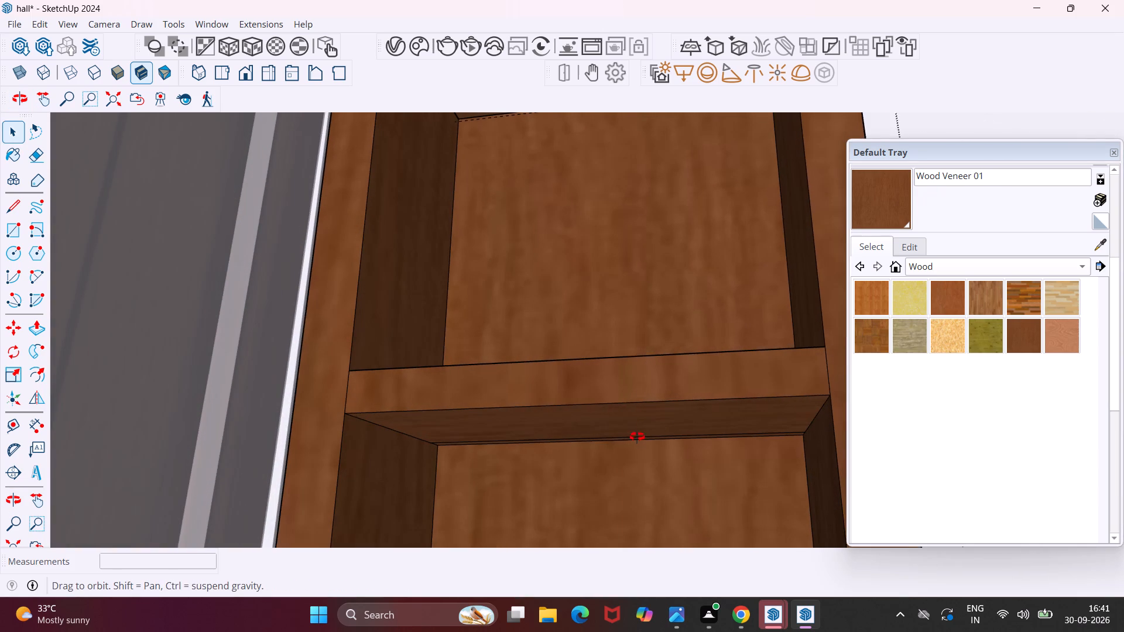
middle_drag(637, 437, 626, 393)
scroll(635, 439, up, 10)
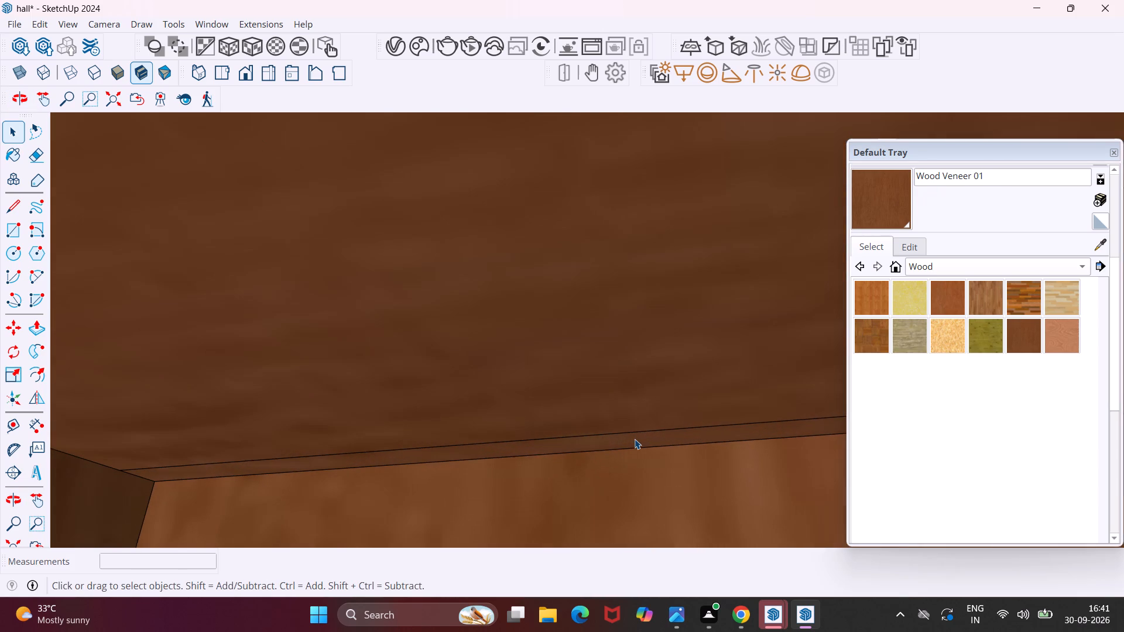
click(635, 439)
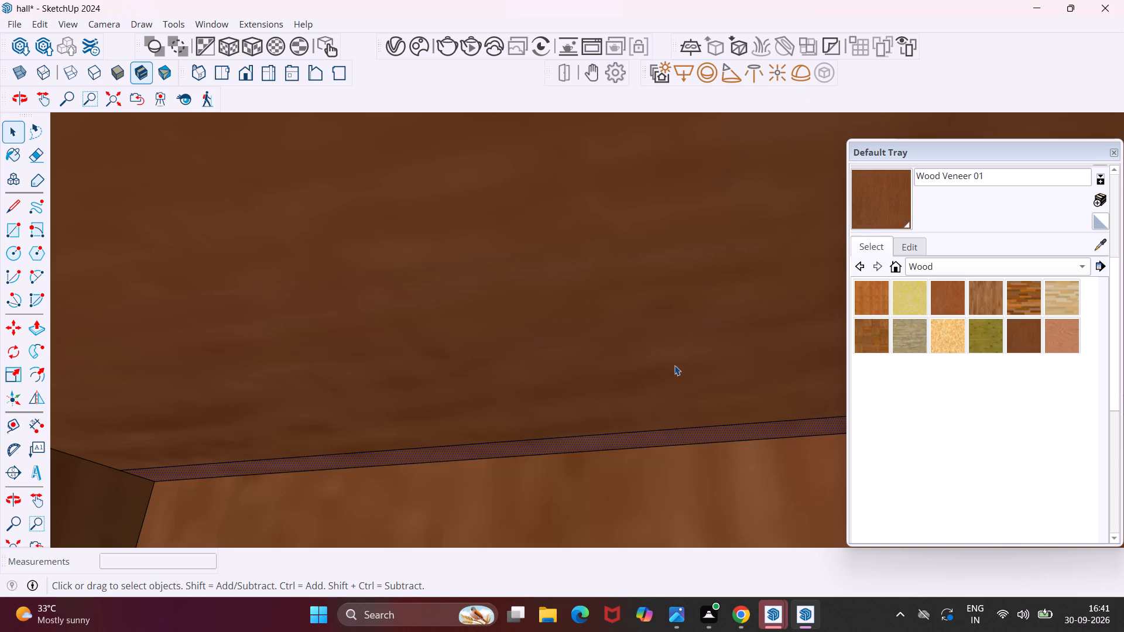
right_click(645, 439)
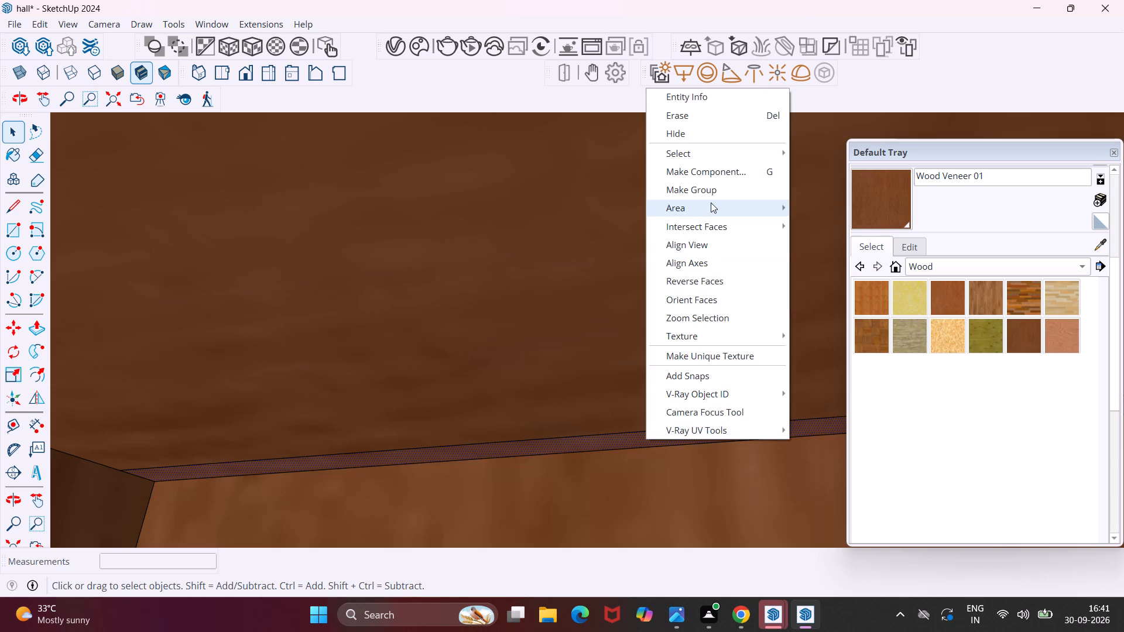
click(711, 195)
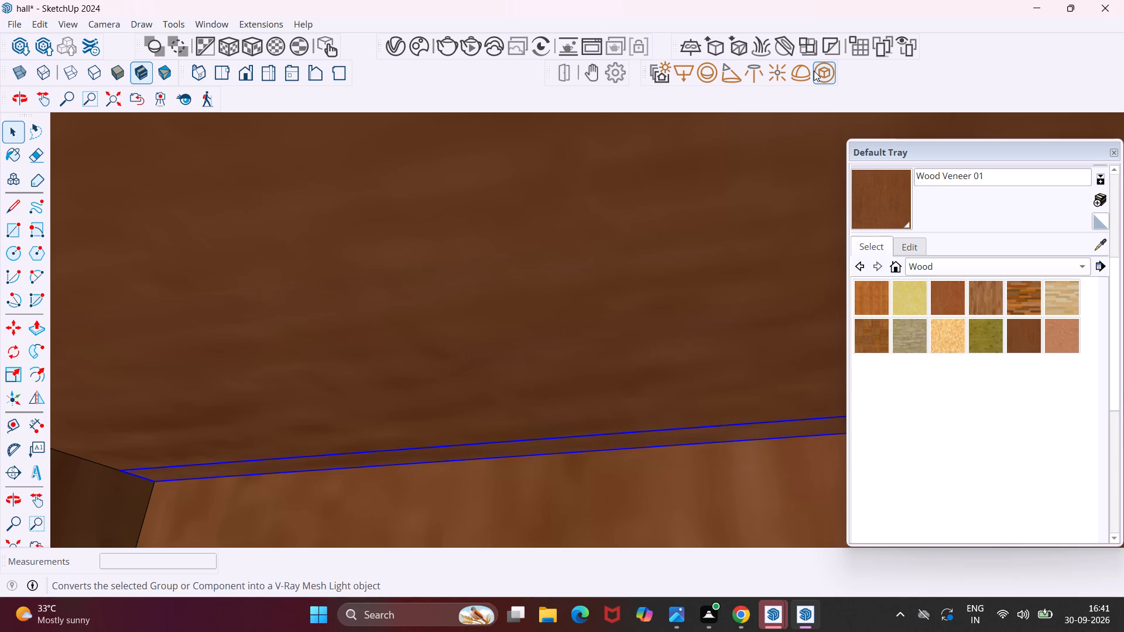
click(814, 71)
Save the hall model.
scroll(595, 419, down, 10)
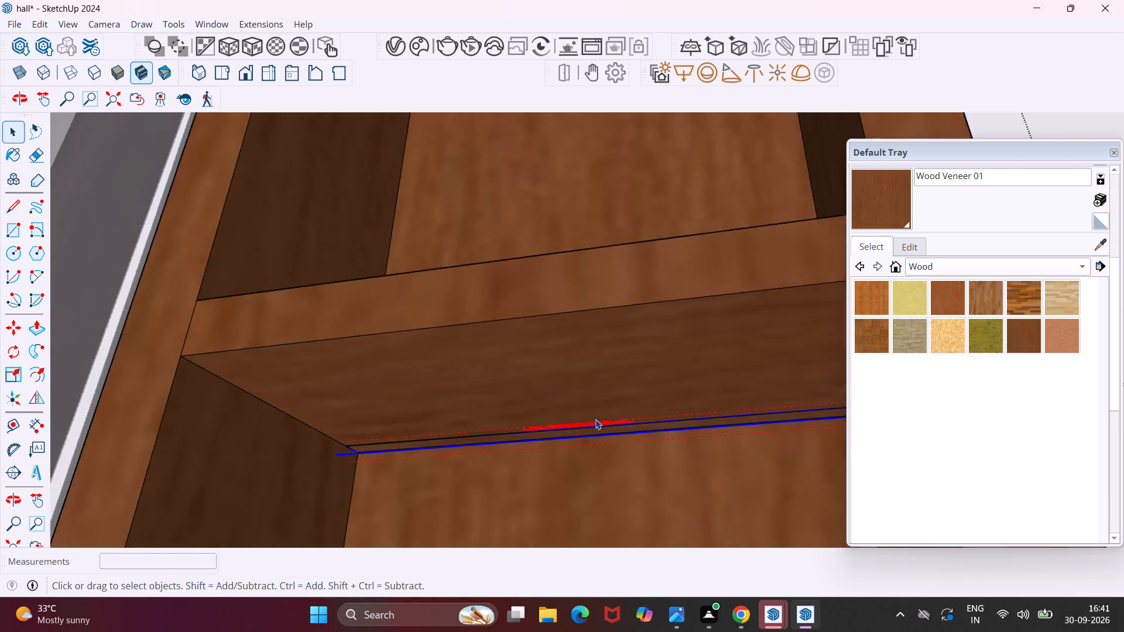
scroll(595, 419, down, 15)
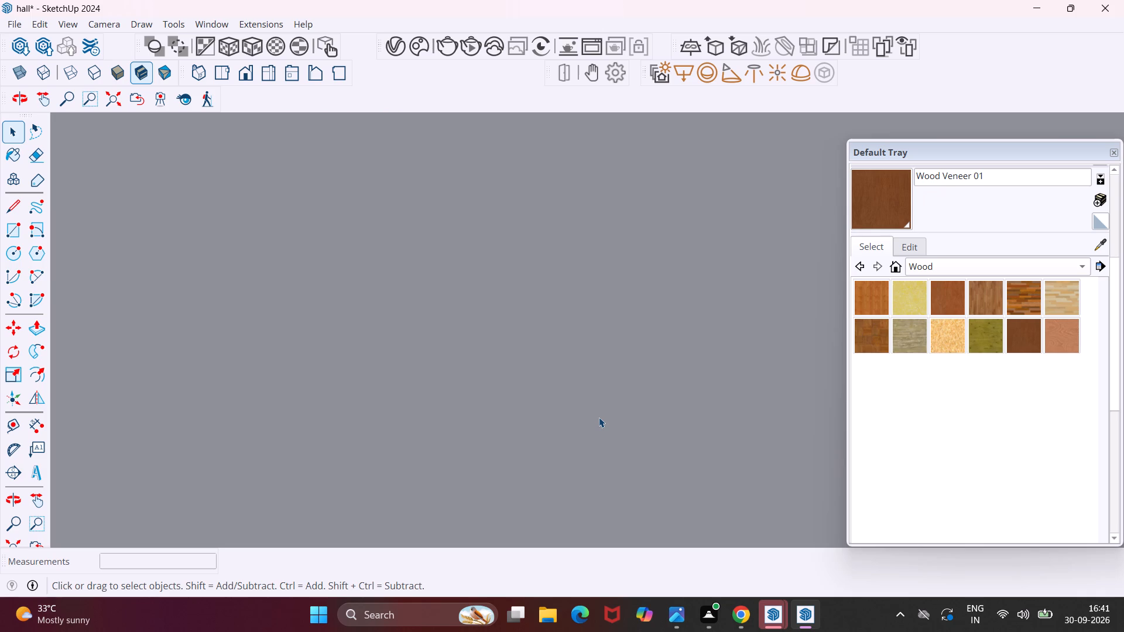
key(ctrl+s)
Group the narrow back strip on the lowest shelf's underside and convert it to a V-Ray mesh light.
scroll(609, 403, down, 15)
scroll(560, 389, down, 12)
scroll(495, 369, down, 20)
scroll(495, 369, down, 1)
scroll(419, 317, down, 20)
scroll(419, 317, down, 11)
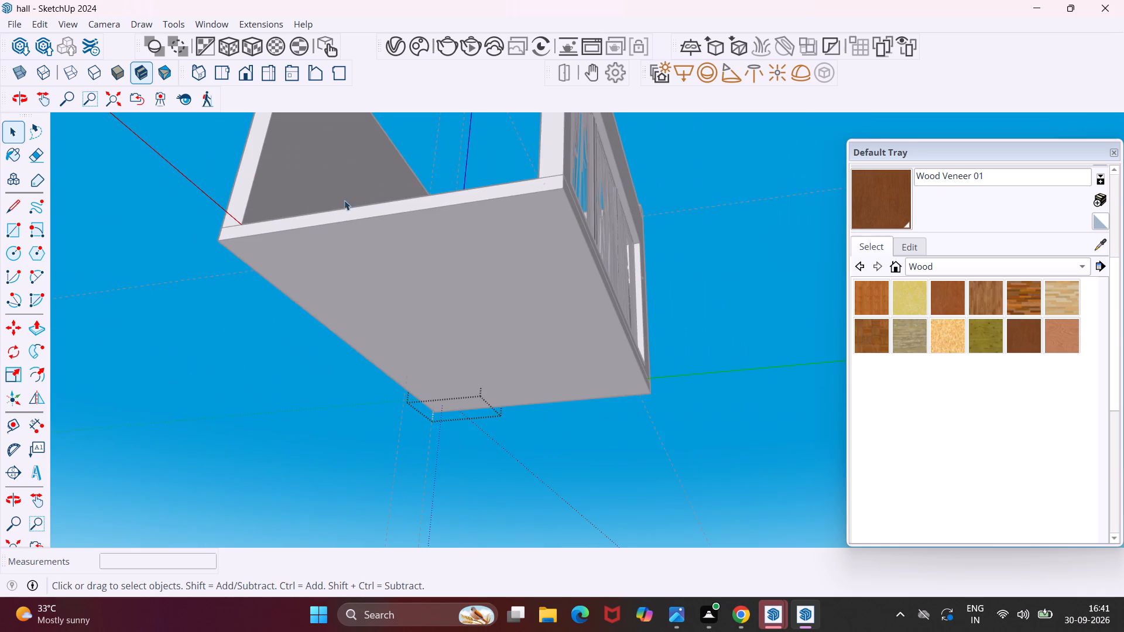
middle_drag(352, 187, 396, 337)
scroll(426, 338, up, 8)
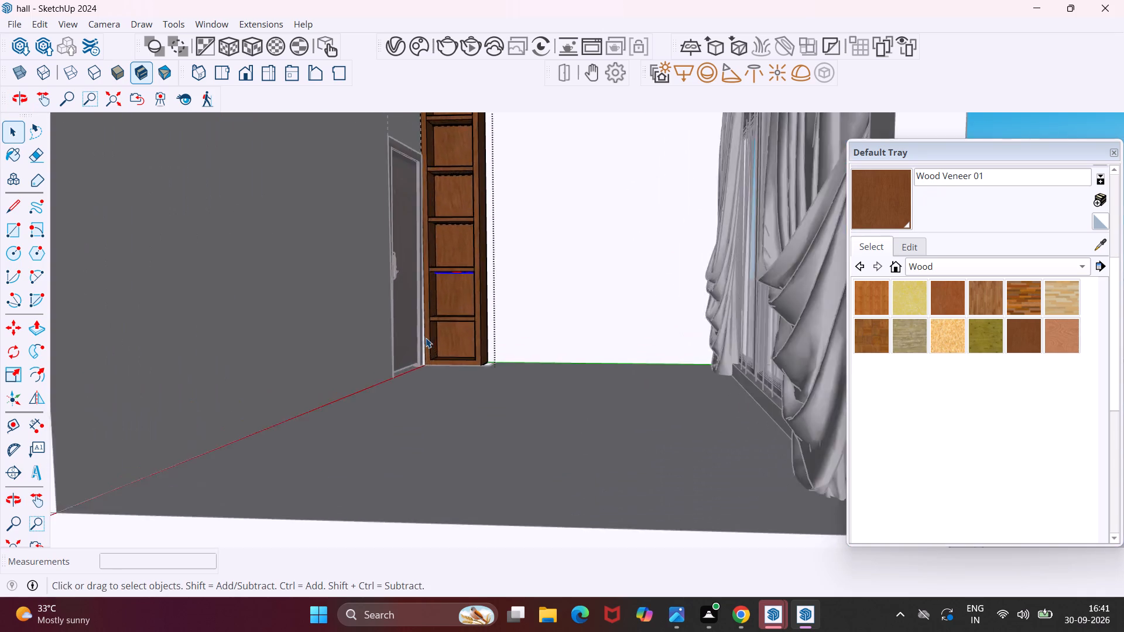
scroll(426, 338, up, 15)
middle_drag(576, 277, 578, 227)
scroll(598, 230, up, 11)
click(598, 231)
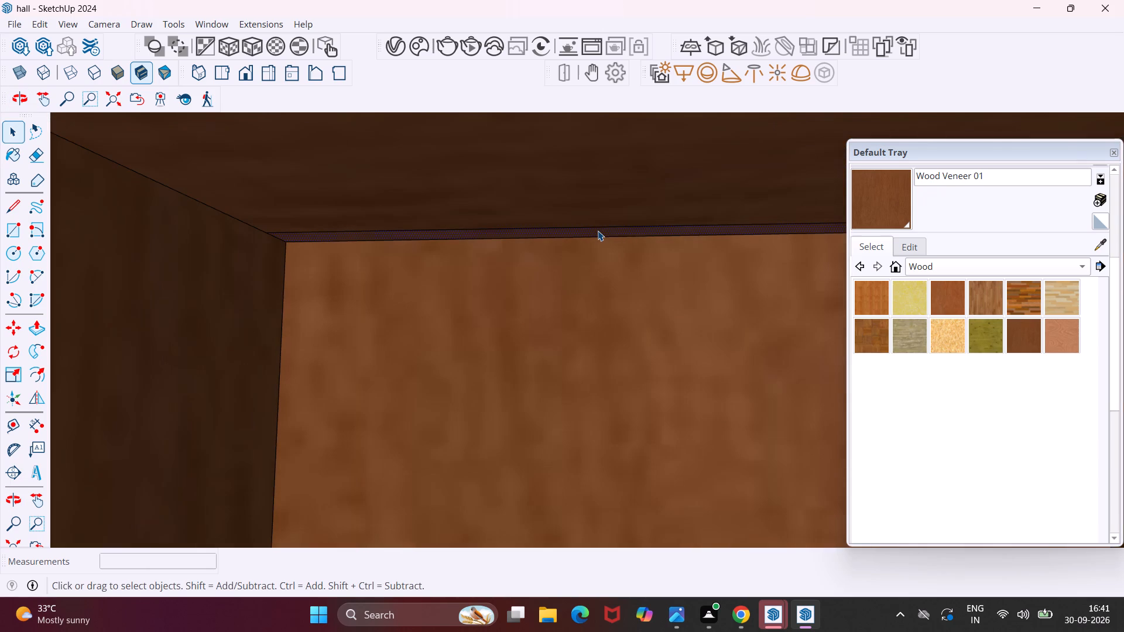
right_click(598, 231)
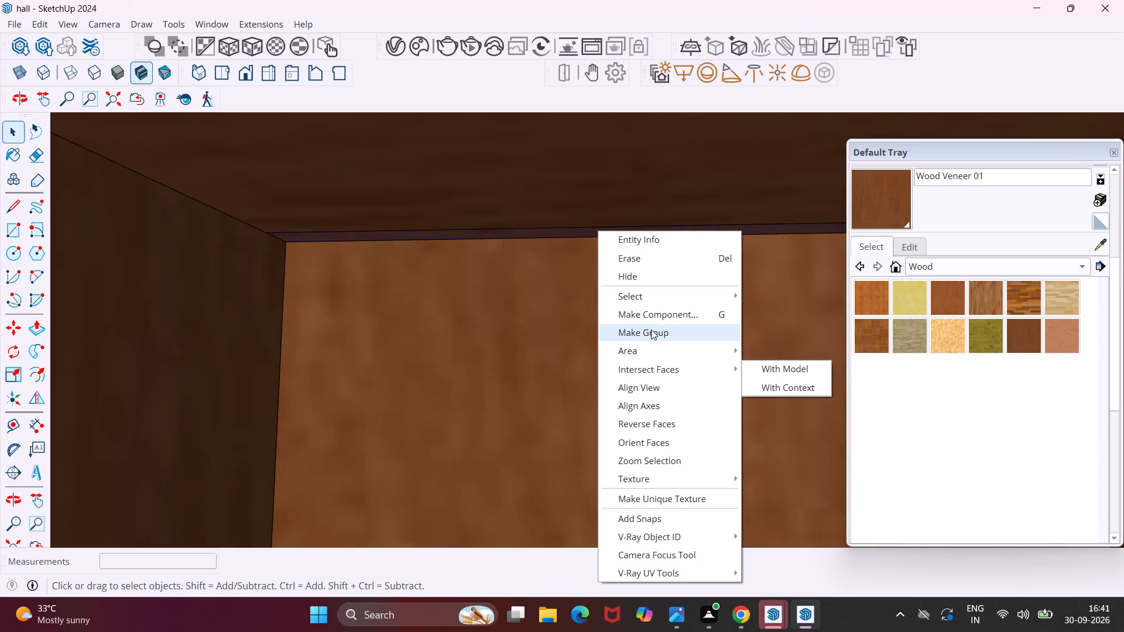
click(651, 327)
click(823, 80)
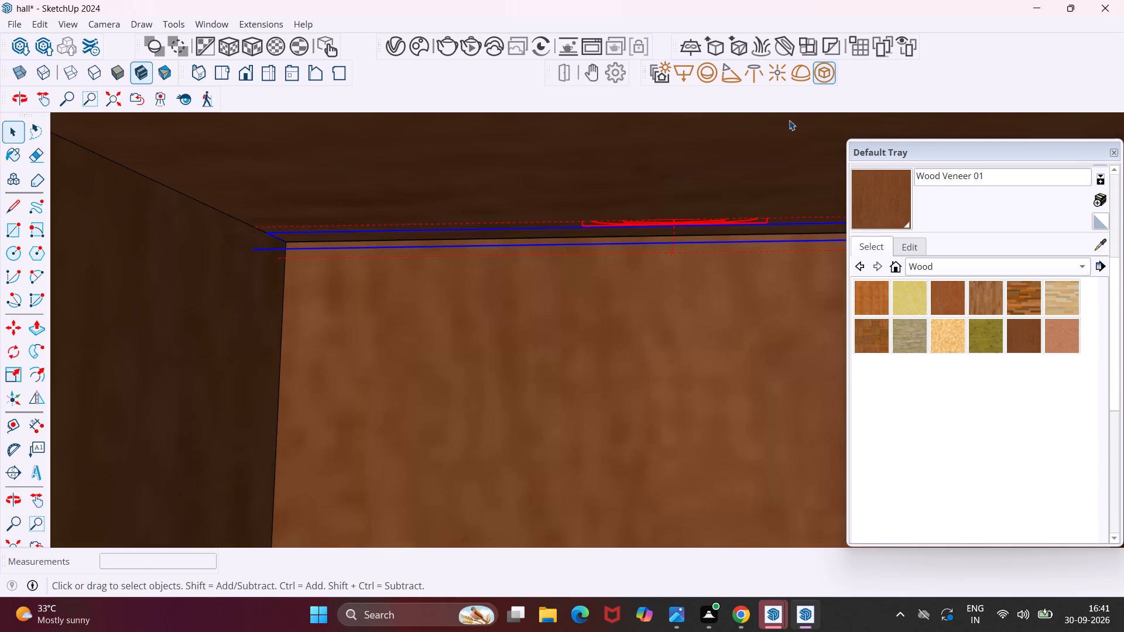
Copy the rear edge of the top panel's underside 0.9" forward to mark off a narrow back strip in the uppermost compartment.
scroll(680, 238, down, 12)
scroll(622, 262, down, 11)
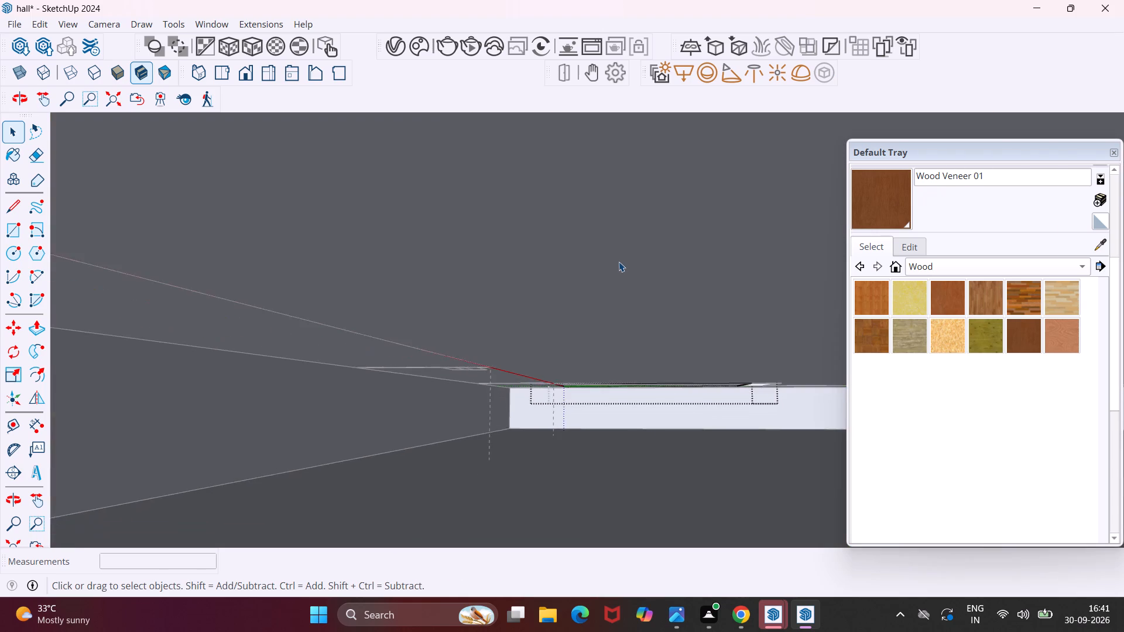
scroll(618, 261, down, 20)
scroll(618, 261, down, 18)
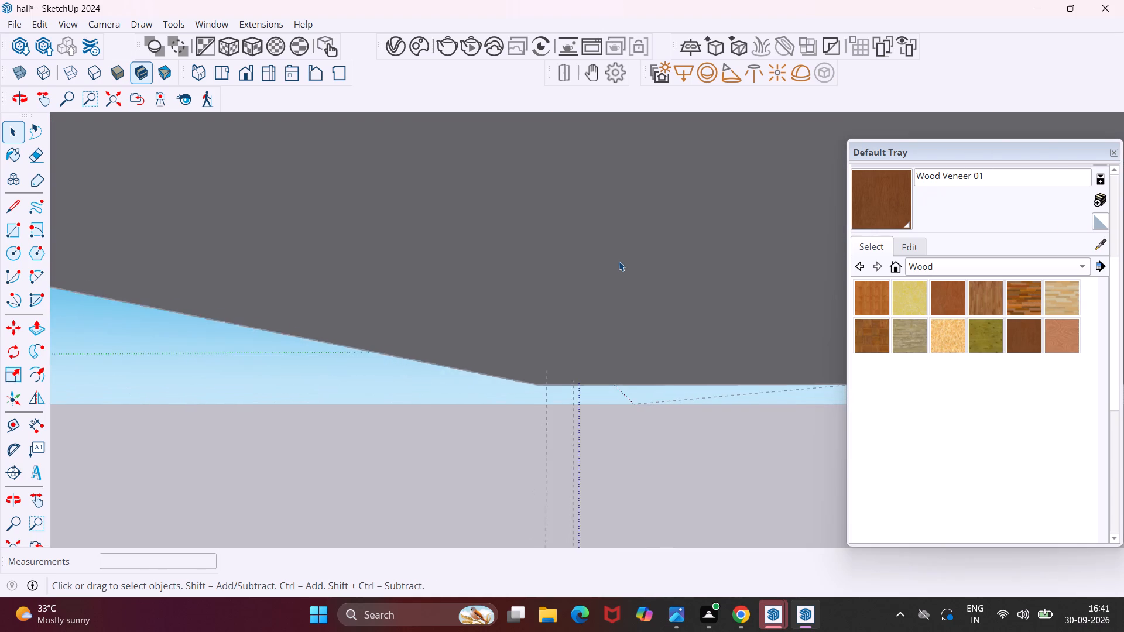
scroll(619, 261, down, 20)
scroll(619, 261, down, 19)
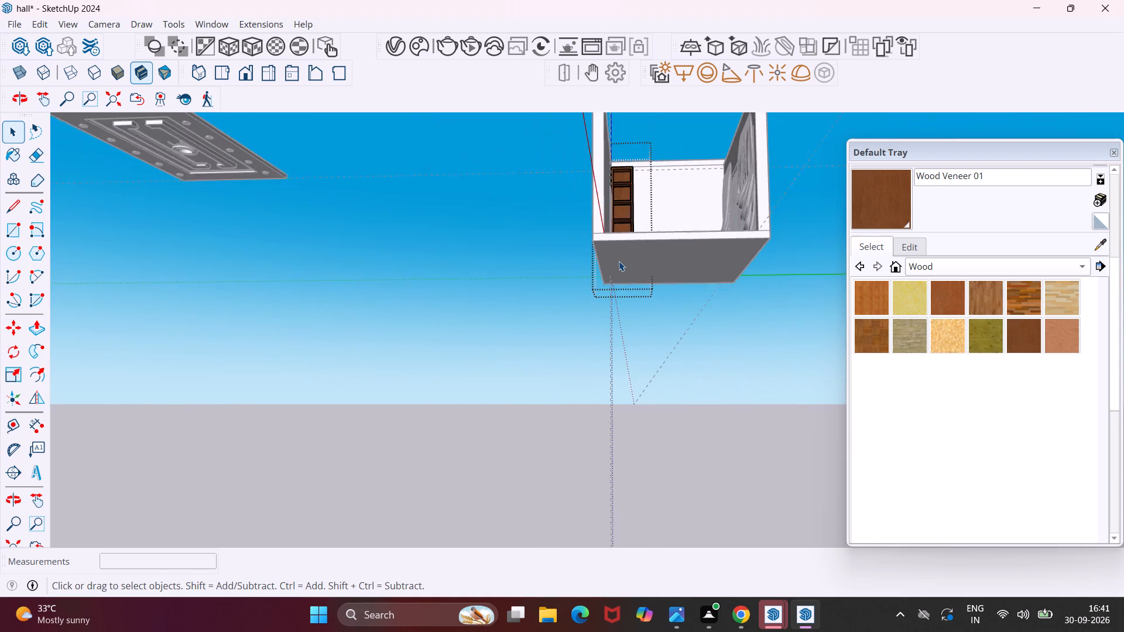
scroll(636, 180, up, 20)
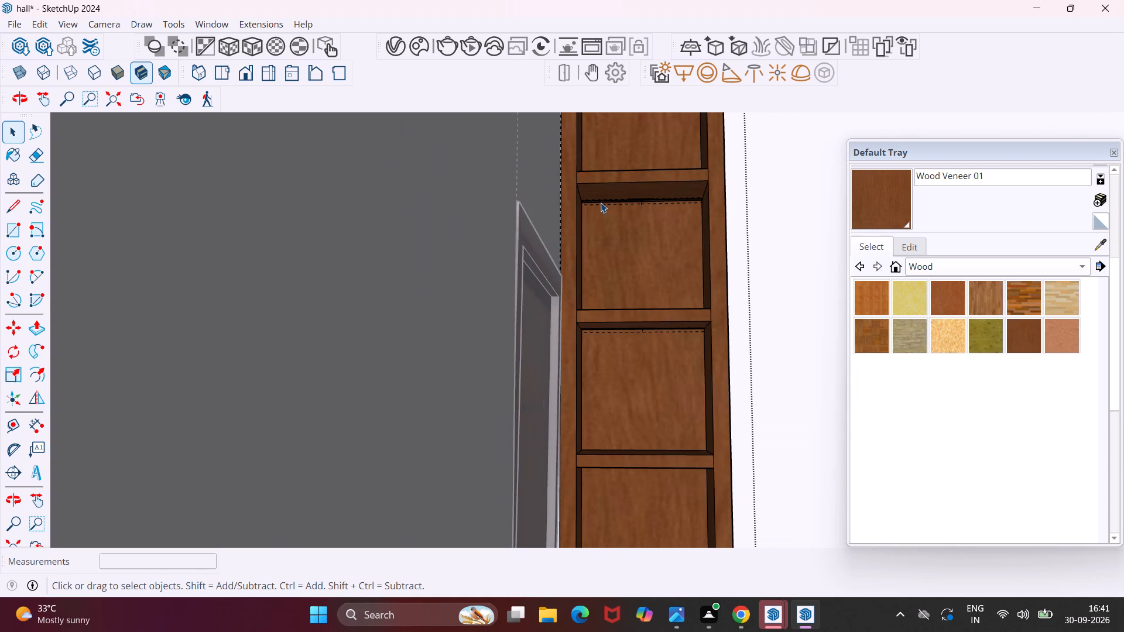
middle_drag(684, 137, 662, 218)
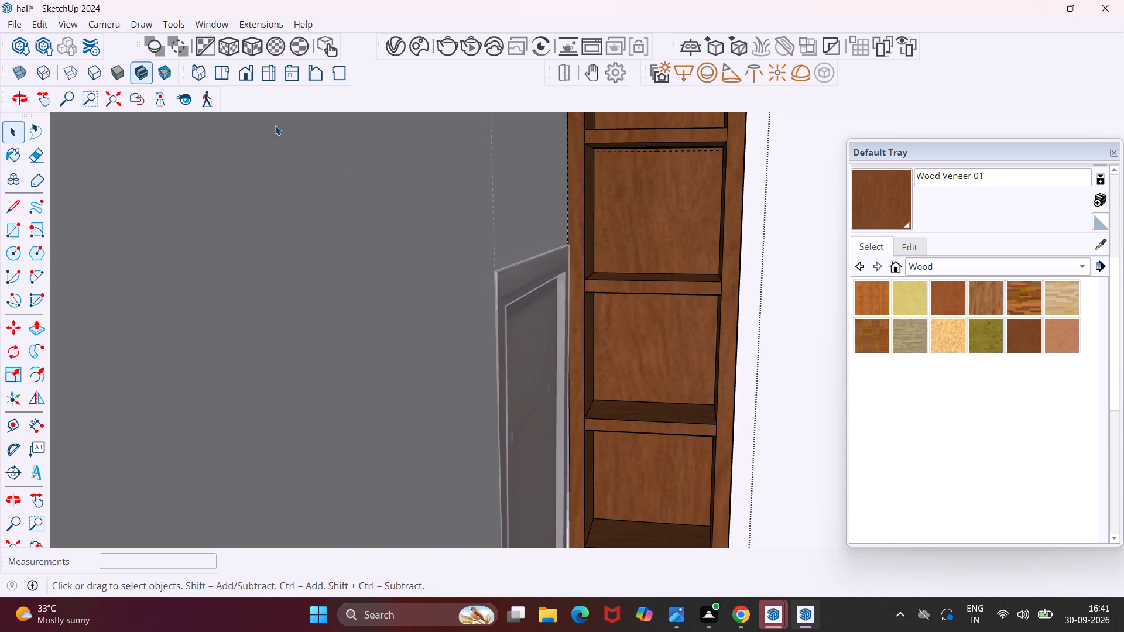
click(52, 99)
drag(602, 233, 511, 389)
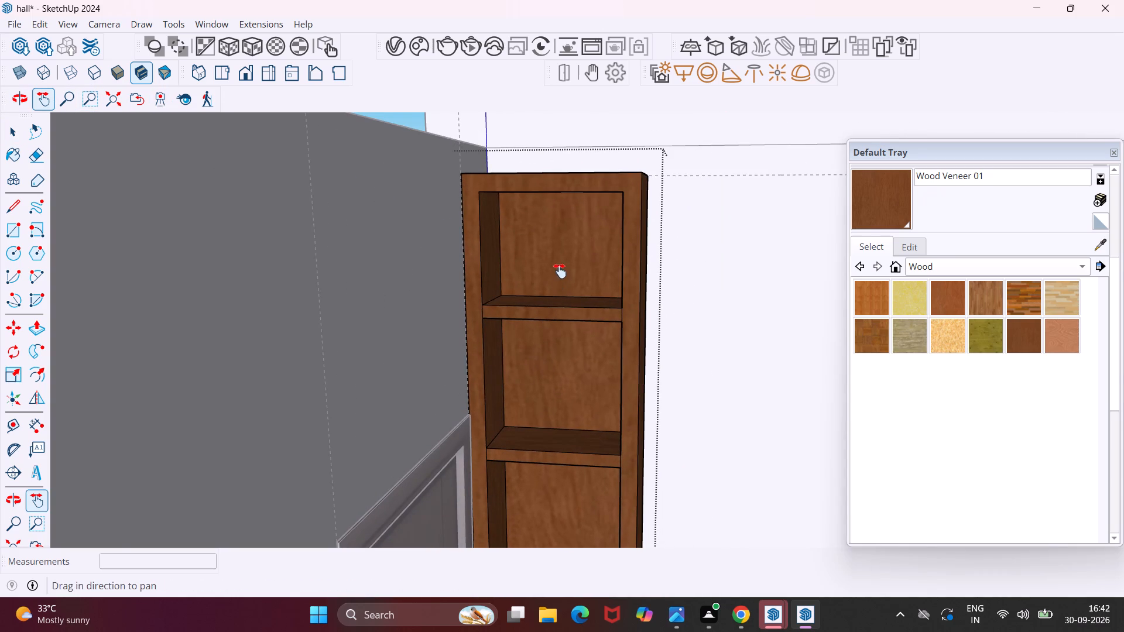
scroll(567, 228, up, 5)
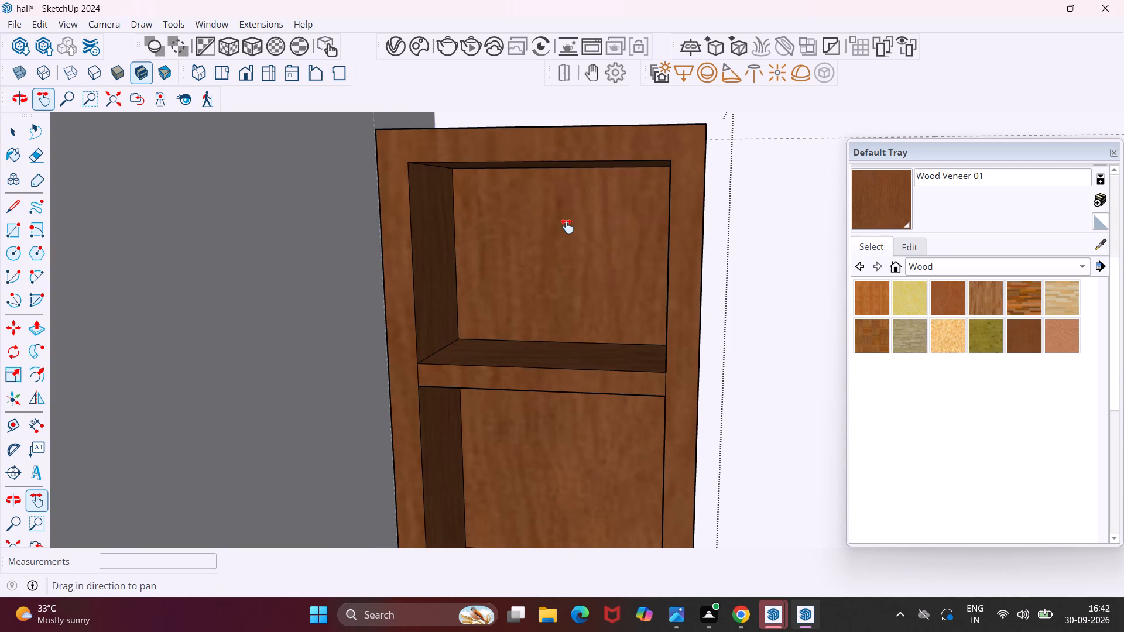
key(Escape)
key(space)
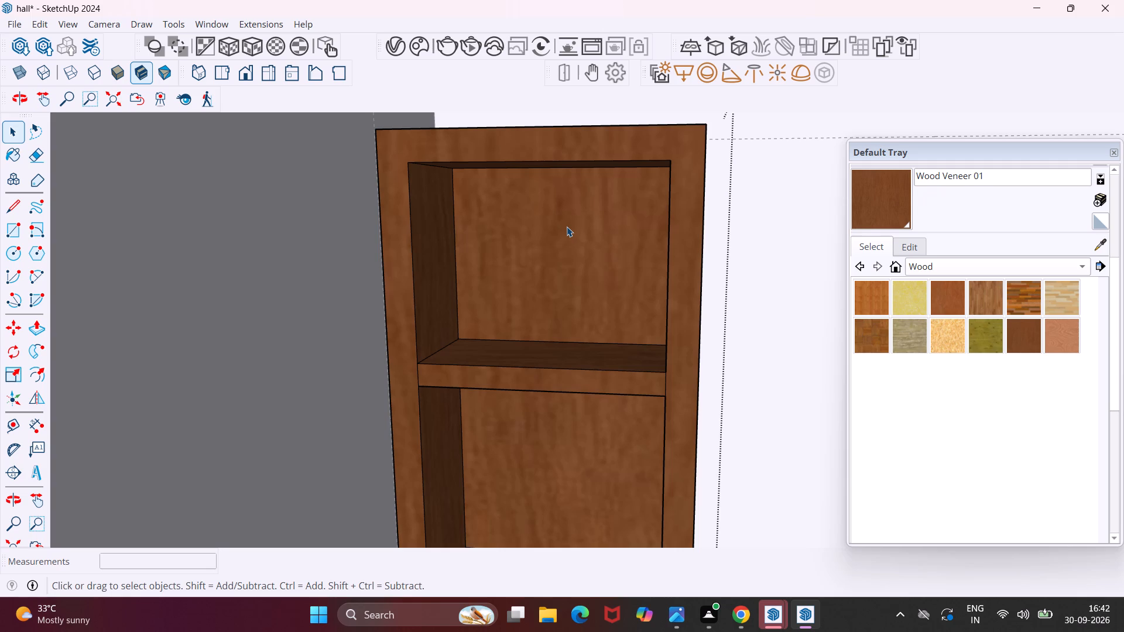
middle_drag(616, 180, 638, 146)
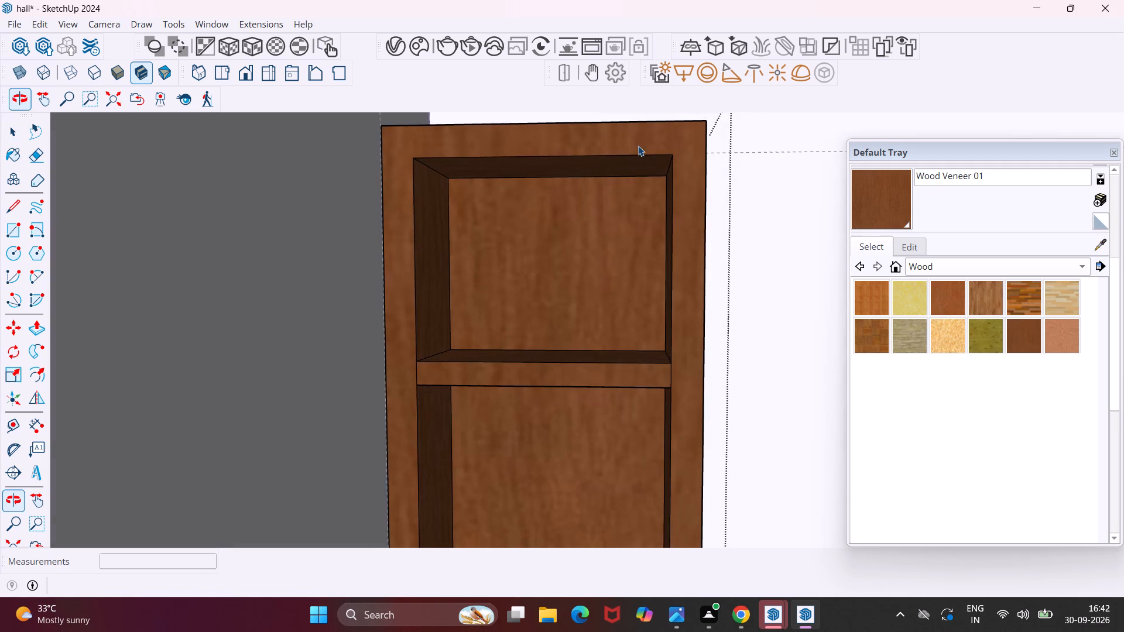
scroll(639, 175, up, 15)
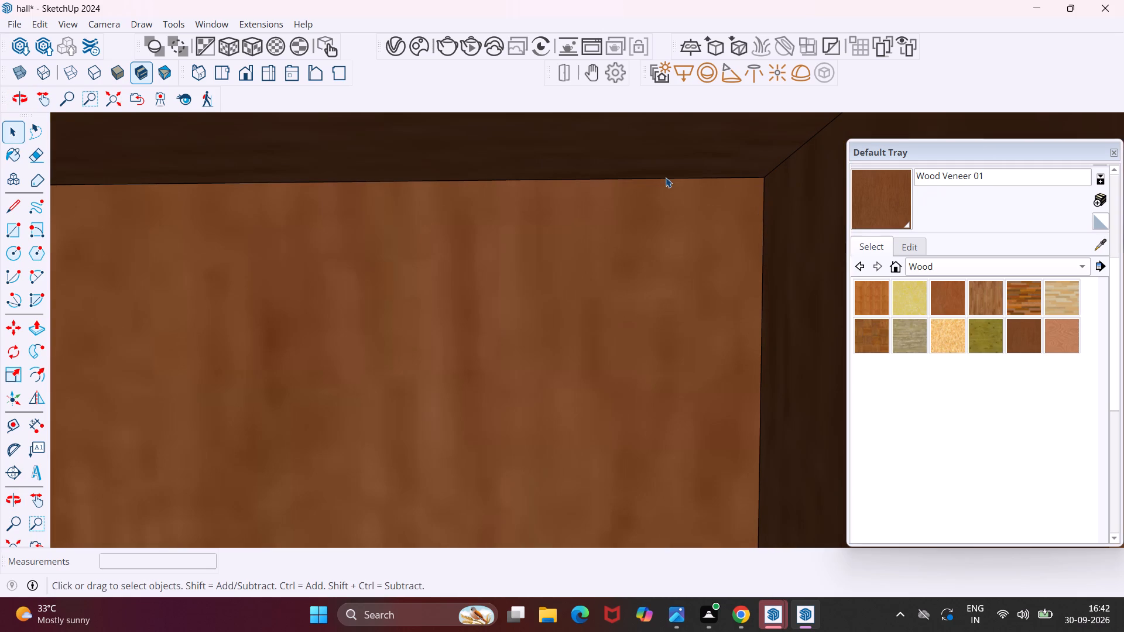
click(670, 179)
key(m)
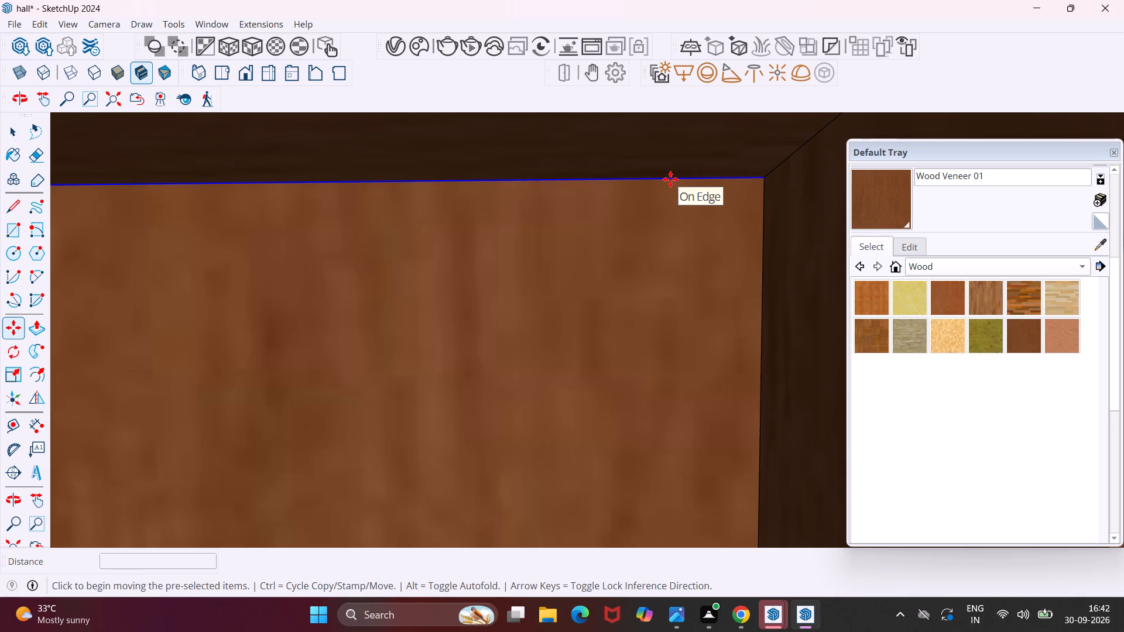
click(766, 178)
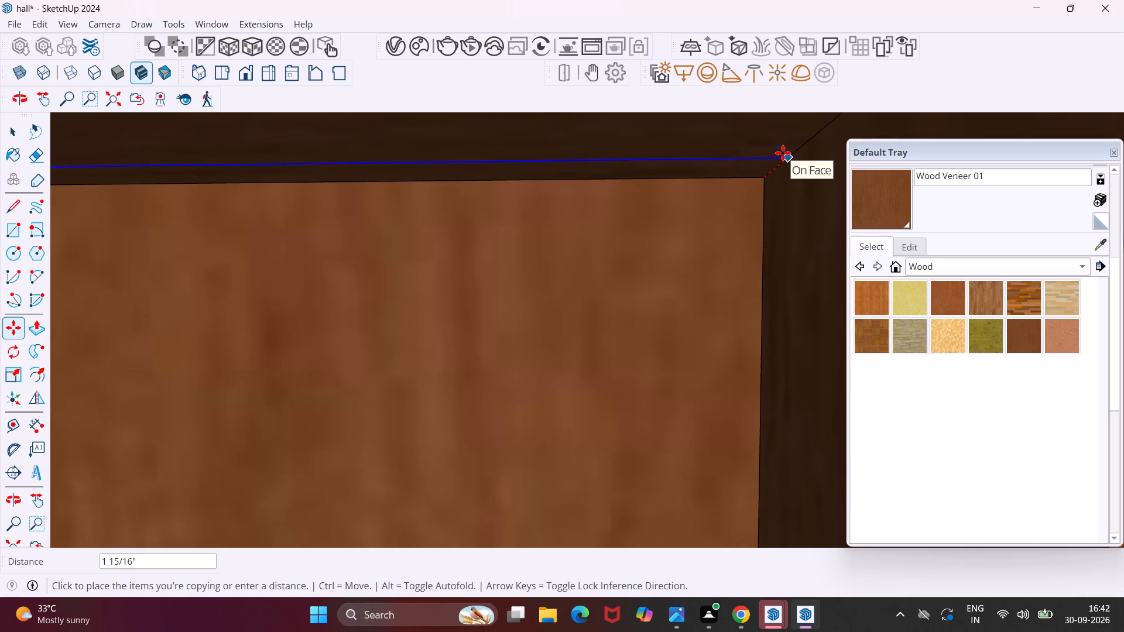
key(9)
key(shift+quotedbl)
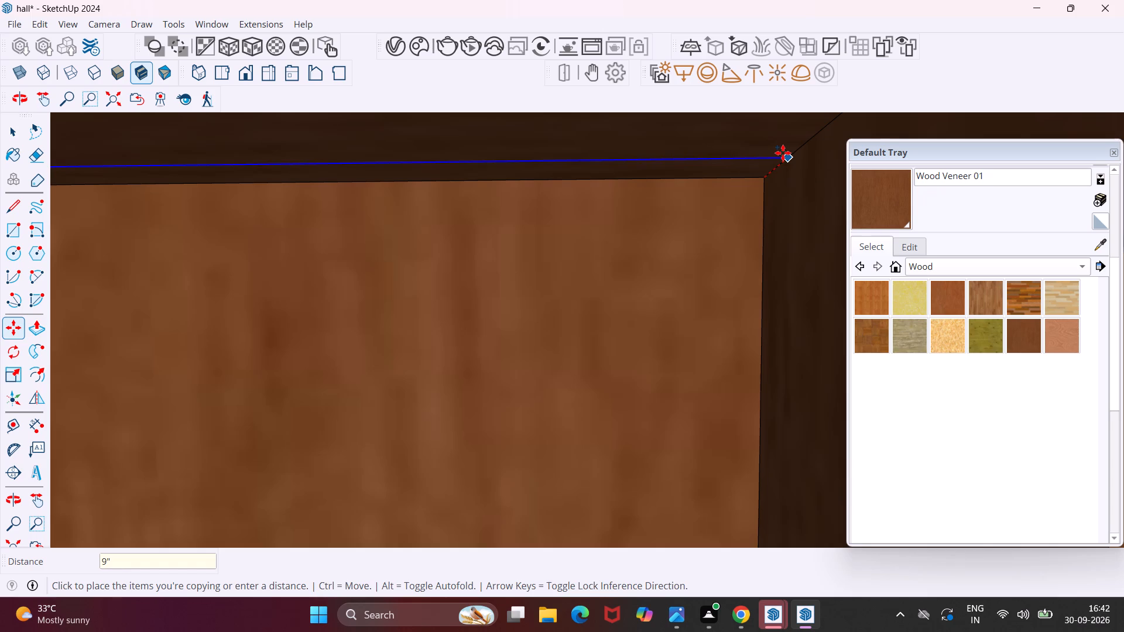
key(BackSpace)
key(BackSpace)
text(.9")
key(Return)
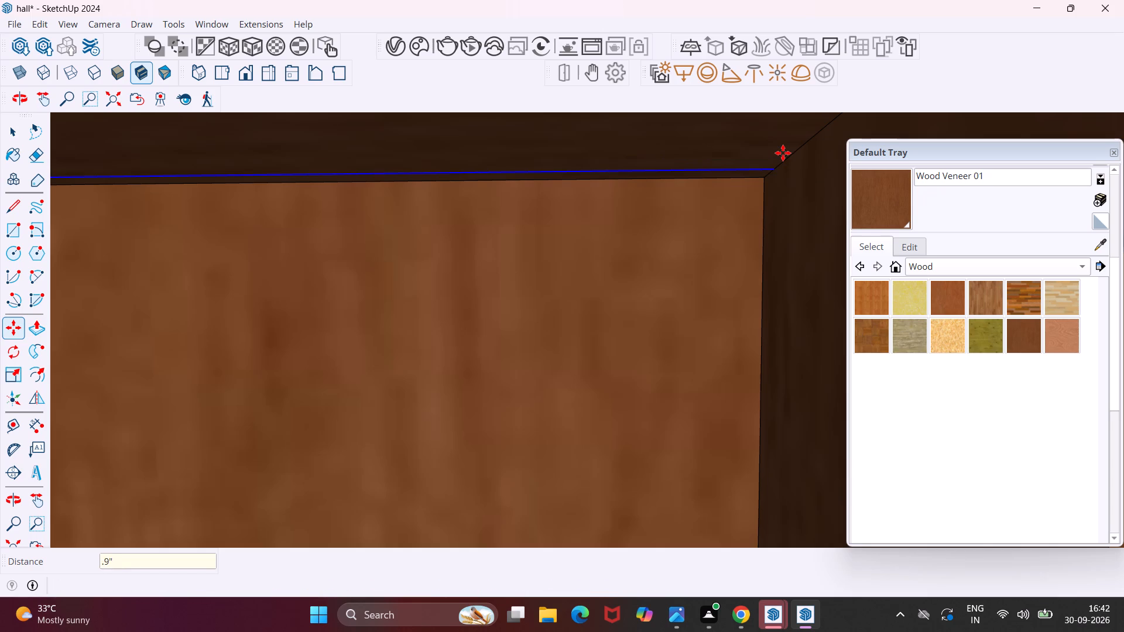
key(Escape)
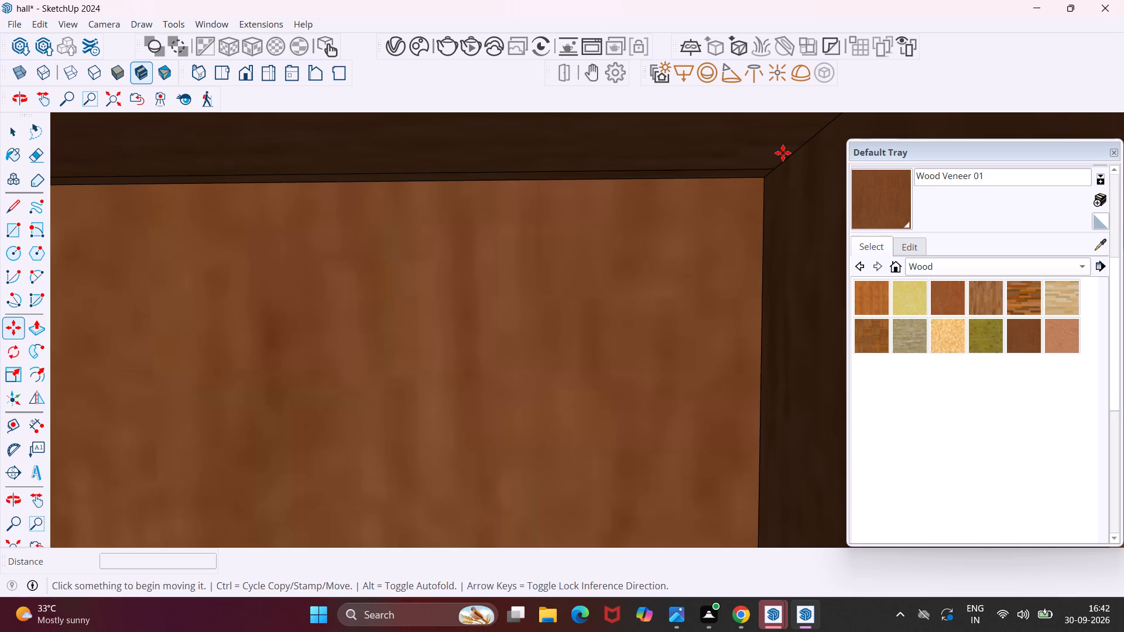
key(space)
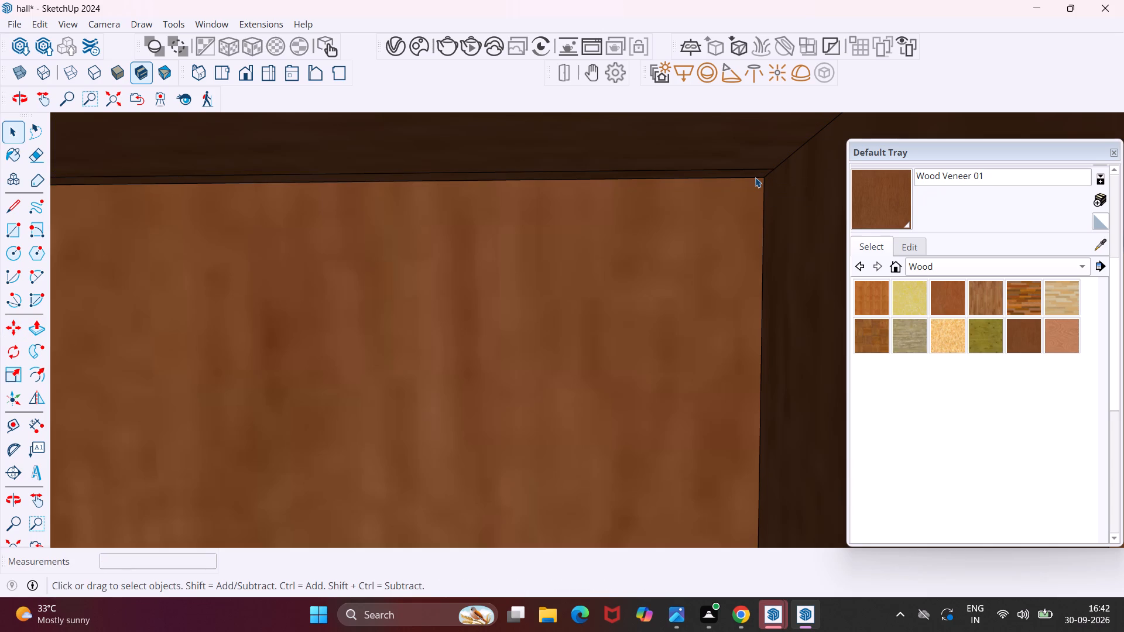
Group the narrow back strip on the top panel's underside and convert it to a V-Ray mesh light.
click(755, 173)
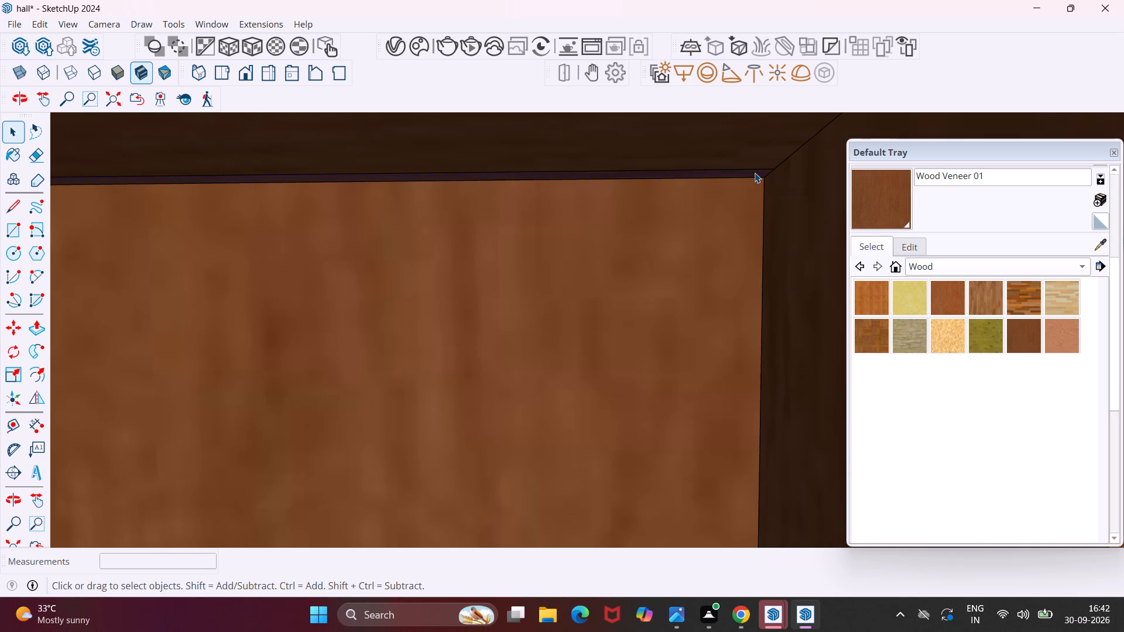
right_click(755, 173)
click(809, 281)
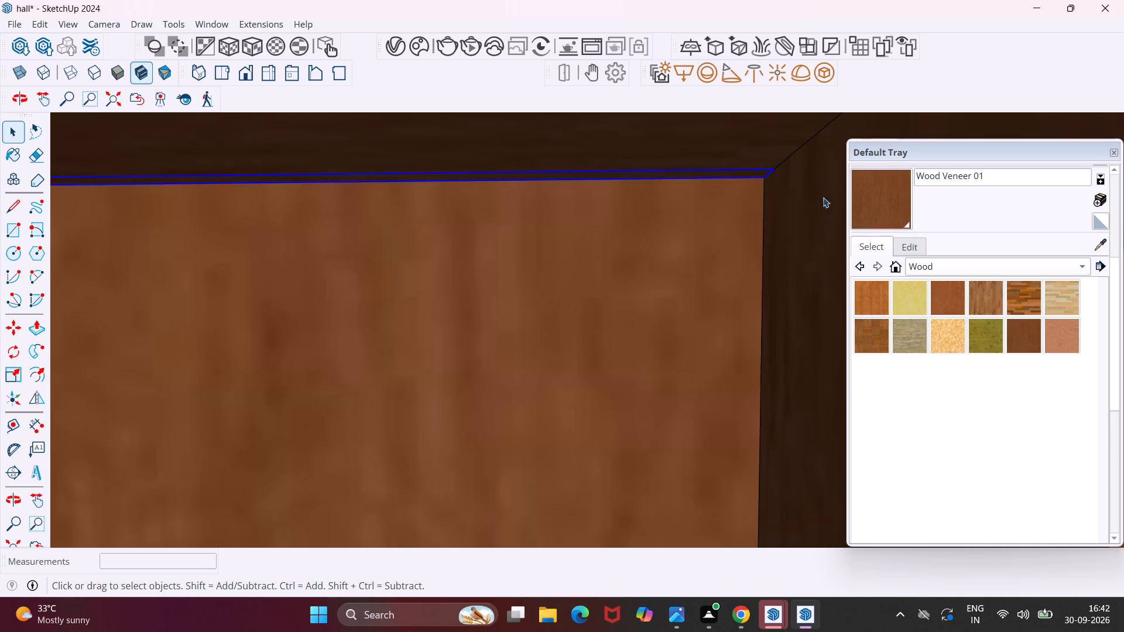
click(823, 73)
scroll(702, 150, down, 6)
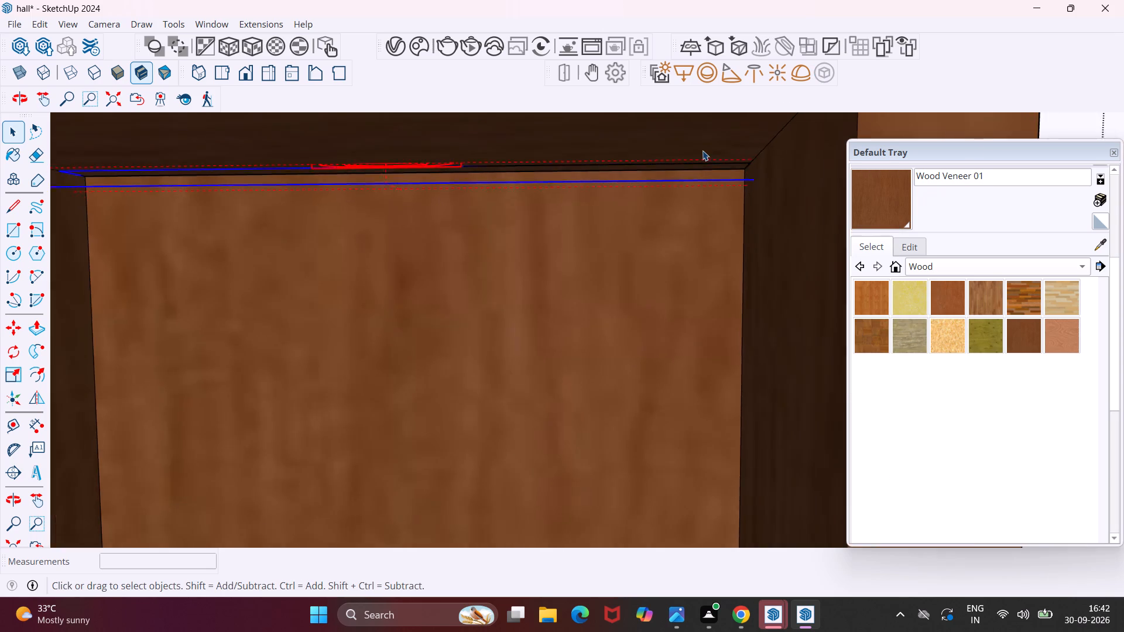
scroll(676, 165, down, 20)
scroll(676, 165, down, 11)
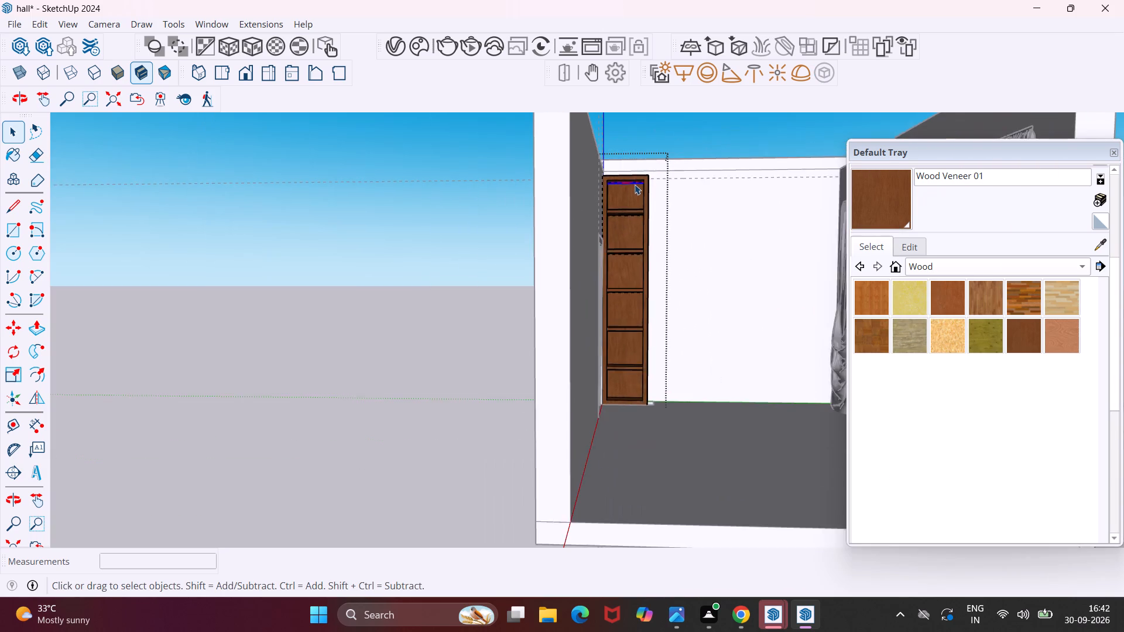
scroll(635, 184, down, 5)
click(529, 227)
middle_drag(712, 197, 692, 250)
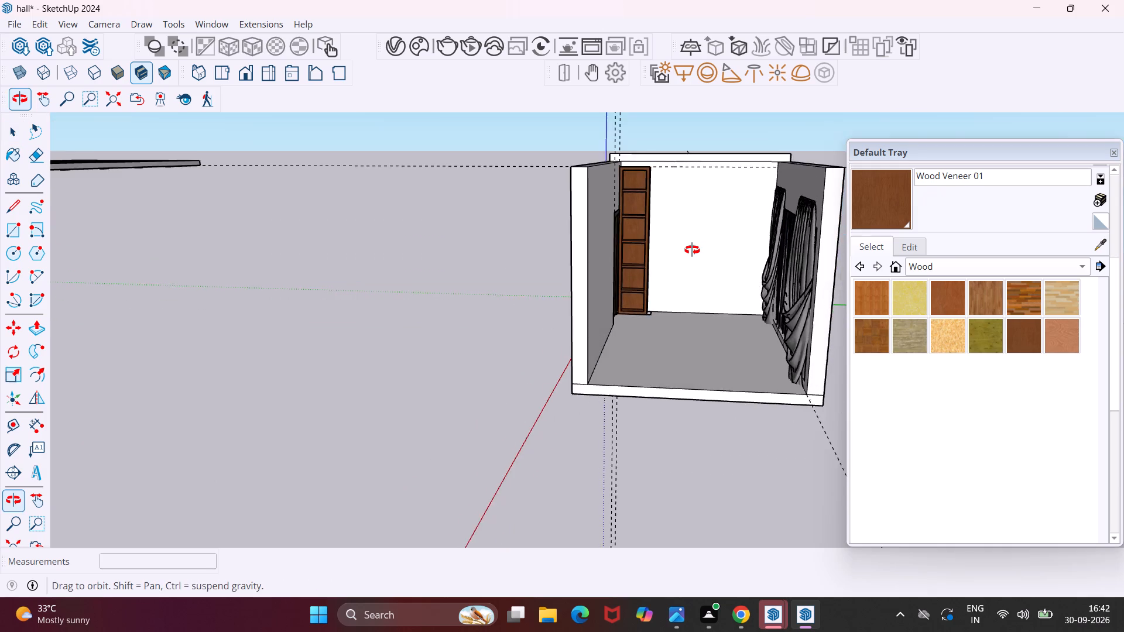
middle_drag(692, 250, 691, 307)
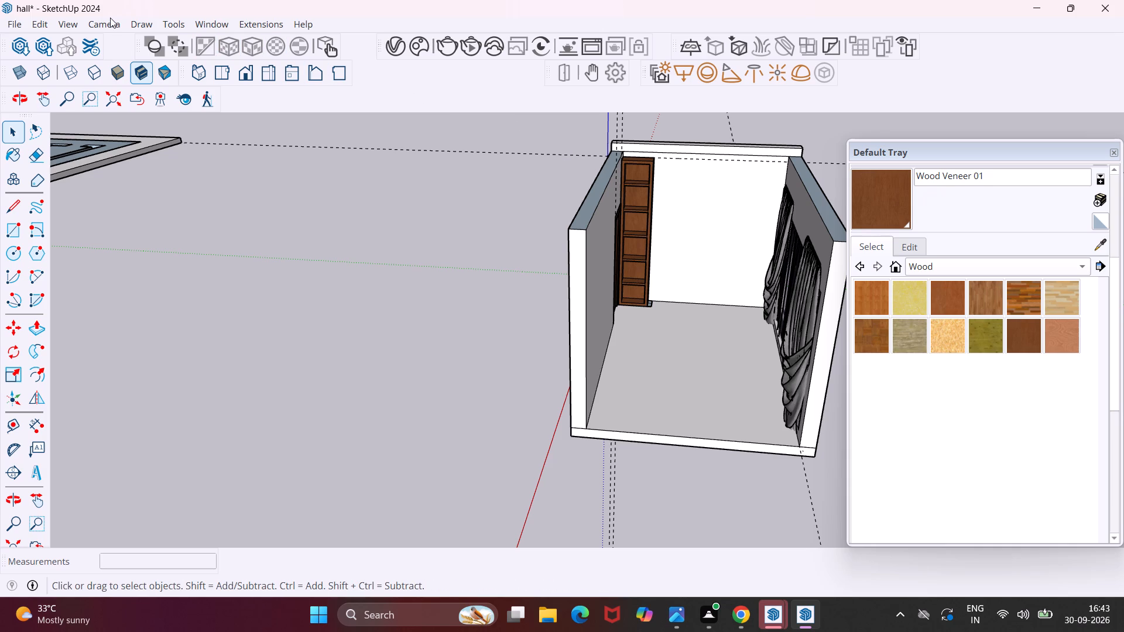
Open 3D Warehouse and search the models for "mini plats in pots".
click(201, 21)
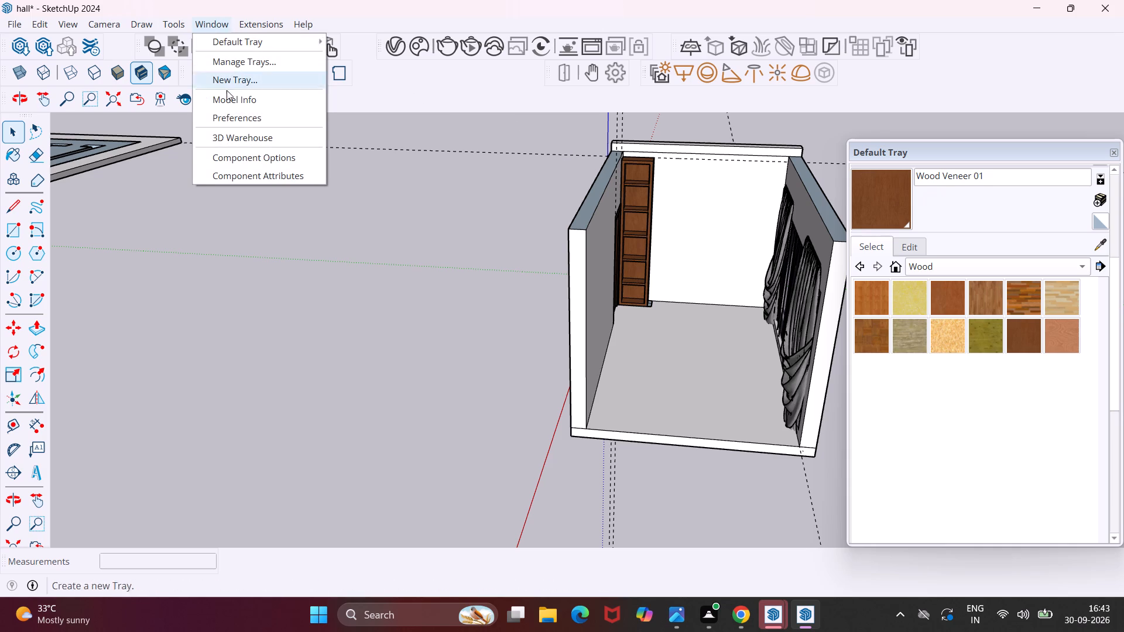
click(240, 133)
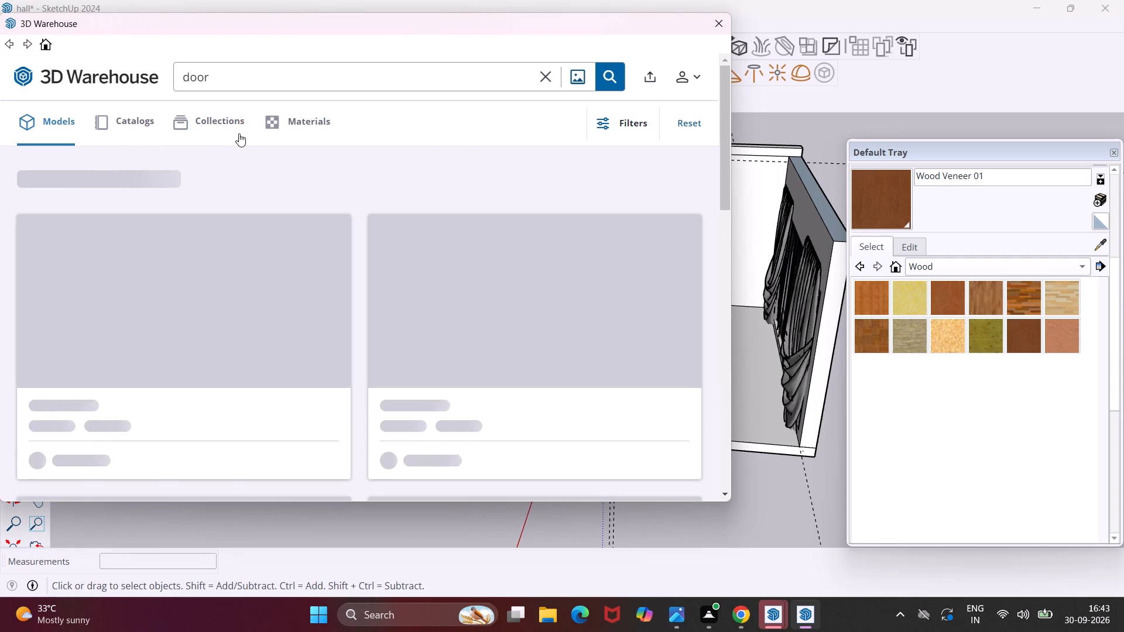
click(224, 81)
key(BackSpace)
key(BackSpace)
key(BackSpace)
key(BackSpace)
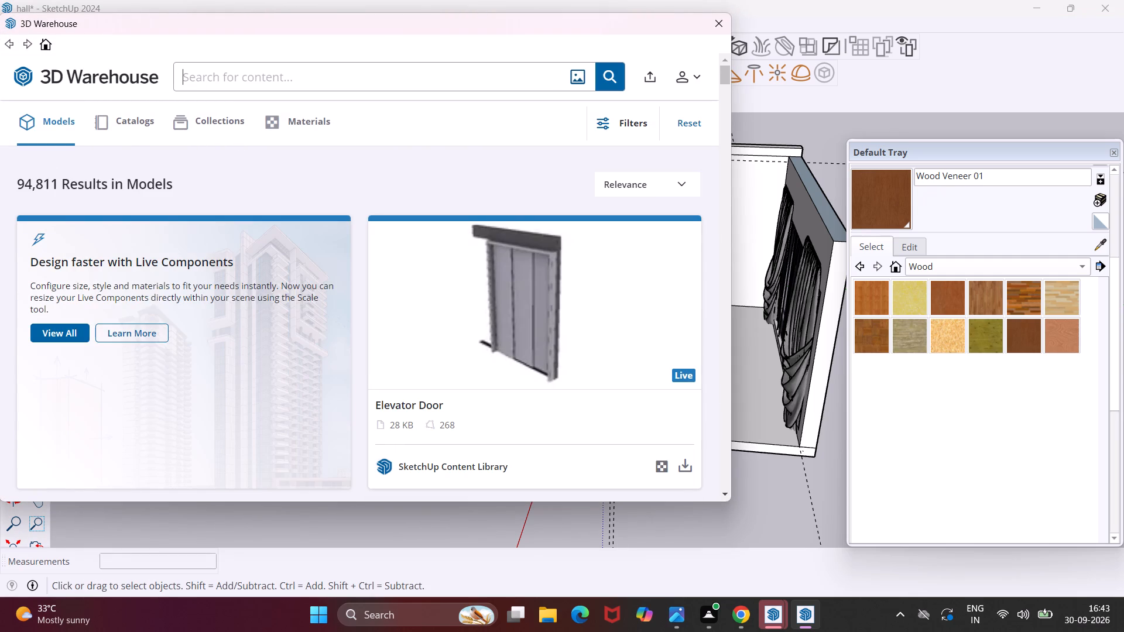
key(m)
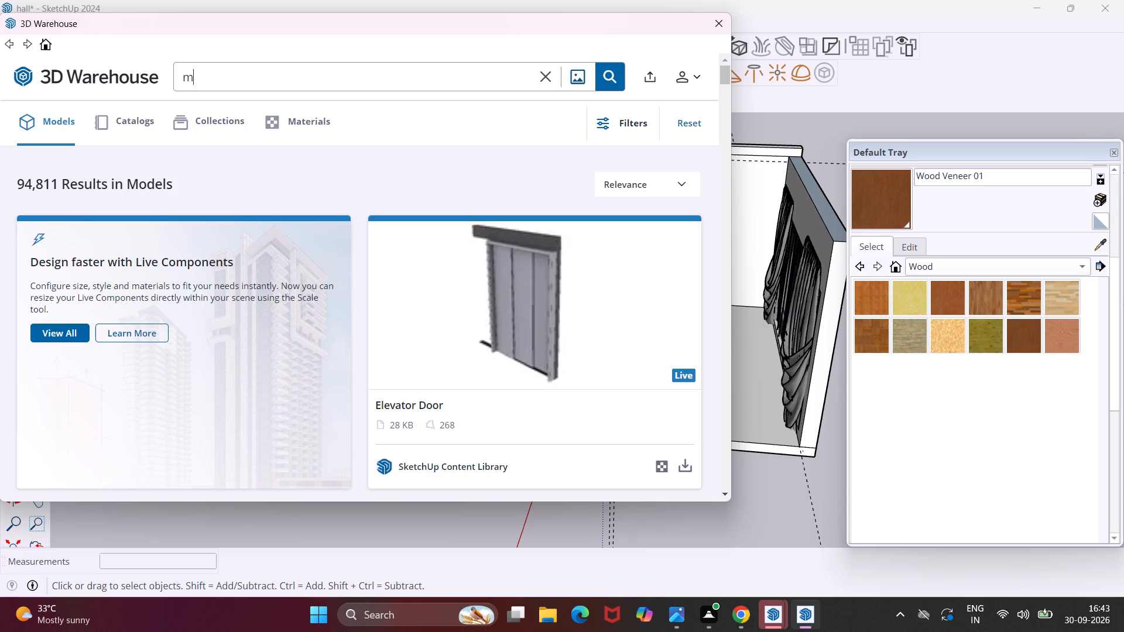
text(ini)
key(space)
text(pla)
text(ts)
key(space)
text(in)
key(space)
text(pots)
key(Return)
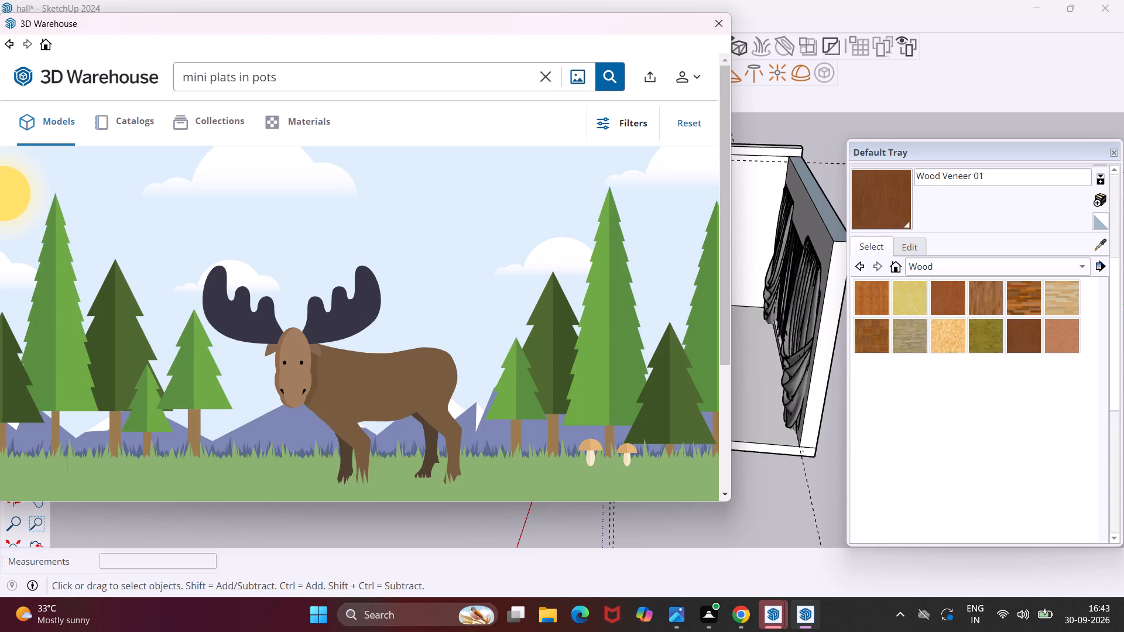
Replace the 3D Warehouse model search with "sall plants" and run it.
click(298, 75)
key(BackSpace)
key(BackSpace)
key(BackSpace)
key(BackSpace)
key(BackSpace)
key(BackSpace)
key(BackSpace)
key(BackSpace)
key(BackSpace)
key(BackSpace)
key(BackSpace)
key(BackSpace)
key(BackSpace)
key(BackSpace)
key(BackSpace)
key(BackSpace)
key(BackSpace)
key(BackSpace)
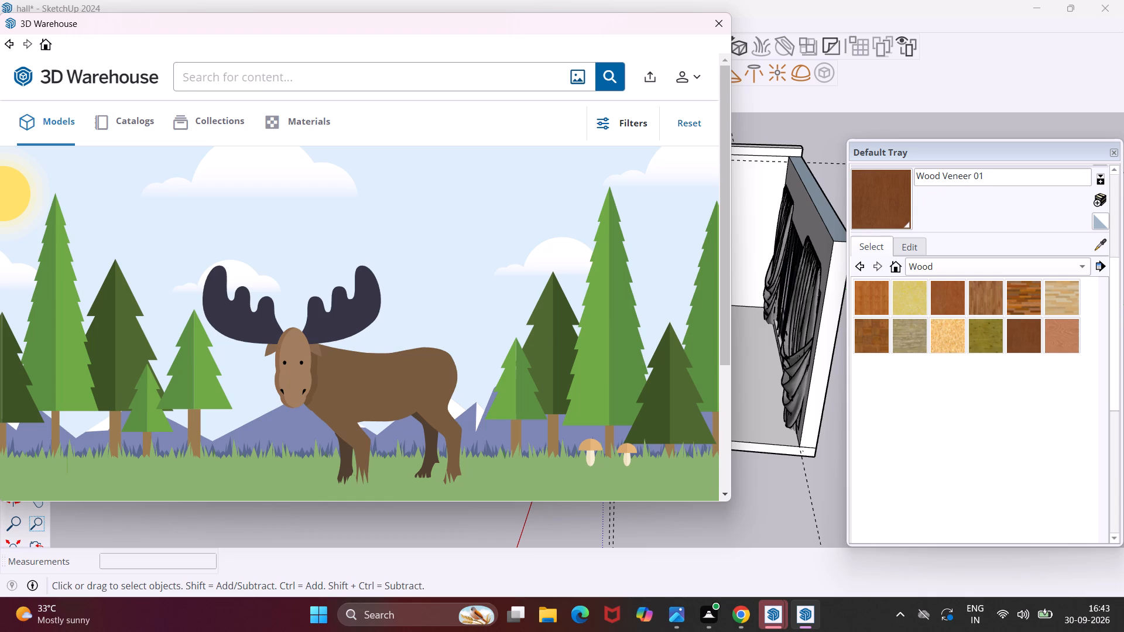
key(s)
key(a)
text(ll)
key(space)
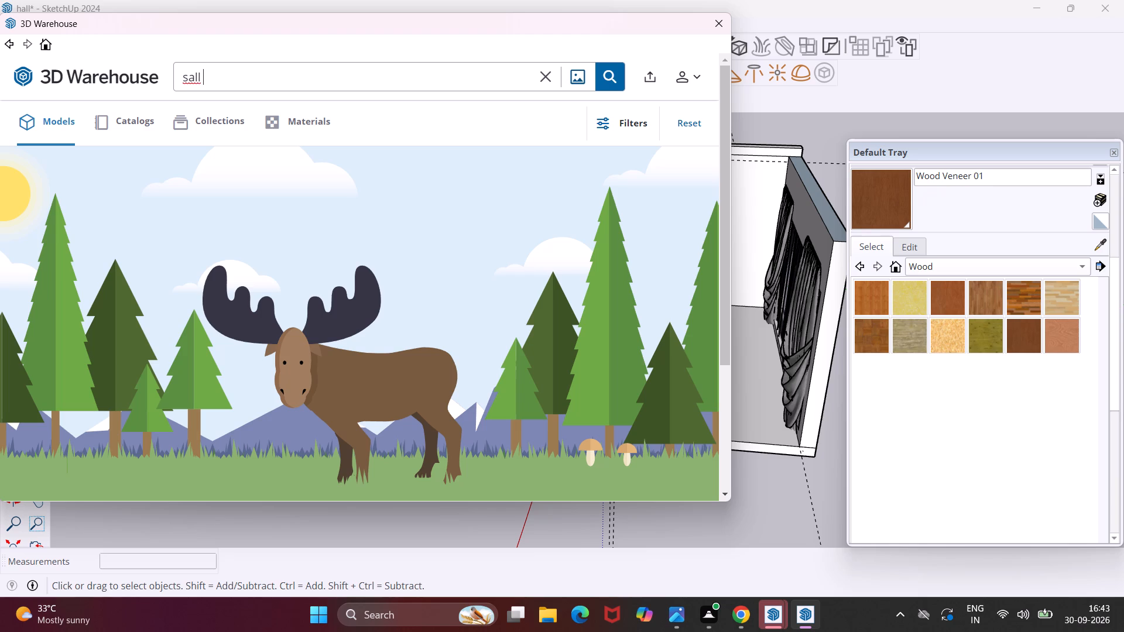
text(plant)
key(s)
key(Return)
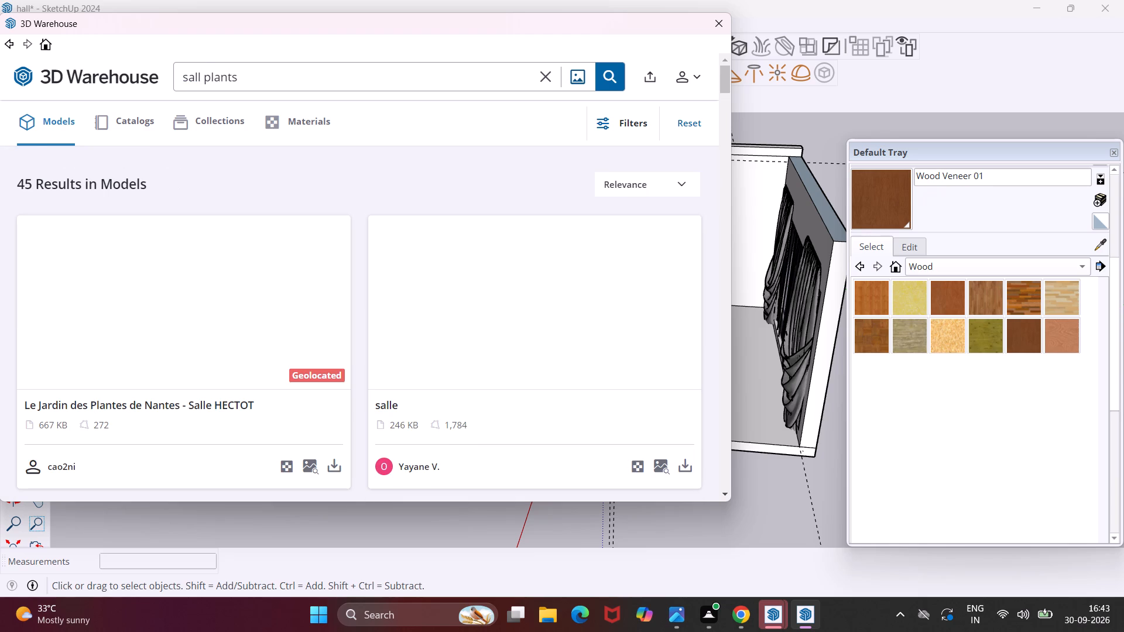
Look through the model results for a small potted plant suitable for the shelves.
scroll(284, 195, down, 6)
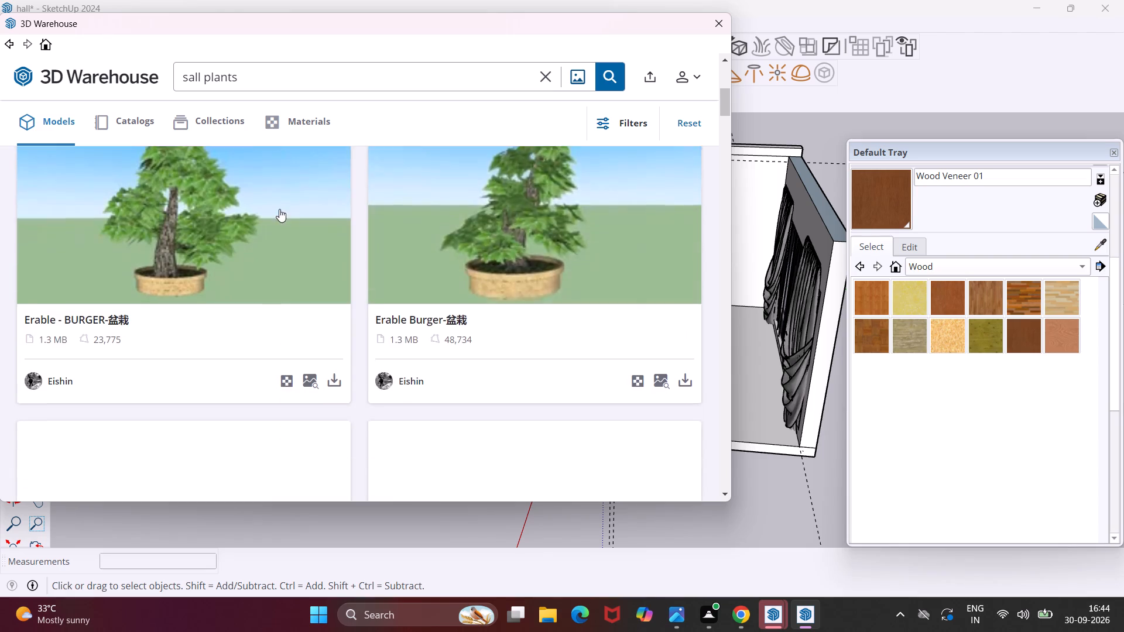
scroll(279, 209, down, 12)
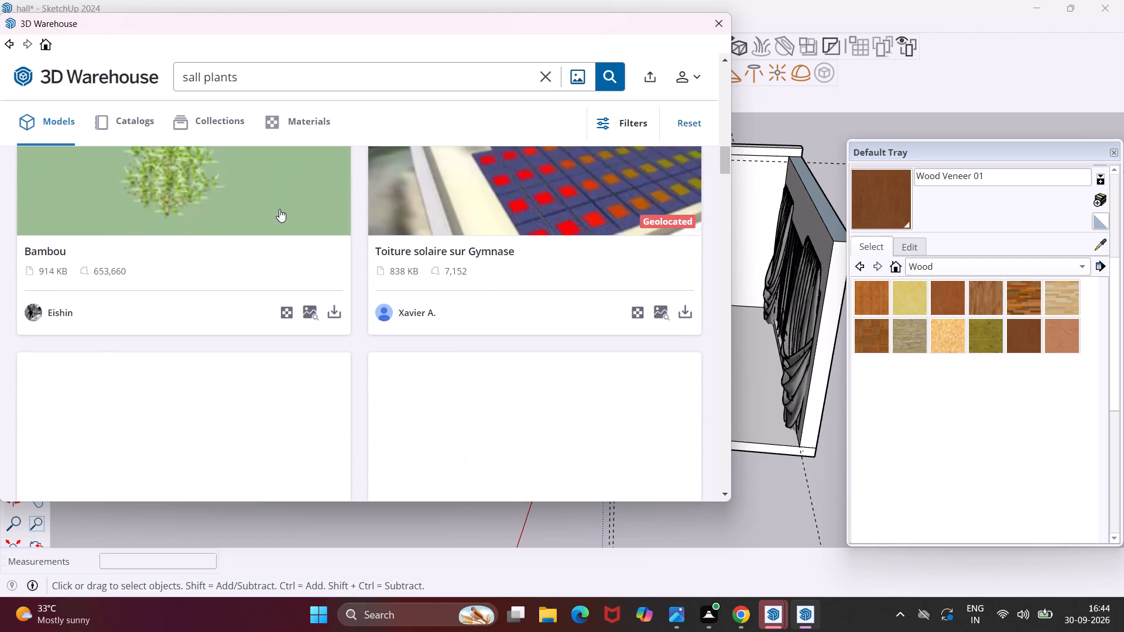
scroll(279, 209, down, 12)
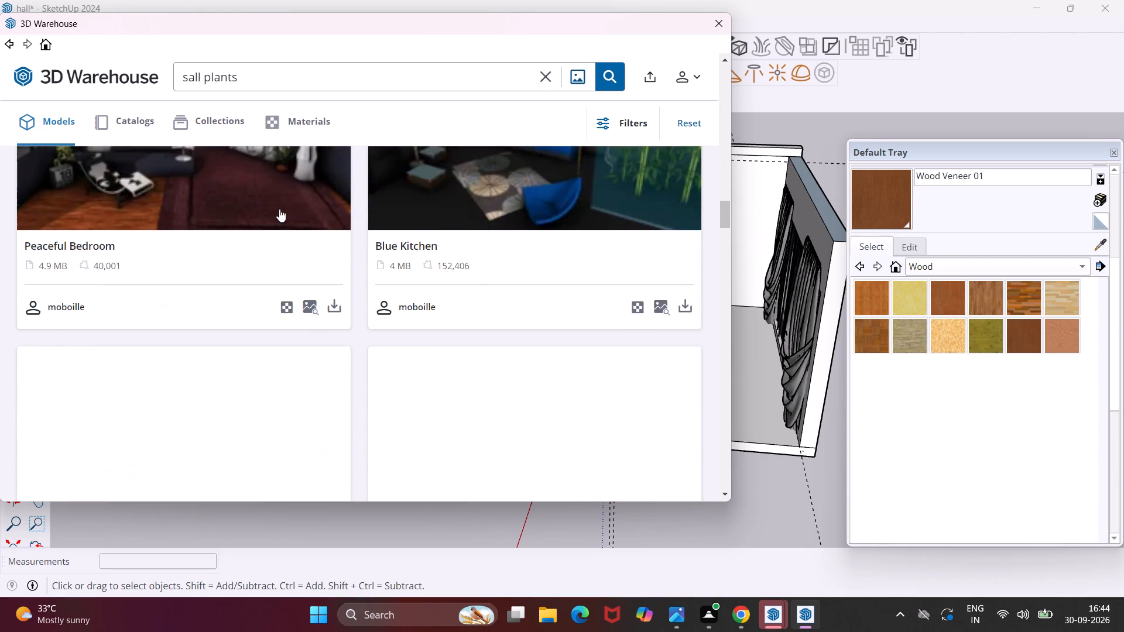
scroll(279, 209, down, 9)
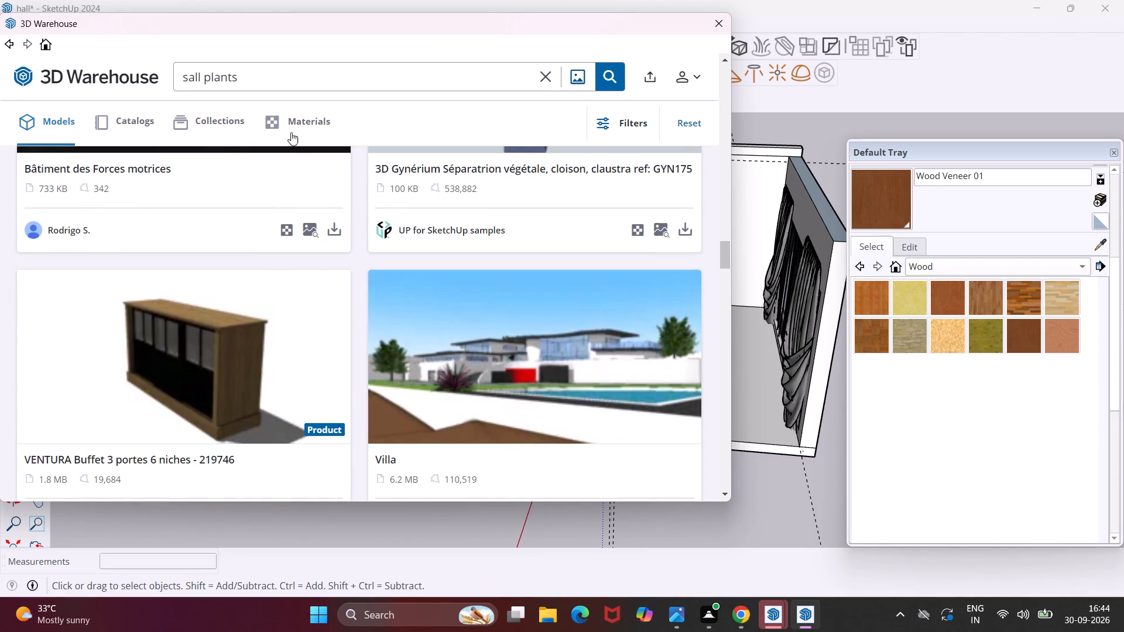
Correct the search wording to "small plants outer" and search the models again.
click(283, 77)
key(space)
text(uo)
key(BackSpace)
key(BackSpace)
click(188, 78)
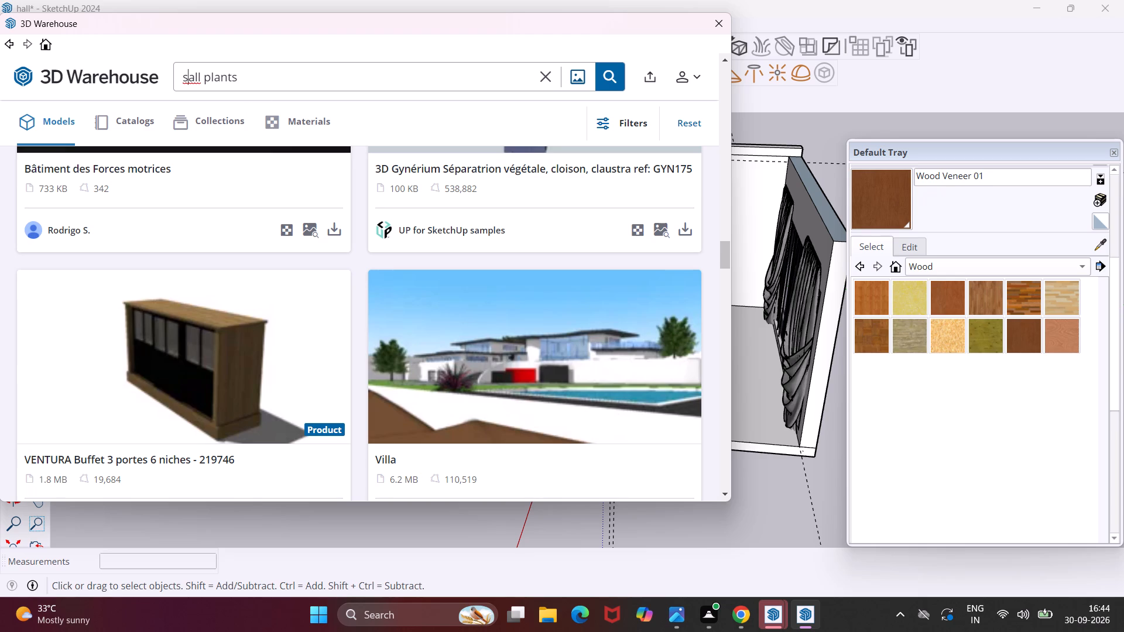
key(m)
click(262, 73)
key(space)
text(o)
text(uter)
key(Return)
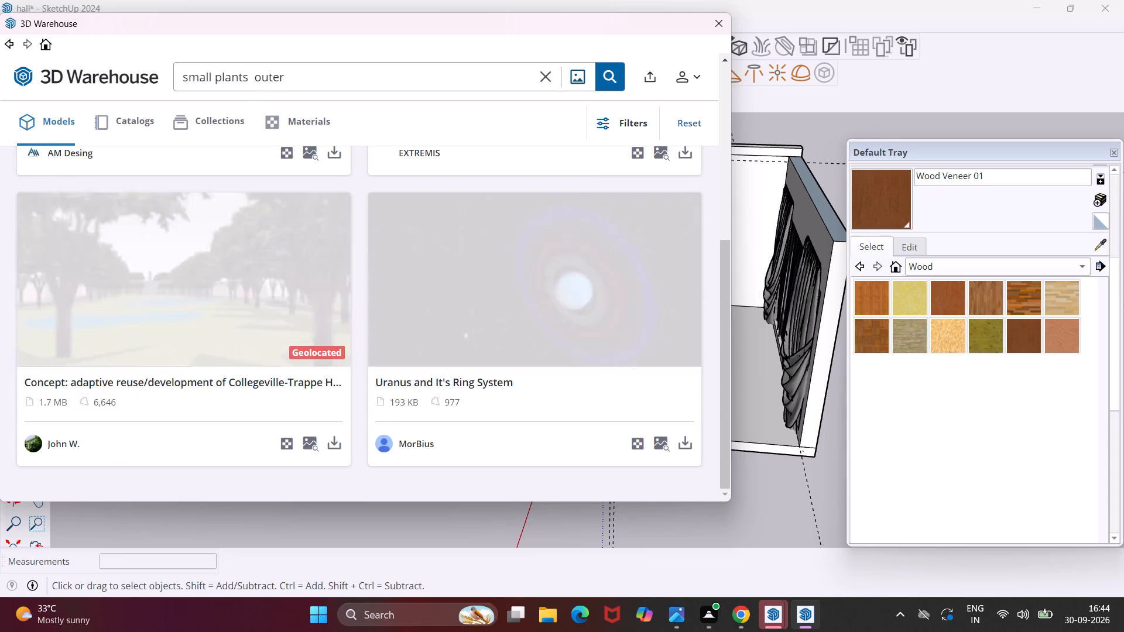
Check the new search results for suitable small plants and close 3D Warehouse.
scroll(289, 145, down, 4)
scroll(270, 271, down, 2)
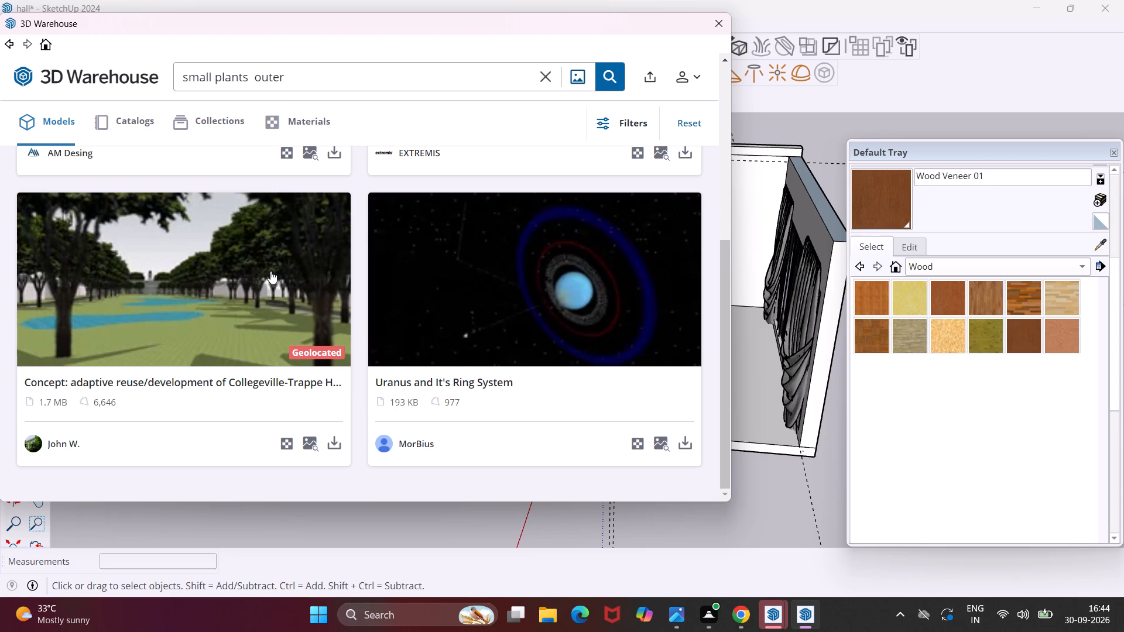
scroll(270, 271, down, 1)
scroll(270, 271, up, 8)
scroll(270, 271, down, 4)
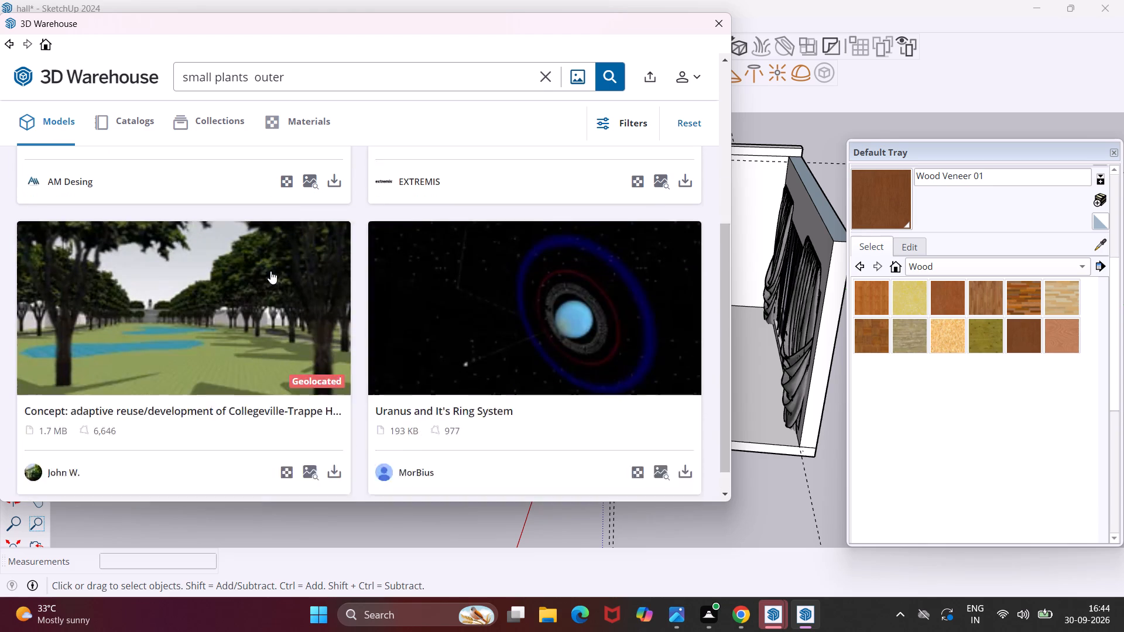
scroll(270, 271, down, 7)
click(716, 28)
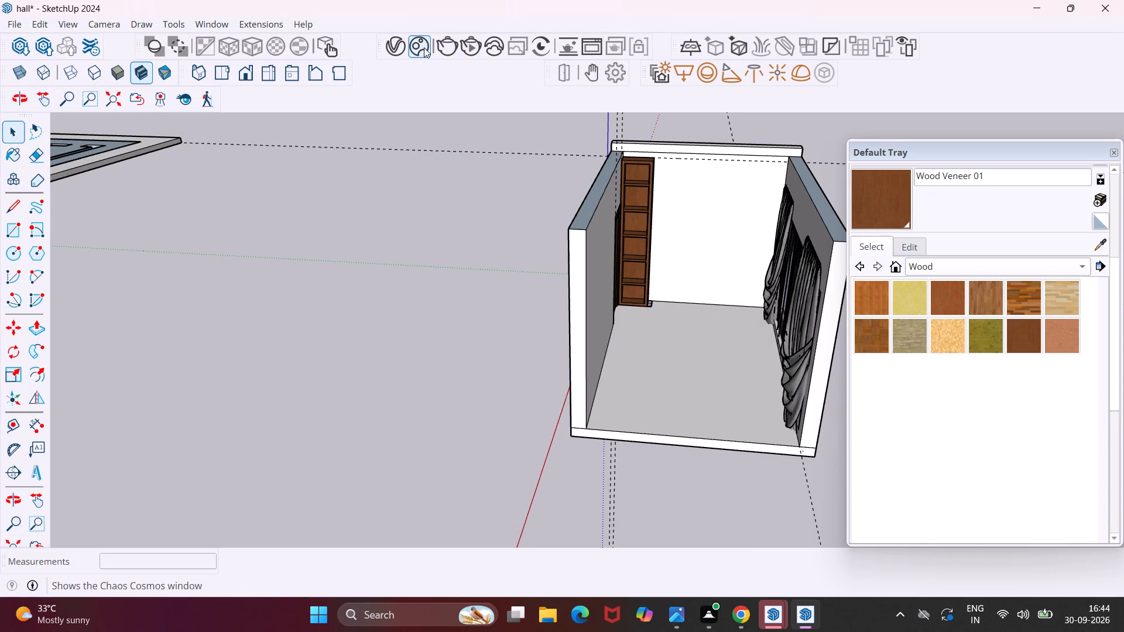
Open the Chaos Cosmos browser and show the whole 3D Models category instead of the curtain search in Ceiling lights.
click(424, 47)
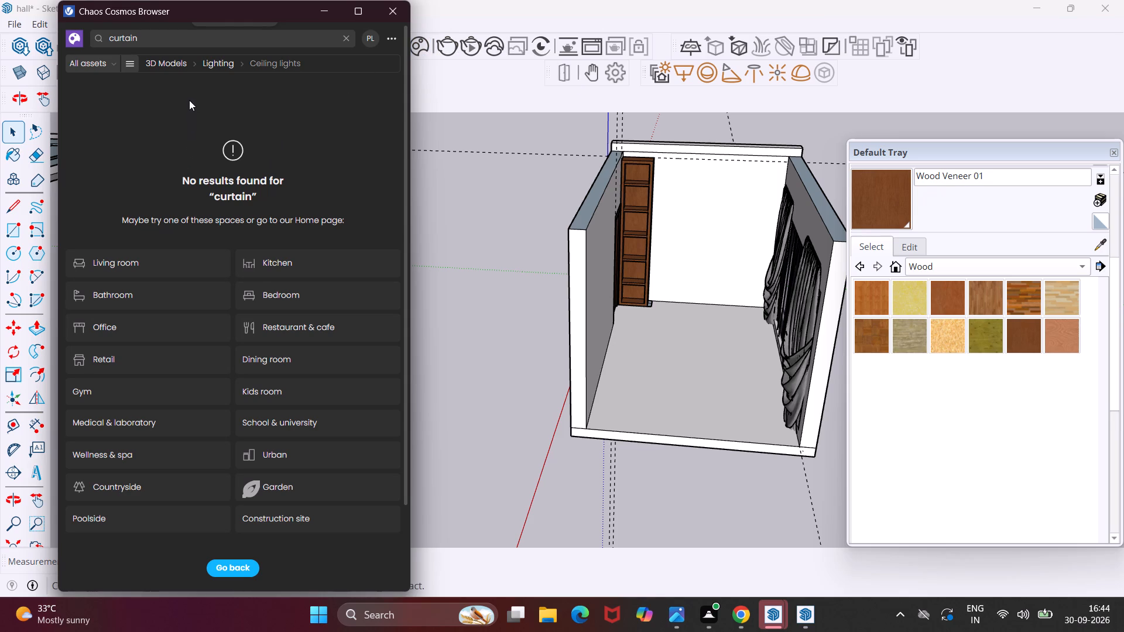
click(178, 64)
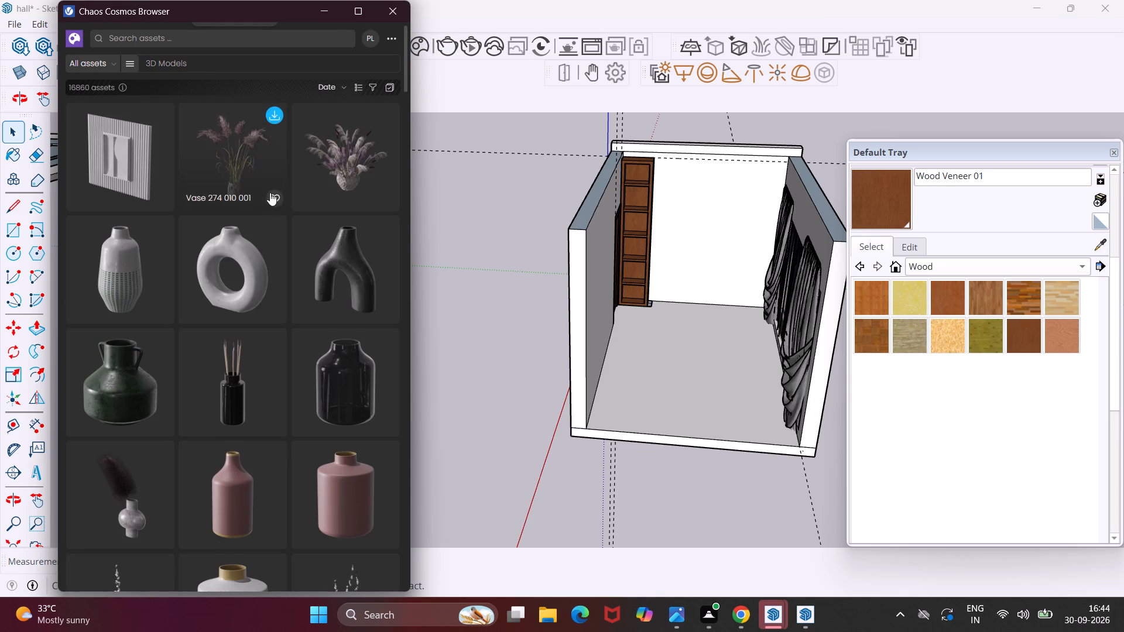
Look through the 3D Models assets for small plants, vases or decor suitable for the shelf unit and close the Cosmos browser.
scroll(256, 217, down, 4)
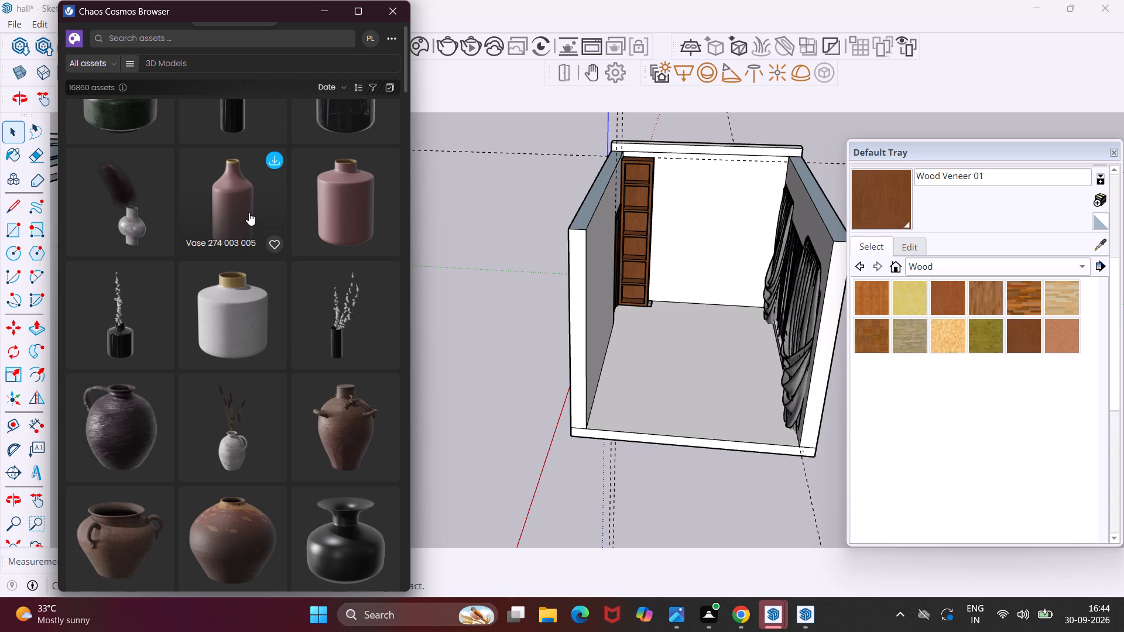
scroll(213, 365, down, 4)
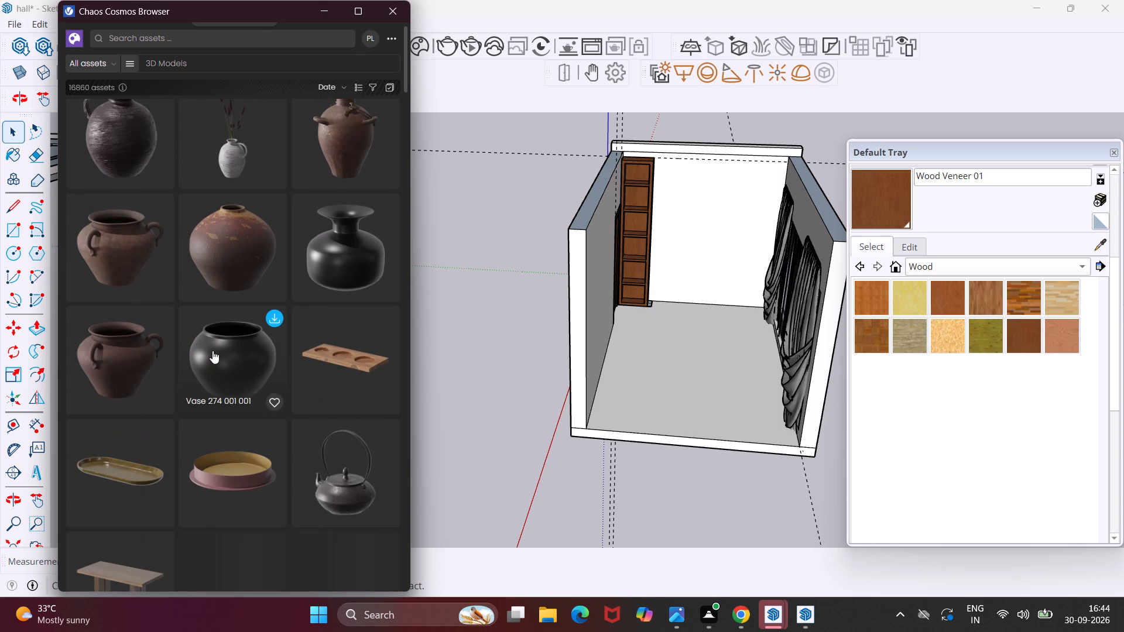
scroll(213, 351, down, 10)
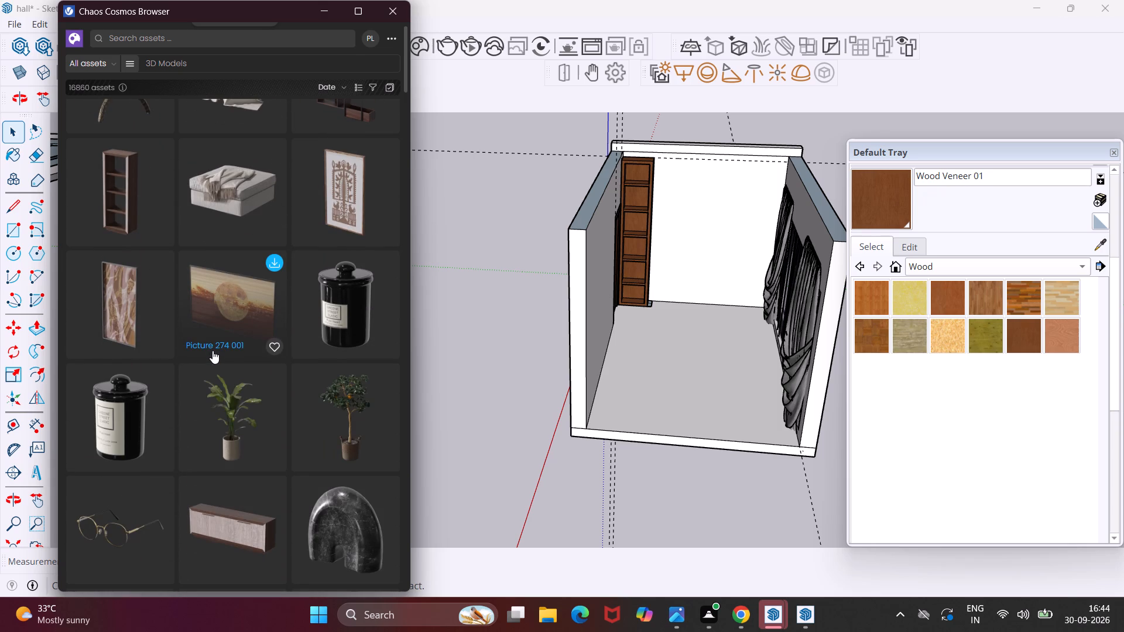
scroll(213, 351, down, 7)
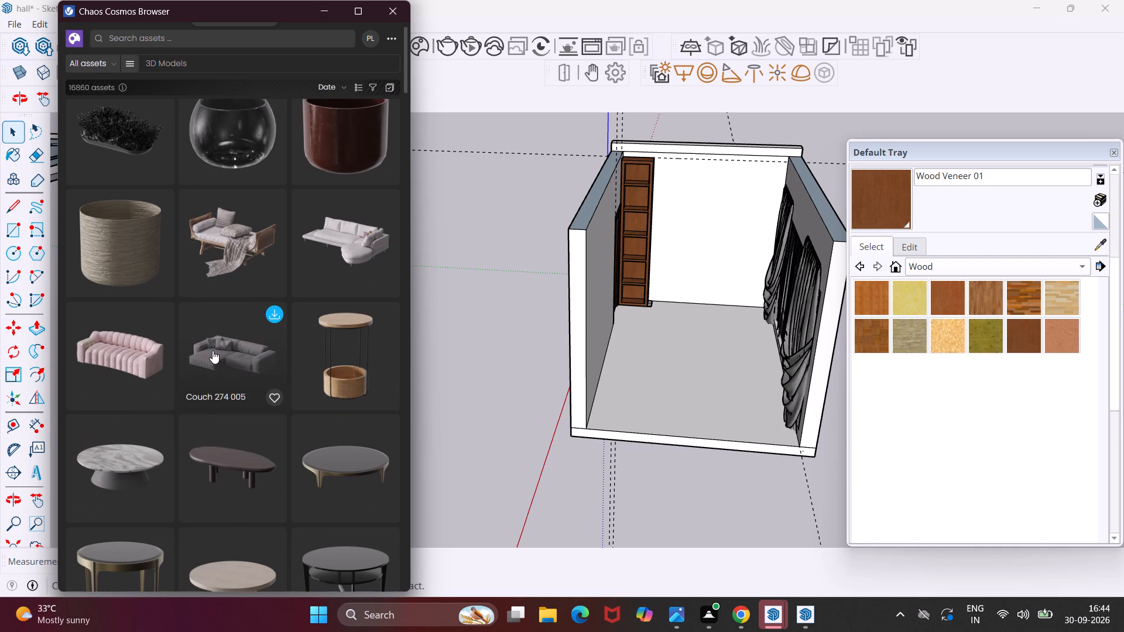
scroll(213, 351, down, 11)
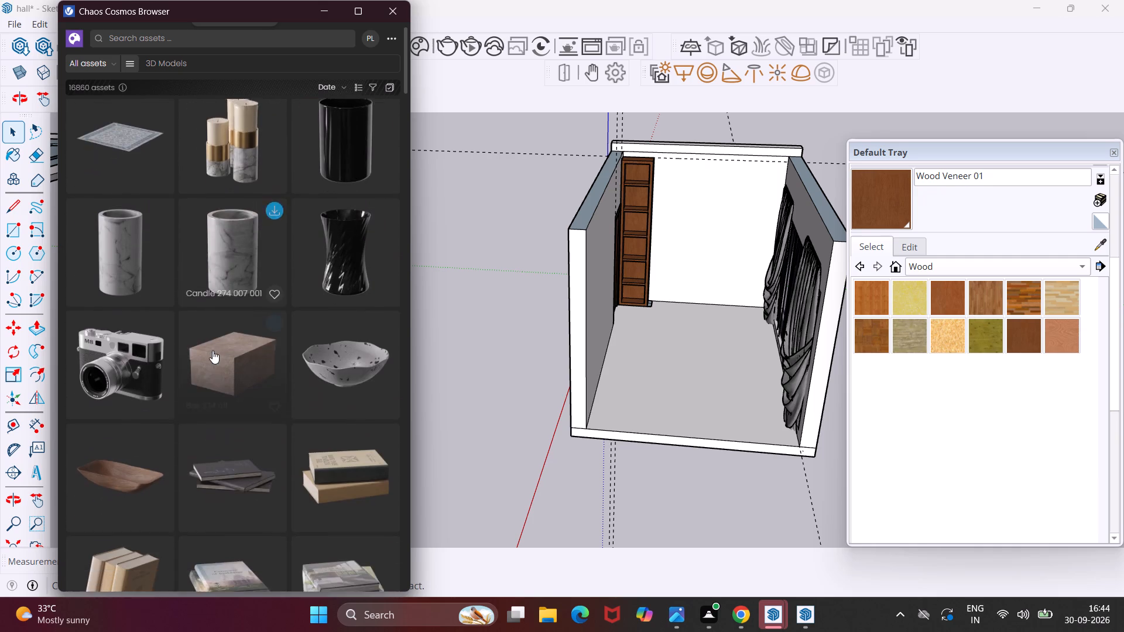
scroll(213, 351, down, 10)
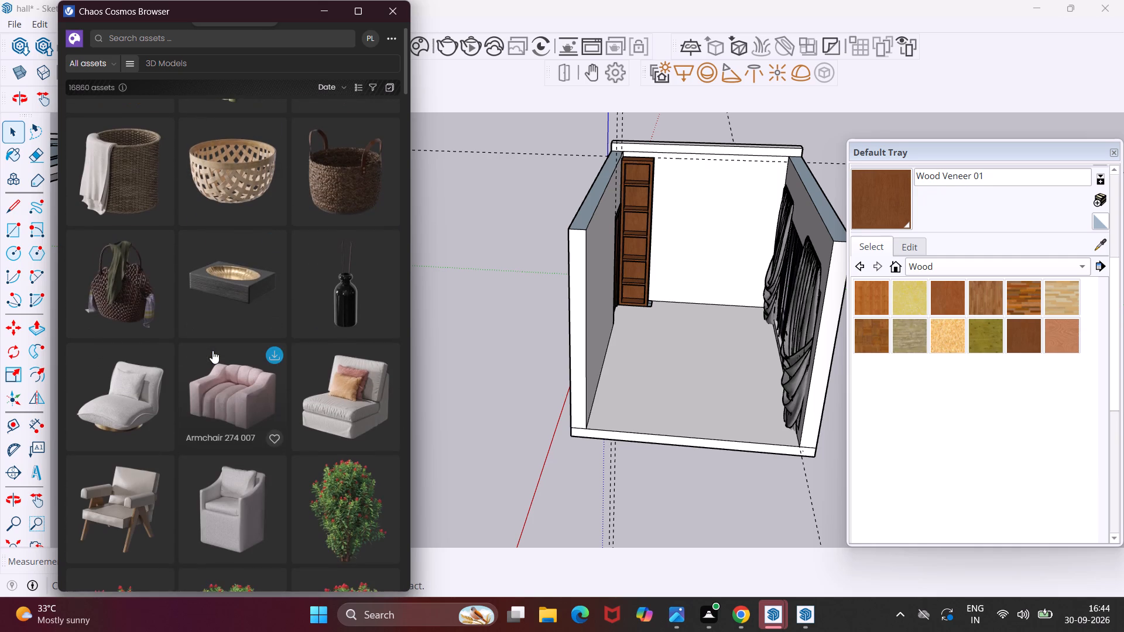
scroll(213, 351, down, 5)
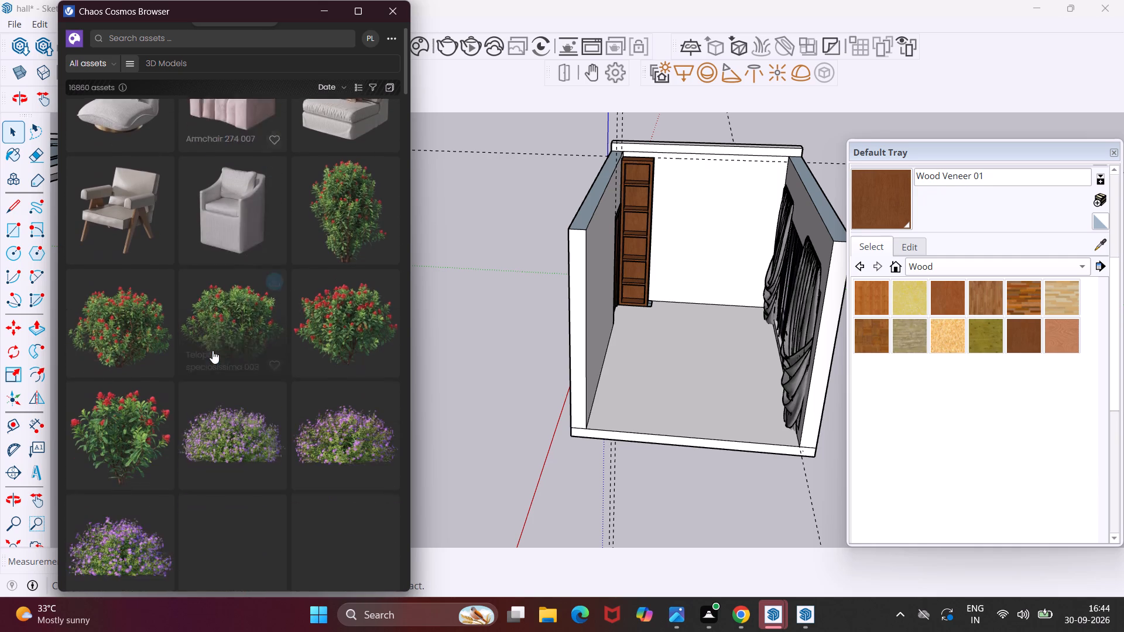
scroll(213, 351, down, 12)
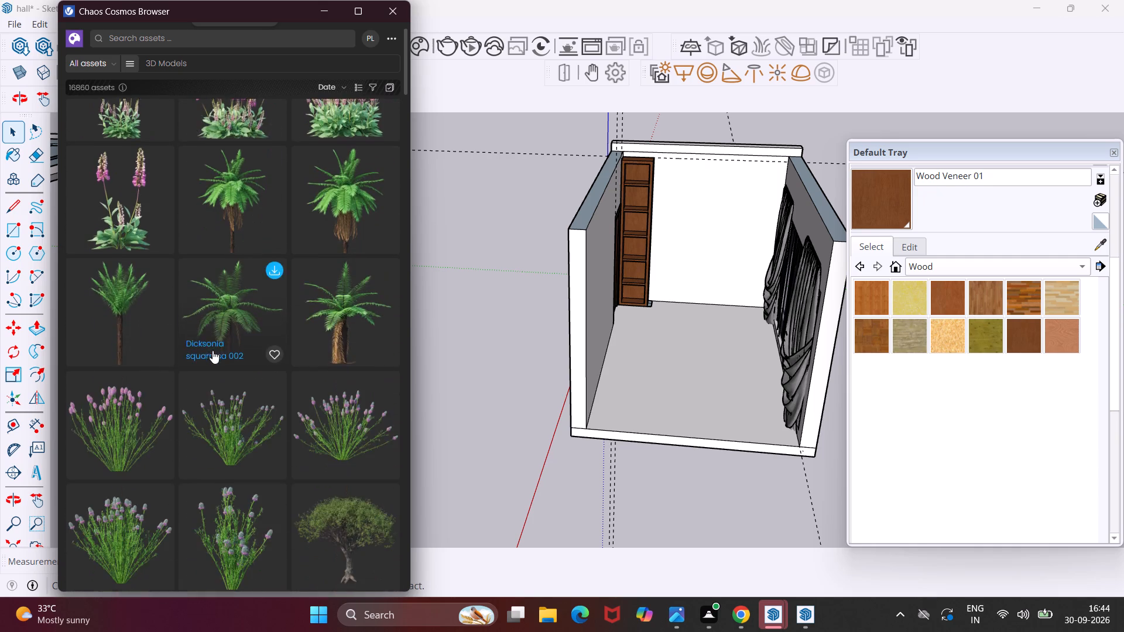
scroll(213, 351, down, 14)
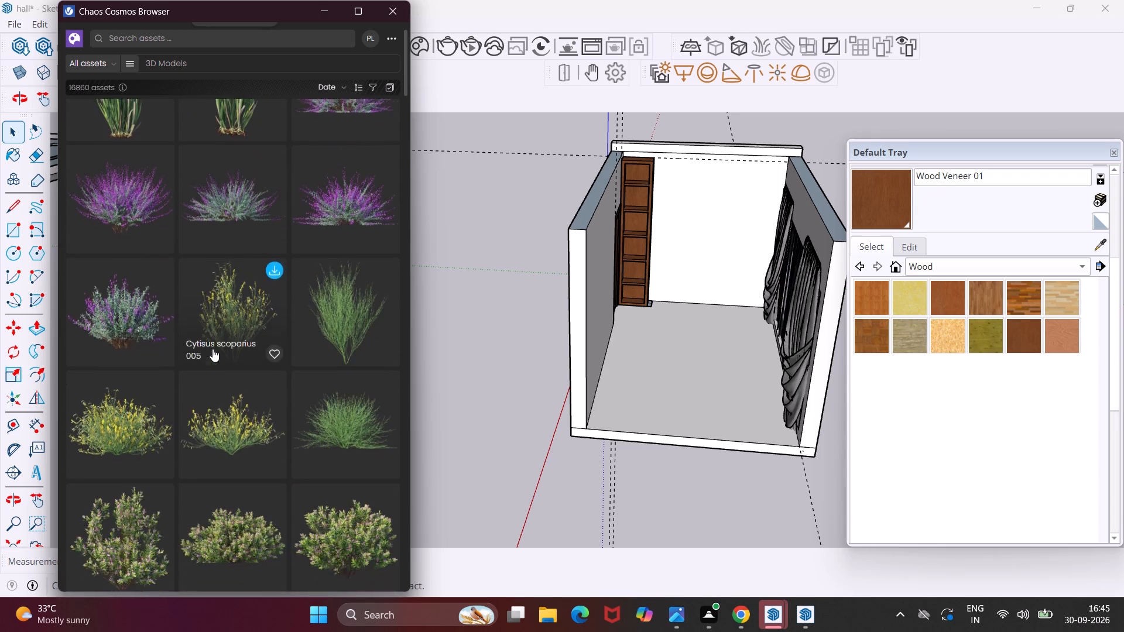
scroll(213, 349, down, 14)
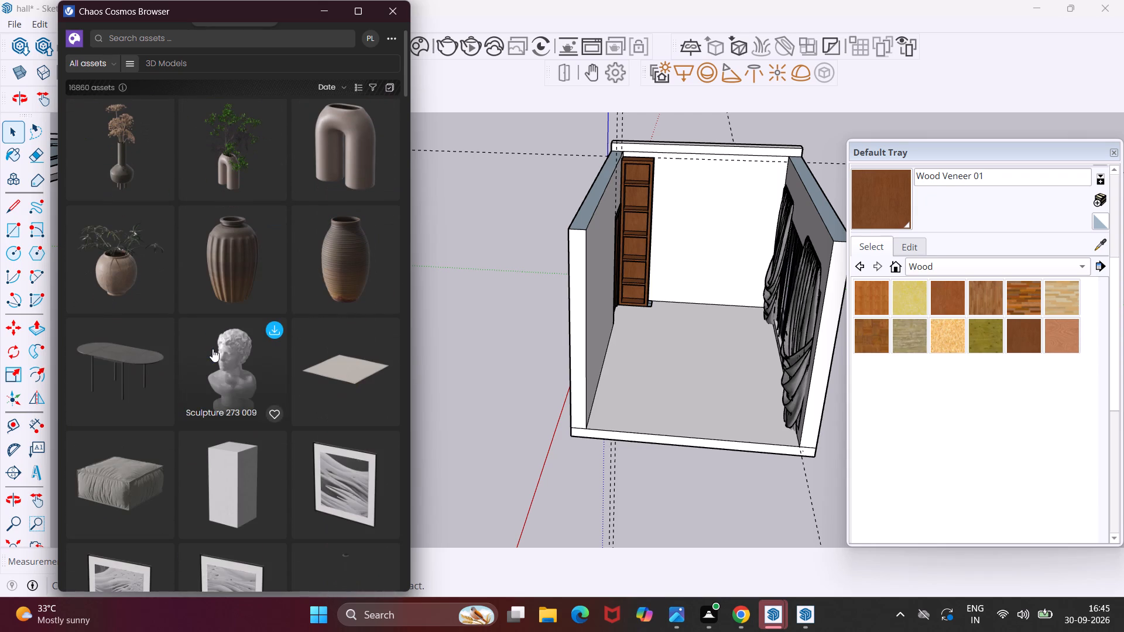
scroll(213, 349, down, 4)
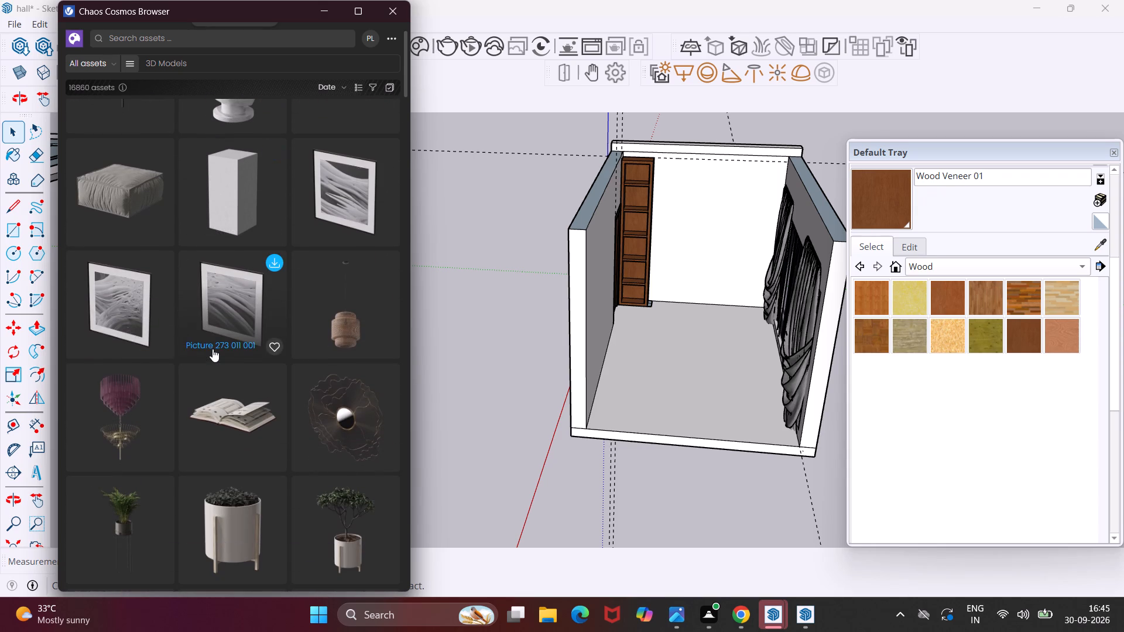
scroll(213, 349, down, 2)
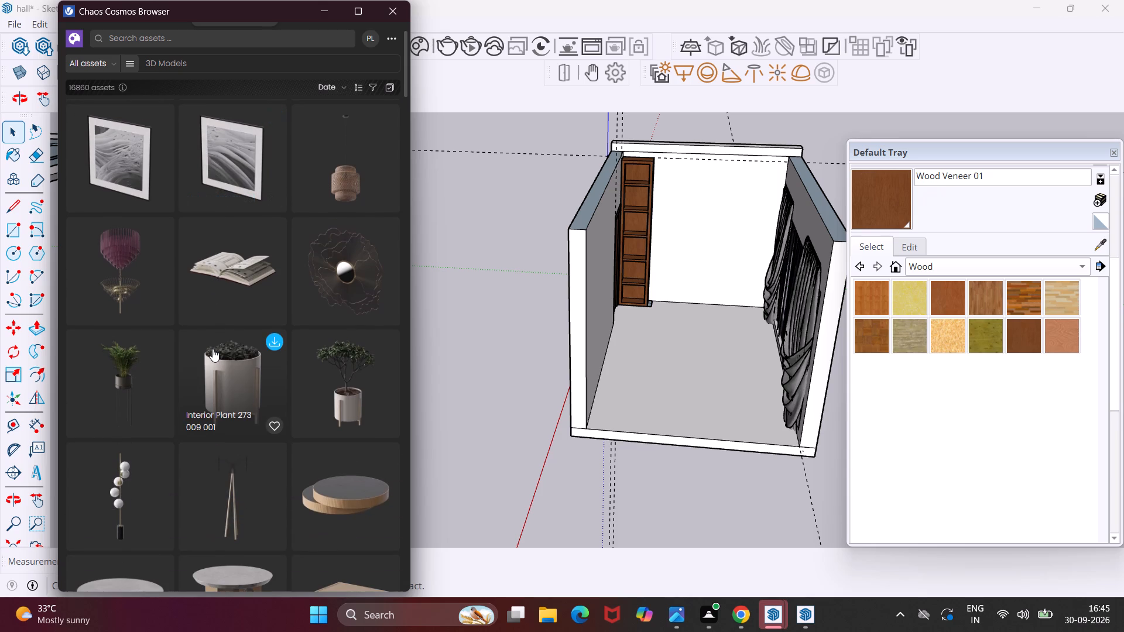
scroll(213, 349, down, 5)
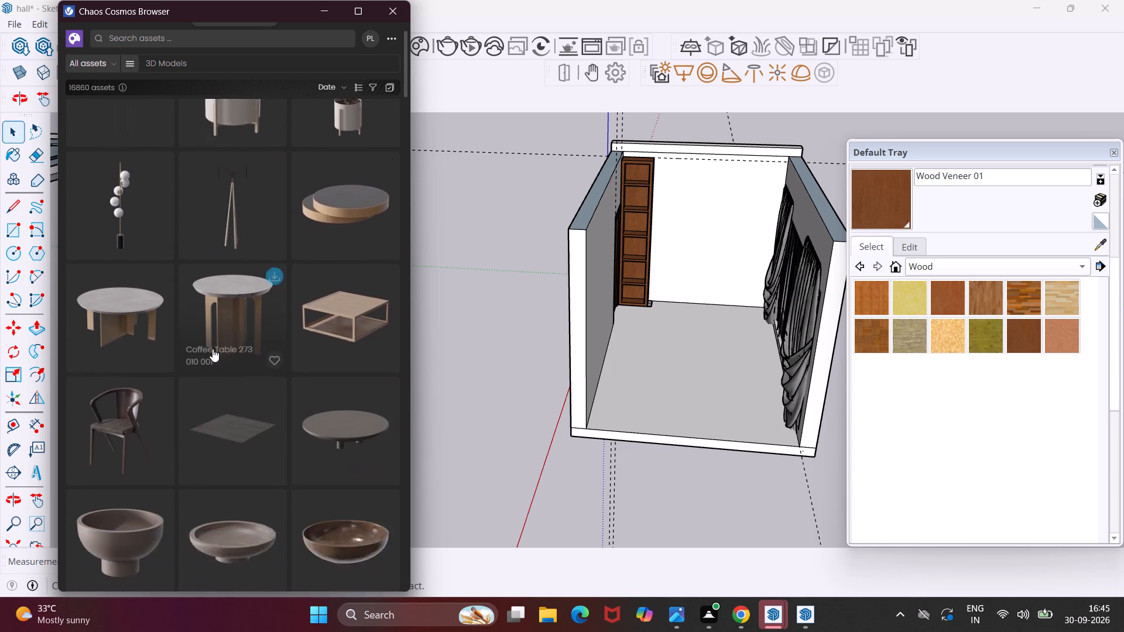
scroll(213, 349, down, 6)
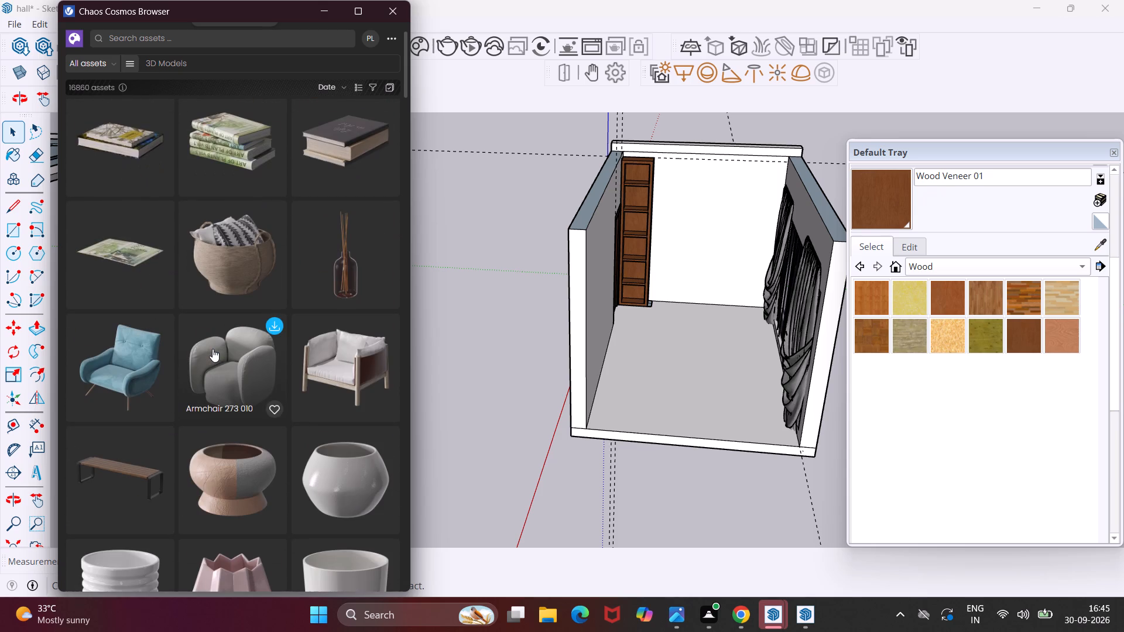
scroll(213, 349, down, 11)
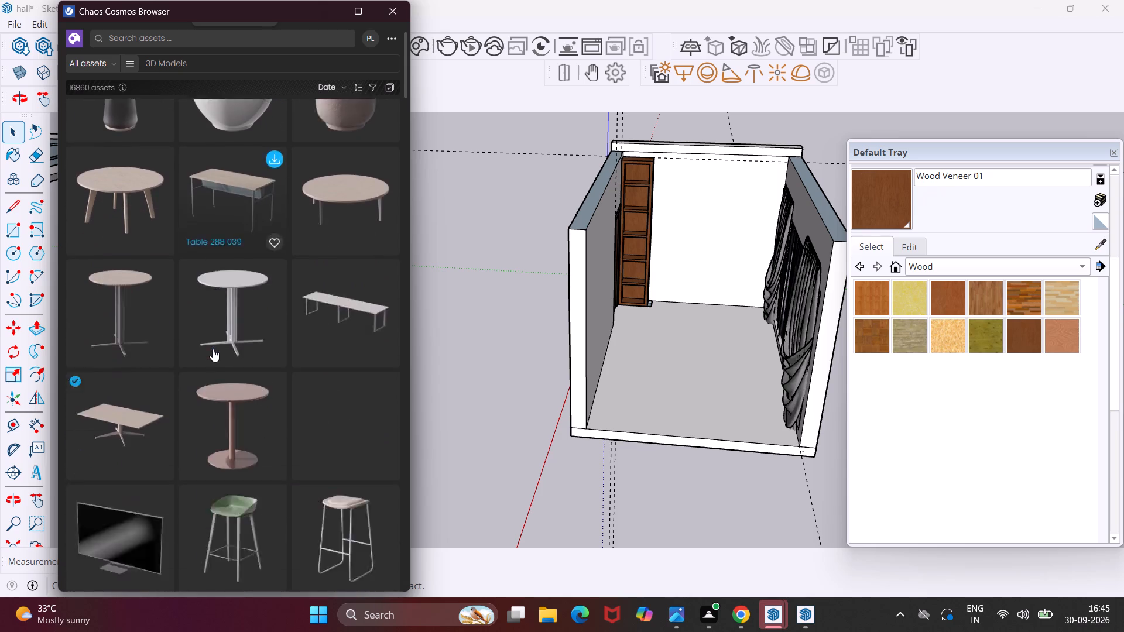
scroll(213, 349, down, 14)
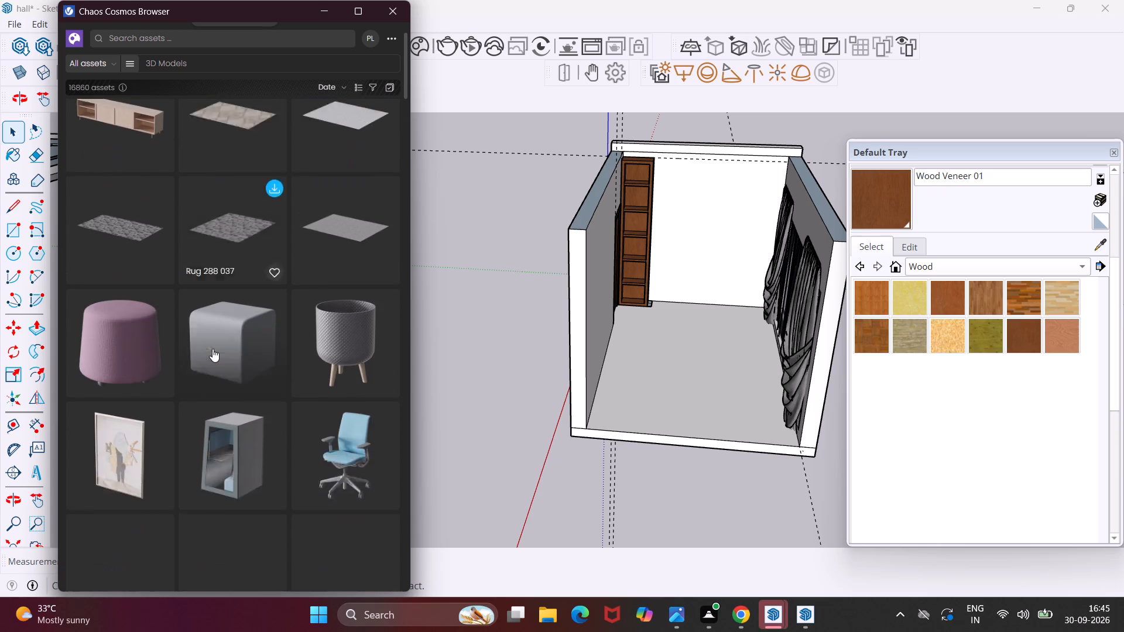
scroll(213, 349, down, 5)
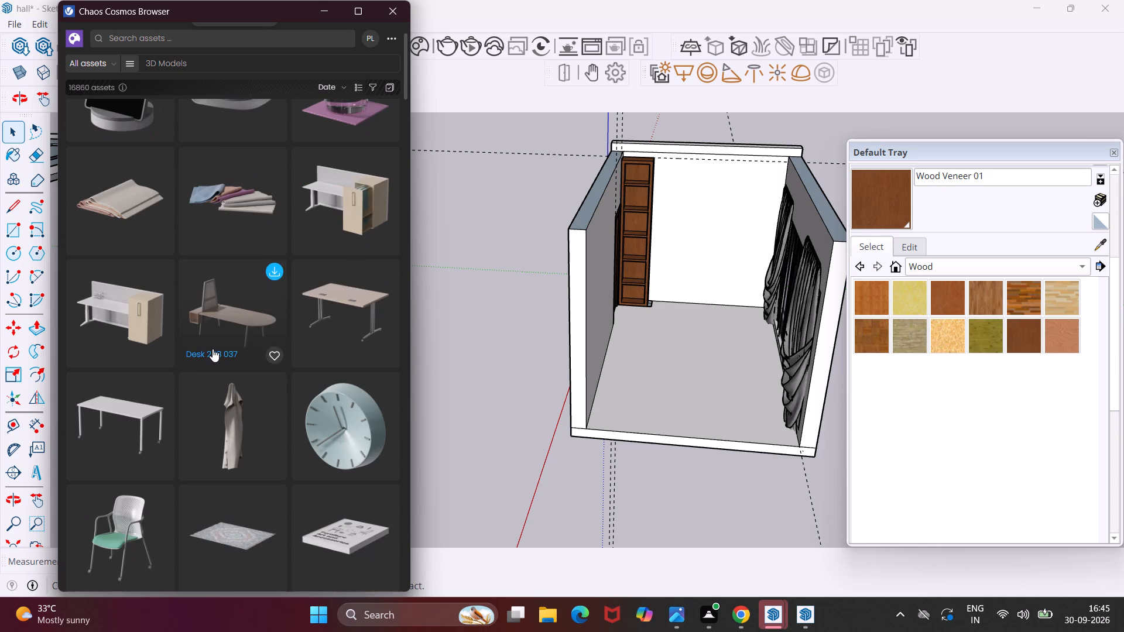
scroll(213, 349, down, 14)
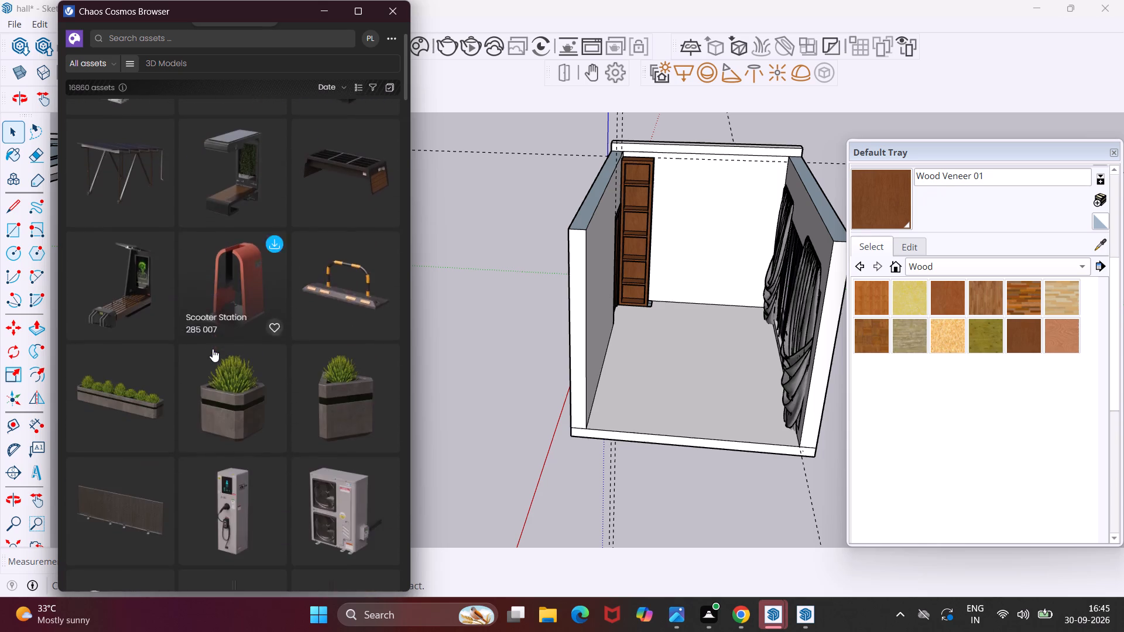
scroll(213, 349, down, 6)
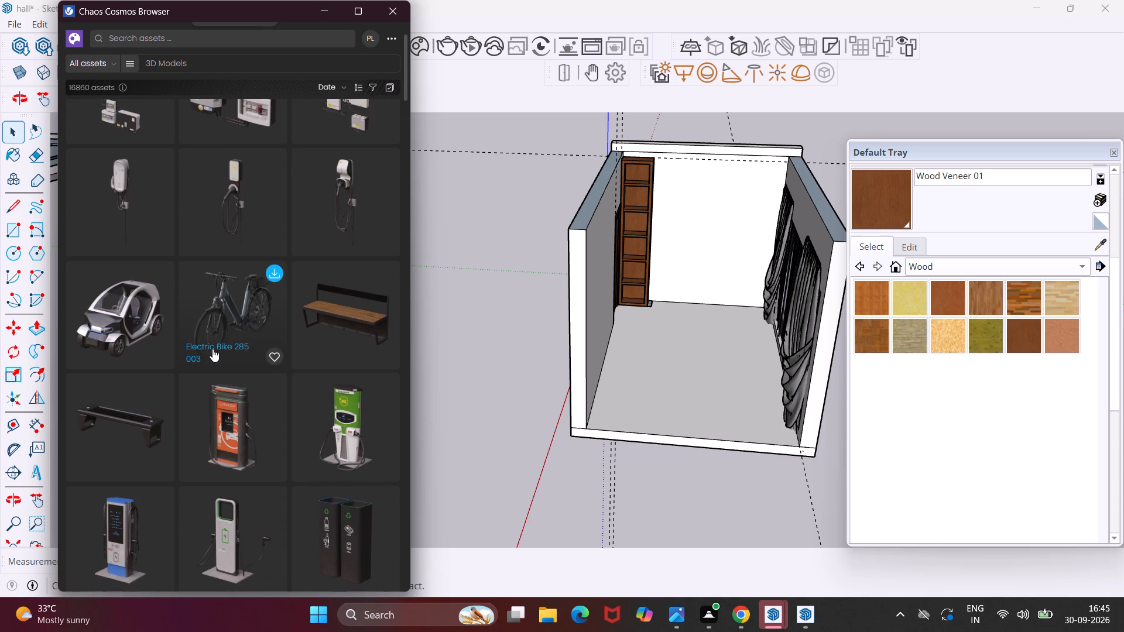
scroll(213, 349, down, 10)
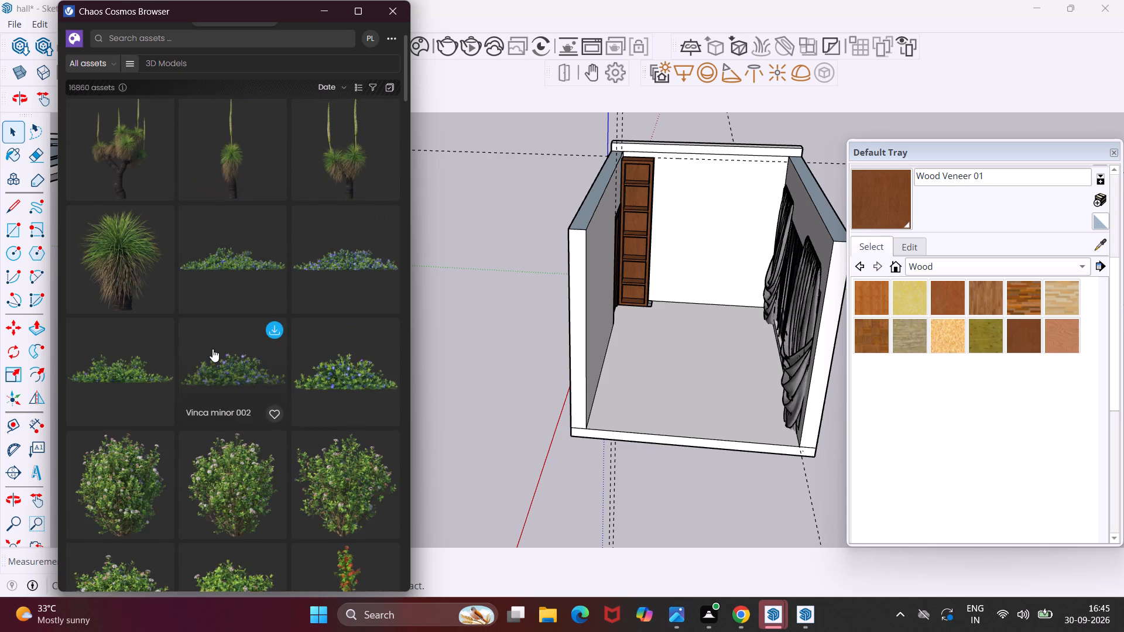
scroll(213, 349, down, 19)
scroll(213, 349, down, 15)
scroll(213, 349, down, 9)
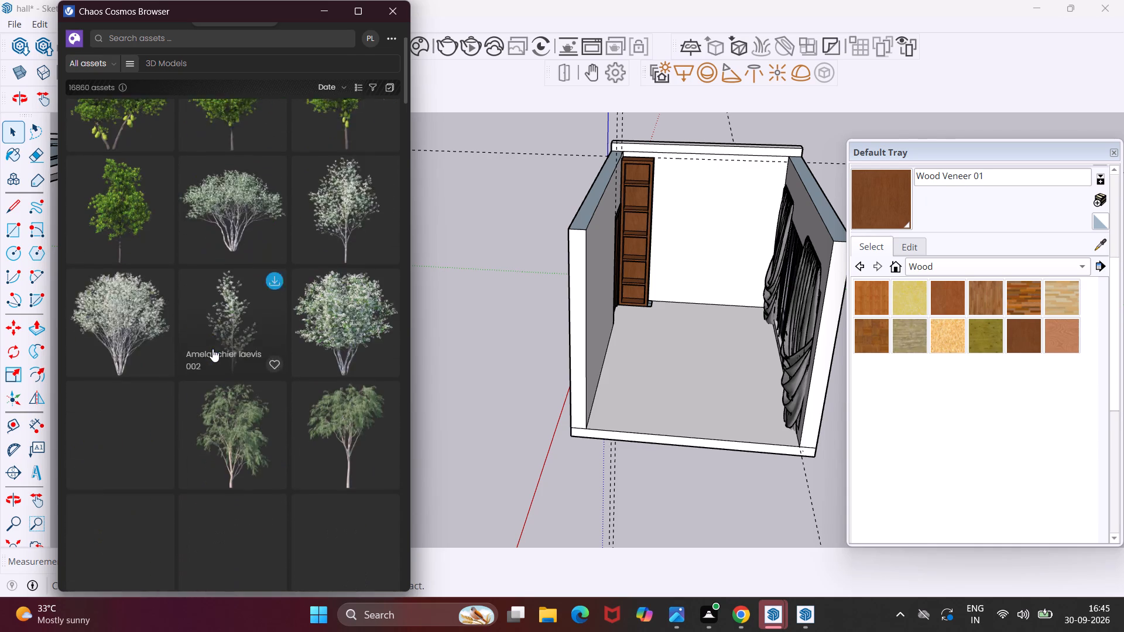
scroll(213, 349, down, 11)
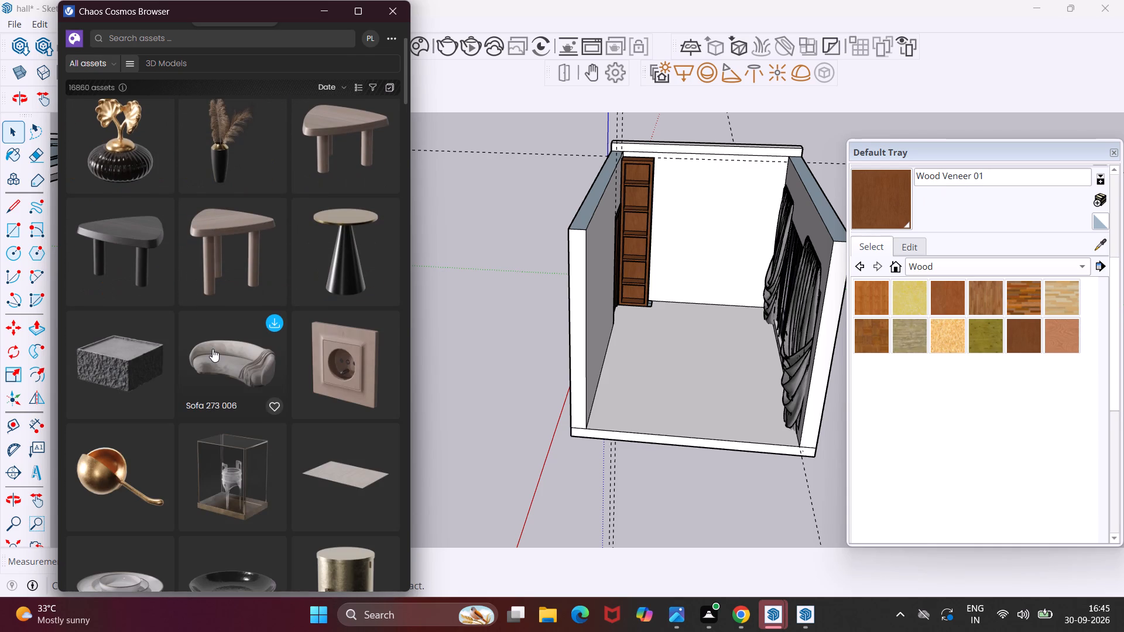
scroll(213, 349, down, 10)
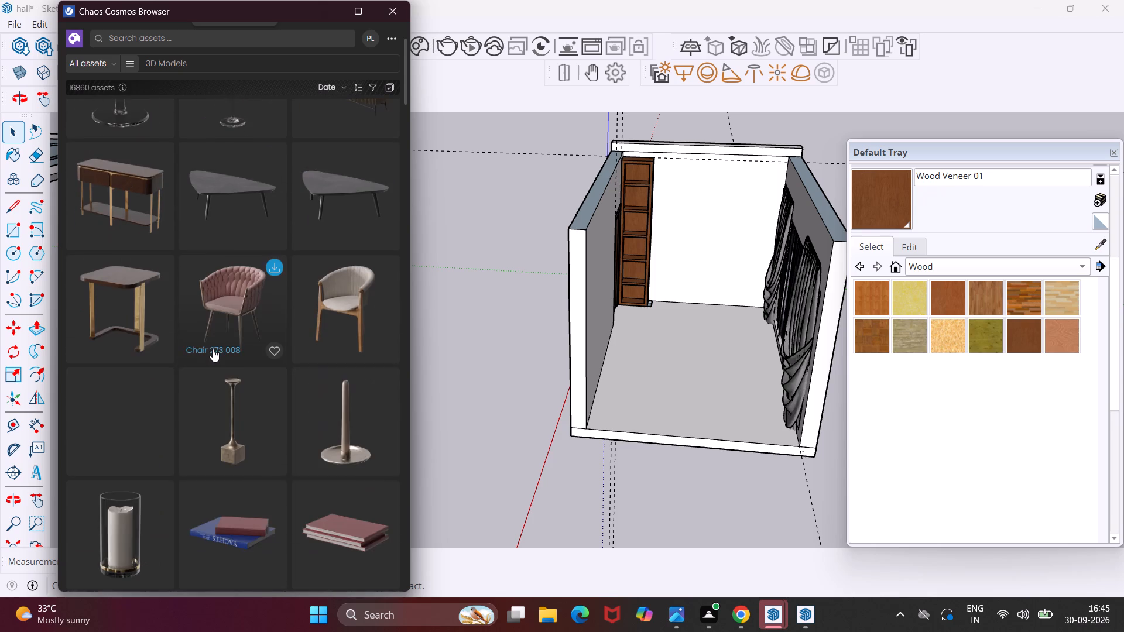
scroll(213, 349, down, 14)
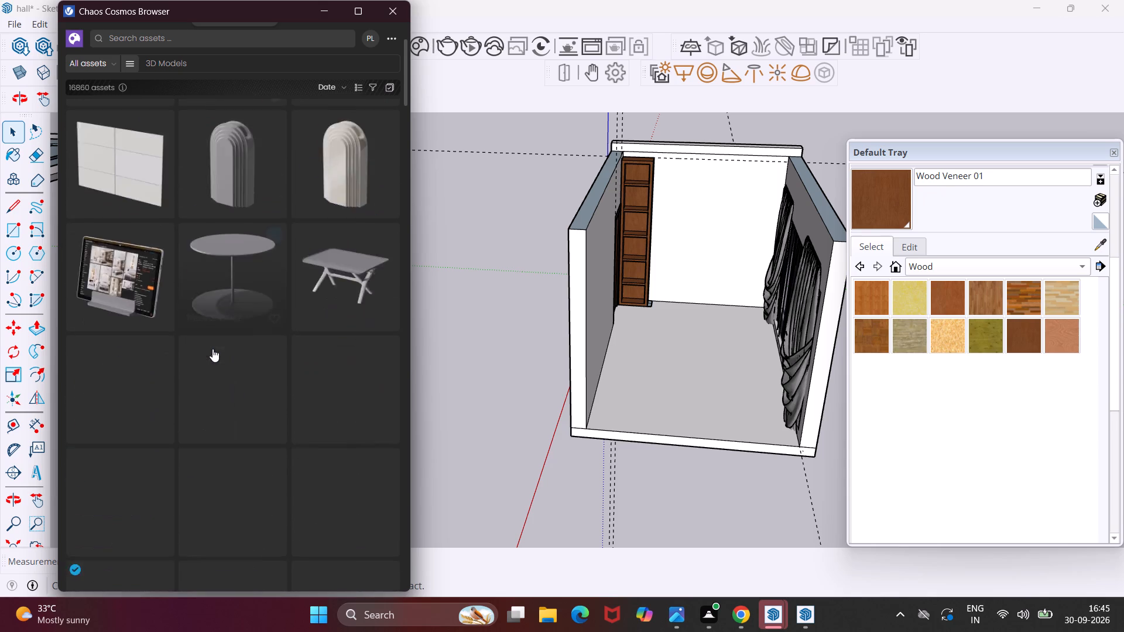
scroll(213, 349, down, 8)
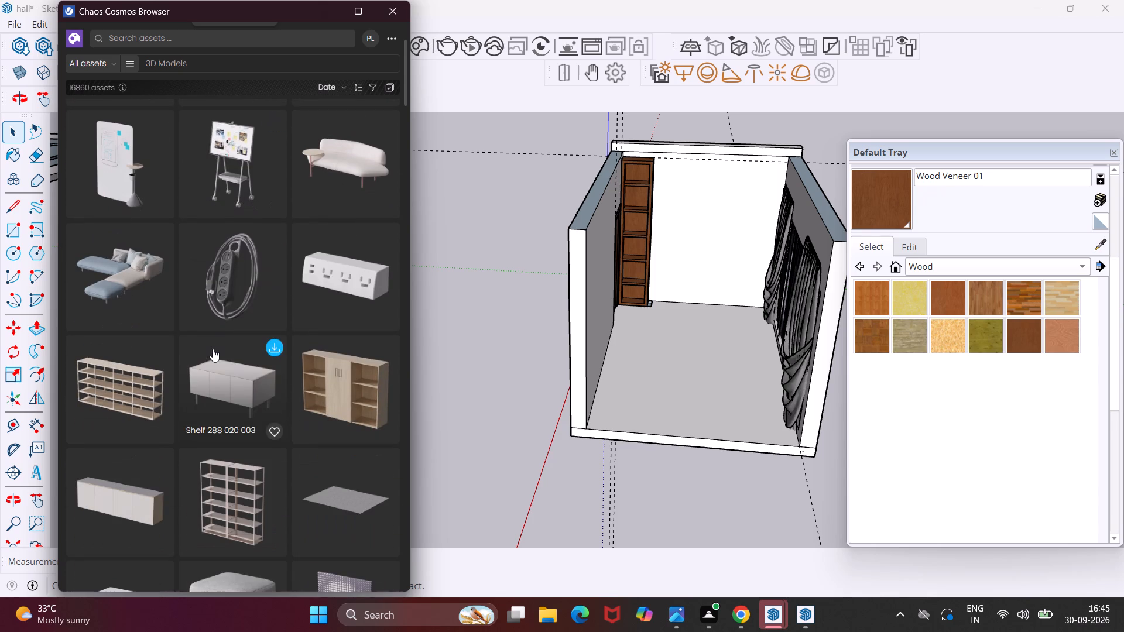
scroll(218, 345, down, 10)
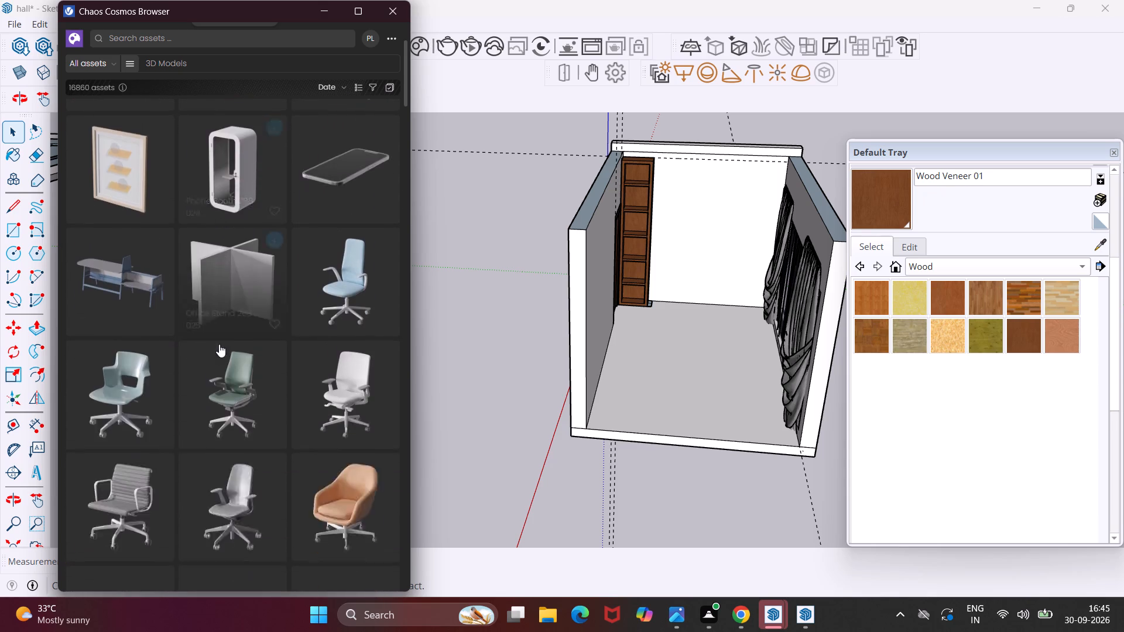
scroll(219, 344, down, 14)
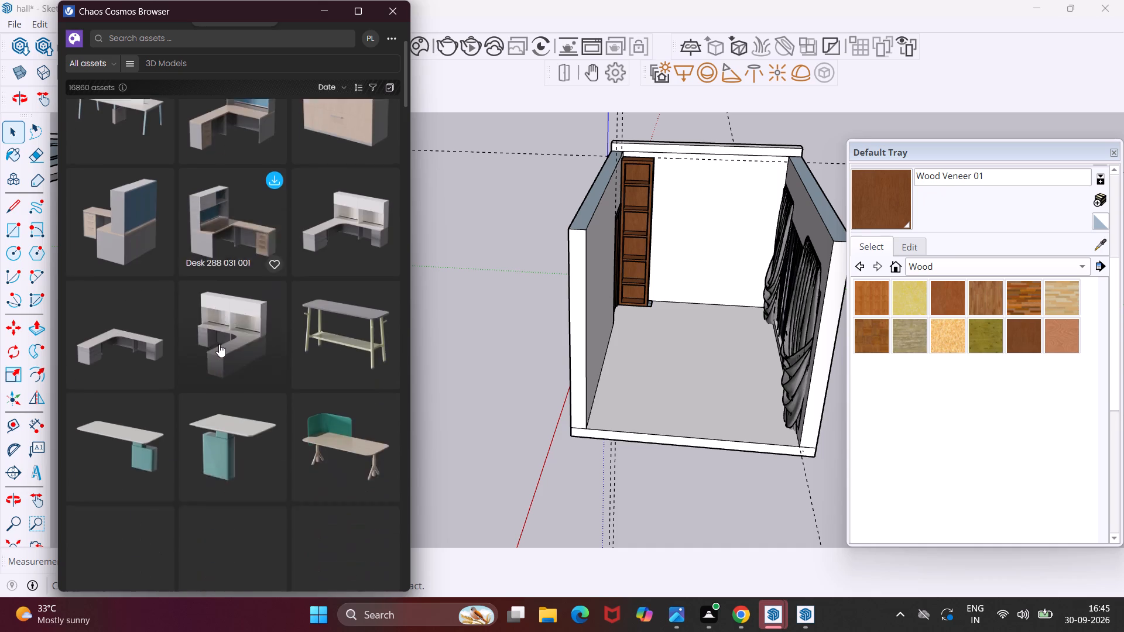
scroll(221, 339, down, 10)
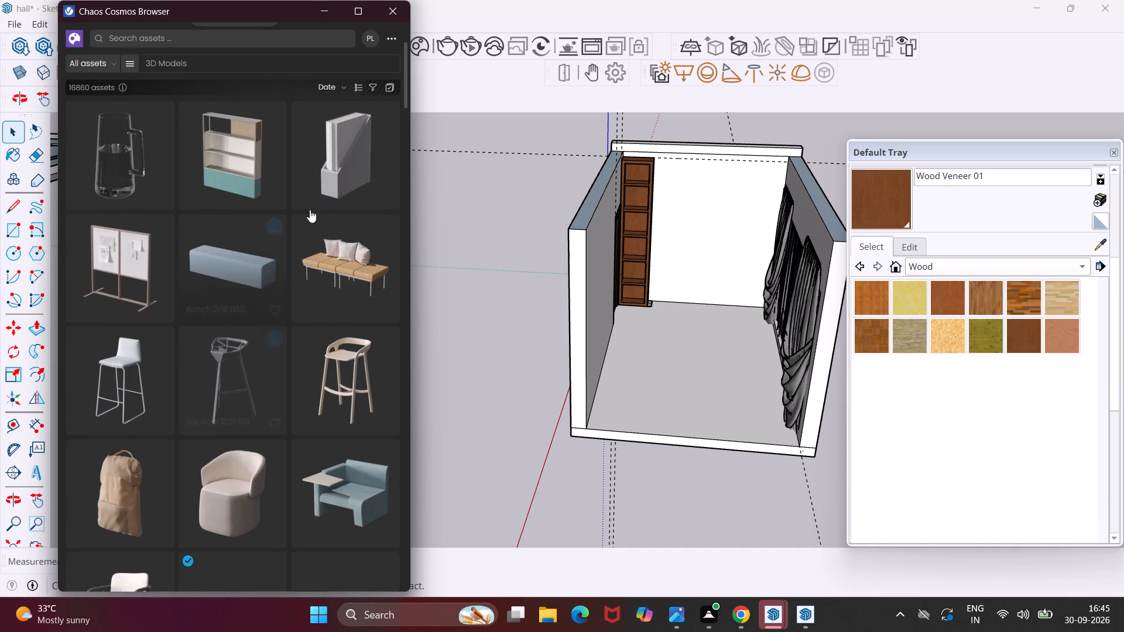
click(376, 13)
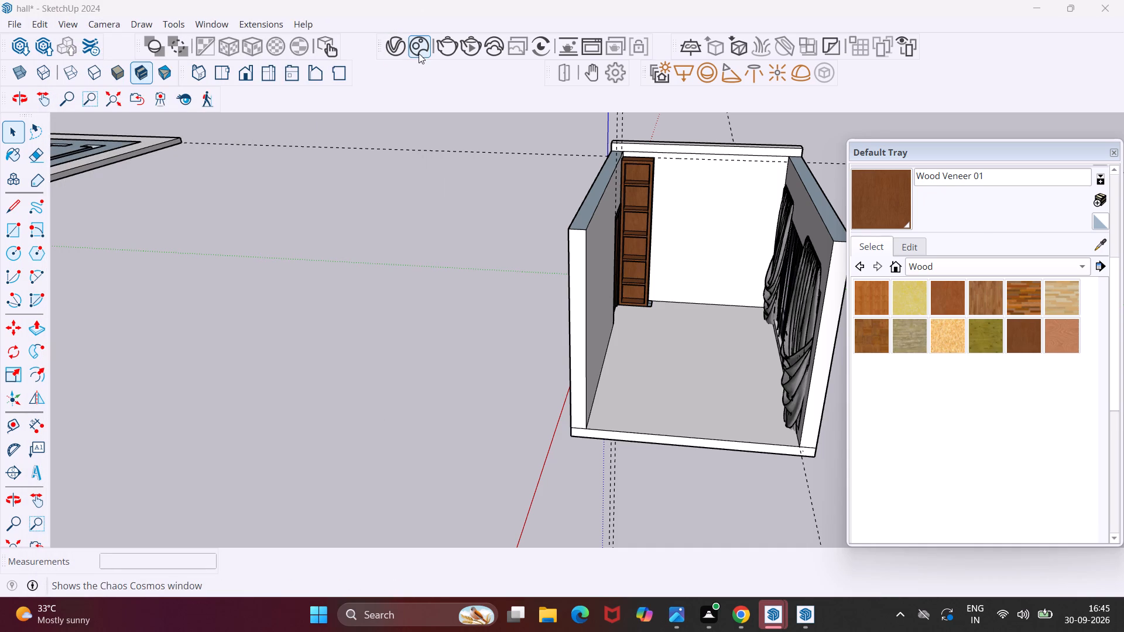
Open the V-Ray Asset Editor, expand its material library and browse the V-Ray Material Library collection in Cosmos.
click(406, 46)
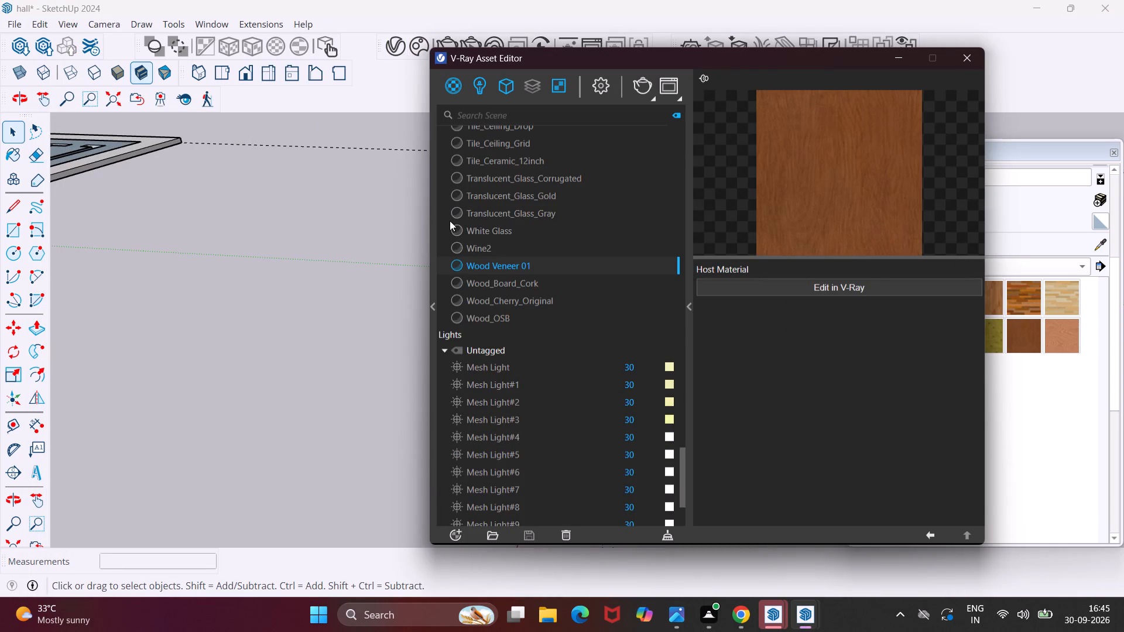
click(431, 312)
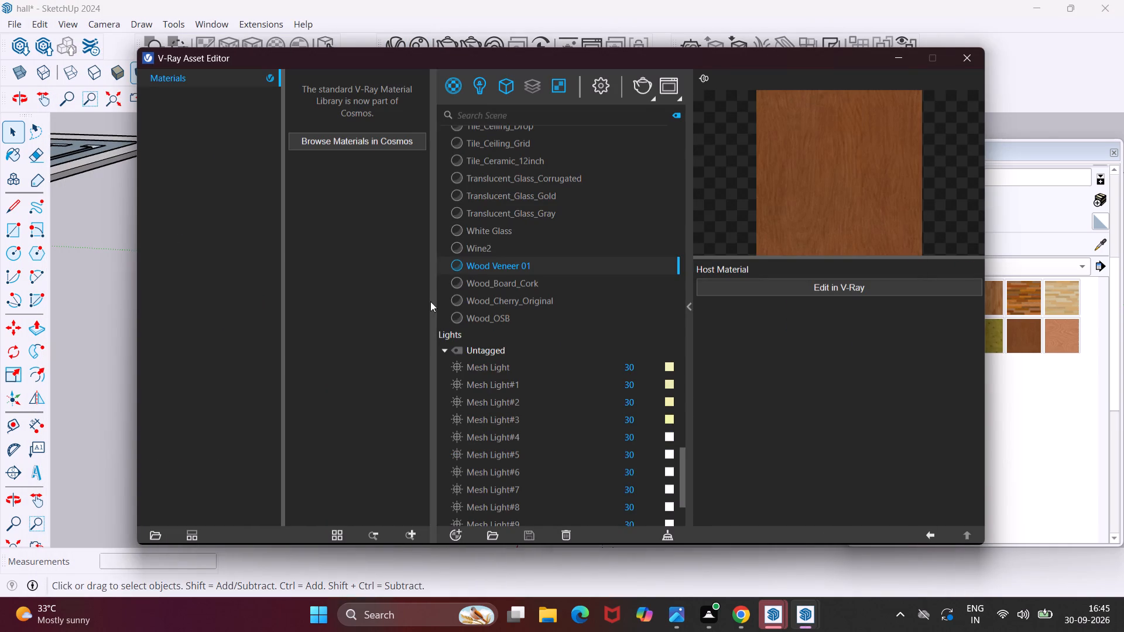
click(356, 147)
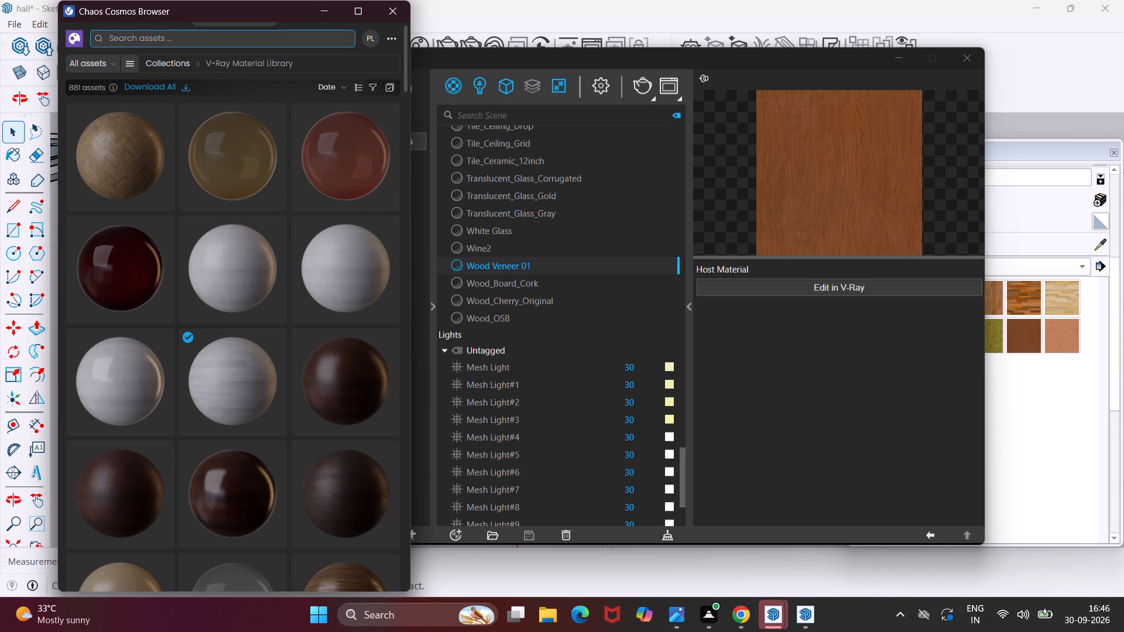
Check the V-Ray Material Library collection for liked assets and return to showing all assets.
click(111, 63)
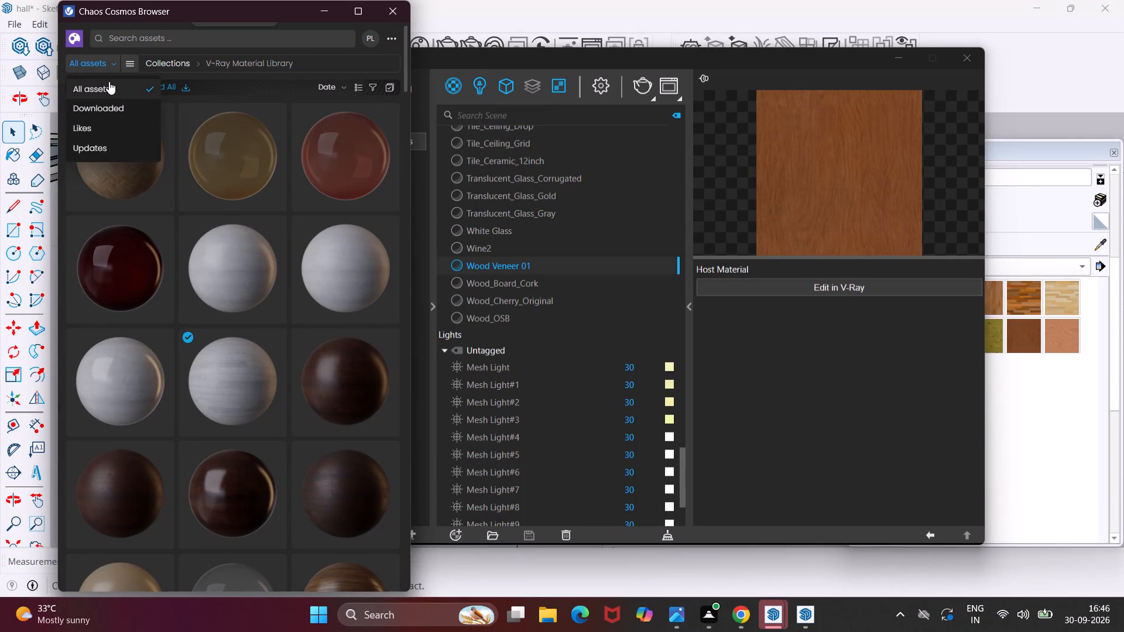
click(109, 81)
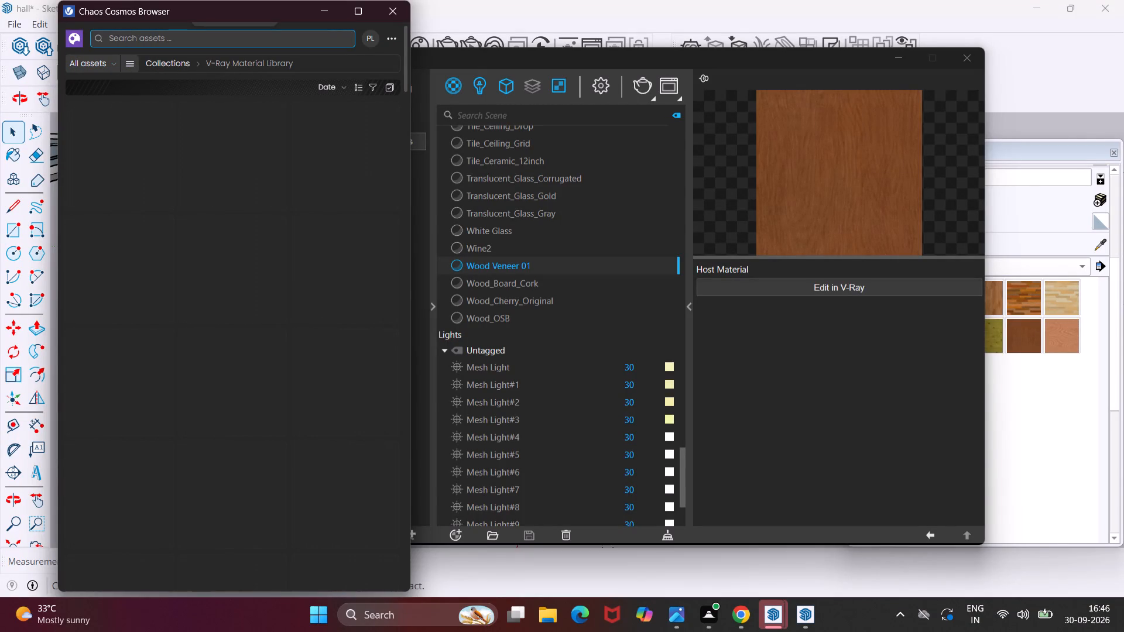
click(200, 36)
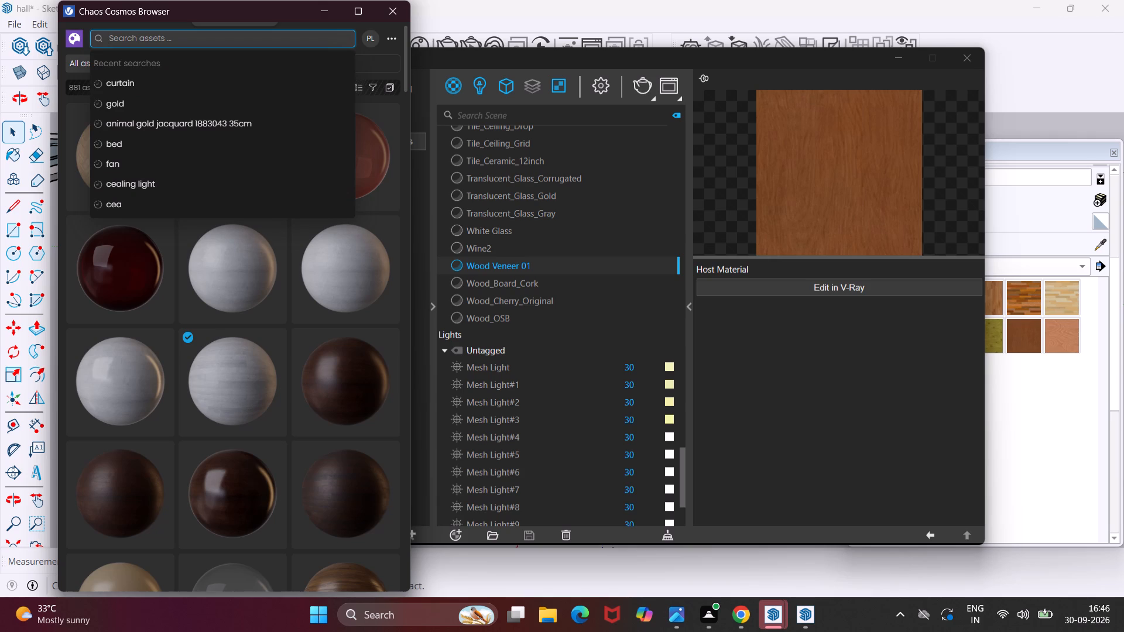
click(61, 105)
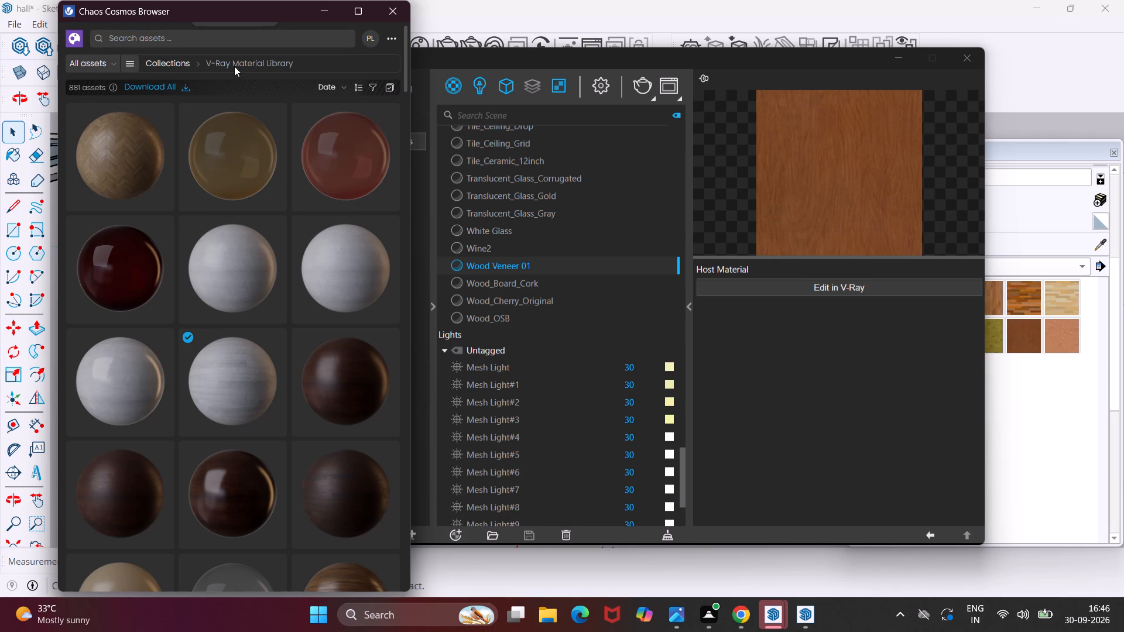
click(234, 64)
double_click(234, 64)
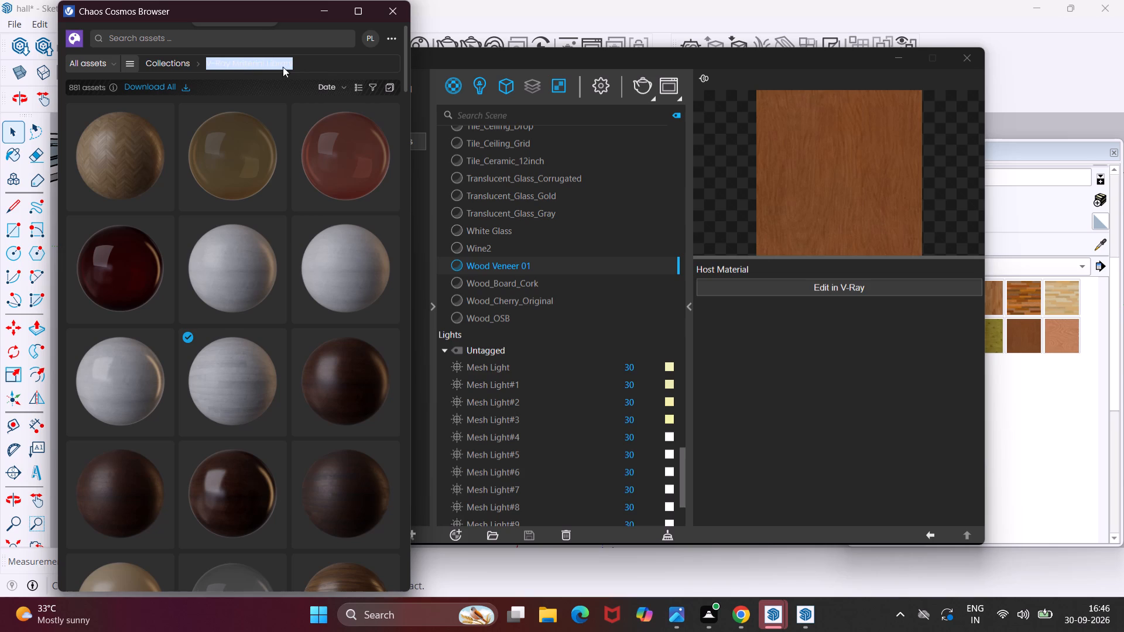
click(310, 63)
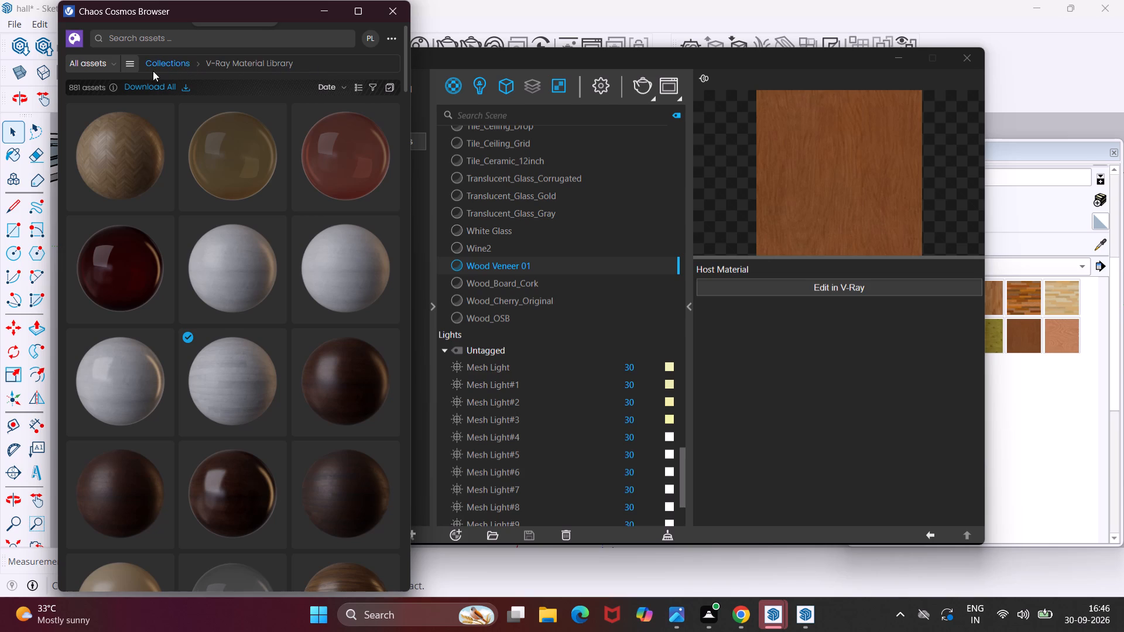
click(97, 84)
click(118, 67)
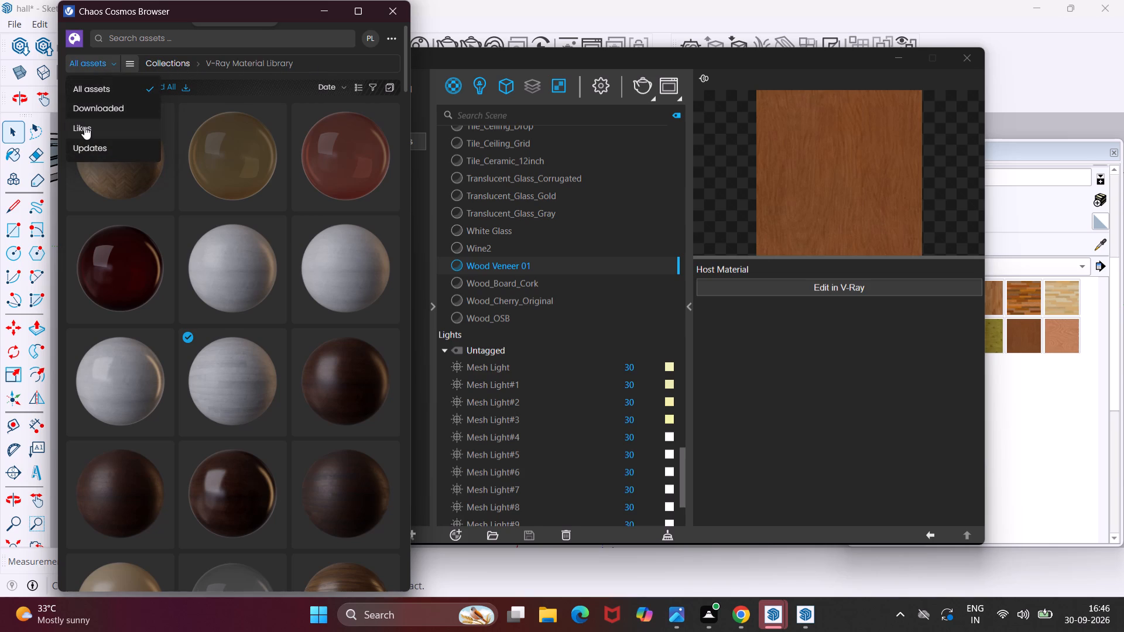
click(84, 126)
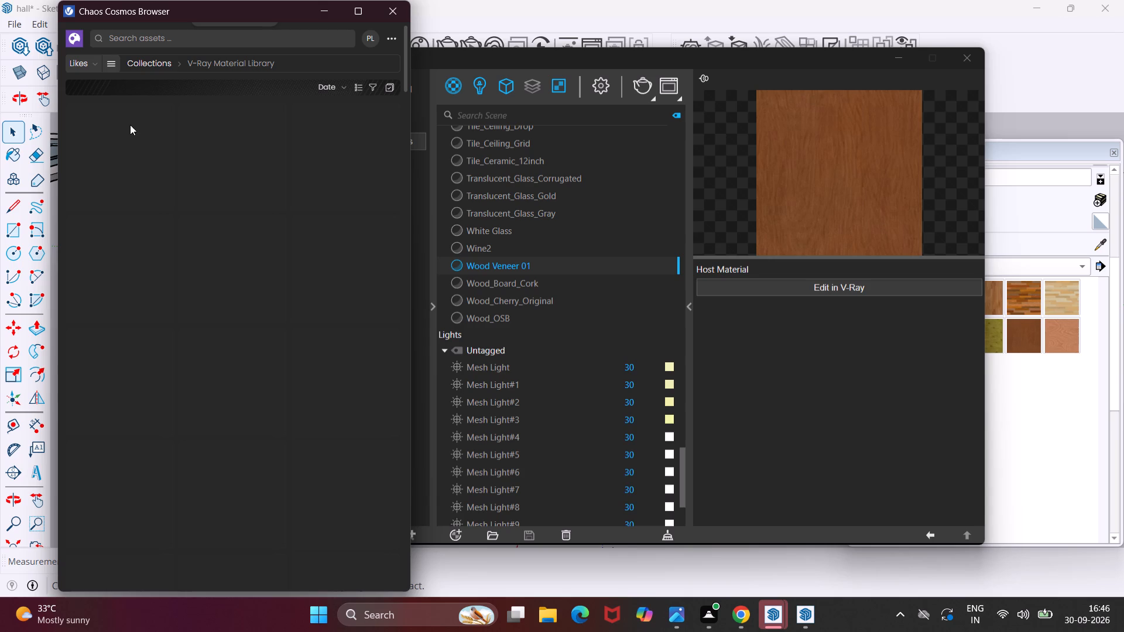
click(181, 64)
double_click(179, 61)
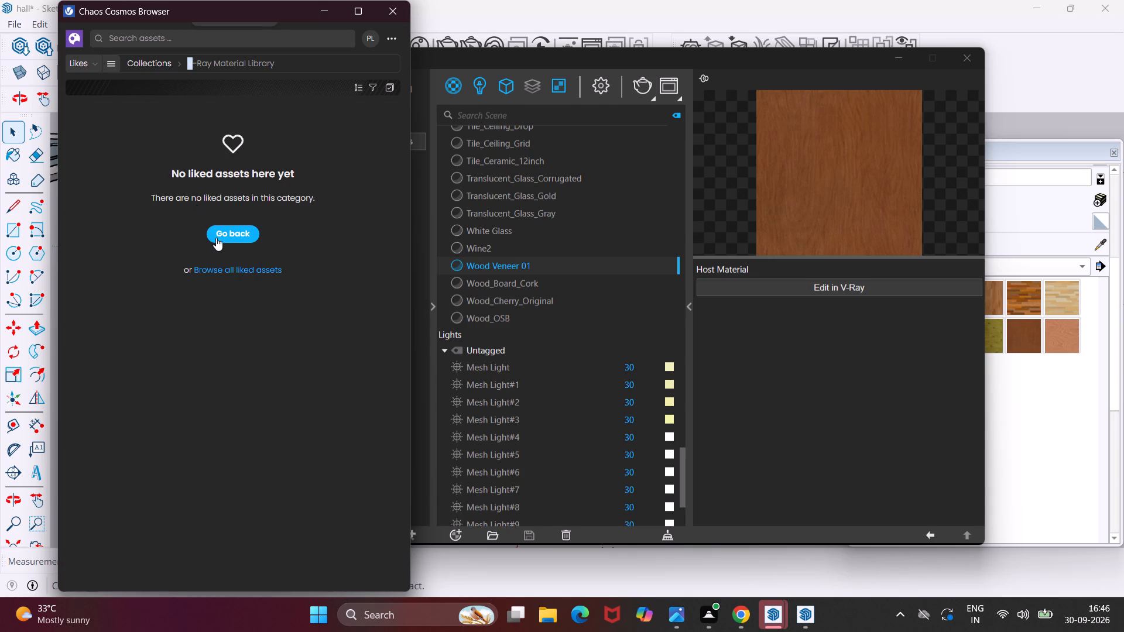
click(218, 238)
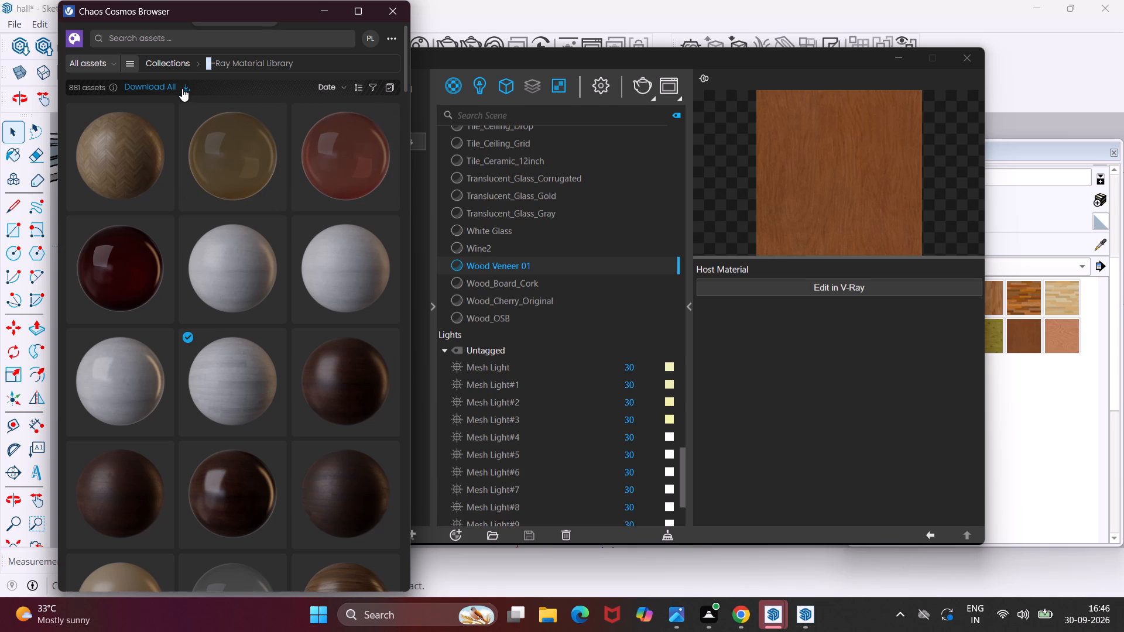
Browse further down the V-Ray Material Library collection and search it for "plnts".
scroll(167, 147, down, 6)
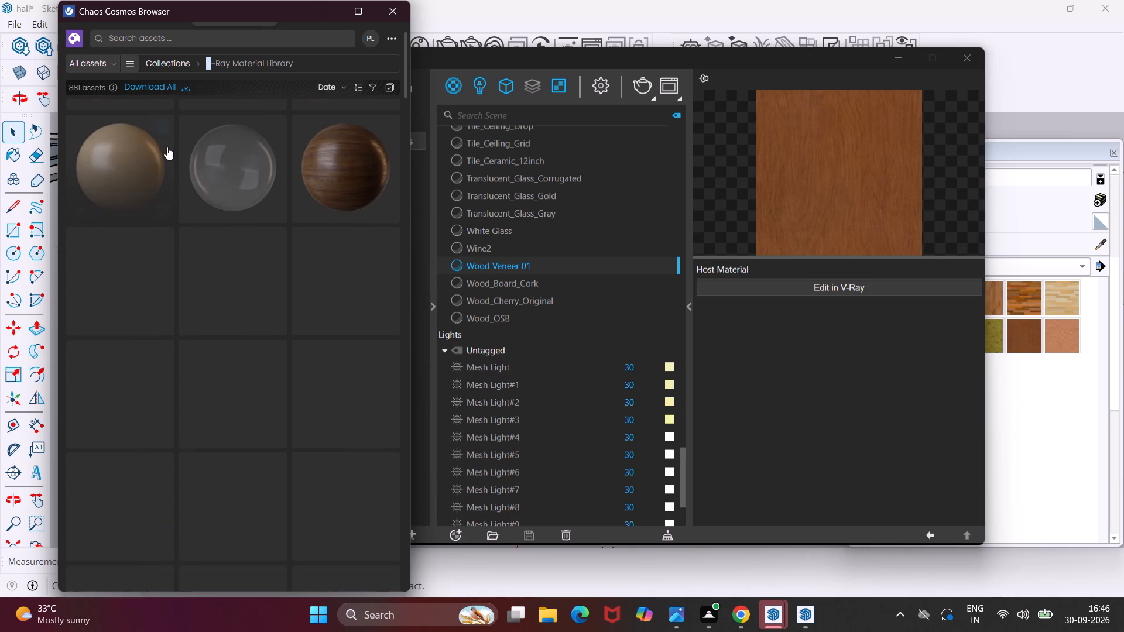
scroll(167, 150, down, 12)
scroll(194, 216, down, 11)
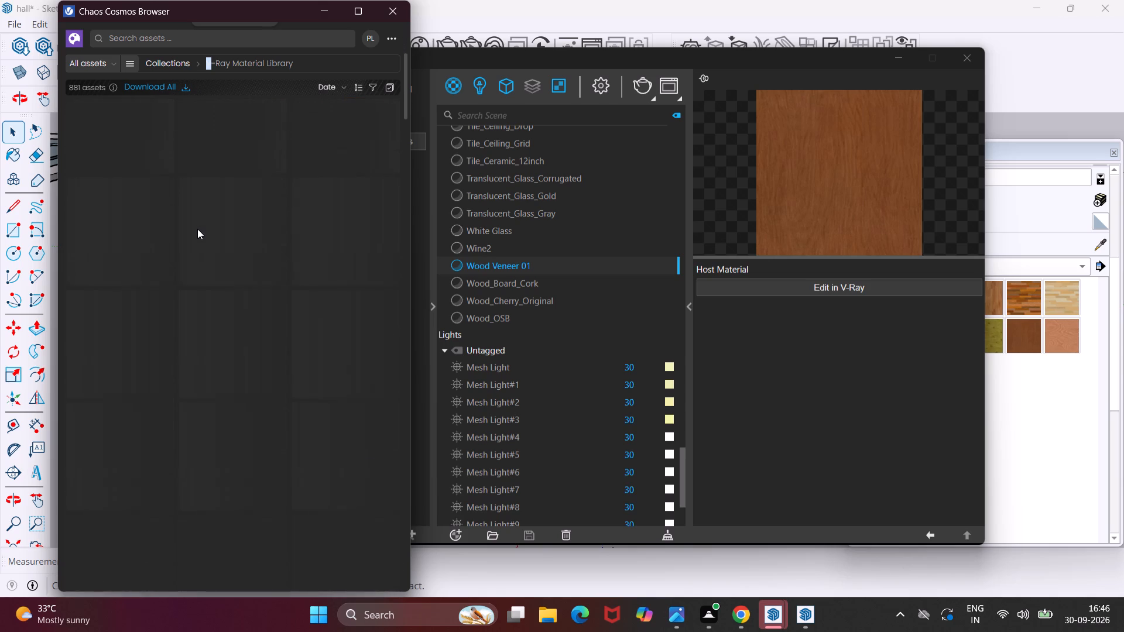
scroll(197, 229, down, 20)
scroll(197, 229, down, 12)
click(174, 31)
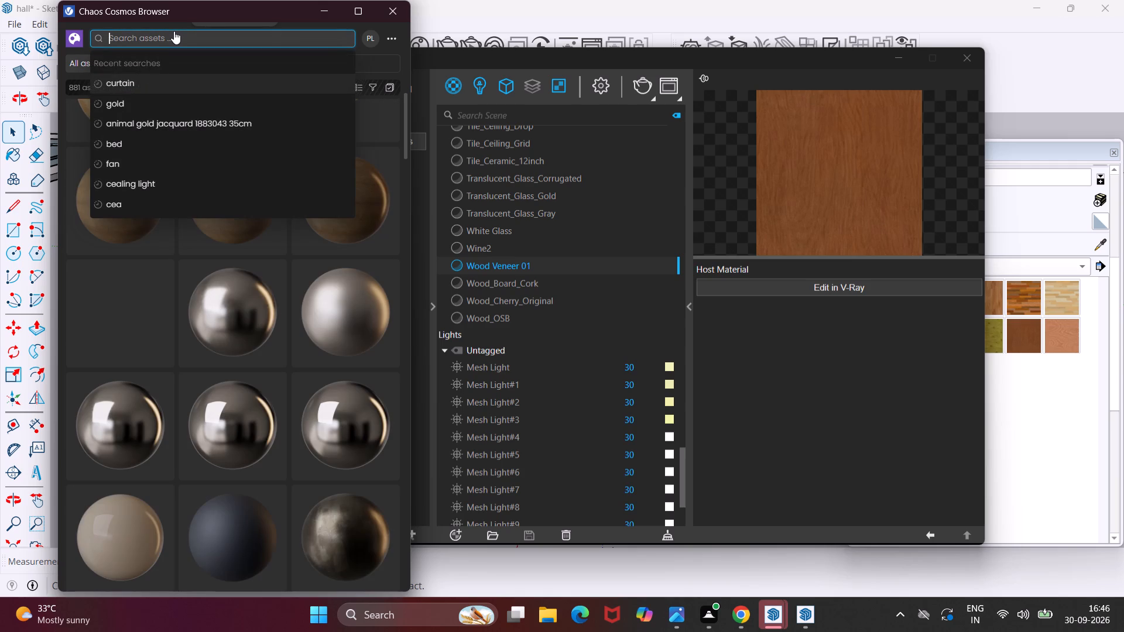
text(pl)
key(a)
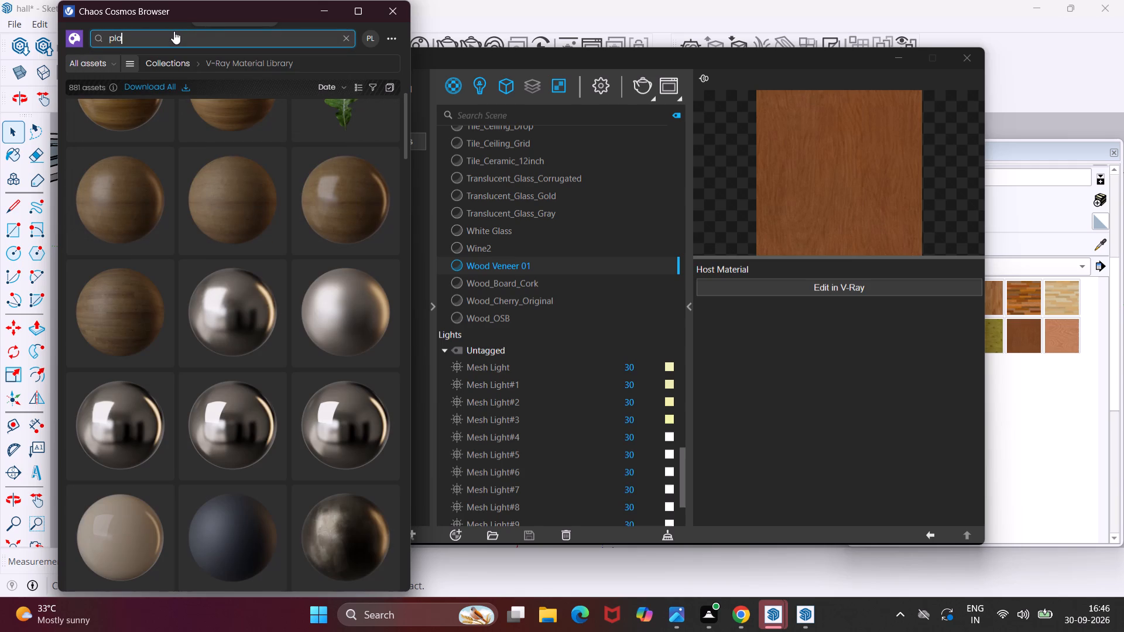
key(BackSpace)
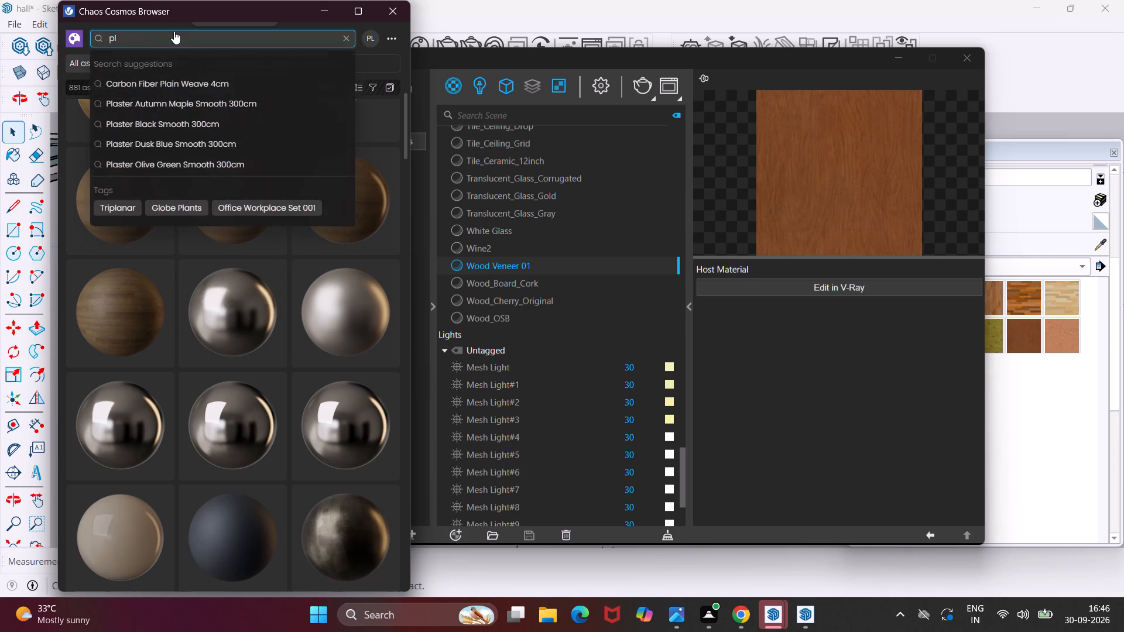
key(n)
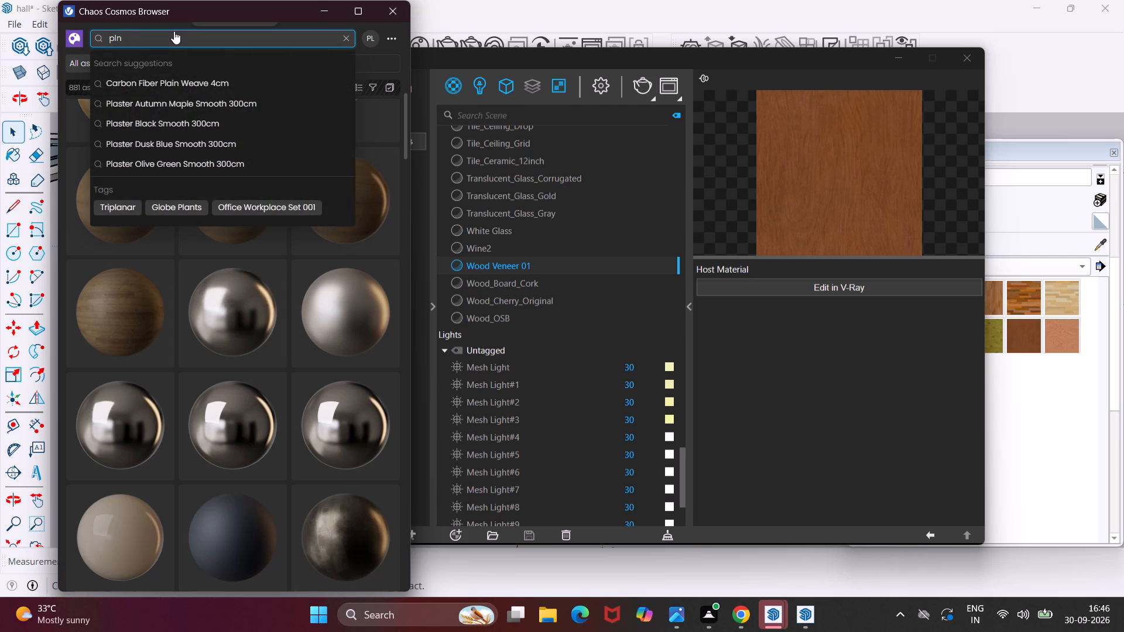
text(ts)
key(Return)
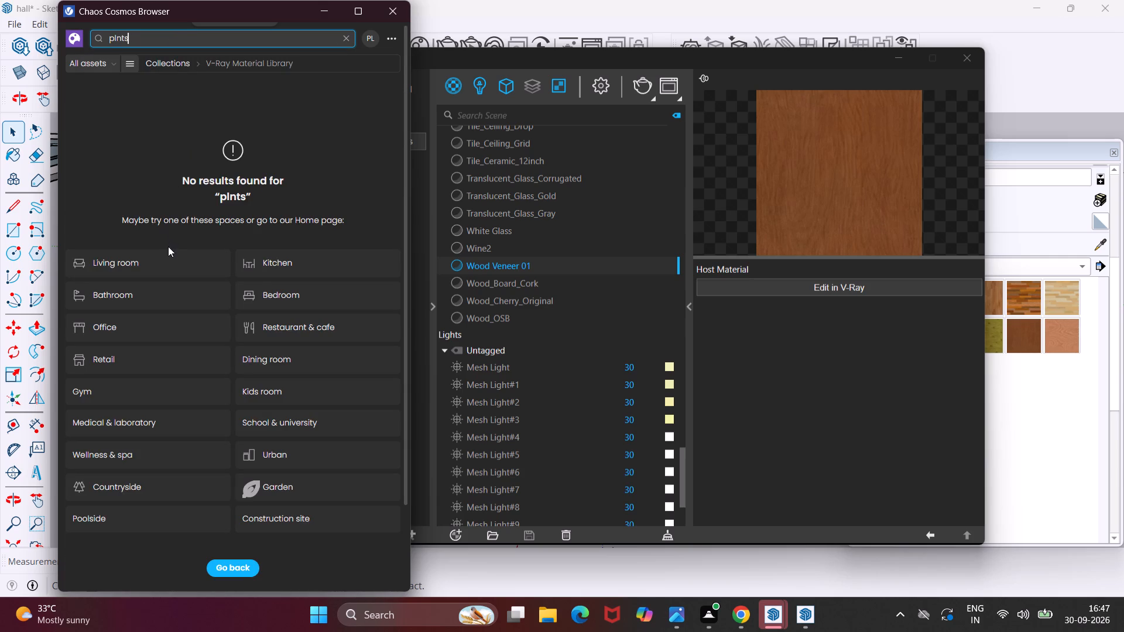
Open the Living room space in Cosmos and look through its assets for decor and furniture suitable for the hall.
click(164, 270)
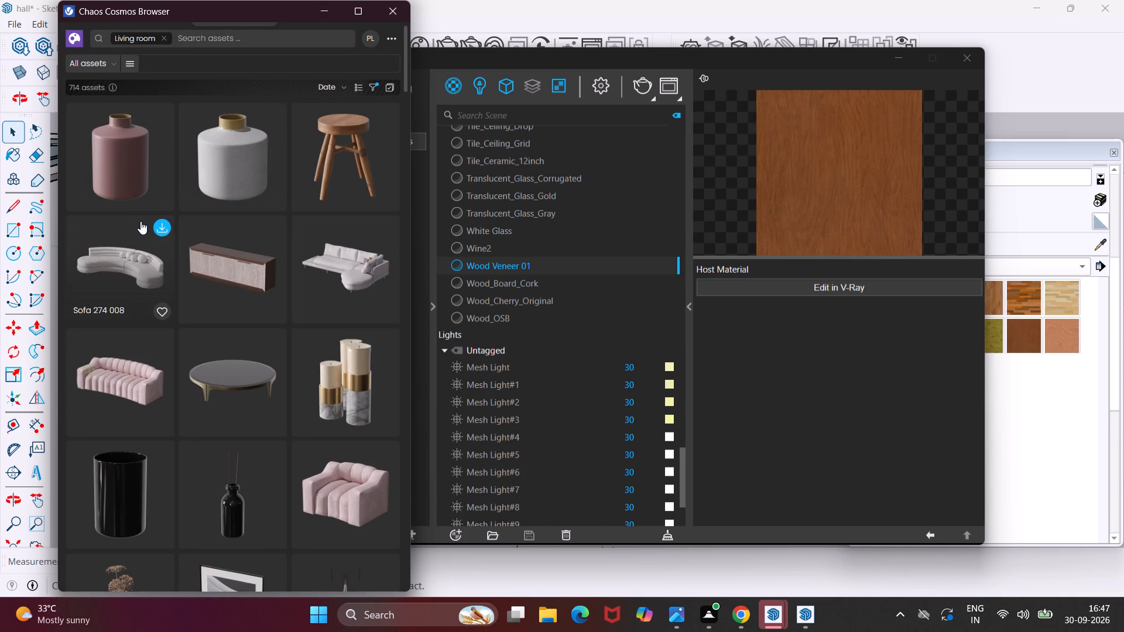
scroll(157, 224, down, 3)
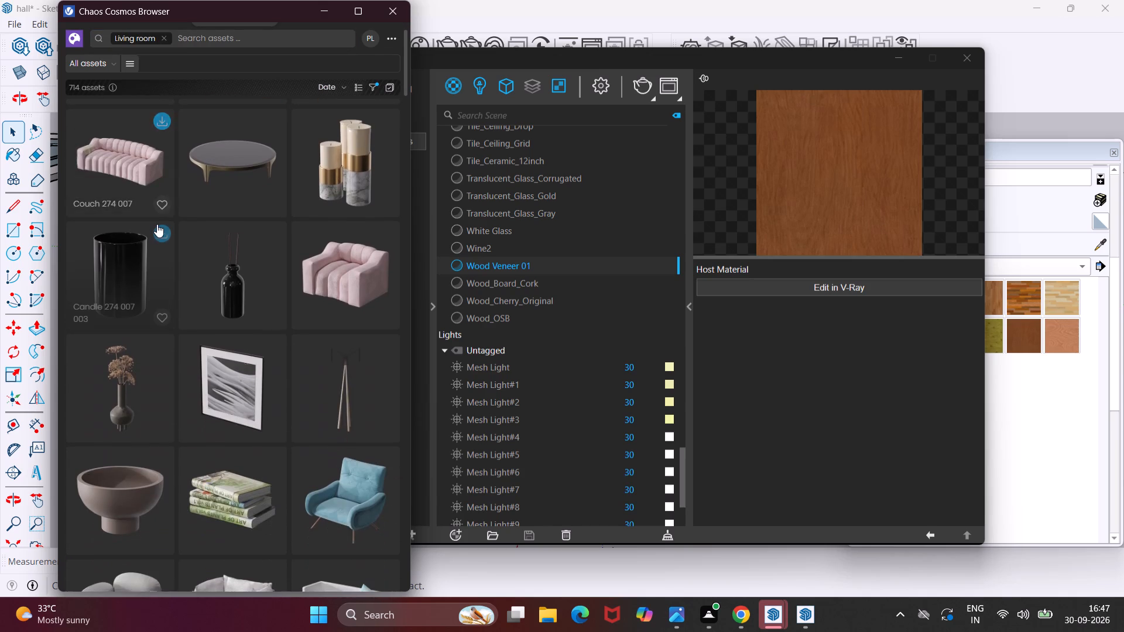
scroll(157, 224, down, 5)
scroll(157, 224, up, 3)
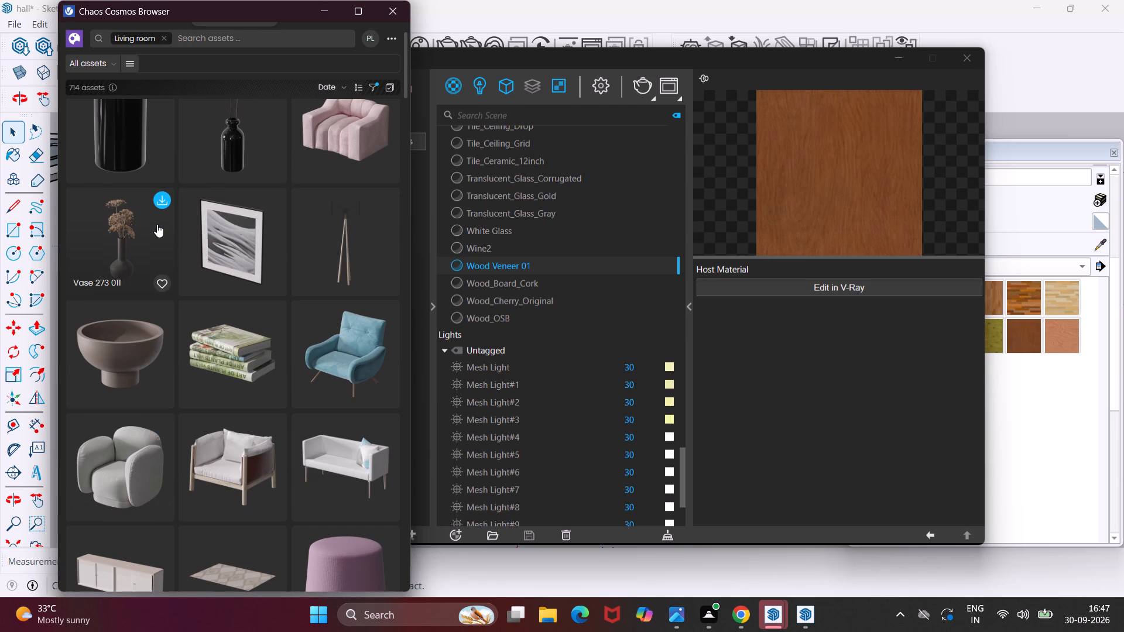
scroll(157, 224, down, 6)
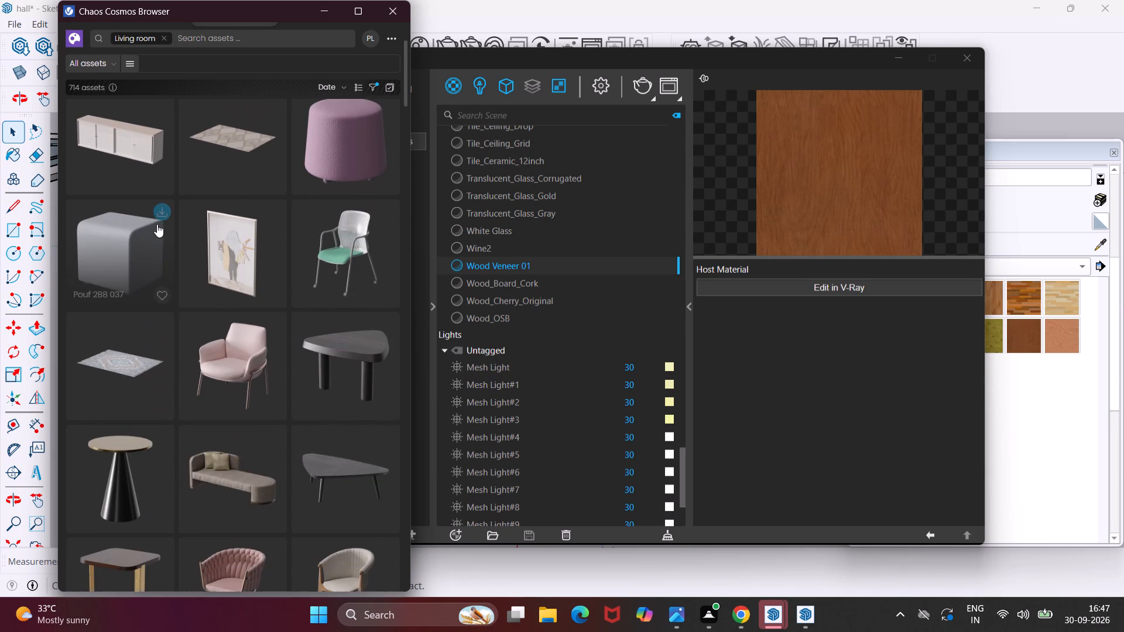
scroll(157, 224, down, 7)
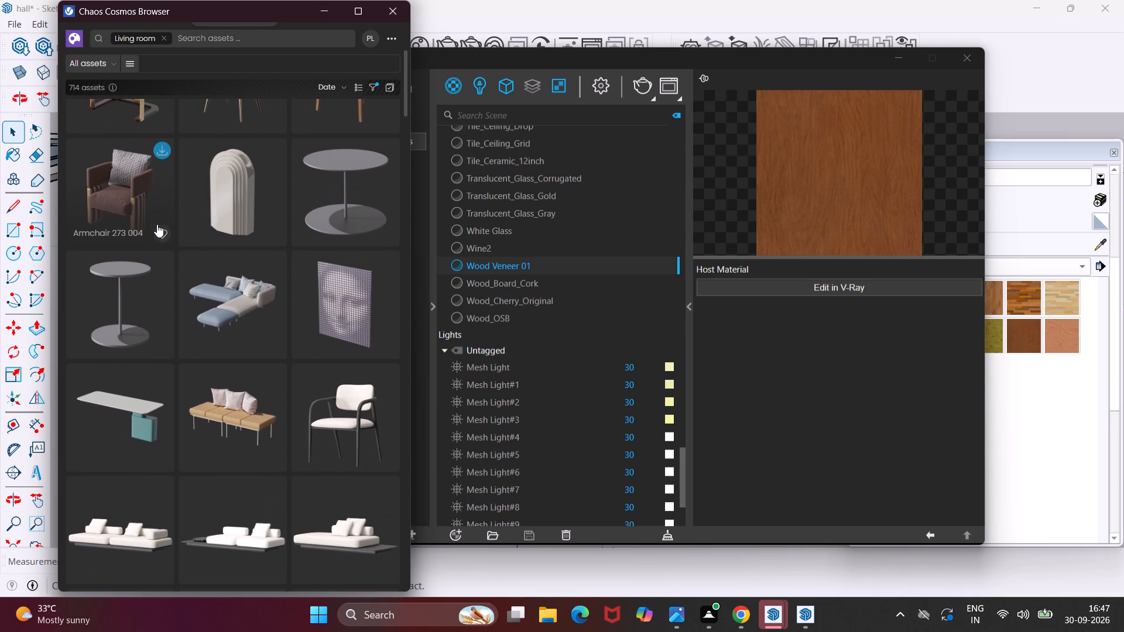
scroll(157, 224, down, 5)
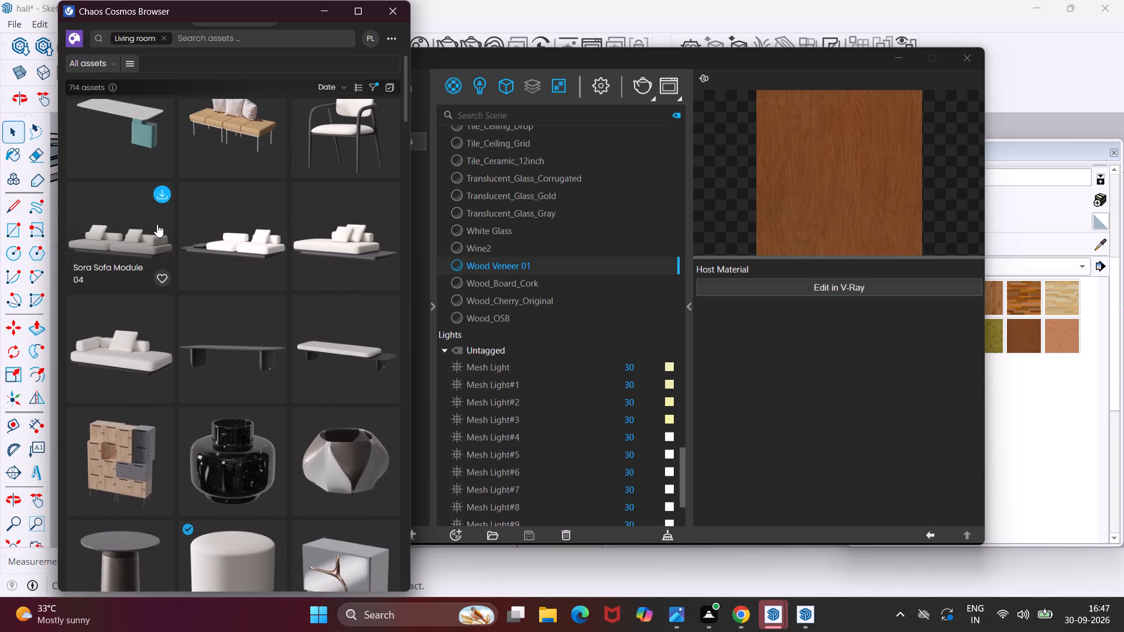
scroll(157, 224, down, 8)
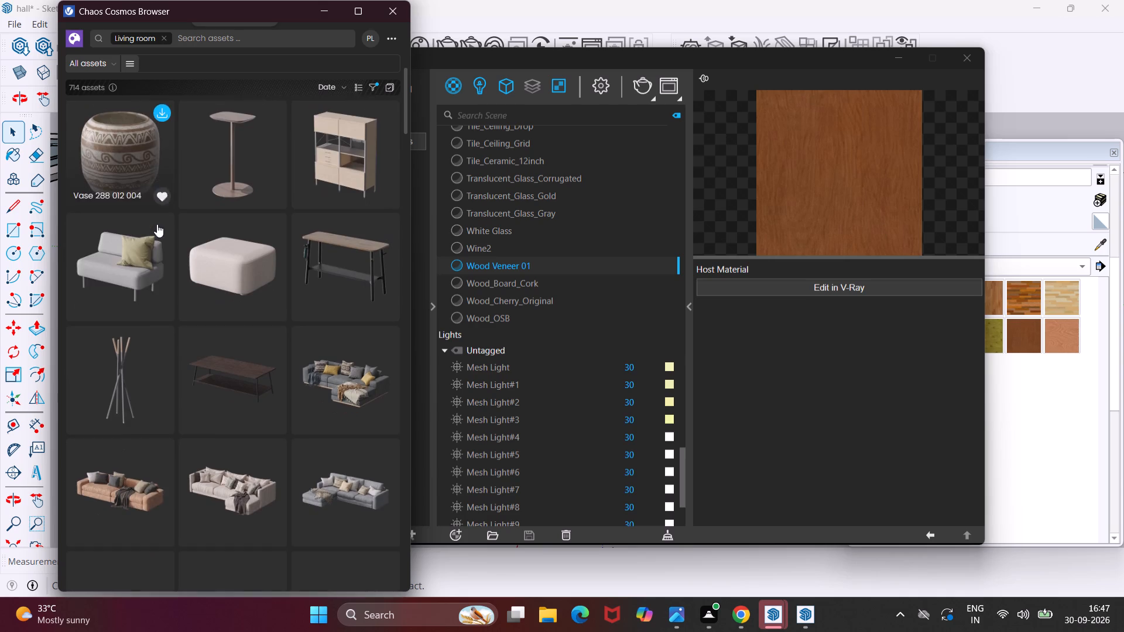
scroll(157, 224, down, 1)
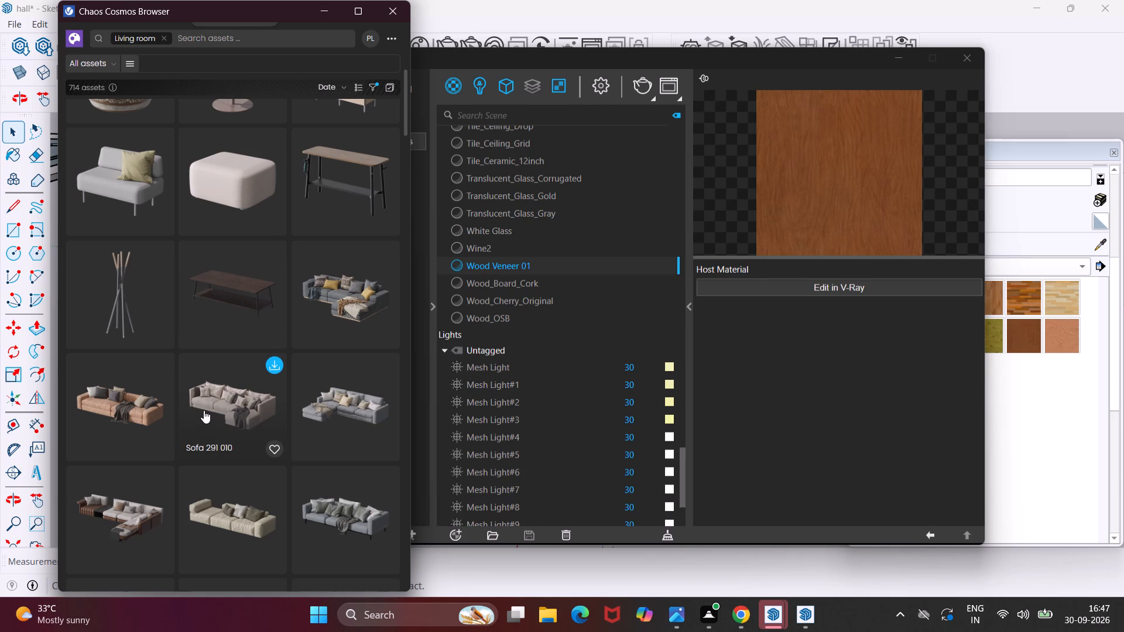
scroll(204, 410, down, 1)
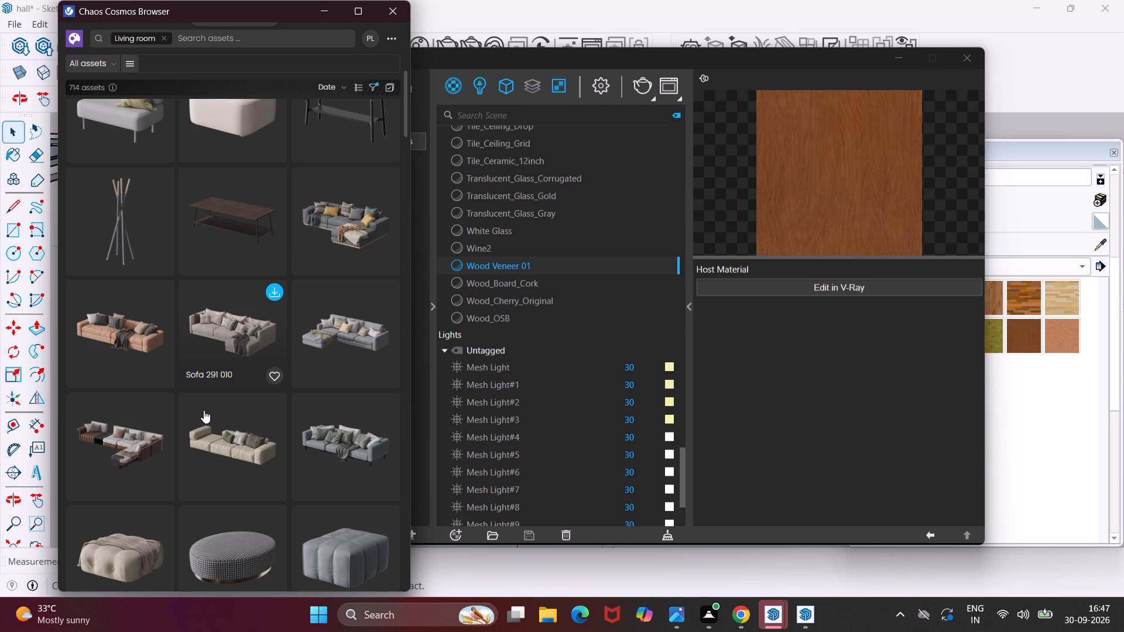
scroll(204, 410, down, 5)
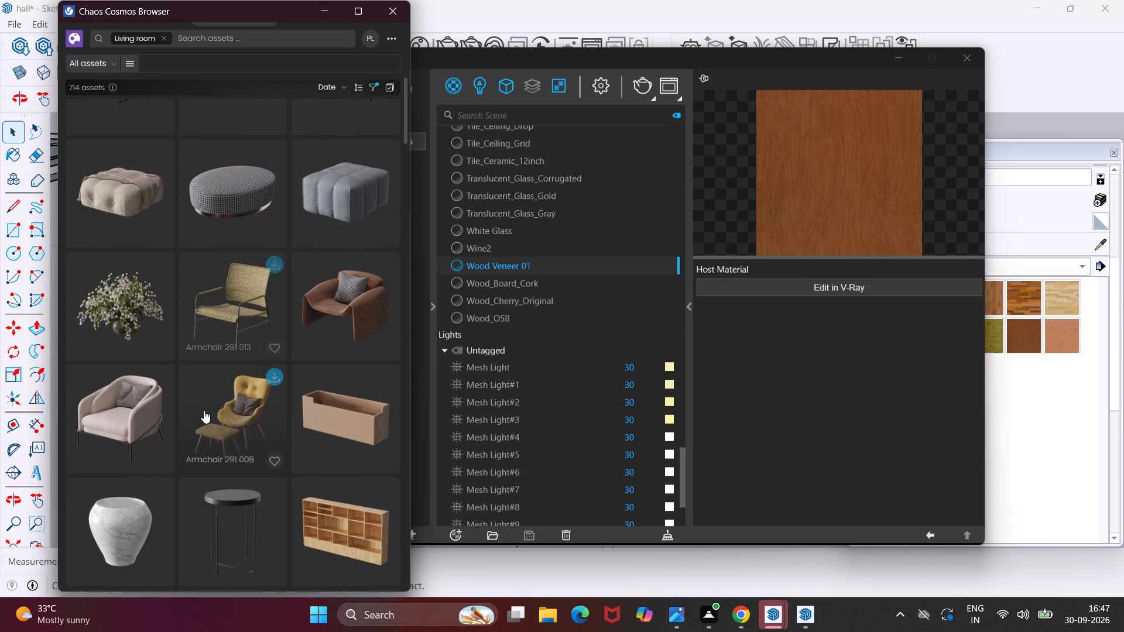
scroll(204, 410, down, 6)
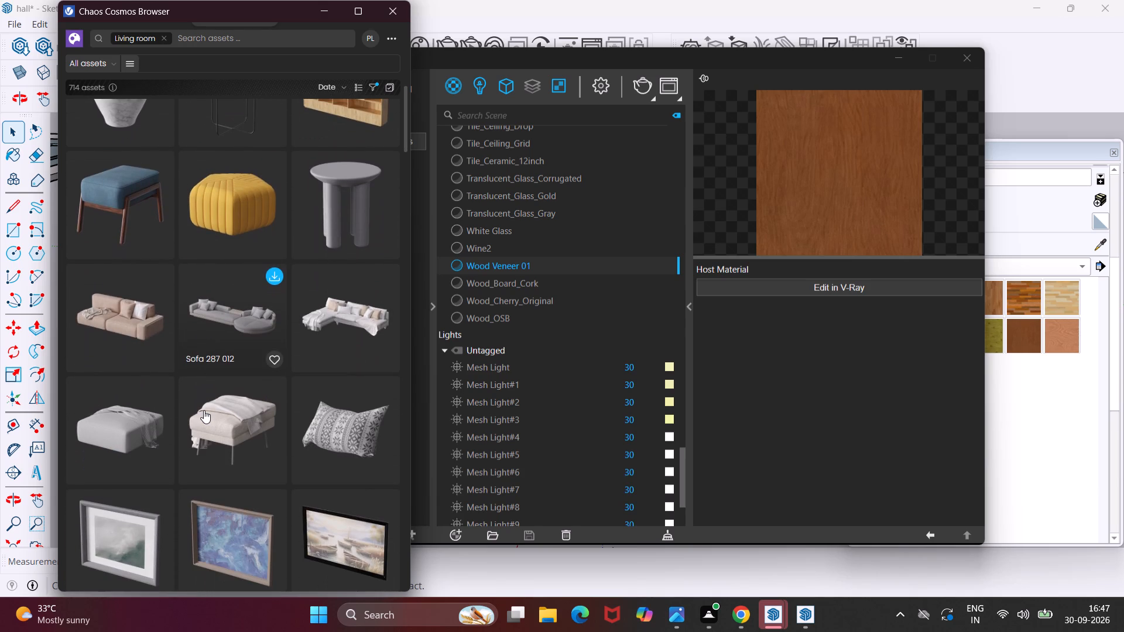
scroll(204, 410, down, 8)
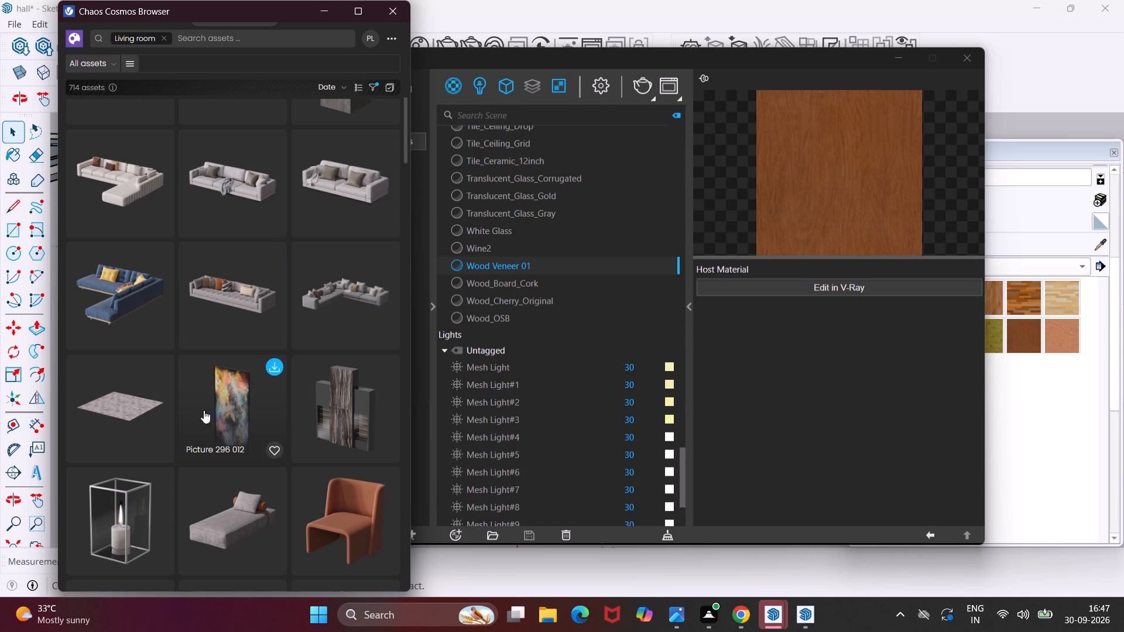
scroll(215, 344, down, 3)
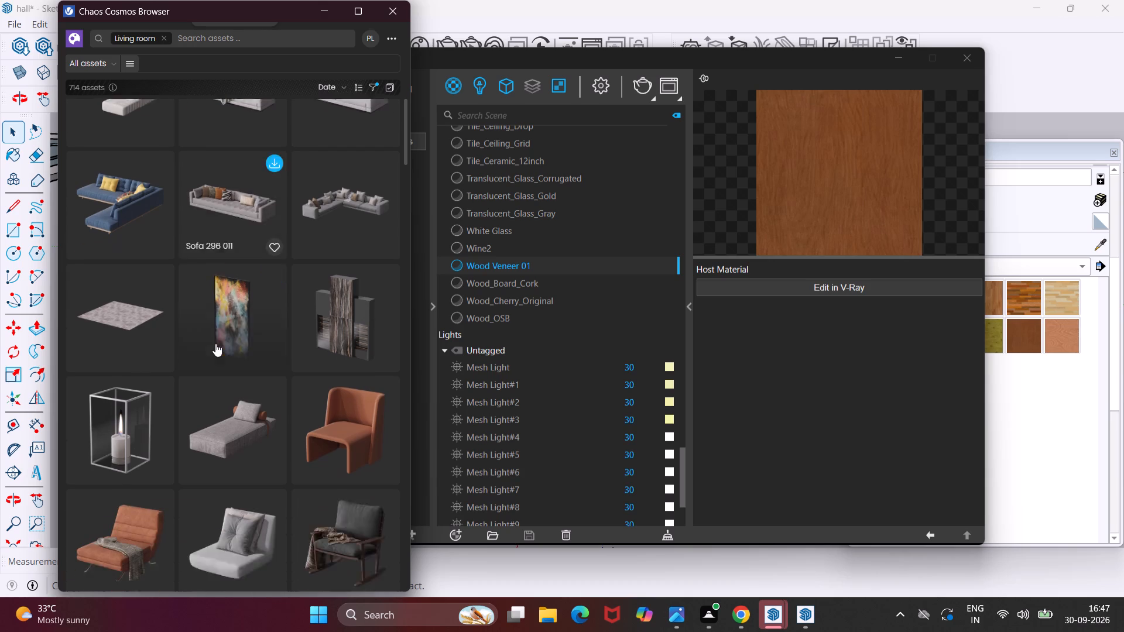
scroll(215, 344, down, 9)
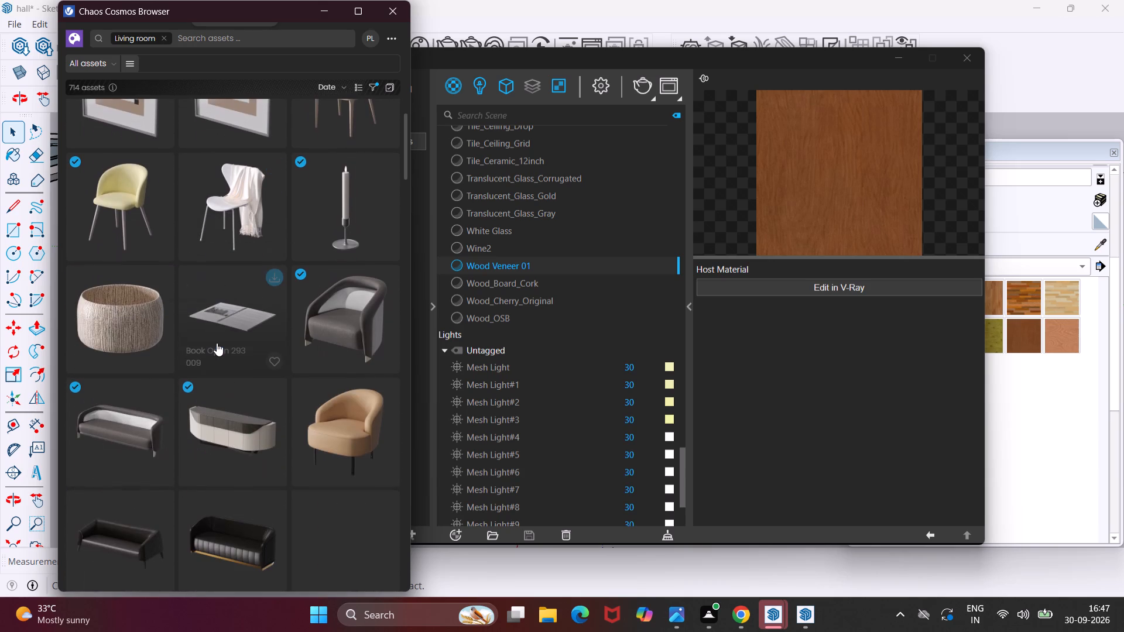
scroll(217, 343, up, 10)
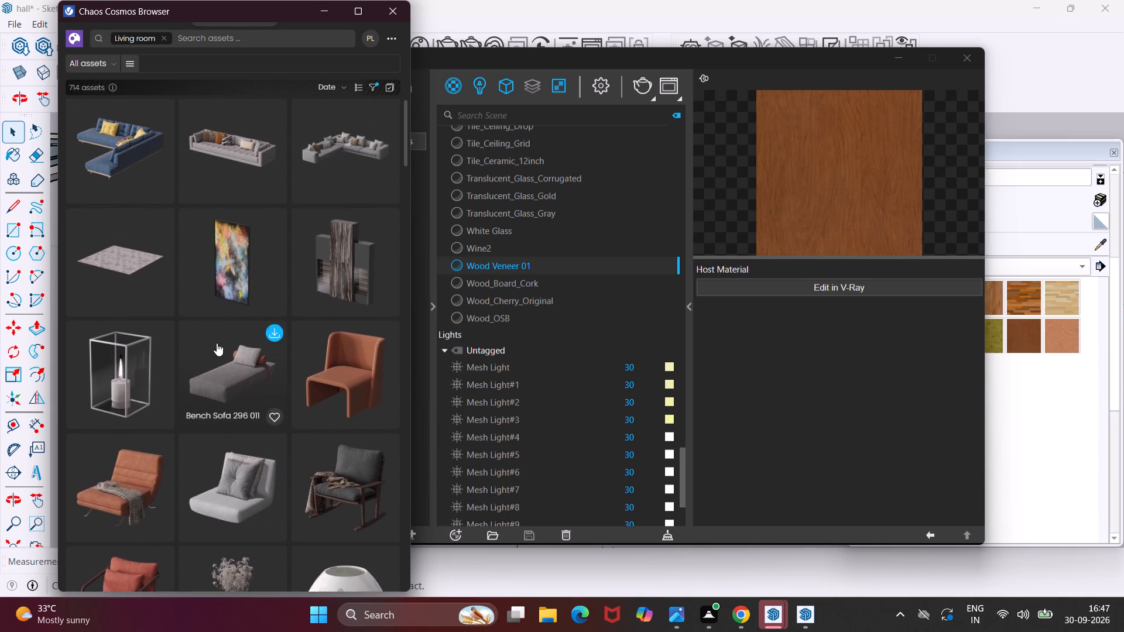
scroll(217, 343, up, 4)
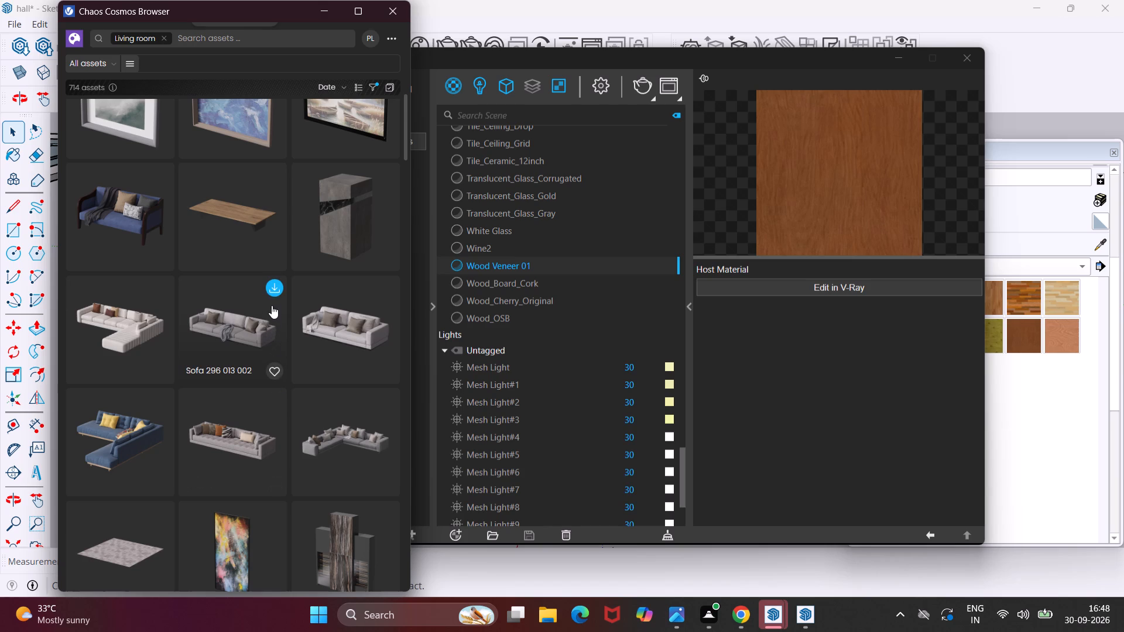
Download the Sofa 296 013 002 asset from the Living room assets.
click(273, 287)
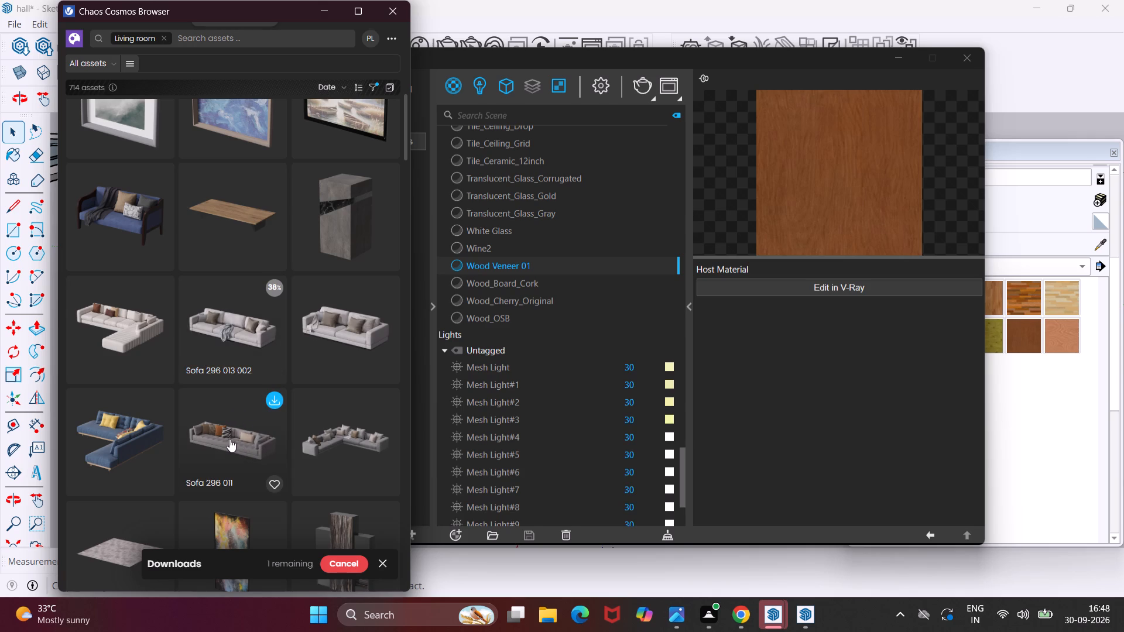
Look through the first Living room assets for more furniture and decor while the sofa downloads.
scroll(146, 373, down, 9)
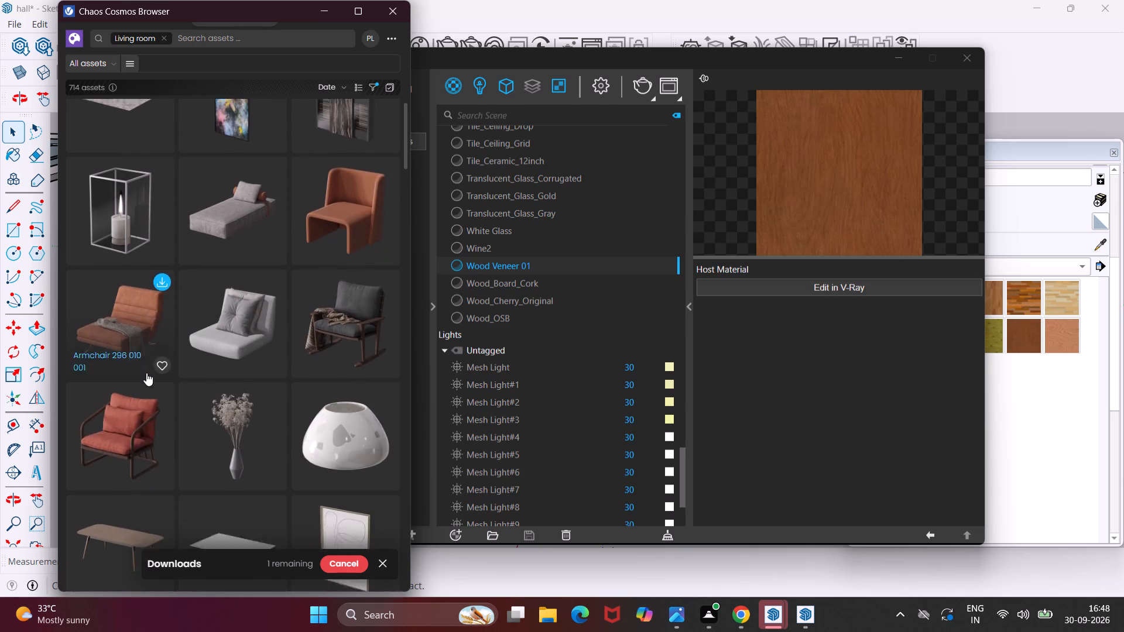
scroll(146, 373, down, 3)
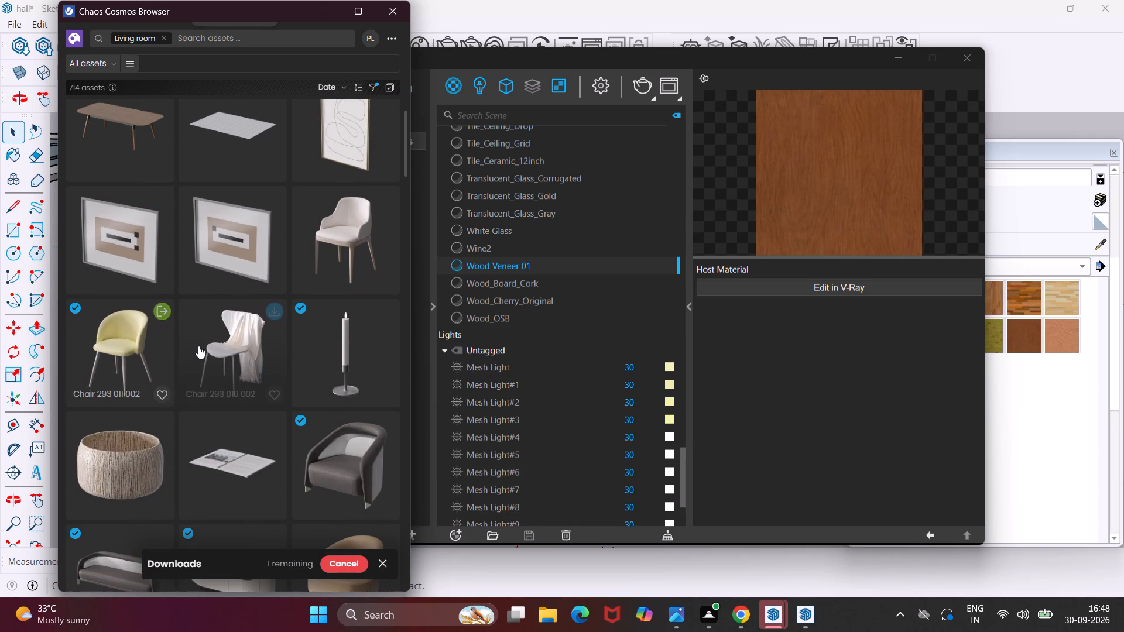
scroll(234, 297, up, 9)
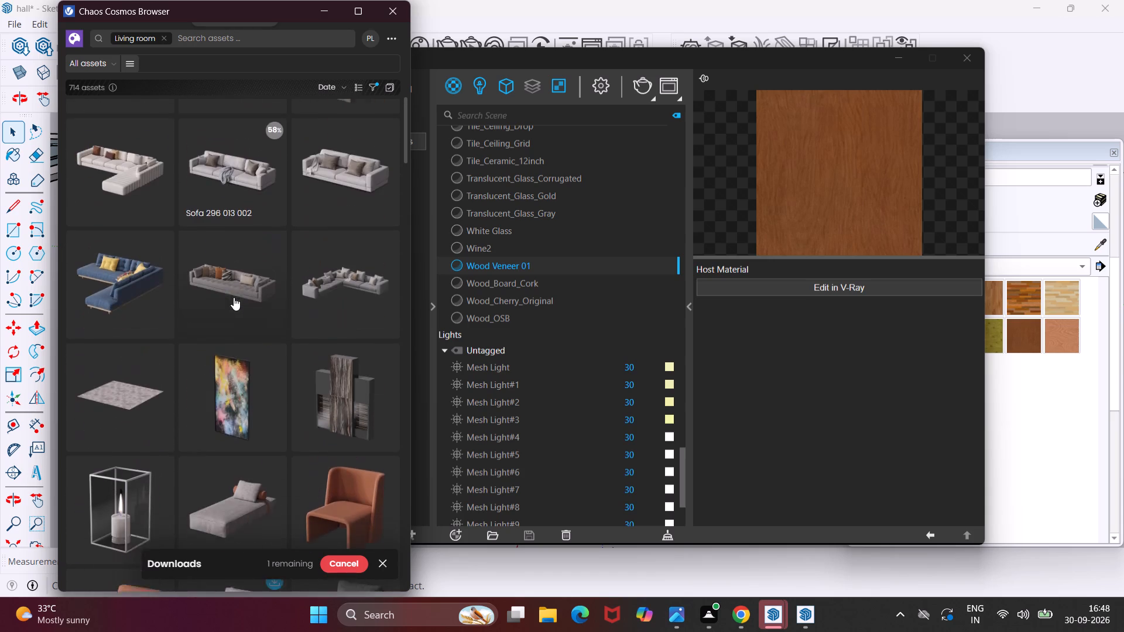
scroll(234, 297, up, 2)
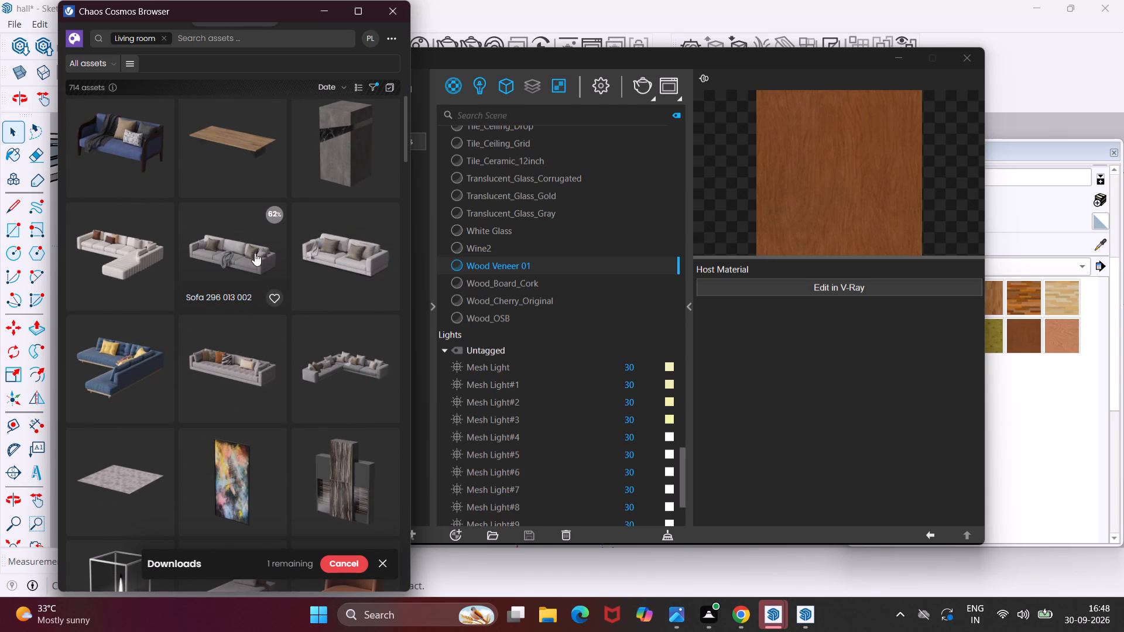
scroll(255, 243, up, 2)
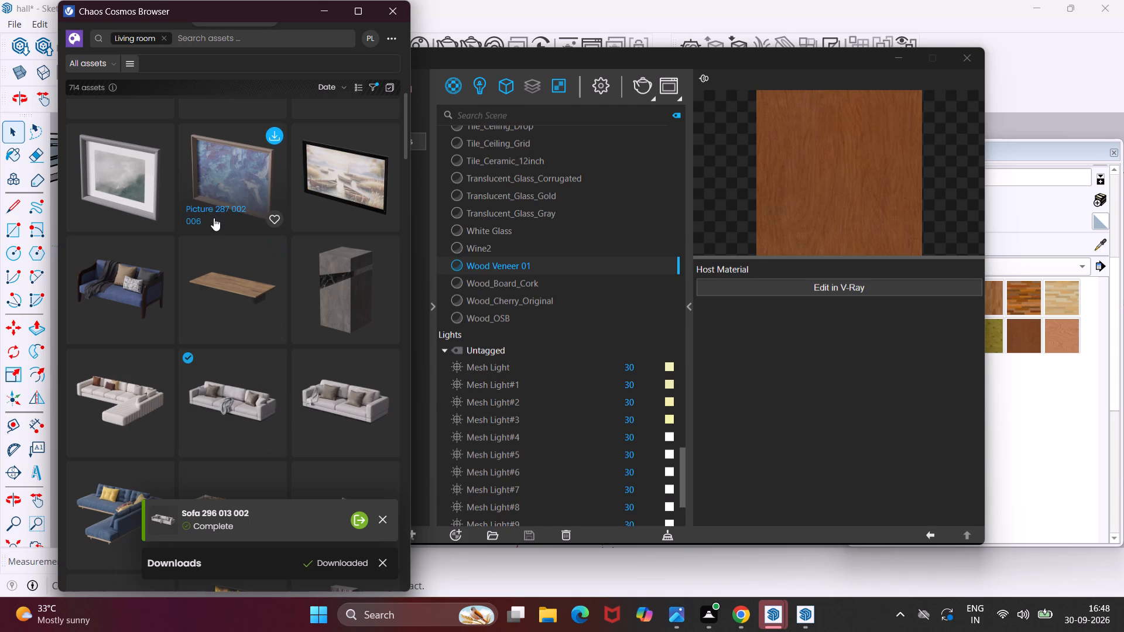
click(181, 60)
double_click(168, 64)
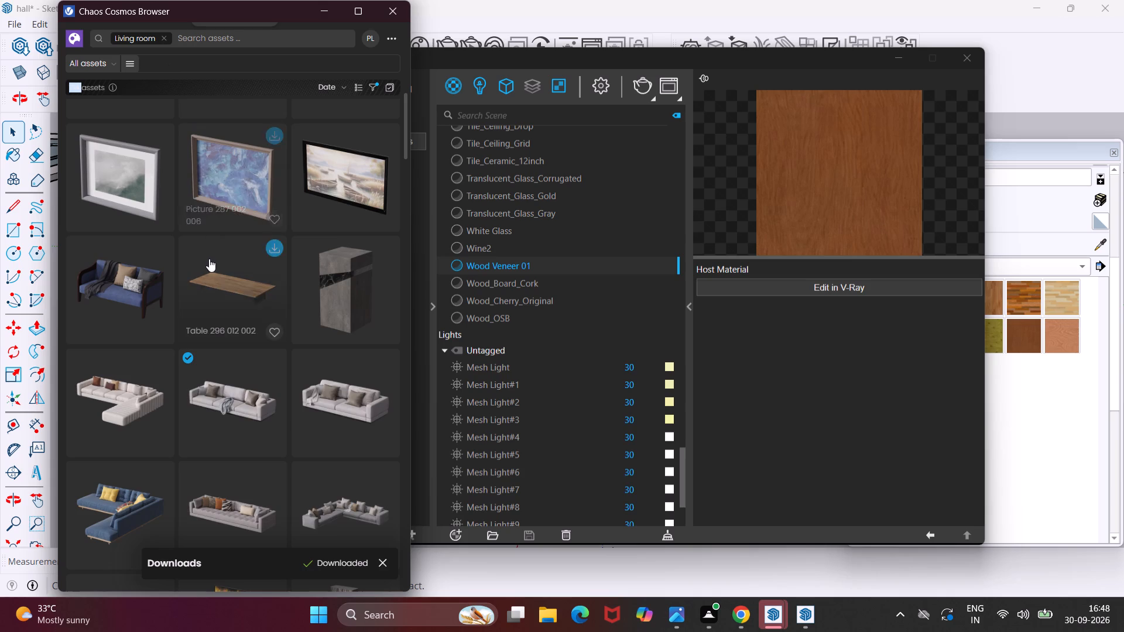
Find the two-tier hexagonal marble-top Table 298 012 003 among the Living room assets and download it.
scroll(209, 259, down, 13)
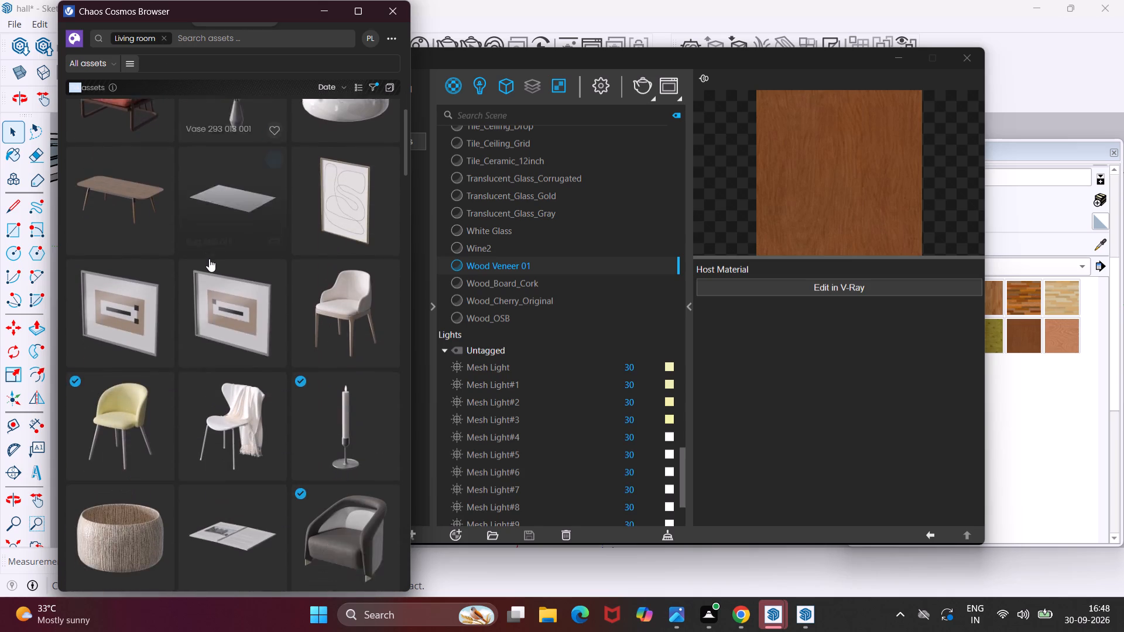
scroll(209, 259, down, 11)
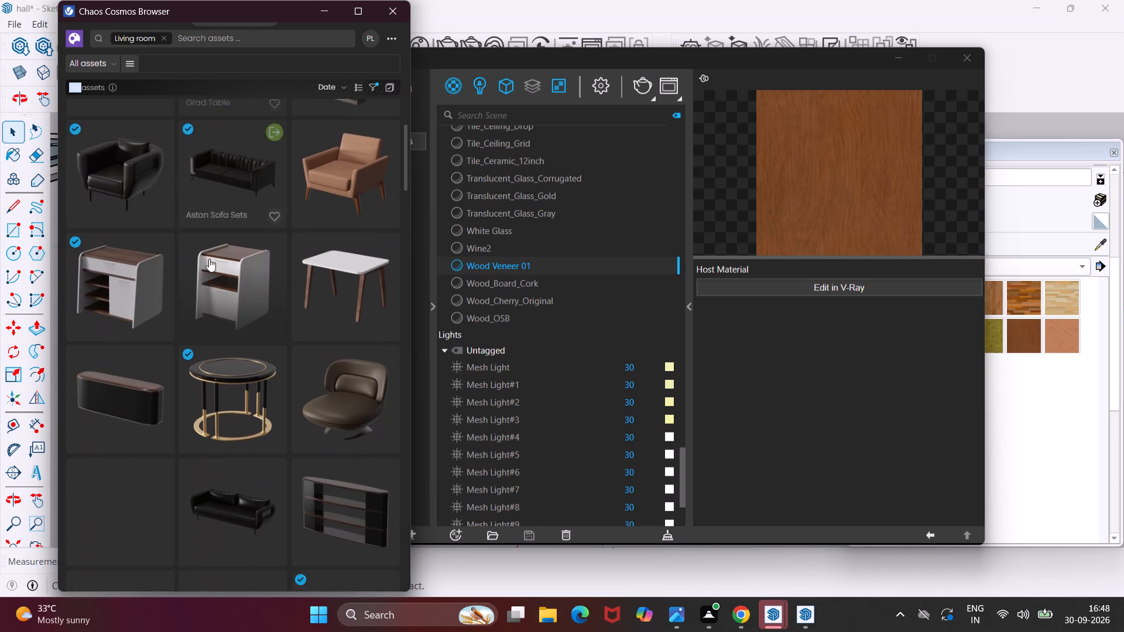
scroll(209, 259, down, 5)
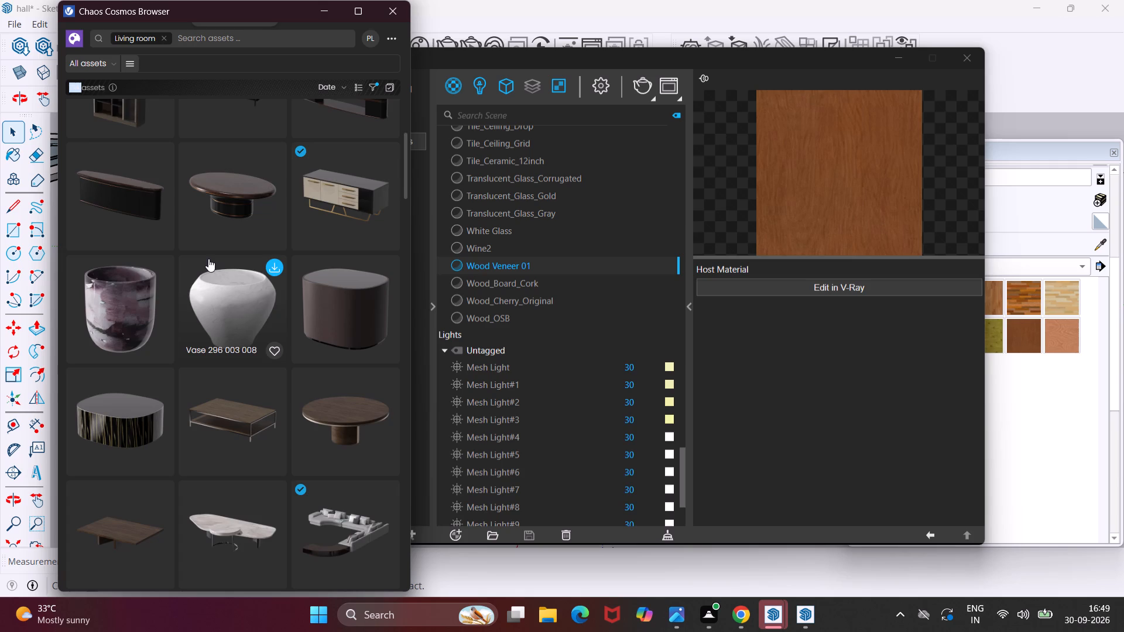
scroll(208, 259, down, 3)
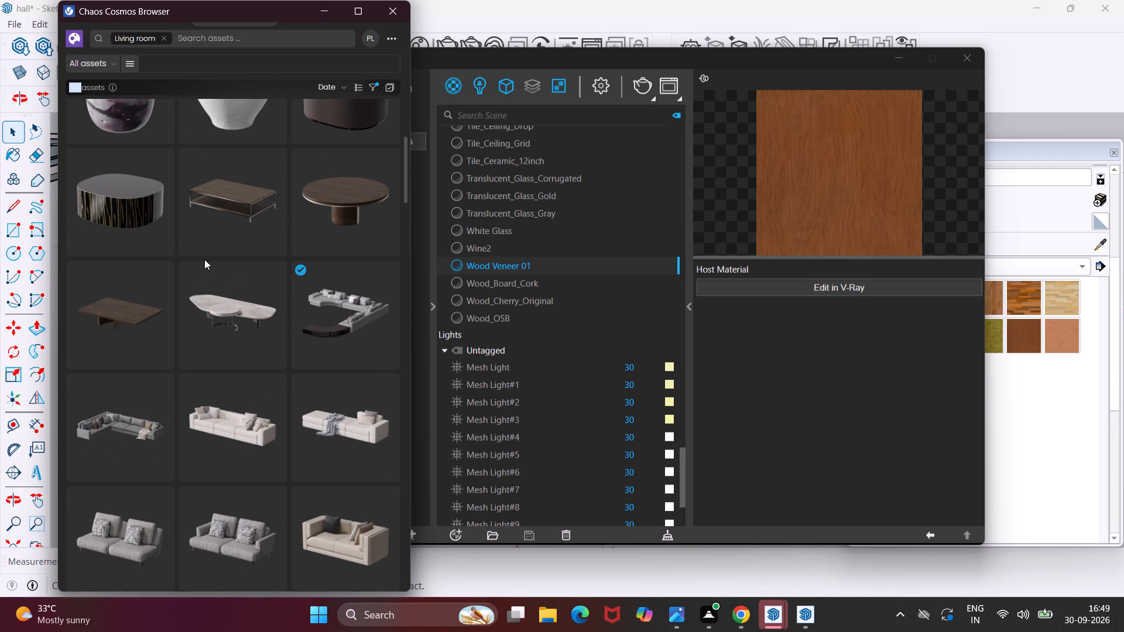
scroll(231, 308, down, 6)
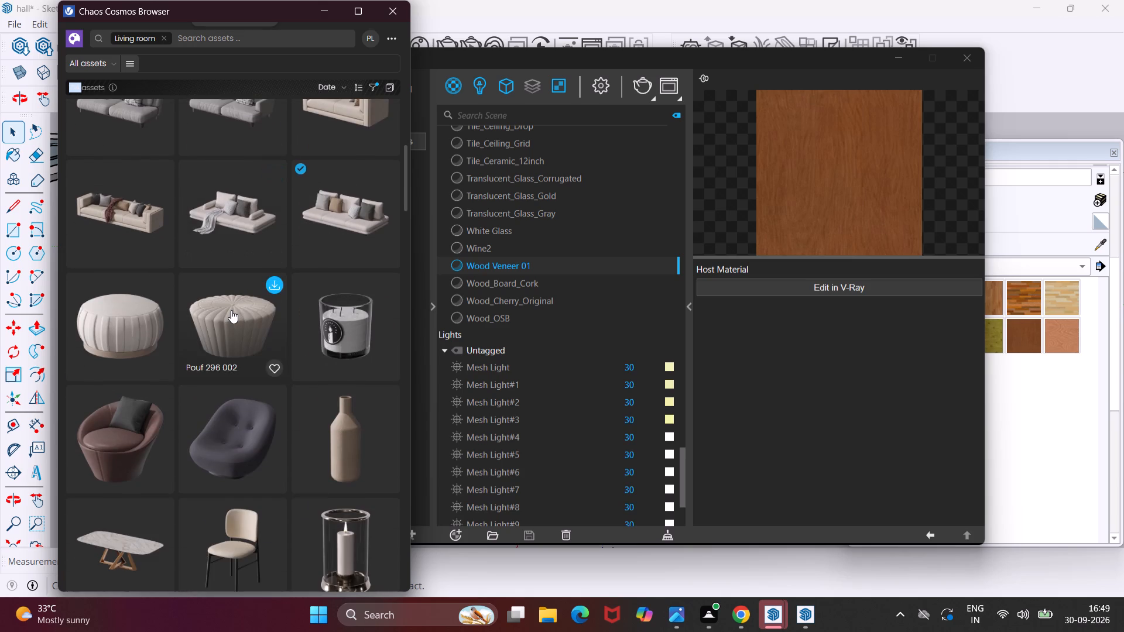
scroll(231, 310, down, 7)
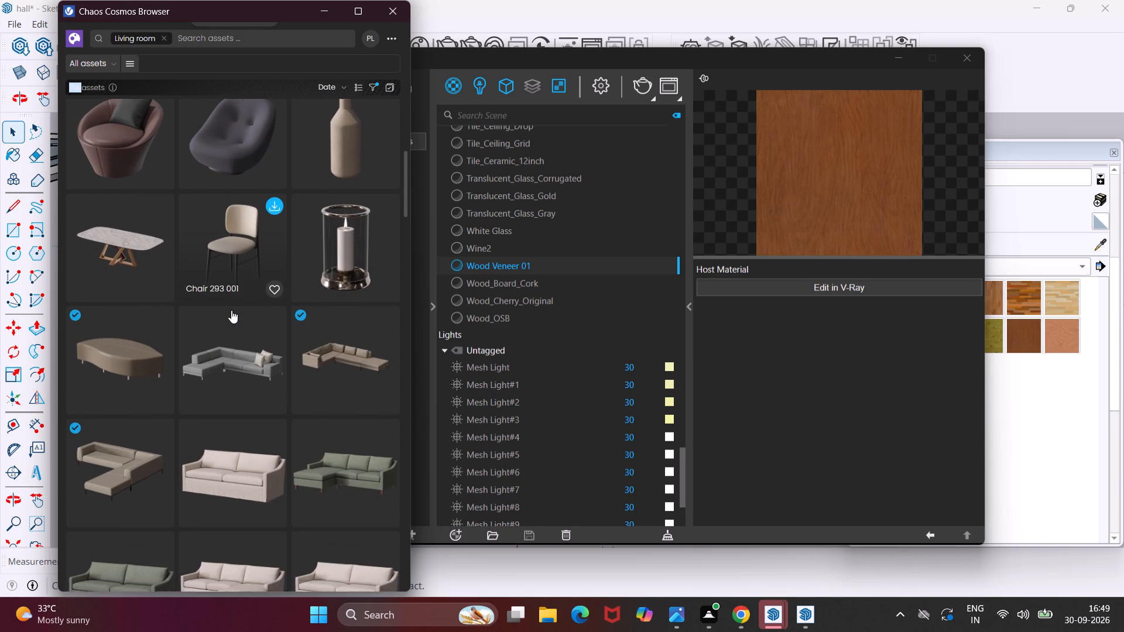
scroll(231, 310, down, 14)
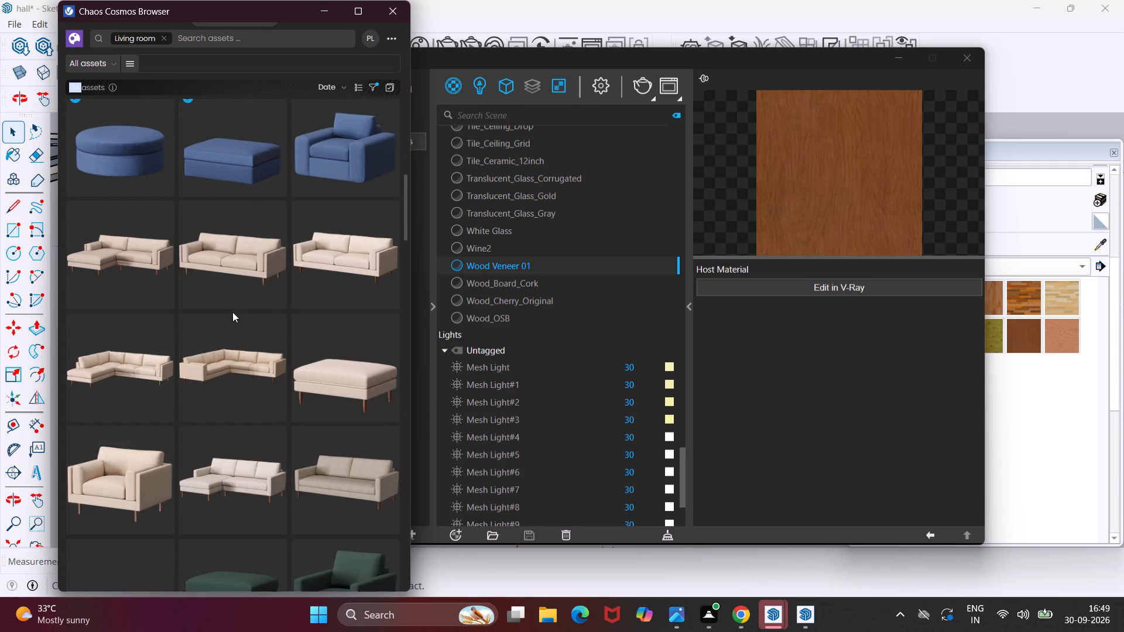
scroll(232, 312, down, 5)
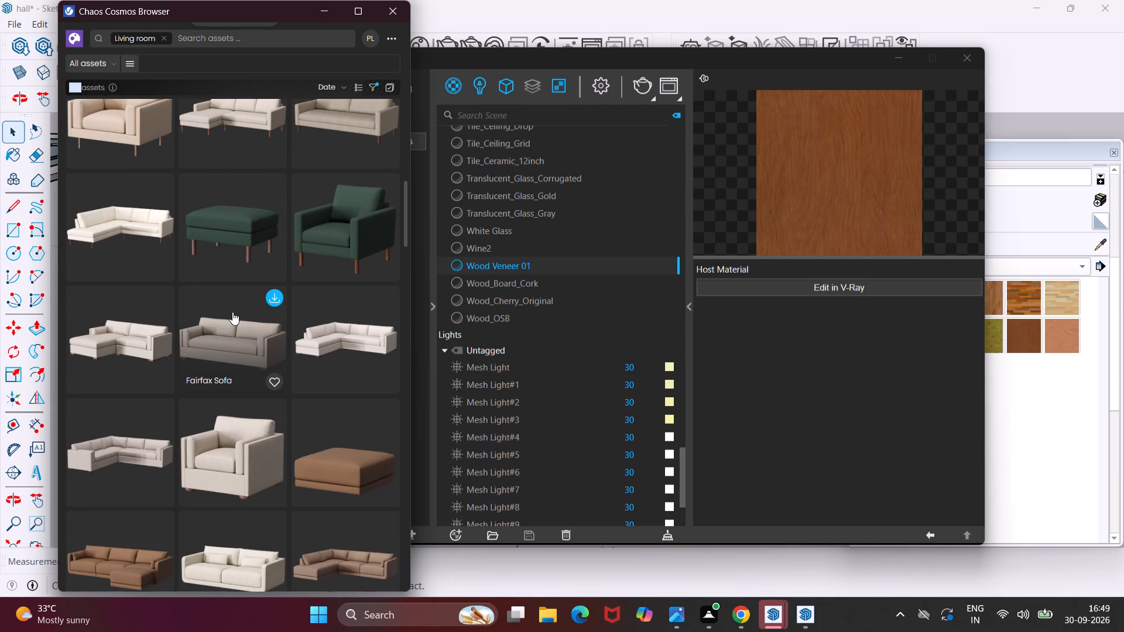
scroll(252, 338, down, 5)
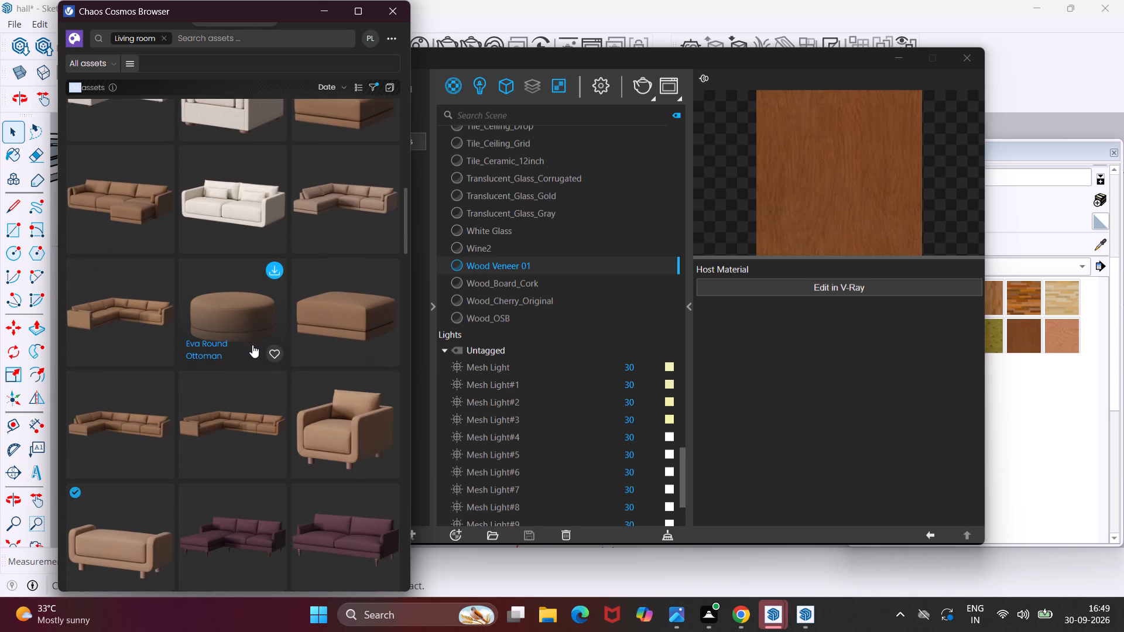
scroll(252, 345, down, 6)
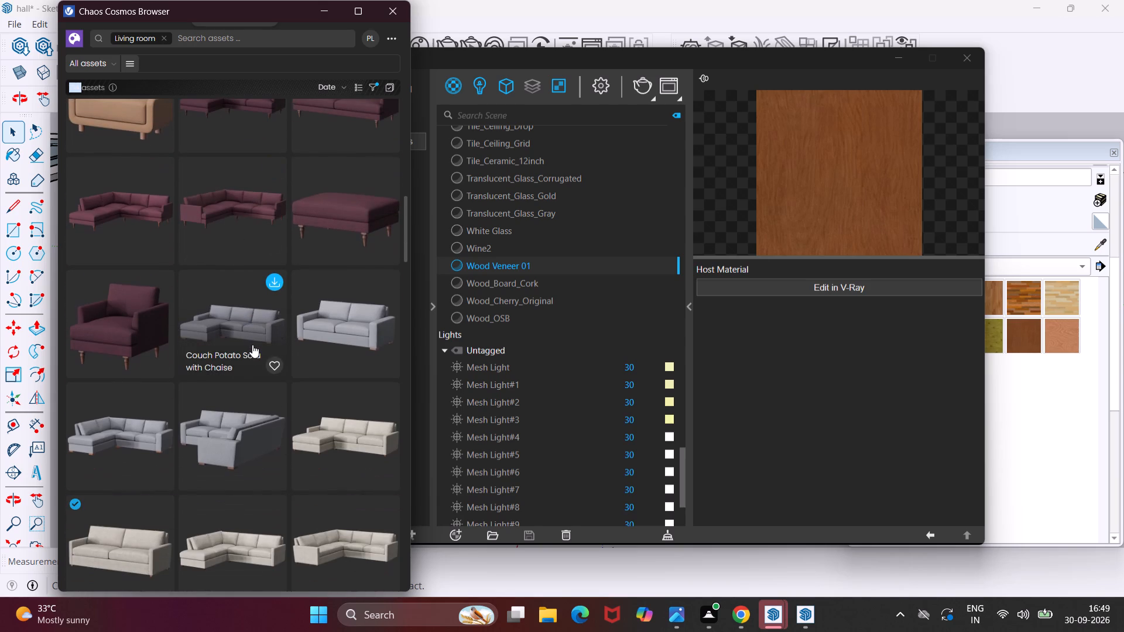
scroll(252, 345, down, 4)
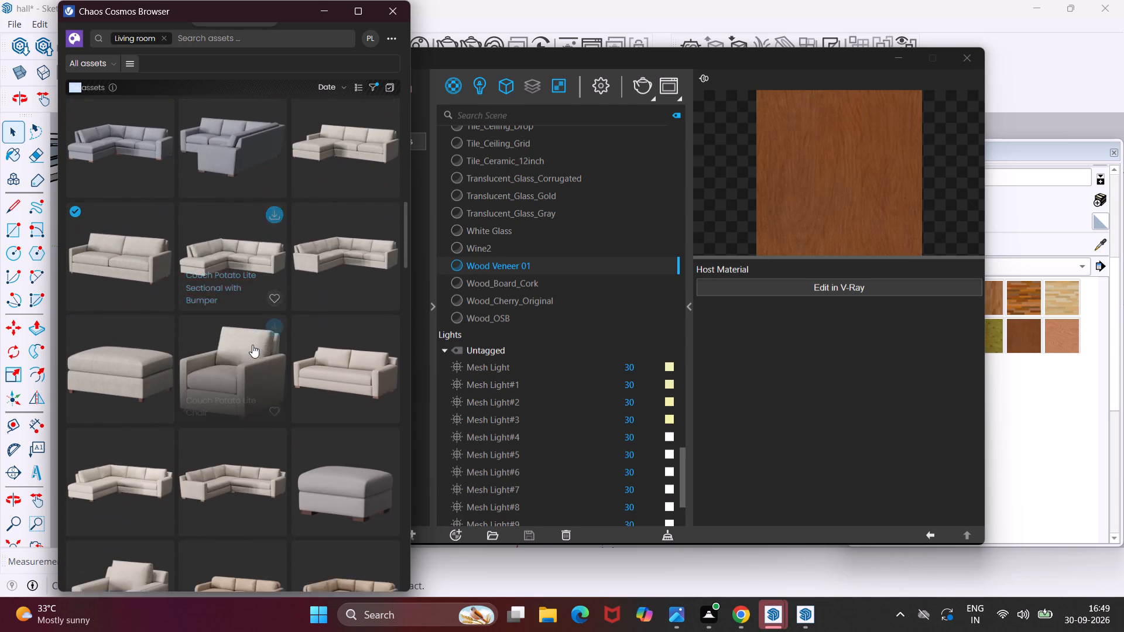
scroll(252, 345, down, 6)
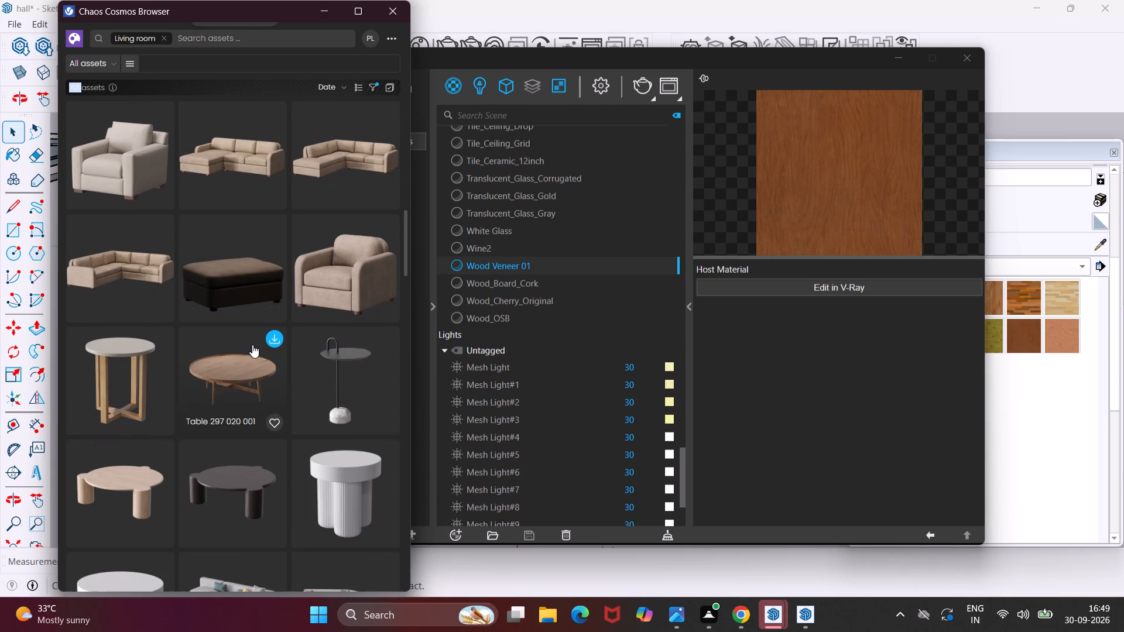
scroll(252, 345, down, 8)
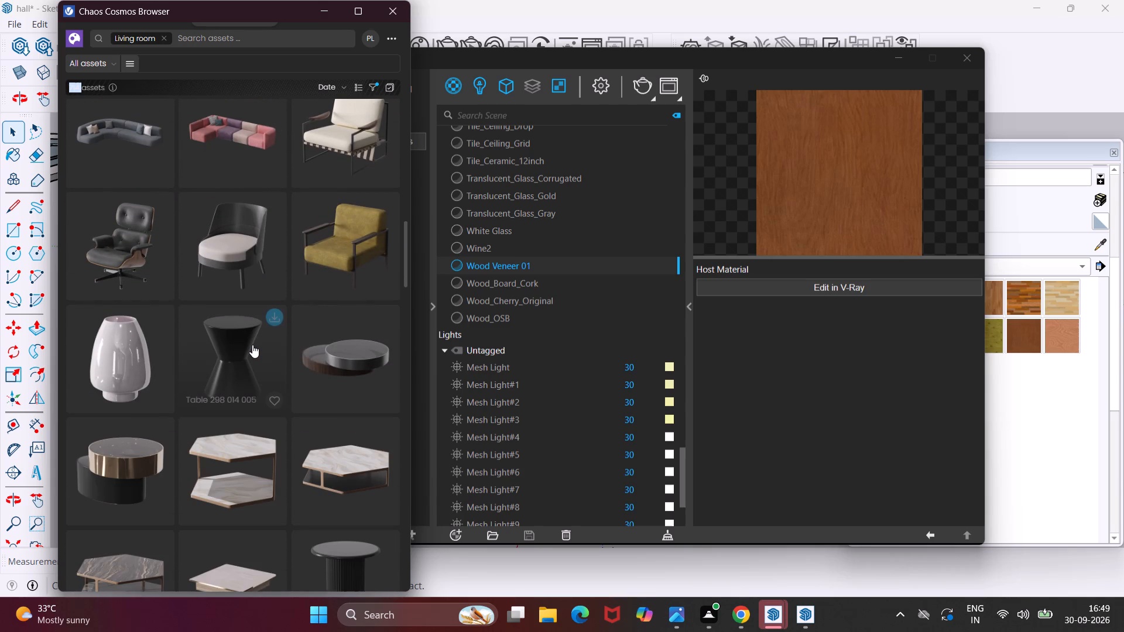
scroll(252, 345, down, 1)
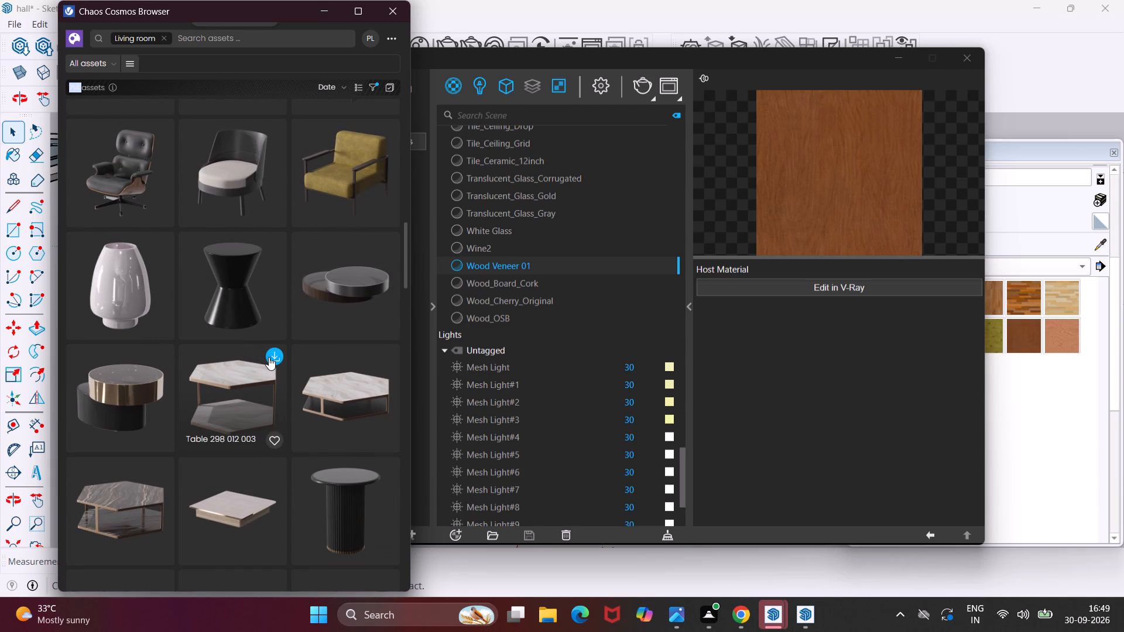
click(269, 358)
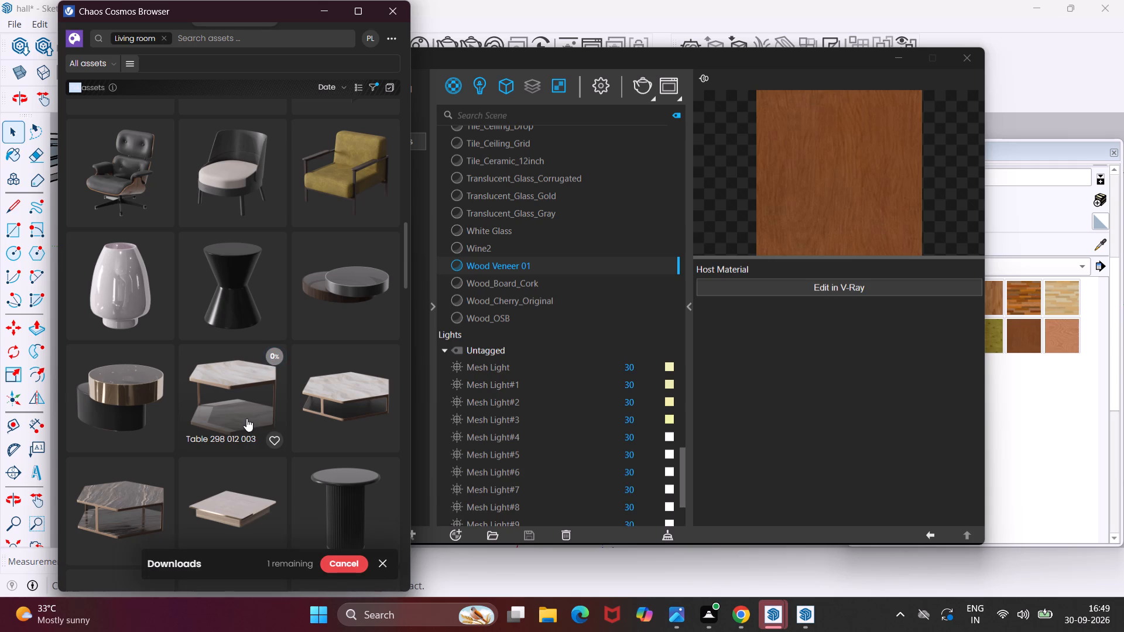
Find Armchair 125 040 further down the Living room assets and download it.
scroll(245, 417, down, 7)
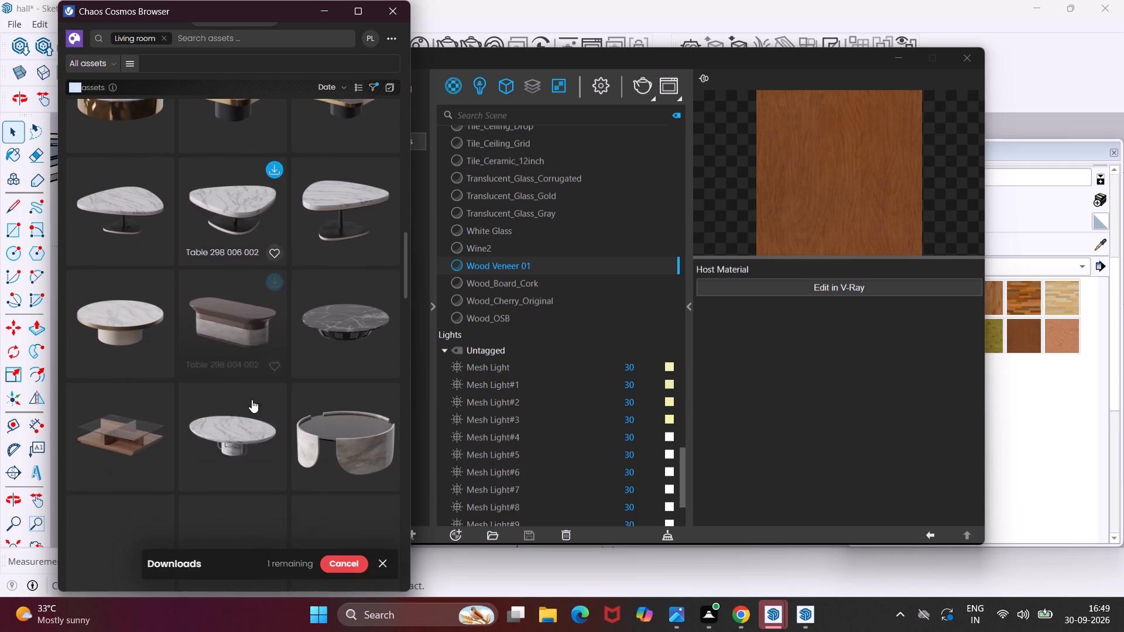
scroll(252, 400, down, 2)
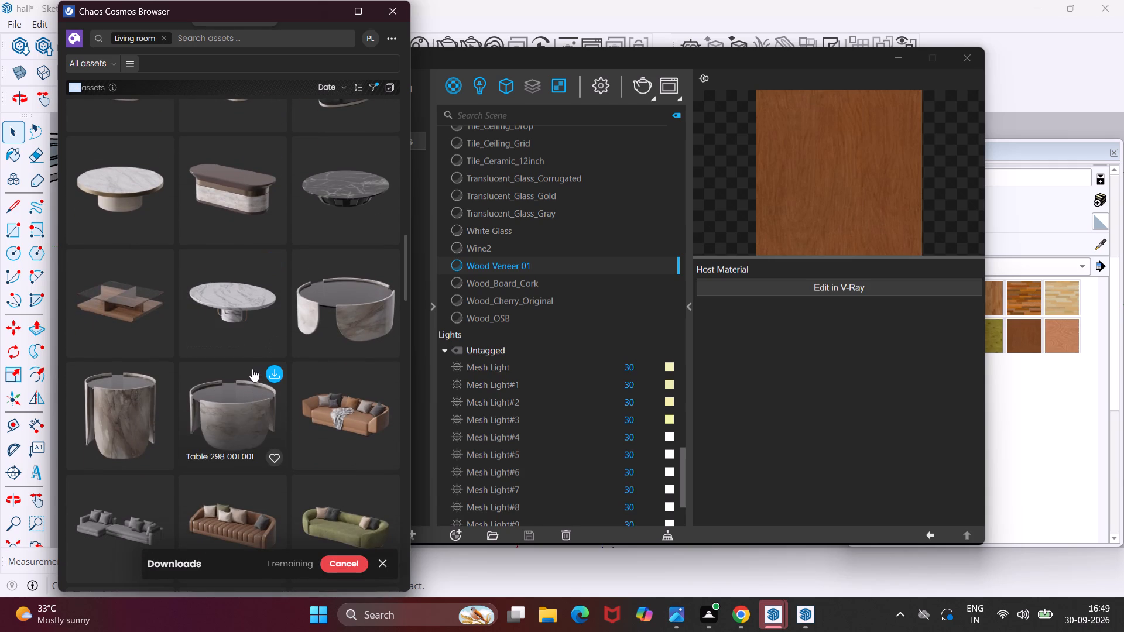
scroll(252, 369, down, 4)
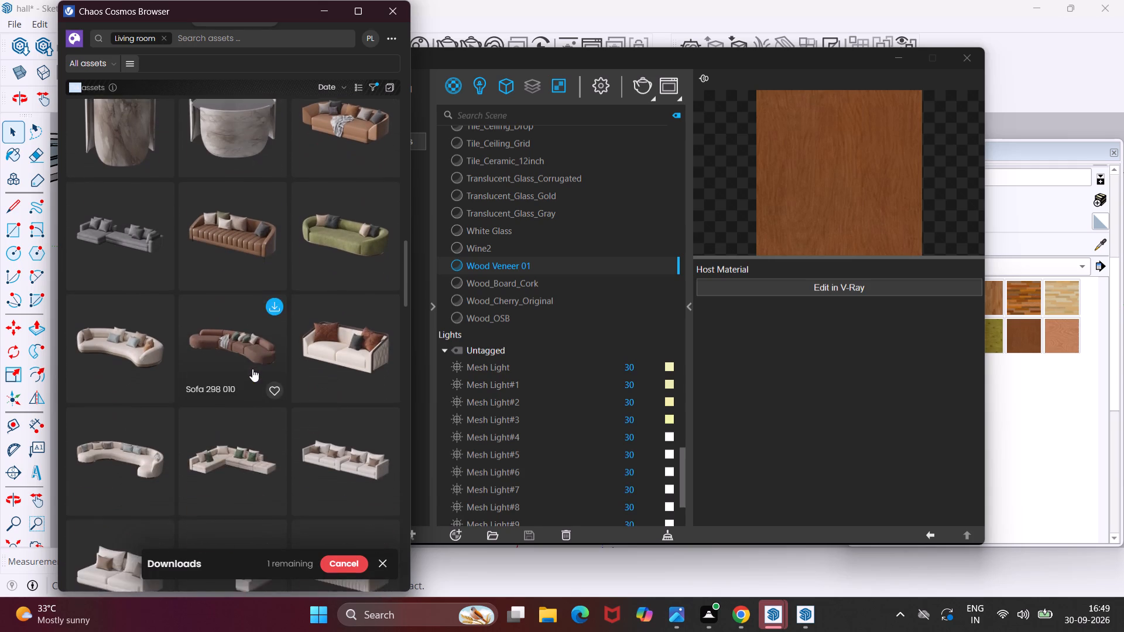
scroll(252, 369, down, 8)
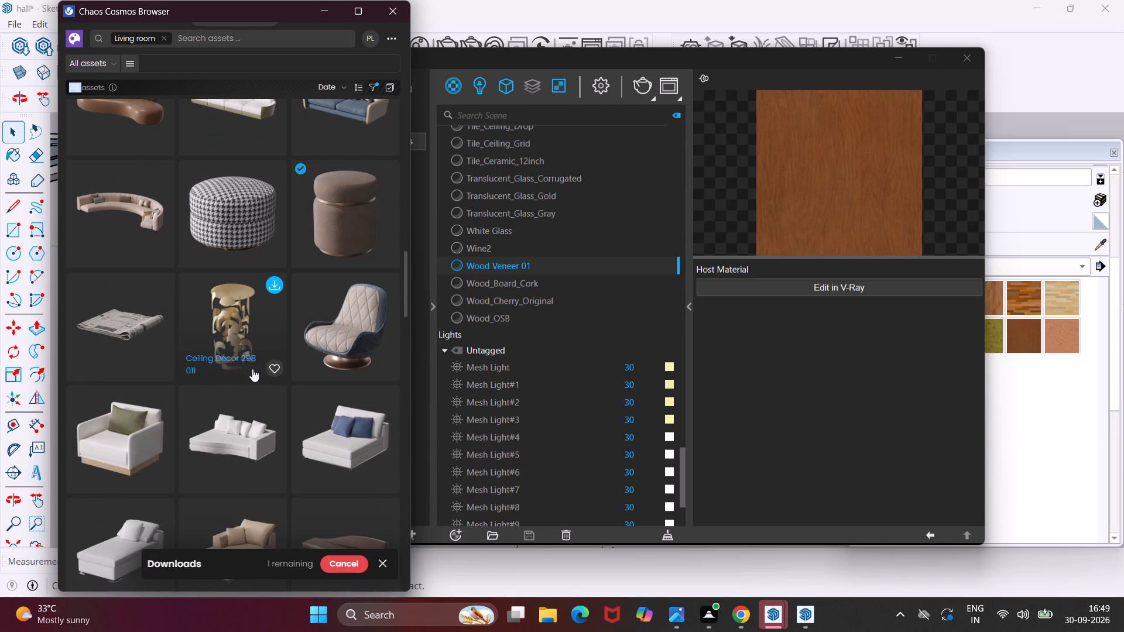
scroll(252, 369, down, 6)
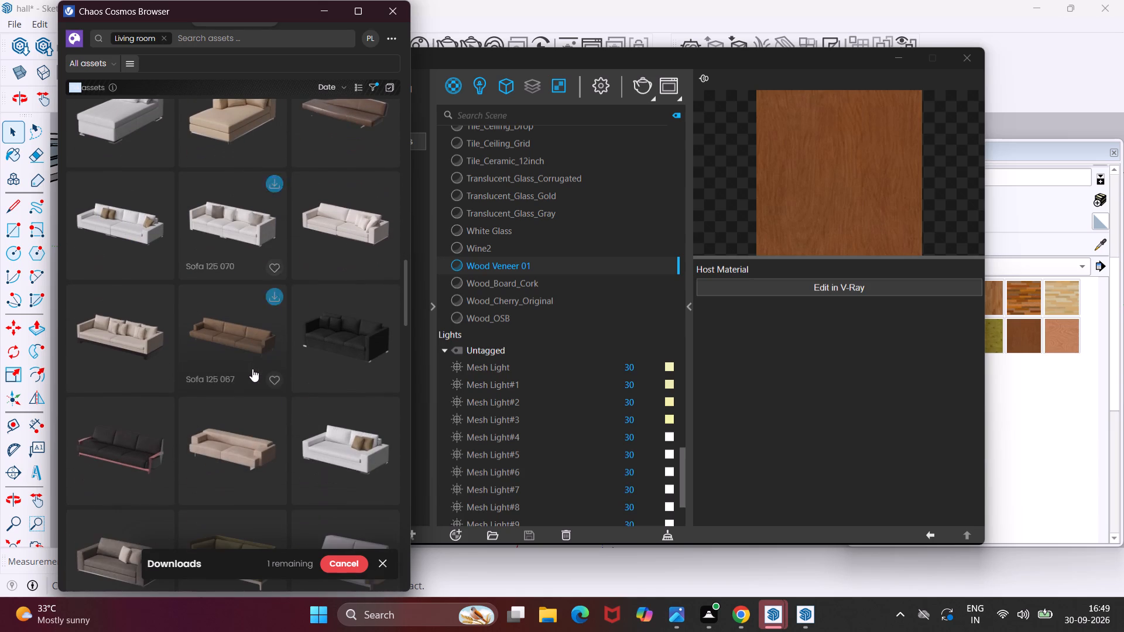
scroll(252, 369, down, 8)
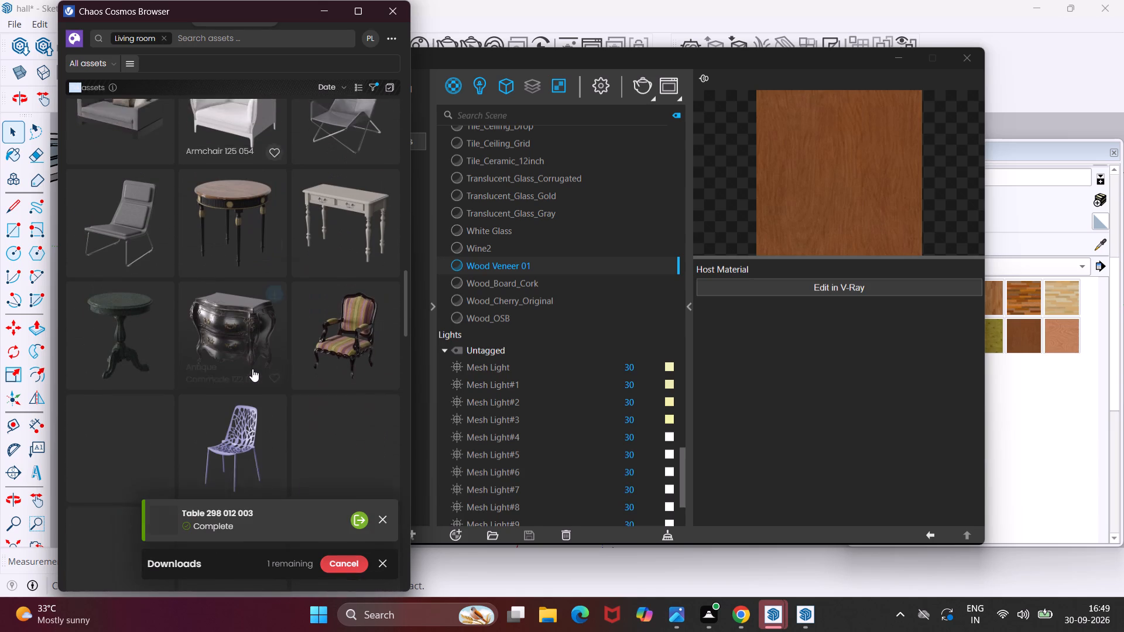
scroll(252, 369, up, 2)
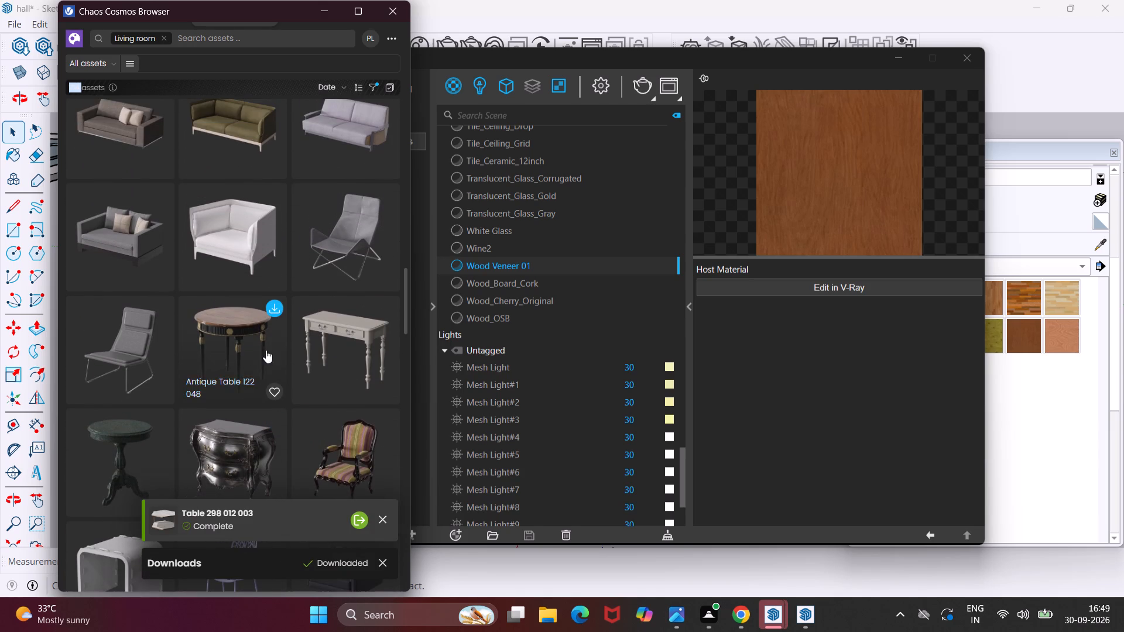
click(385, 198)
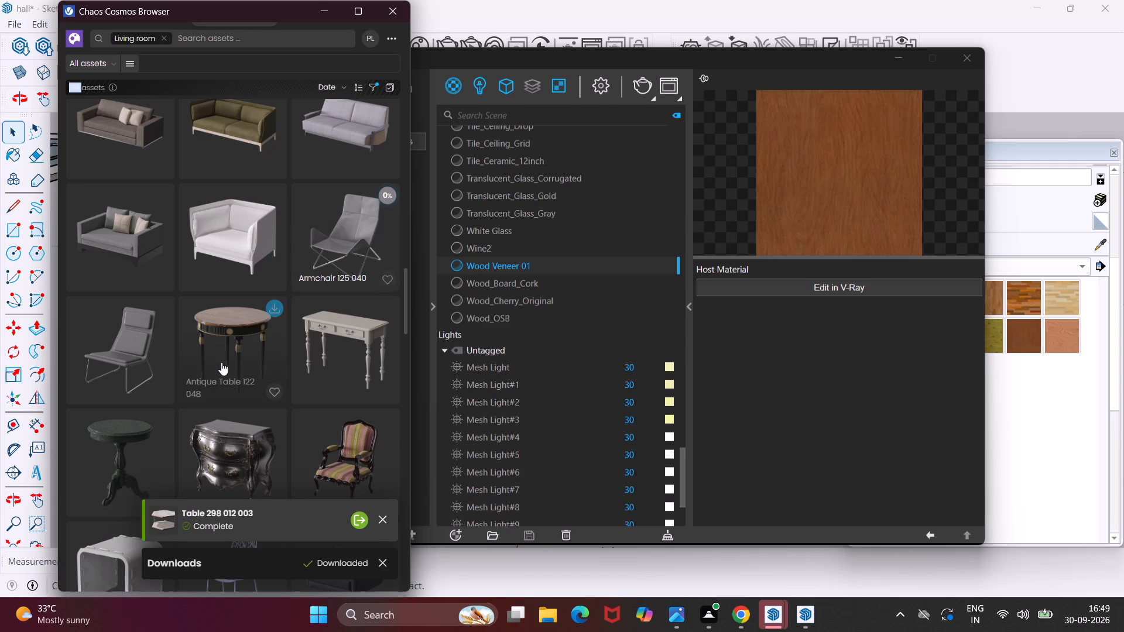
Look through the chairs, coffee tables, cabinets and sofas further down the Living room assets for more hall furniture.
scroll(221, 362, down, 5)
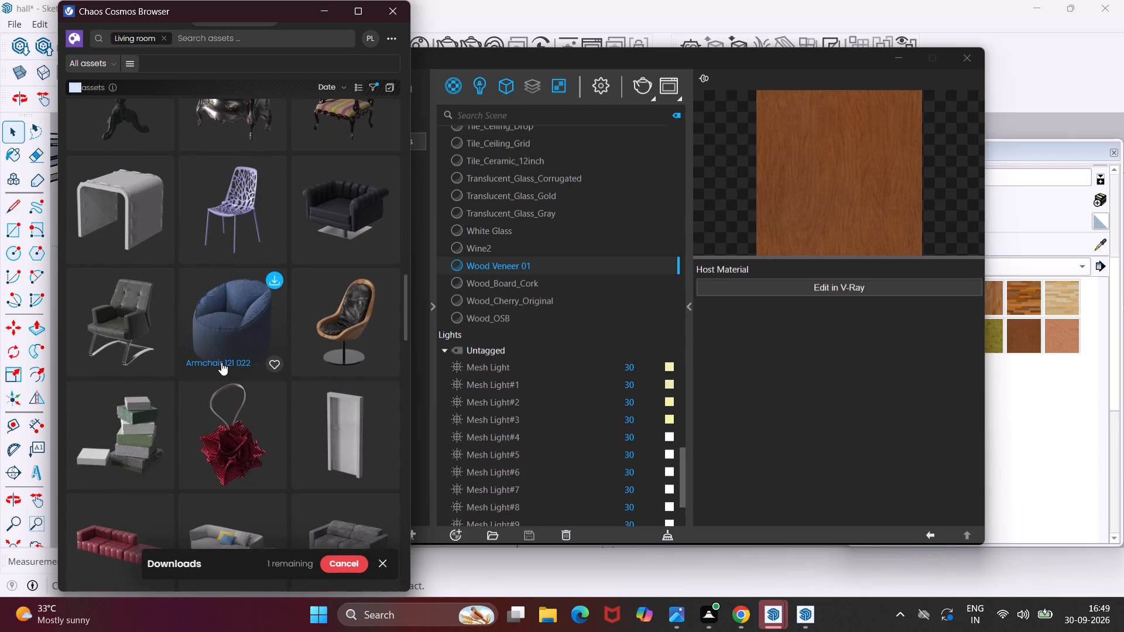
scroll(221, 362, down, 6)
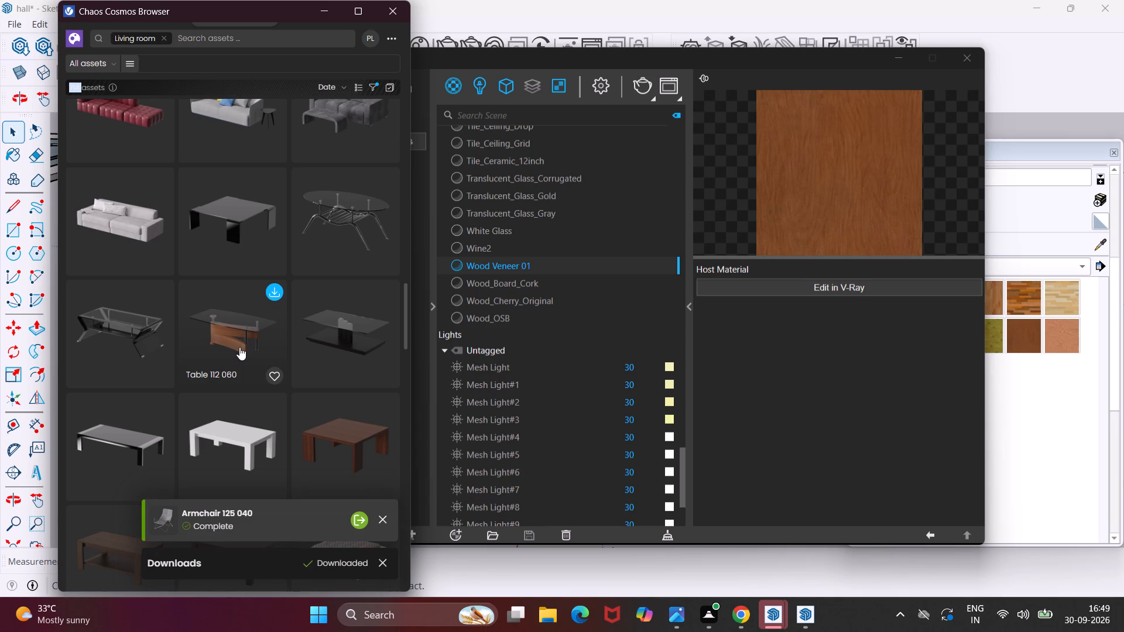
scroll(229, 365, down, 3)
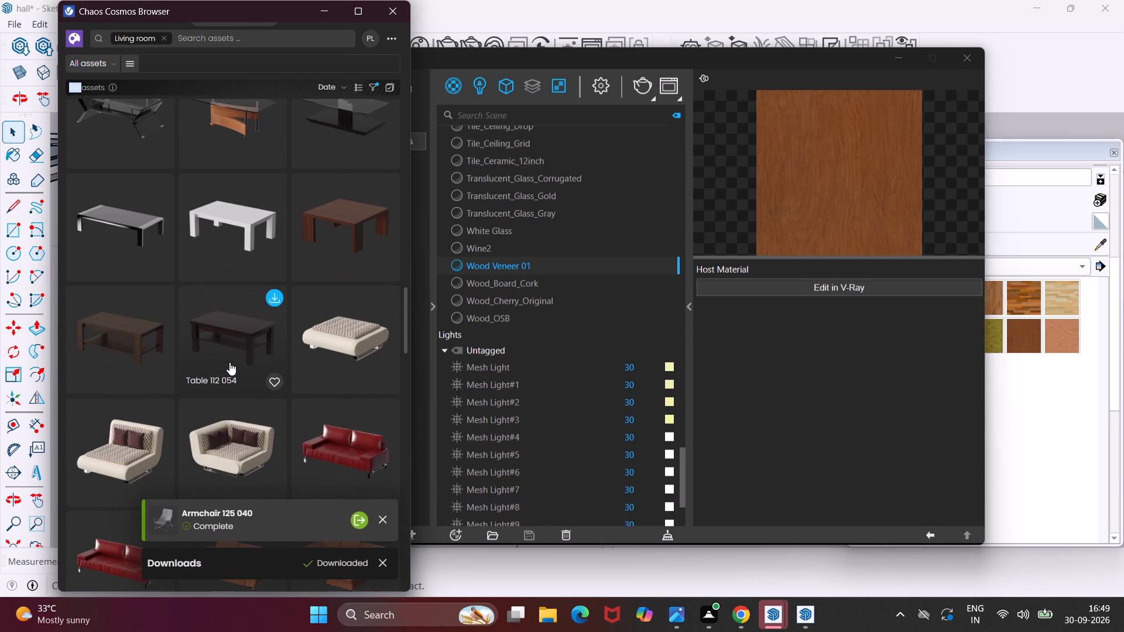
scroll(231, 359, down, 7)
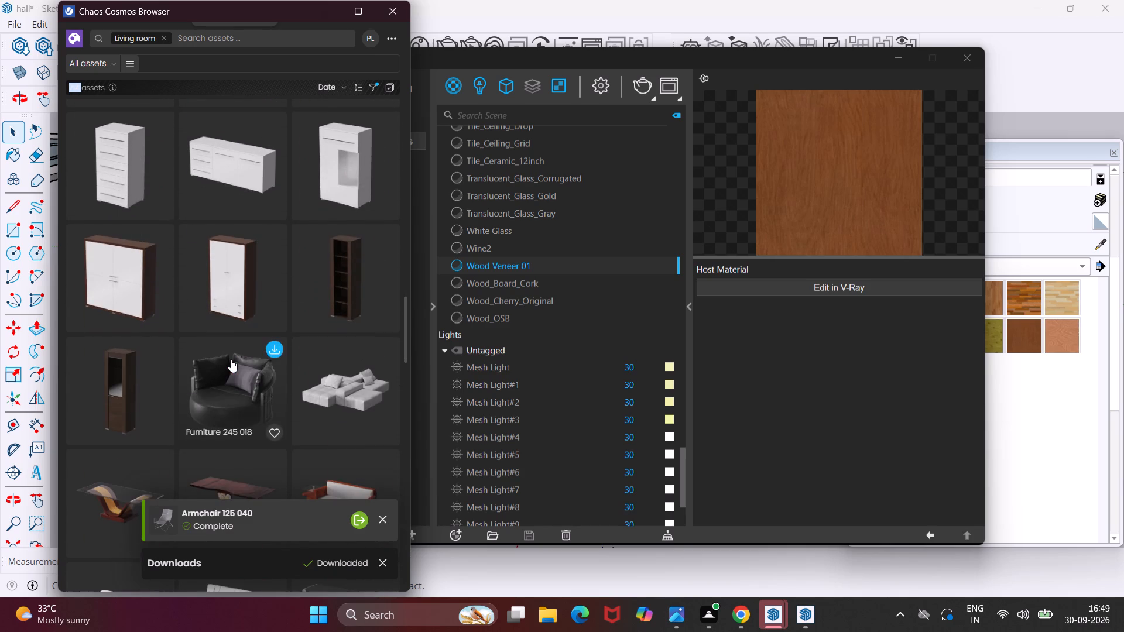
scroll(231, 359, down, 3)
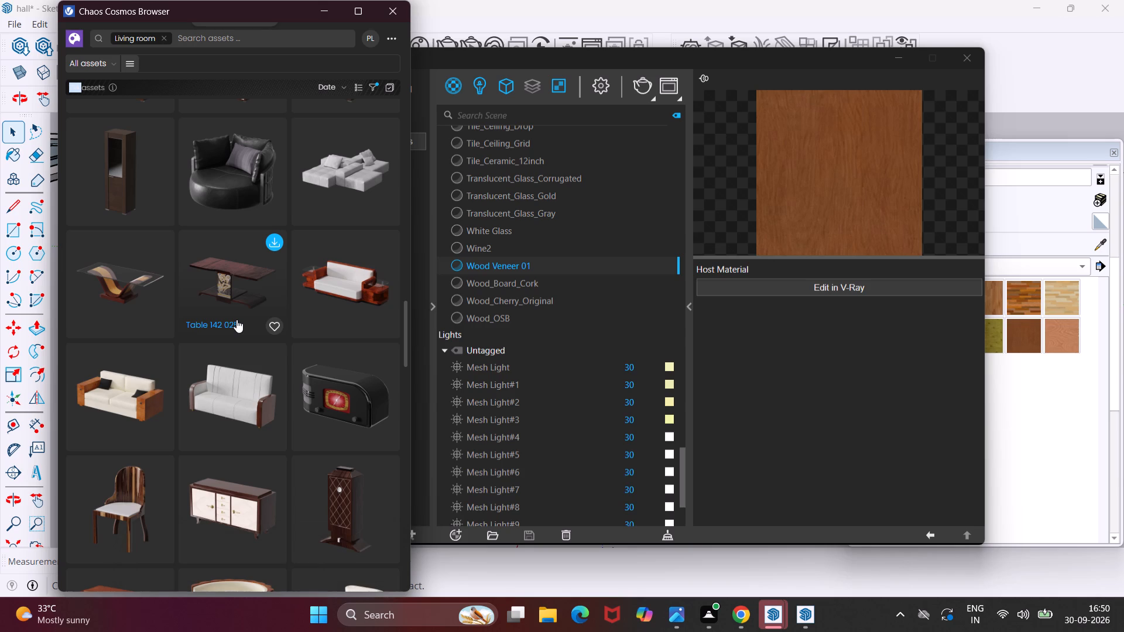
scroll(237, 319, down, 2)
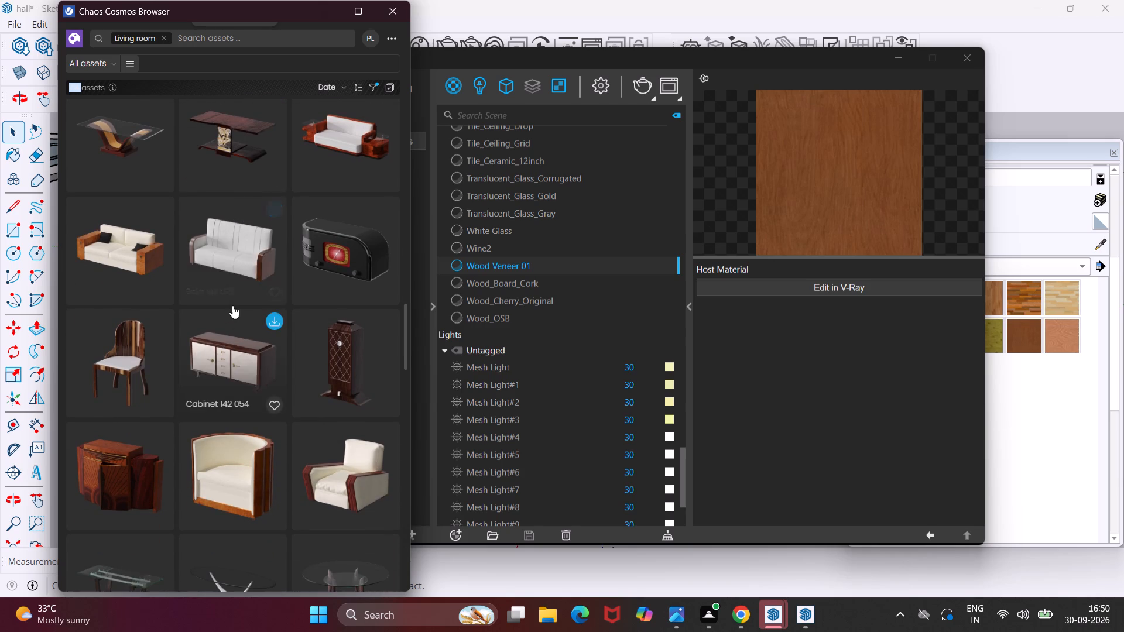
scroll(210, 339, down, 7)
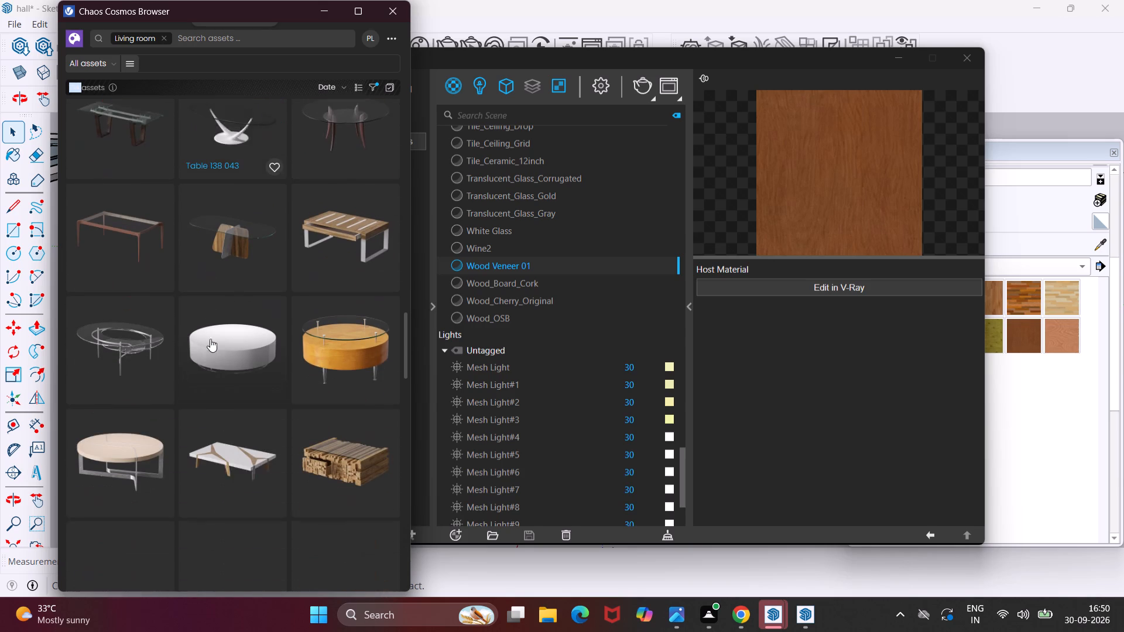
scroll(205, 307, up, 3)
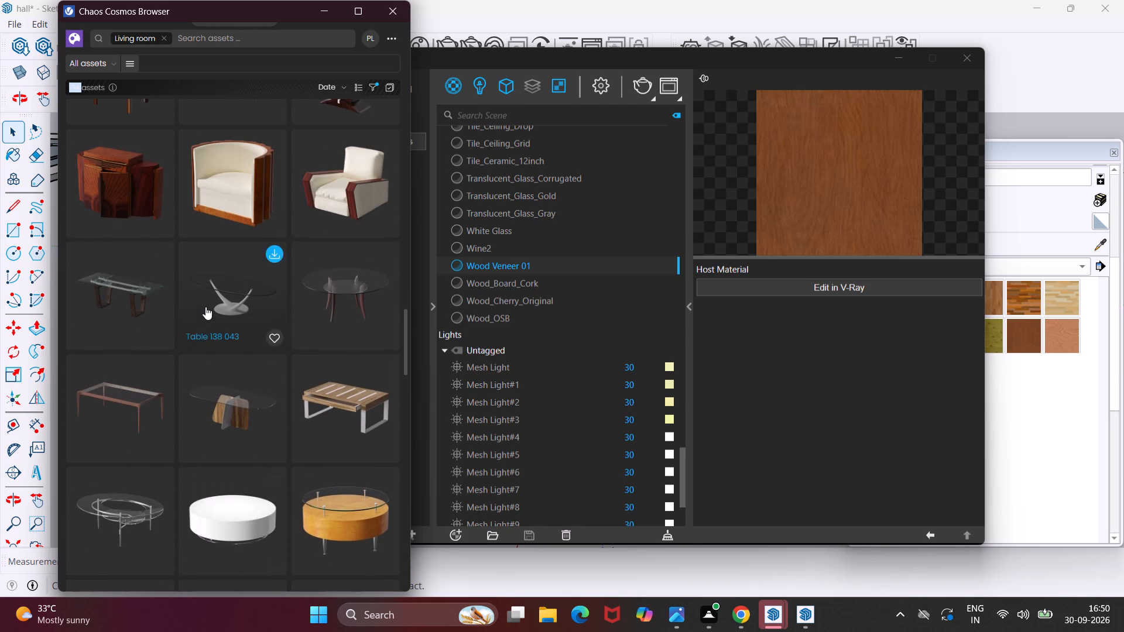
scroll(205, 307, down, 8)
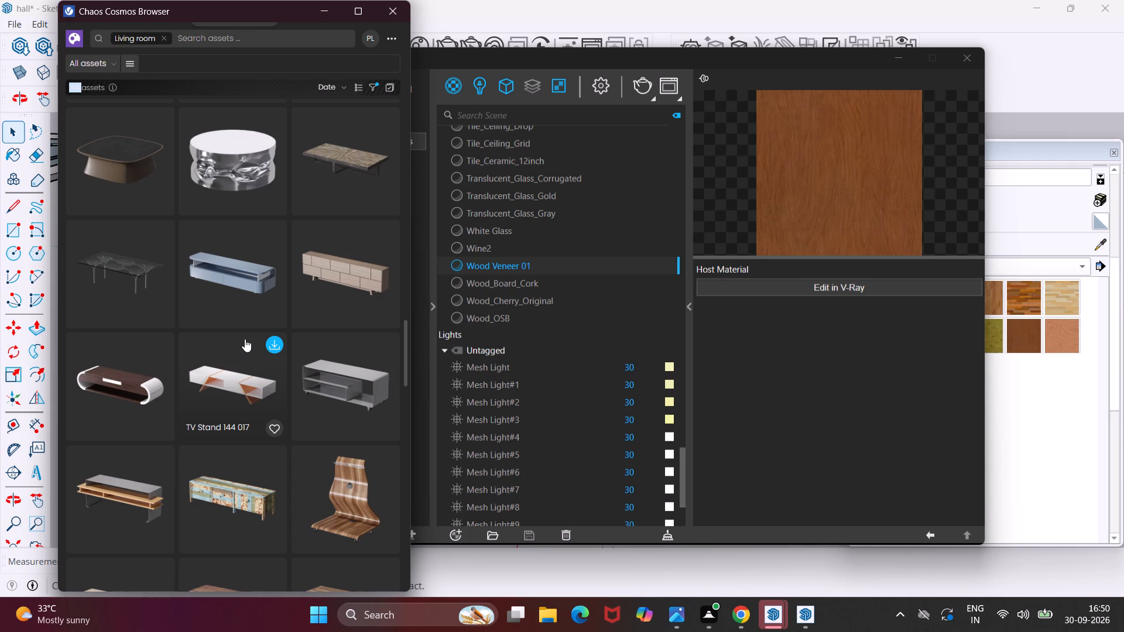
Compare the TV stands among the Living room assets and download TV Stand 144 005.
scroll(209, 296, up, 2)
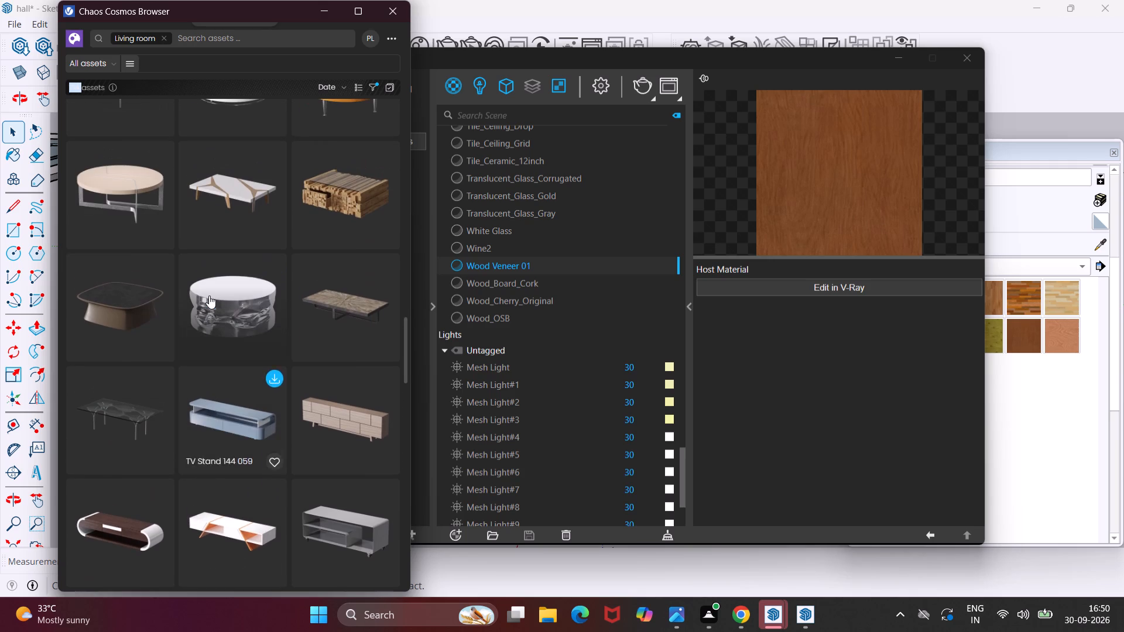
scroll(209, 296, up, 2)
scroll(209, 296, down, 6)
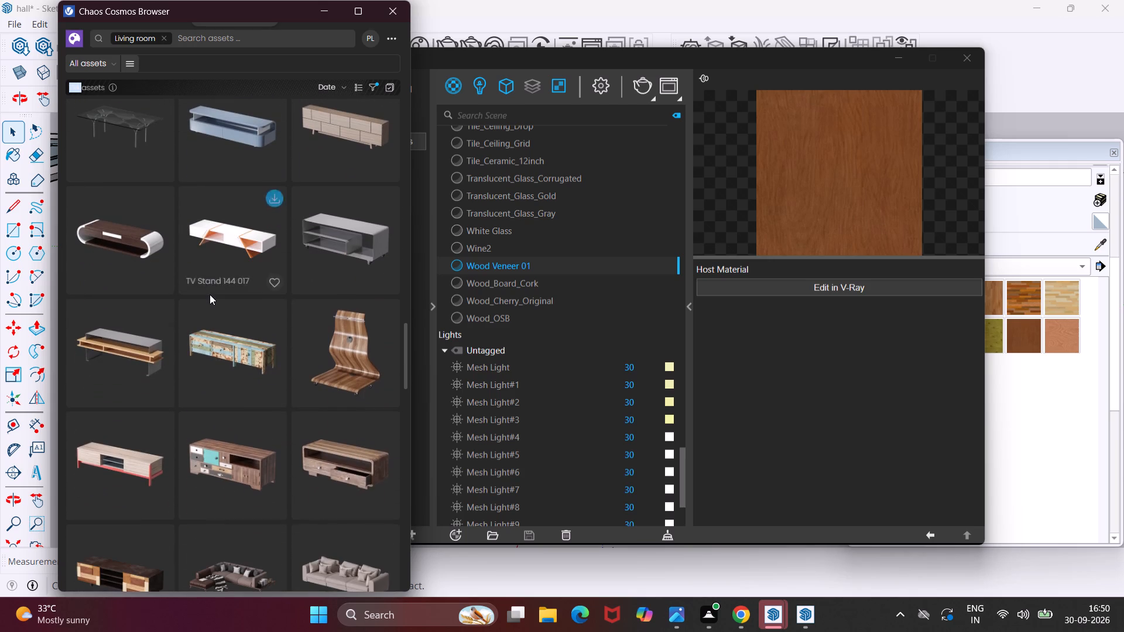
scroll(211, 294, down, 2)
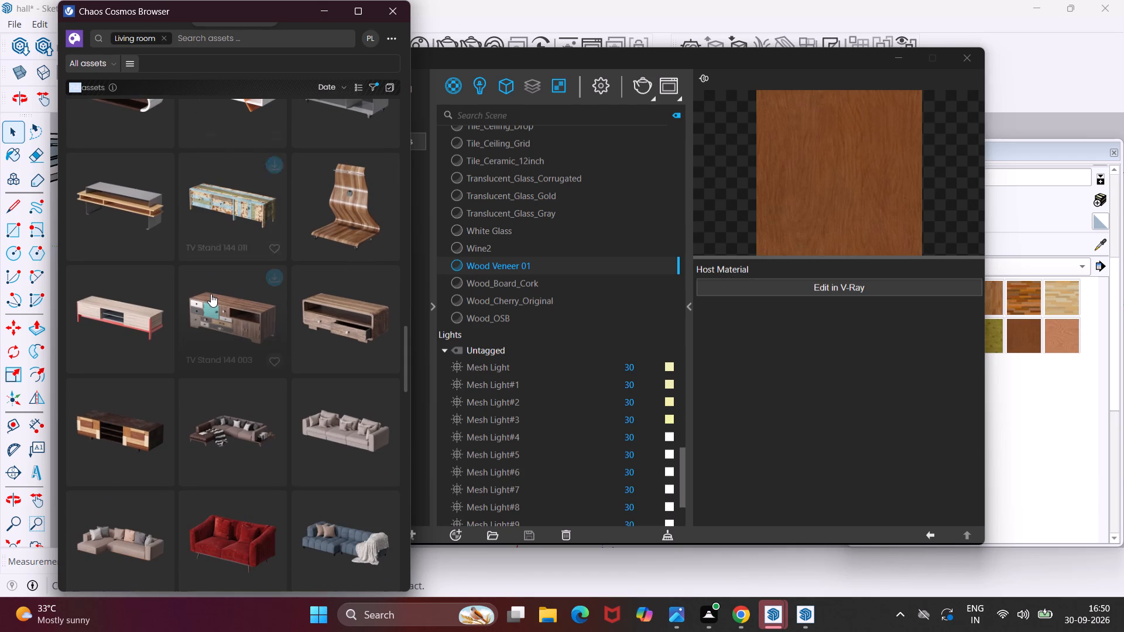
scroll(247, 283, down, 1)
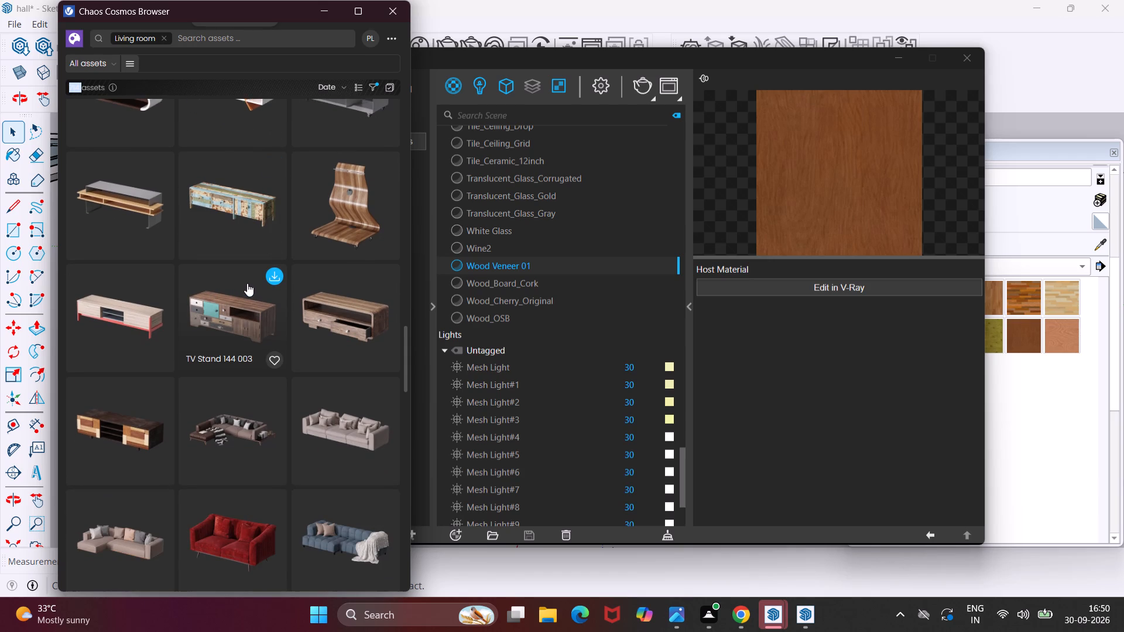
scroll(247, 283, down, 6)
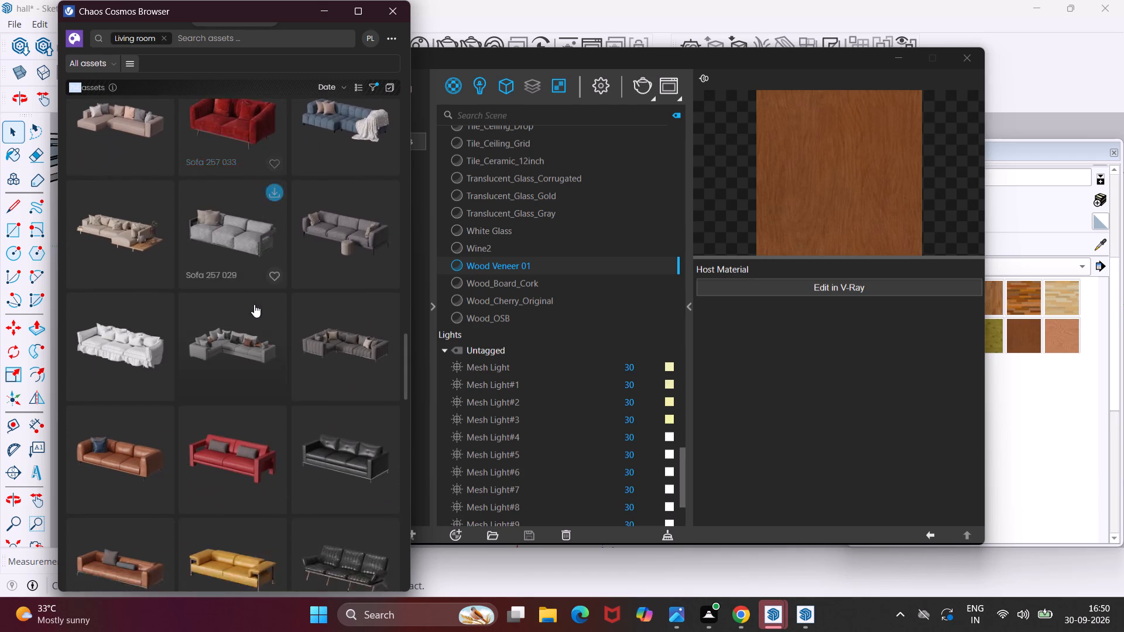
scroll(253, 309, down, 4)
scroll(253, 311, up, 5)
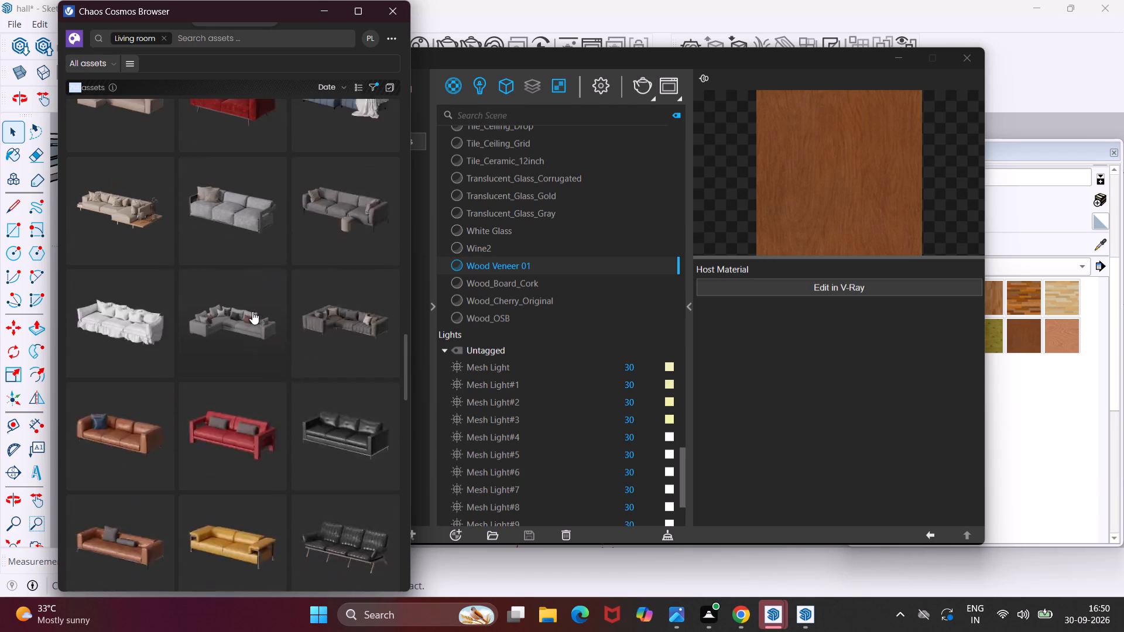
scroll(252, 311, up, 7)
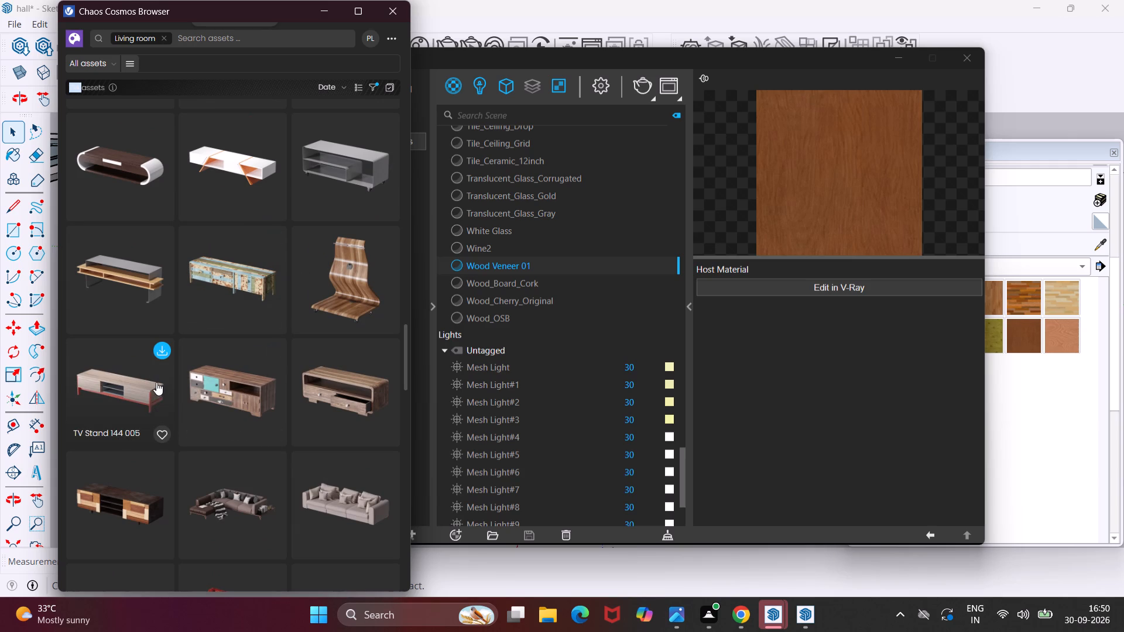
click(163, 349)
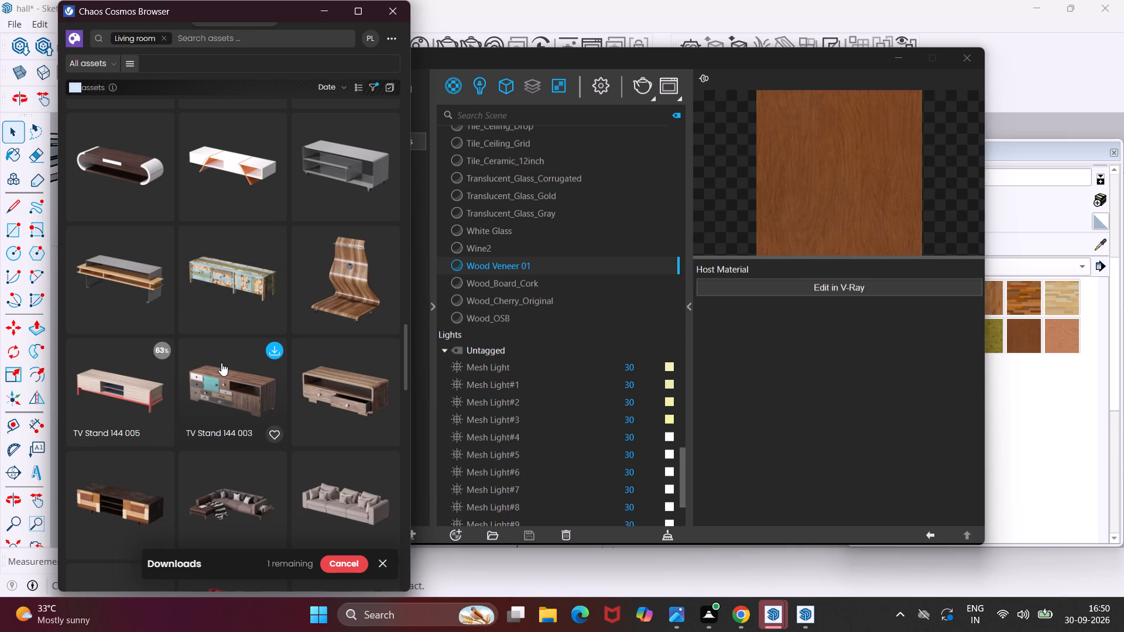
Find the dark tufted Sofa 257 004 among the Living room sofas and download it.
scroll(221, 363, down, 4)
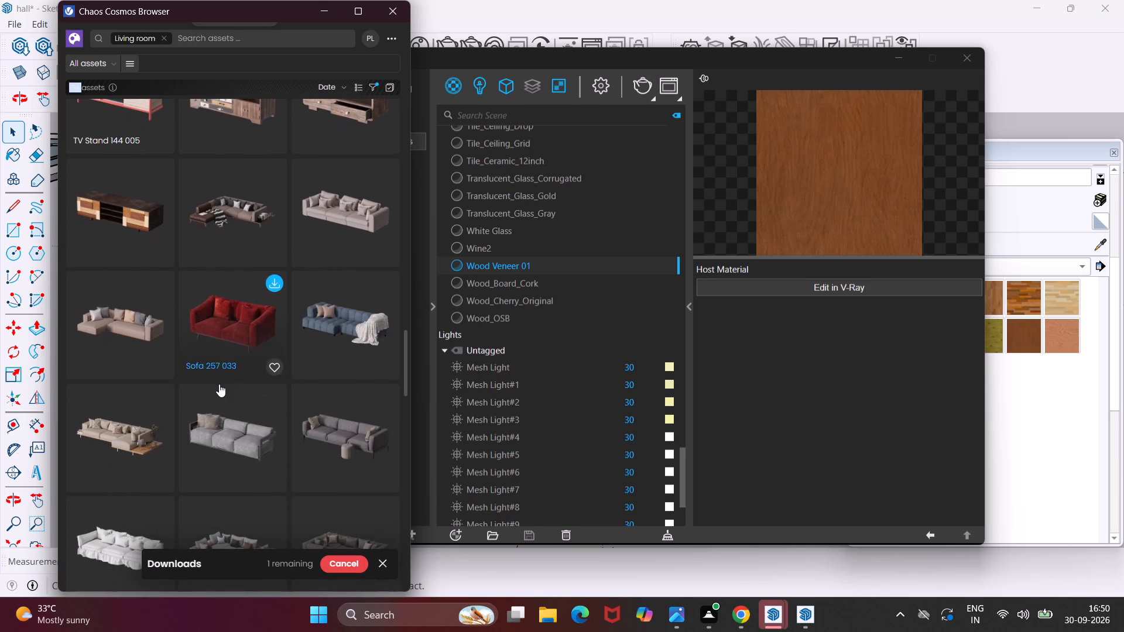
scroll(218, 387, down, 3)
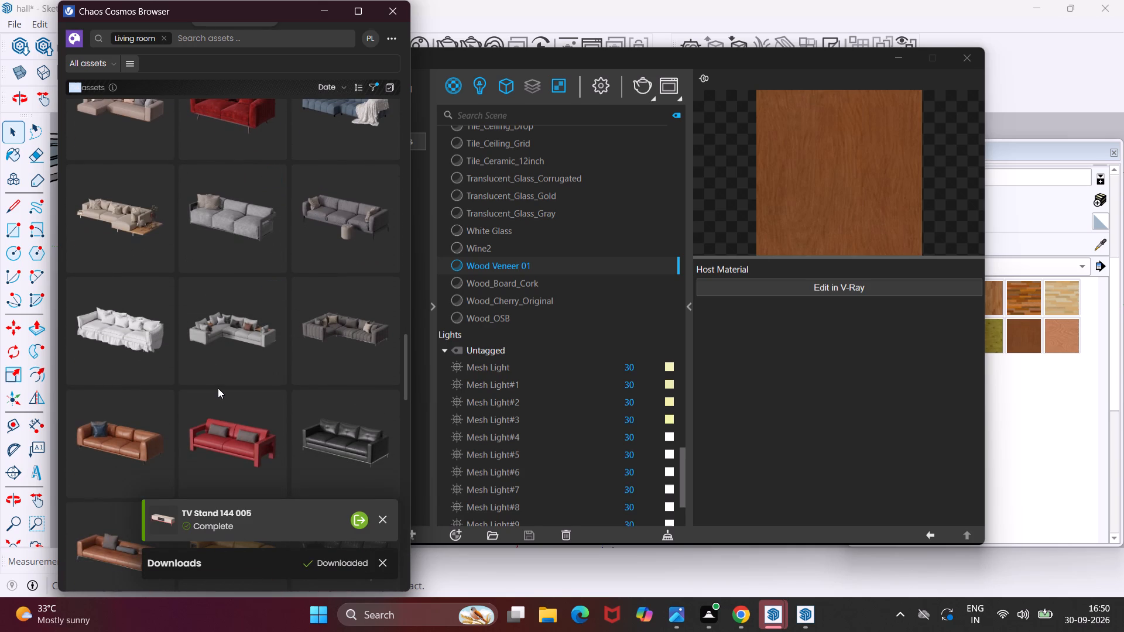
scroll(209, 397, down, 1)
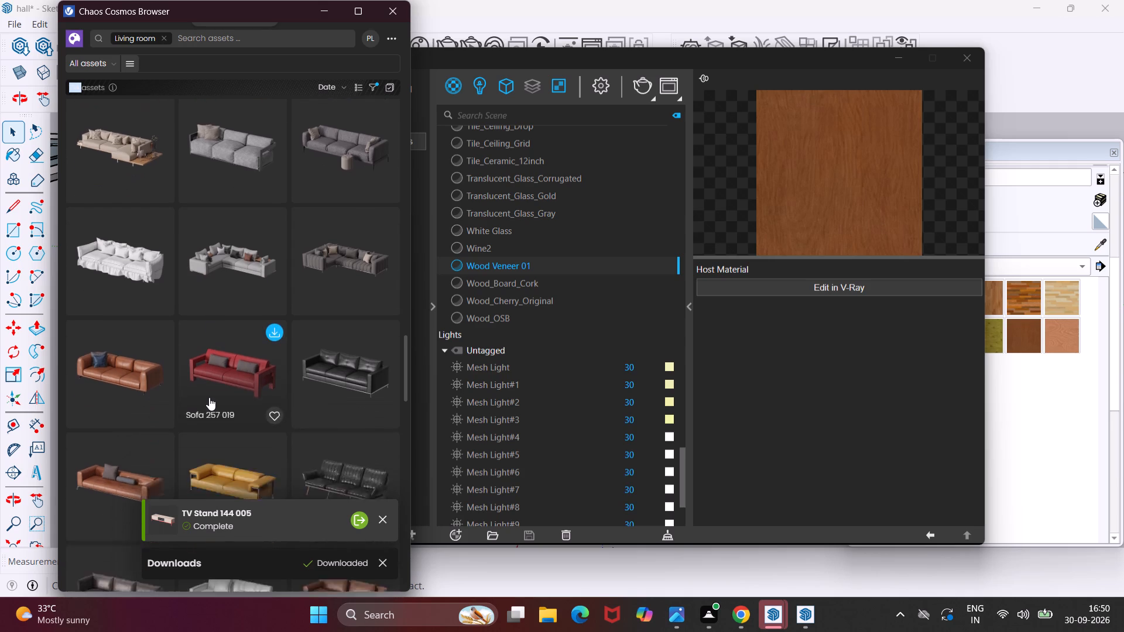
scroll(209, 397, down, 3)
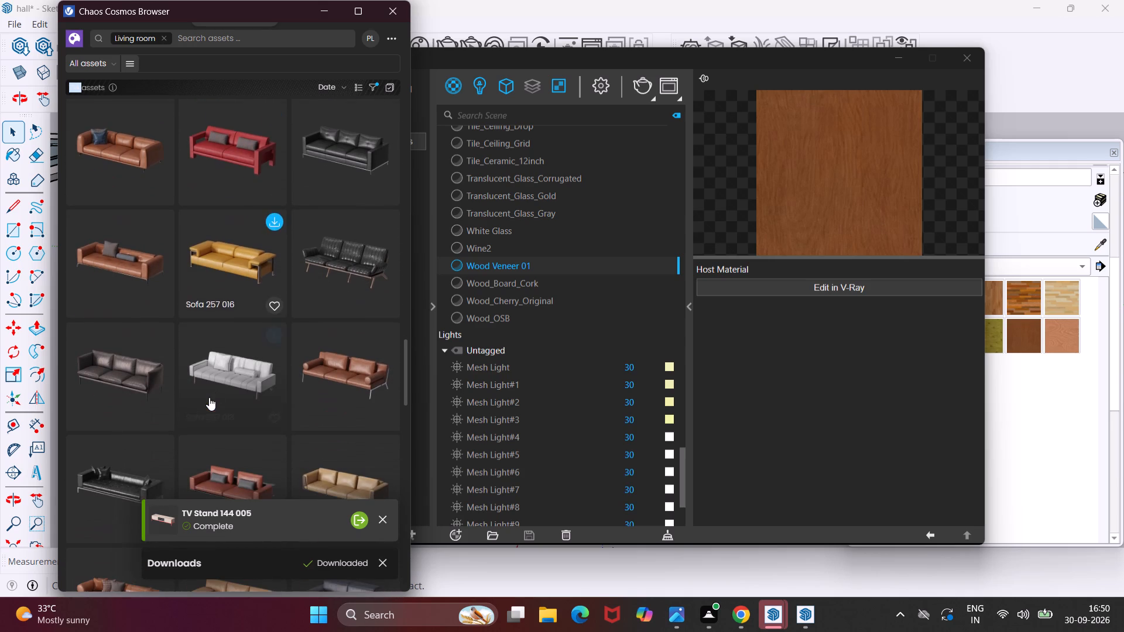
scroll(209, 397, down, 4)
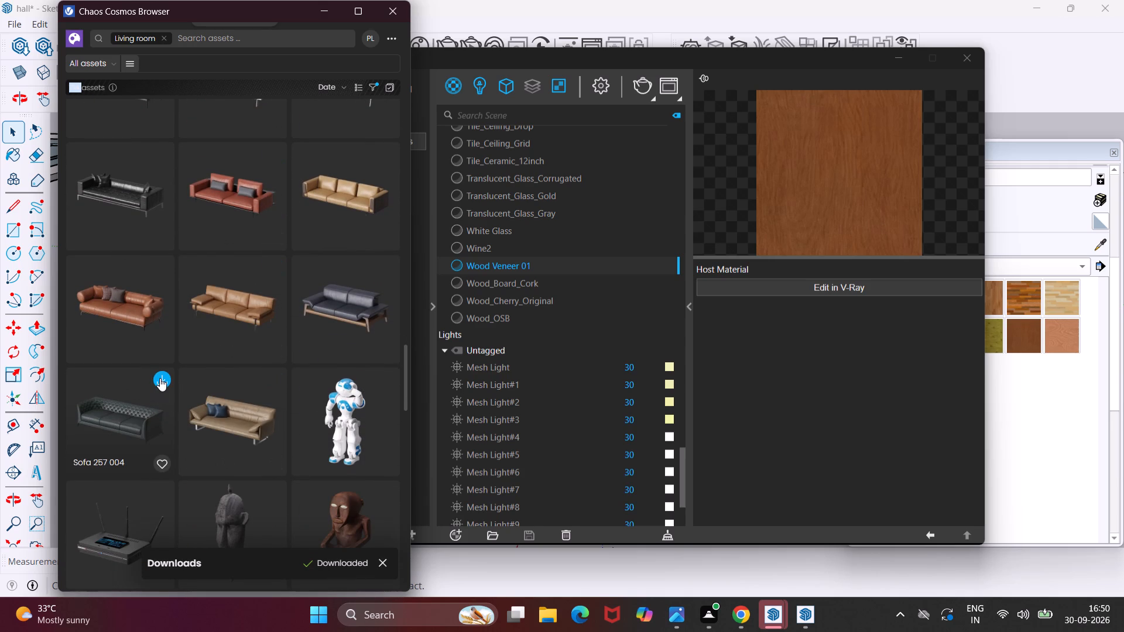
click(160, 378)
Examine the Living room assets beyond Sofa 257 004 for further seating, decor and other furniture.
scroll(207, 395, down, 3)
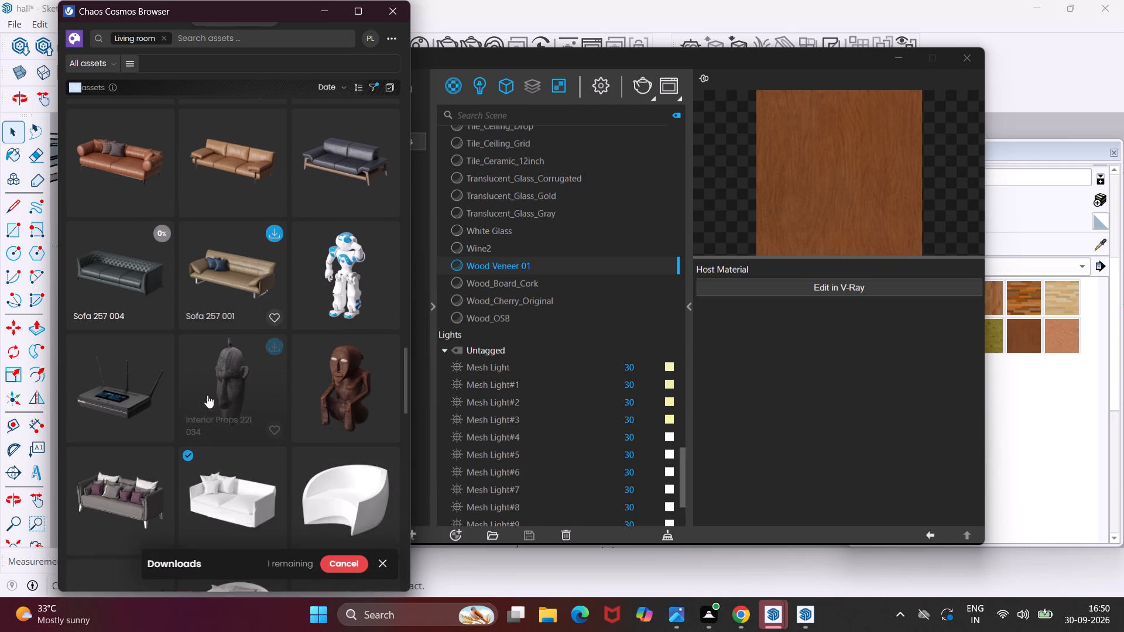
scroll(207, 395, down, 1)
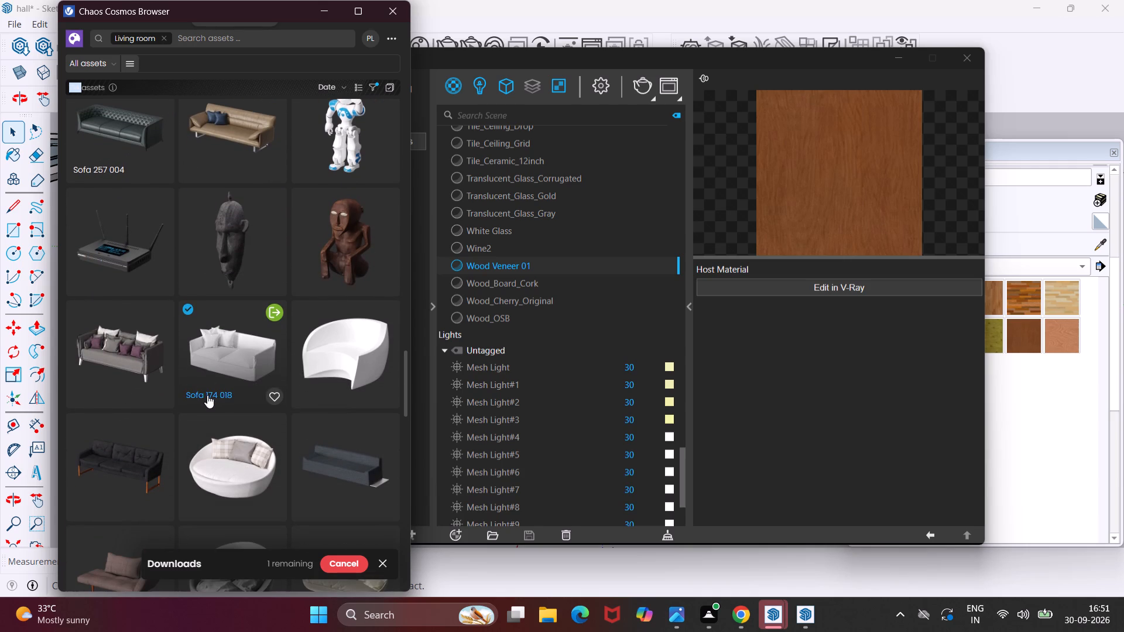
scroll(207, 395, down, 4)
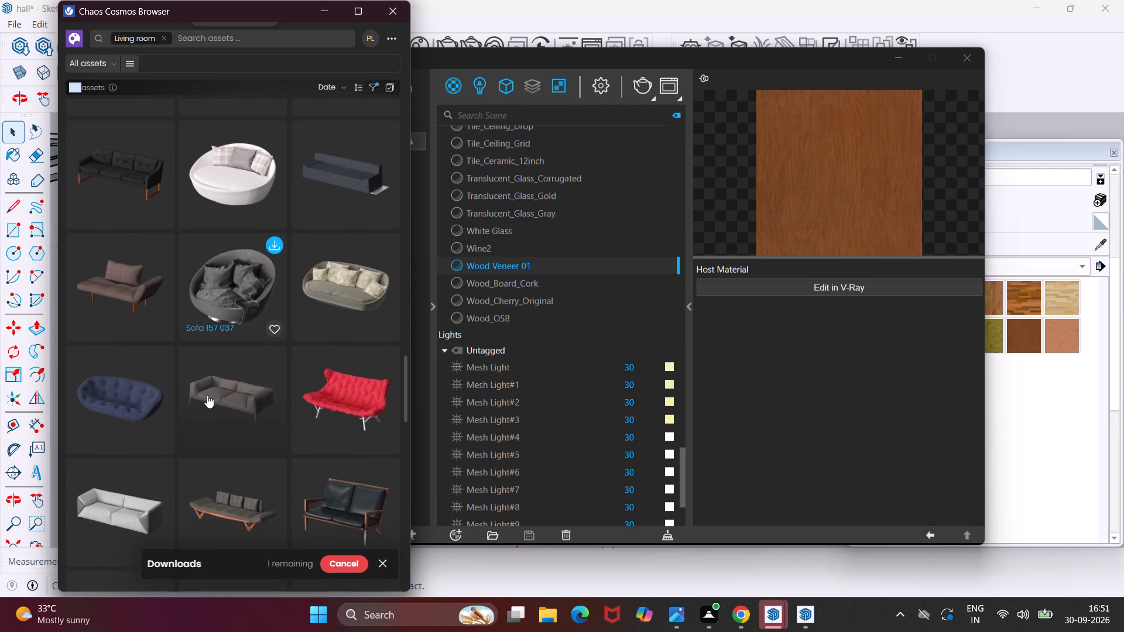
scroll(207, 395, down, 6)
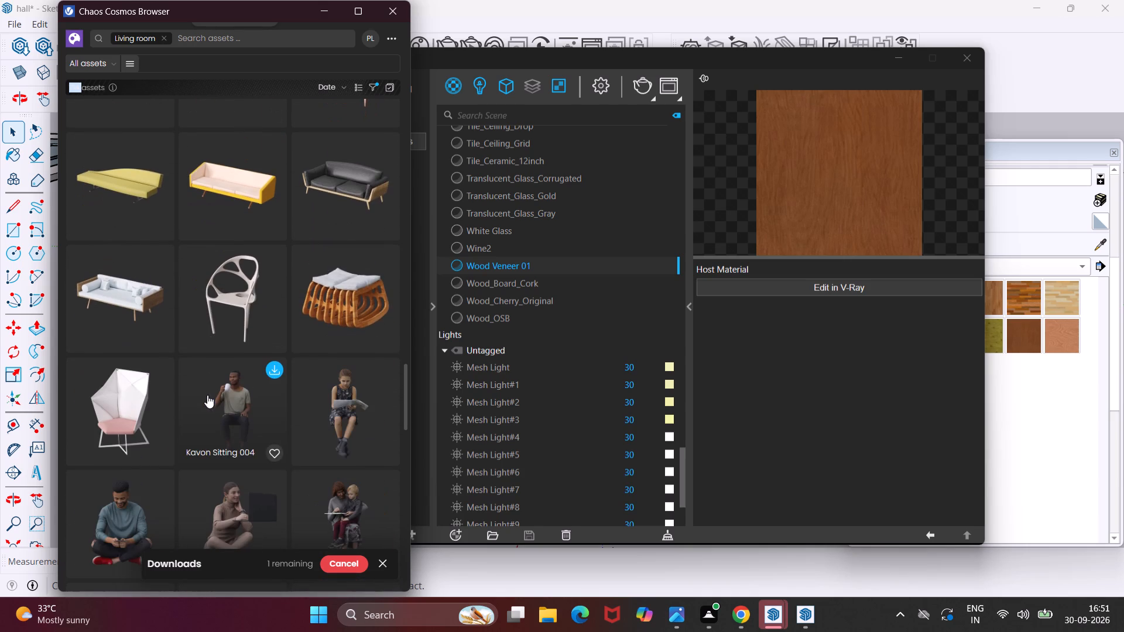
scroll(207, 395, down, 12)
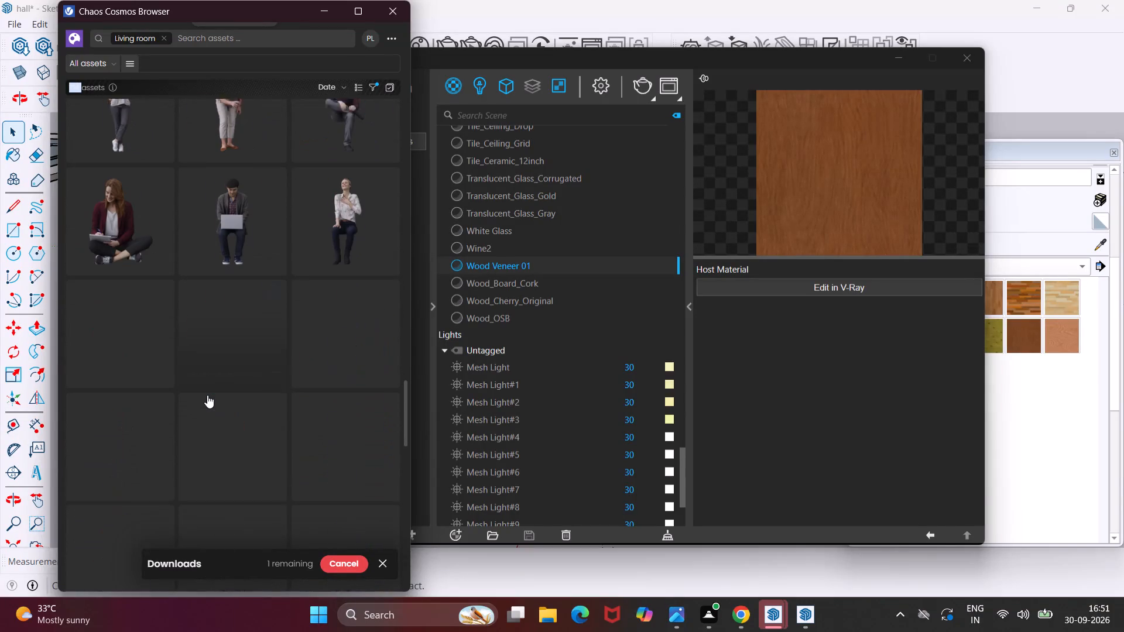
scroll(207, 395, down, 5)
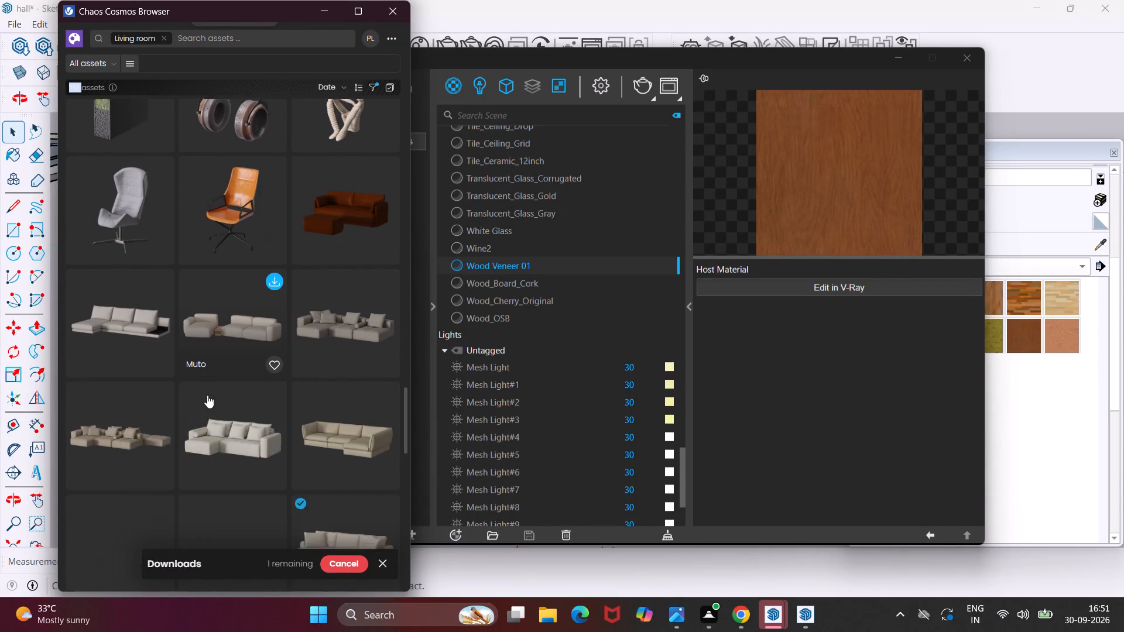
scroll(207, 395, down, 2)
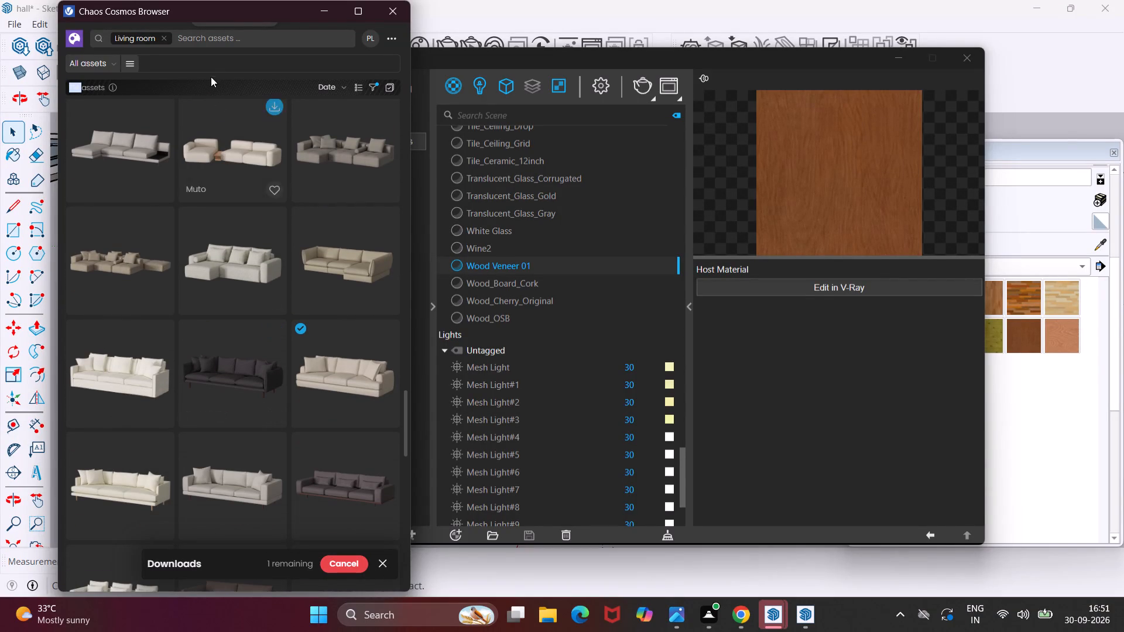
Search the Living room assets for "table".
click(204, 63)
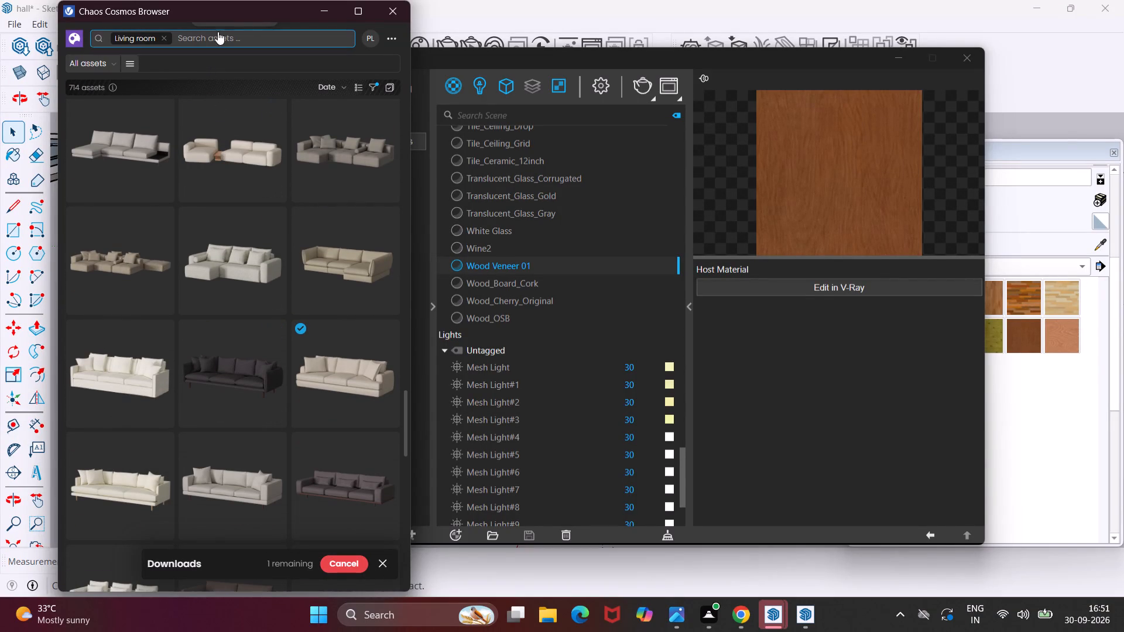
click(237, 33)
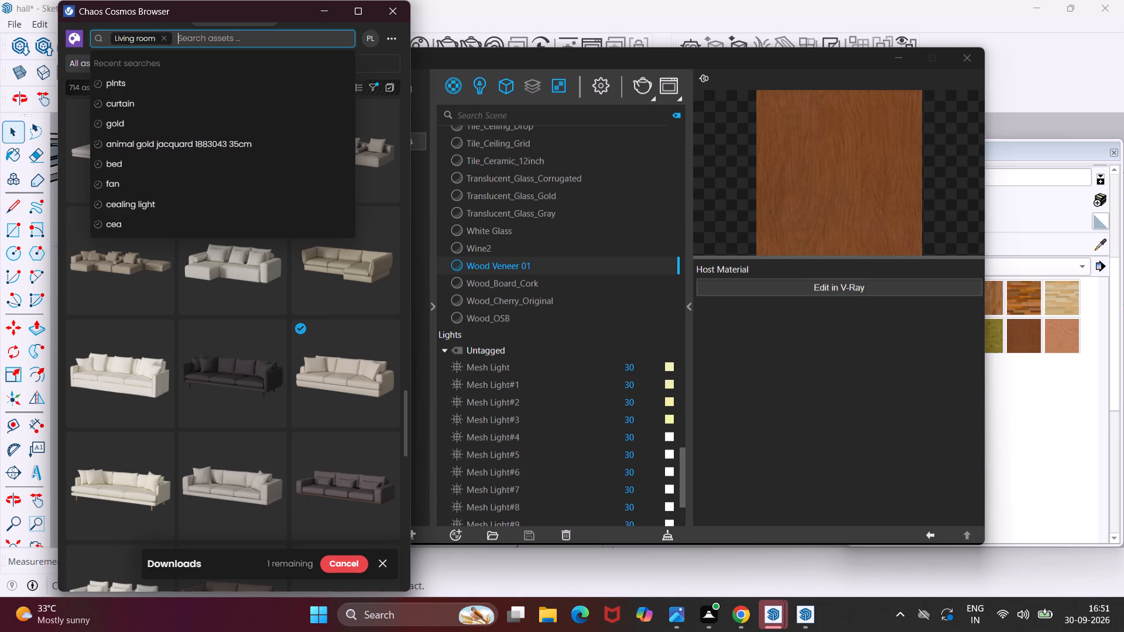
key(space)
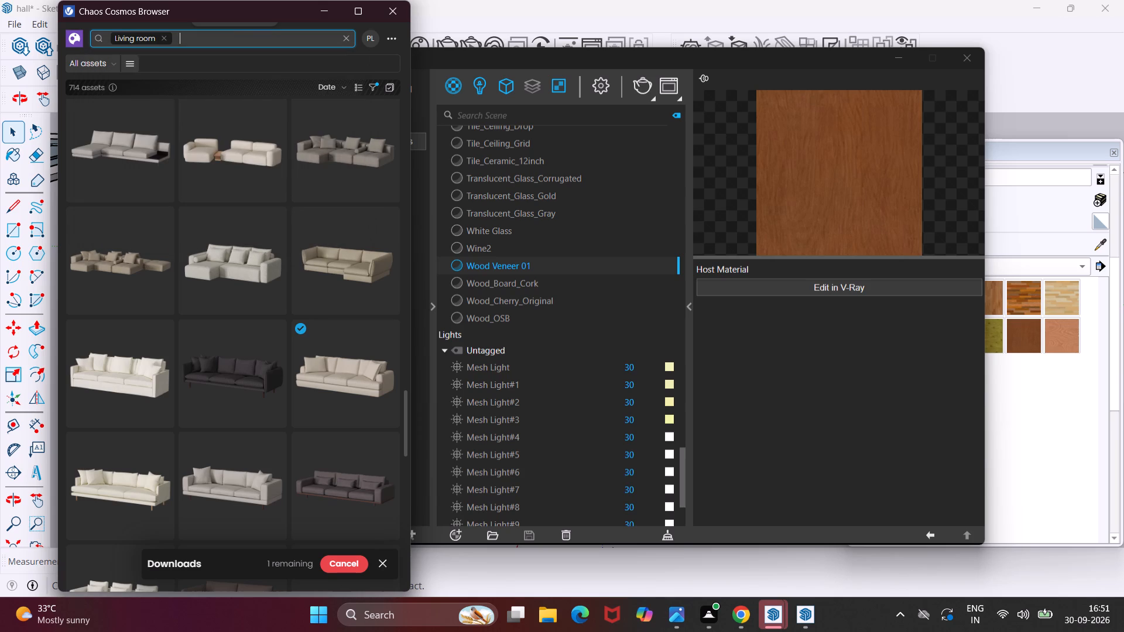
text(ta)
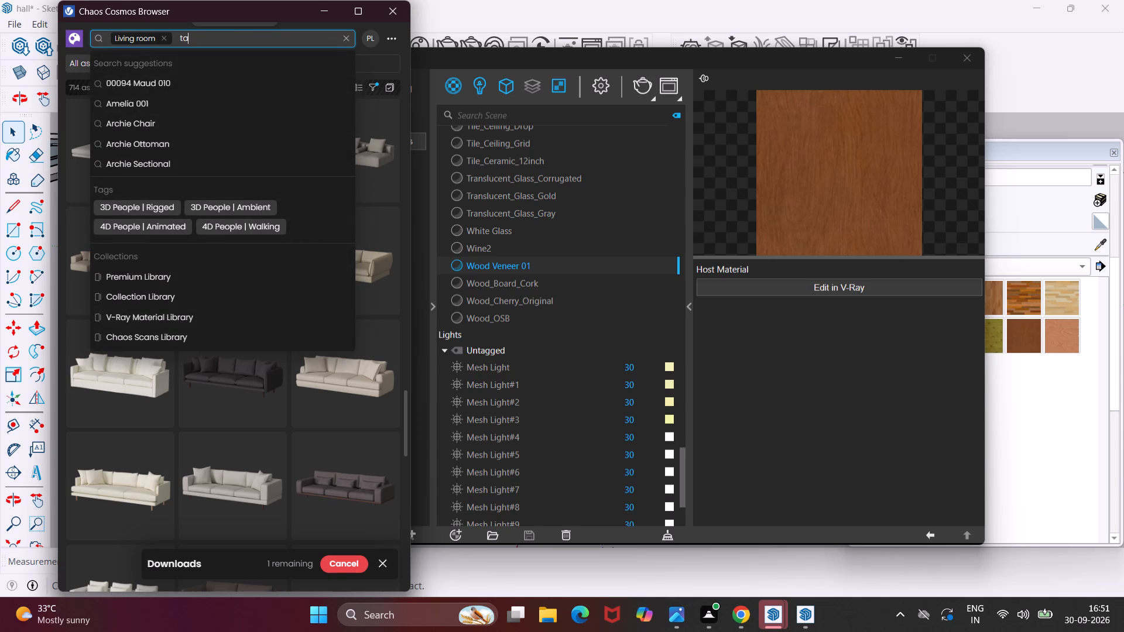
key(b)
text(le)
key(Return)
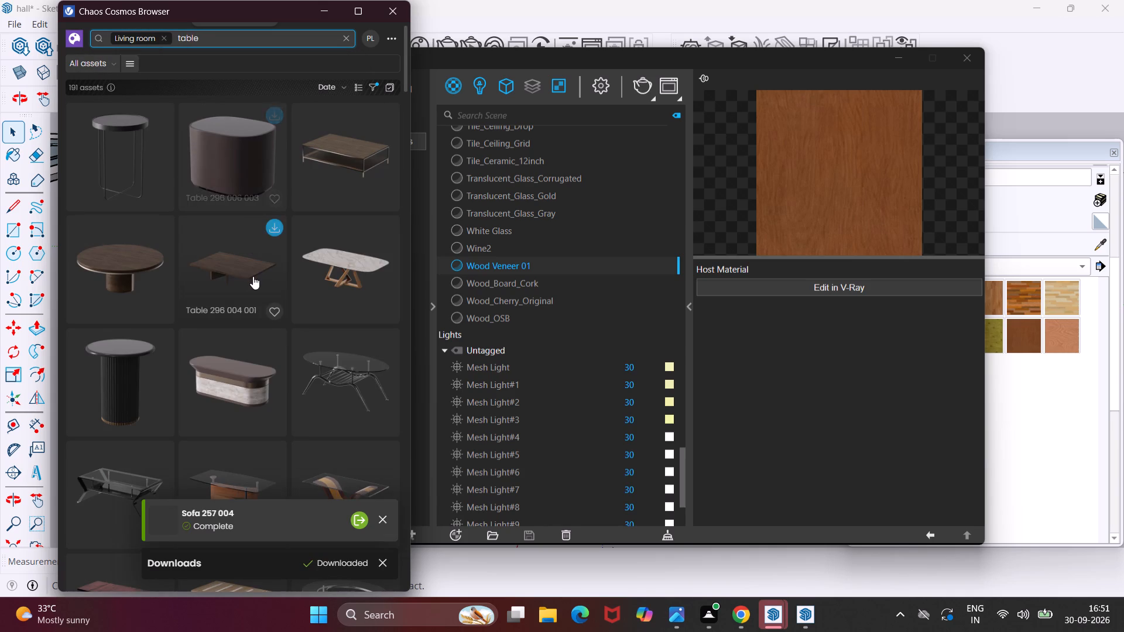
Examine the coffee, side and dining tables in the table search results for one that suits the hall.
scroll(253, 276, down, 7)
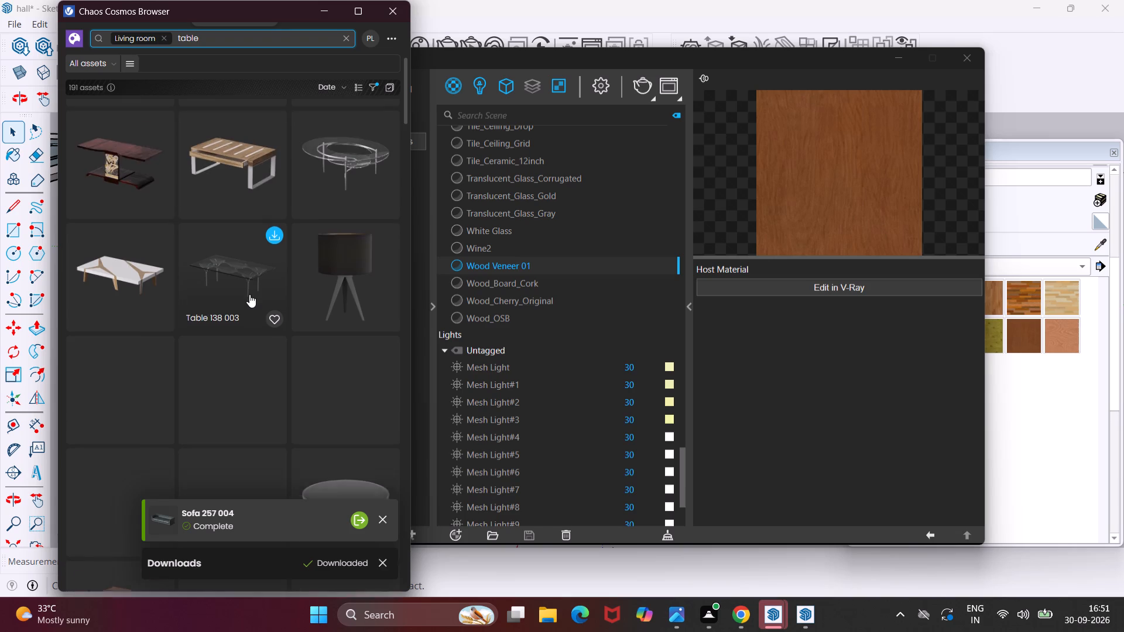
scroll(249, 294, down, 1)
scroll(239, 346, down, 4)
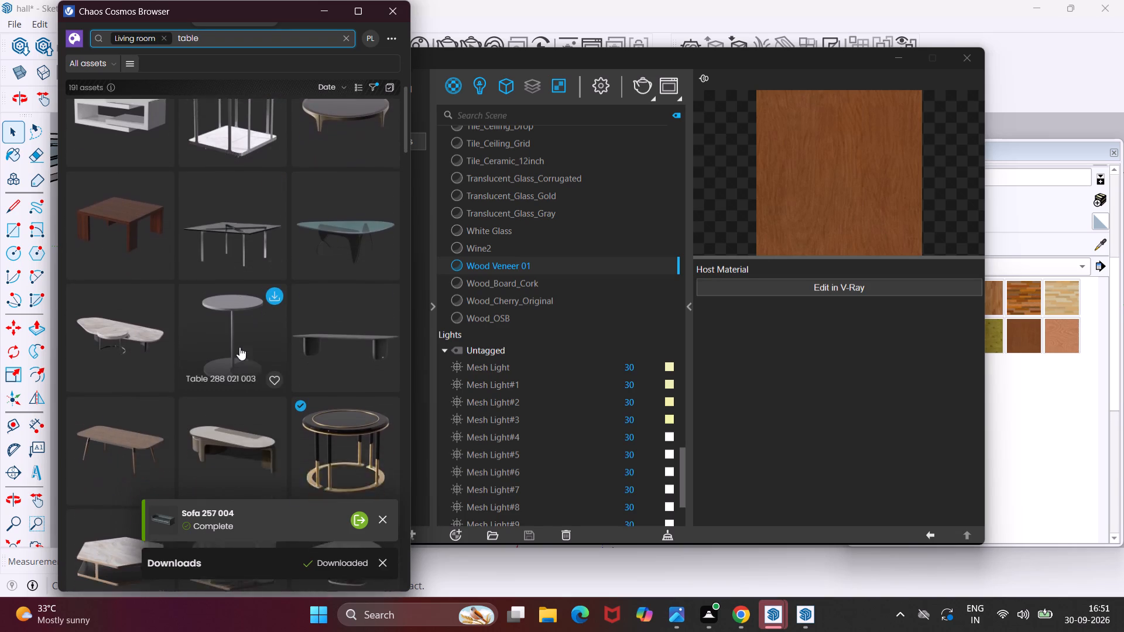
scroll(239, 347, down, 4)
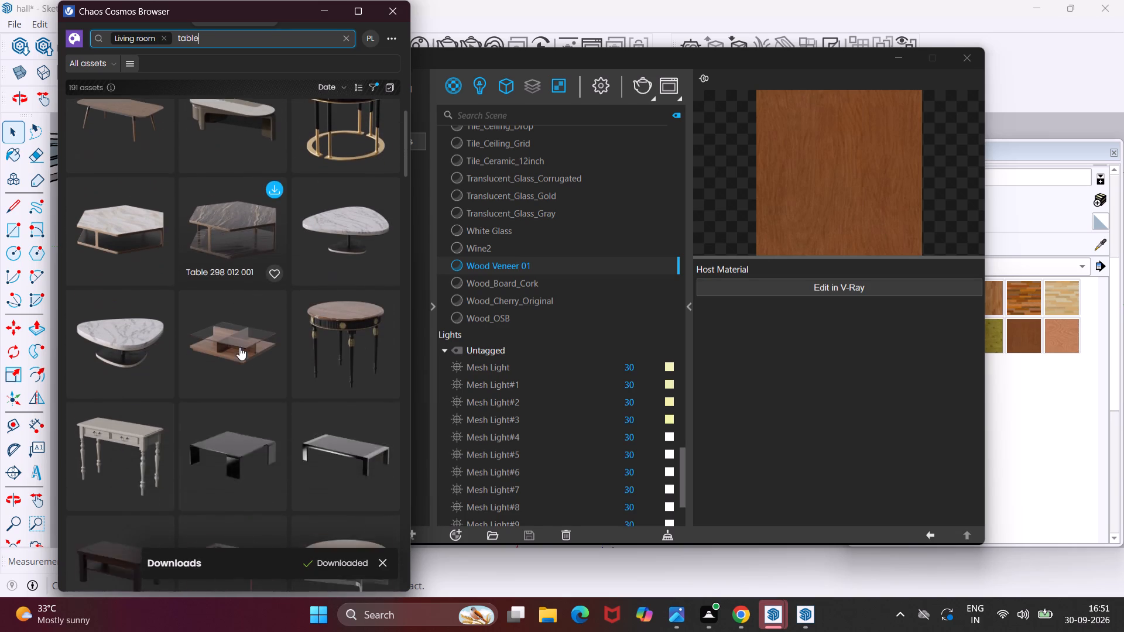
scroll(239, 347, down, 6)
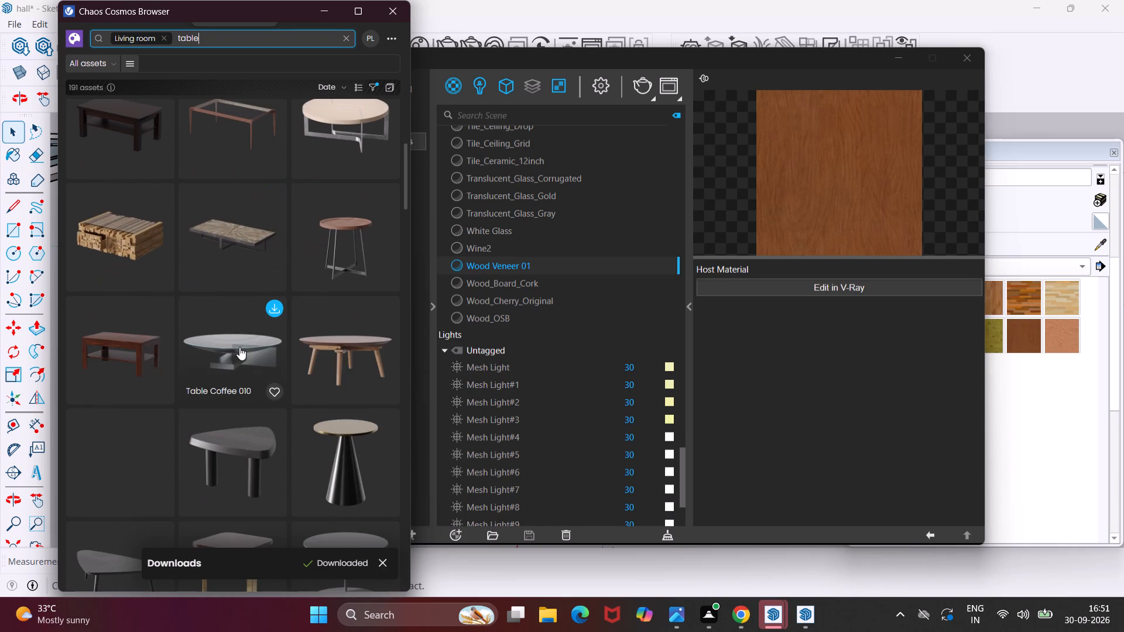
scroll(239, 350, down, 8)
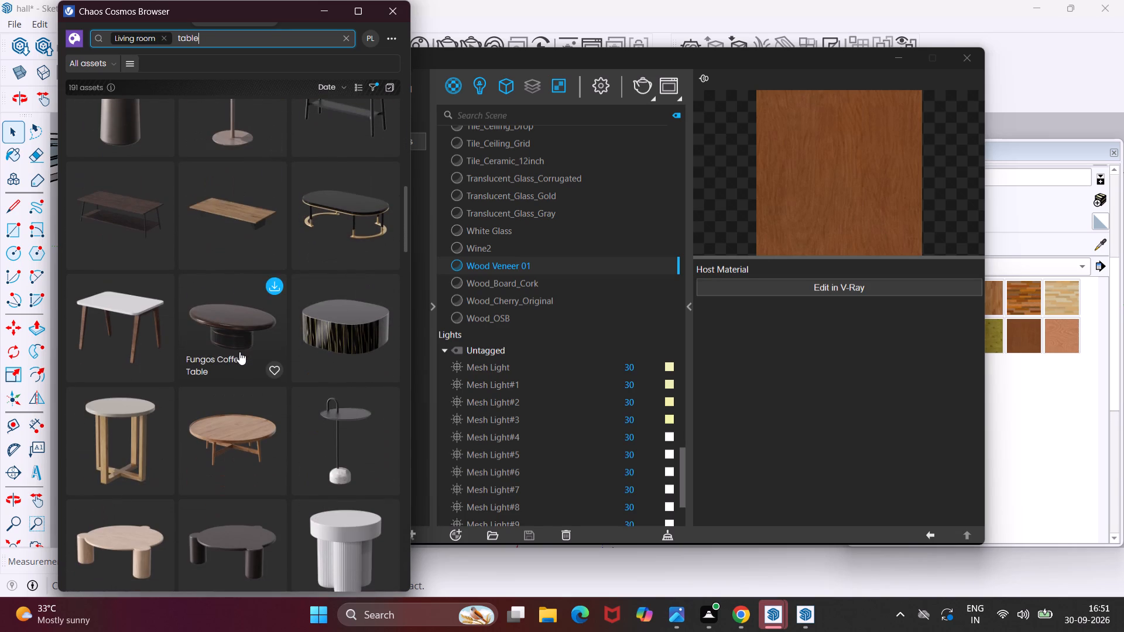
scroll(239, 352, down, 7)
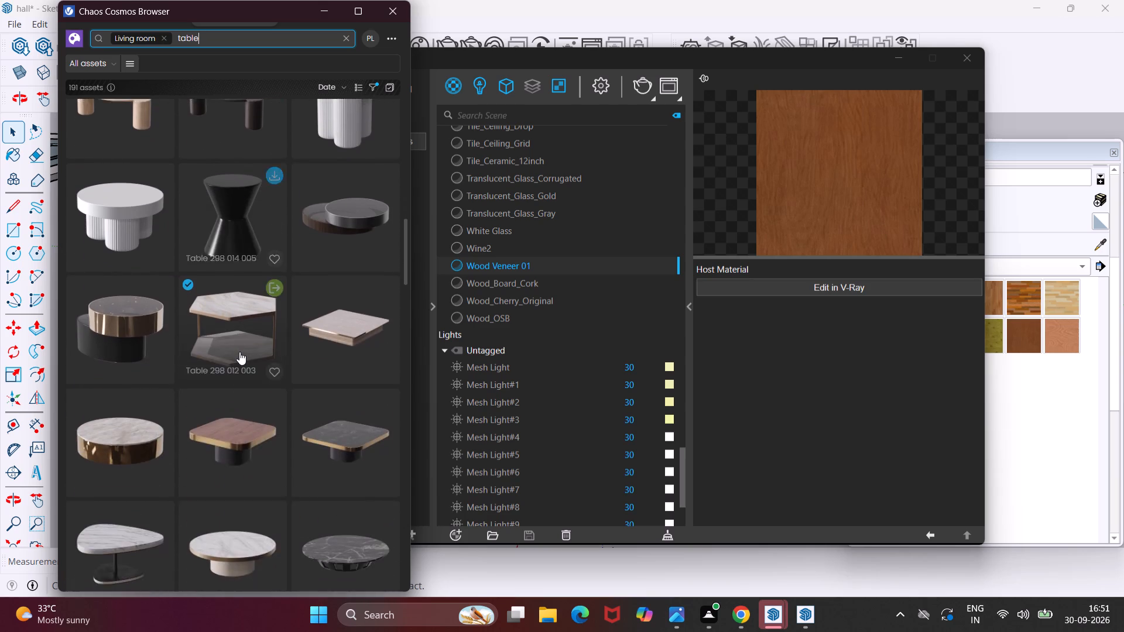
scroll(239, 352, down, 16)
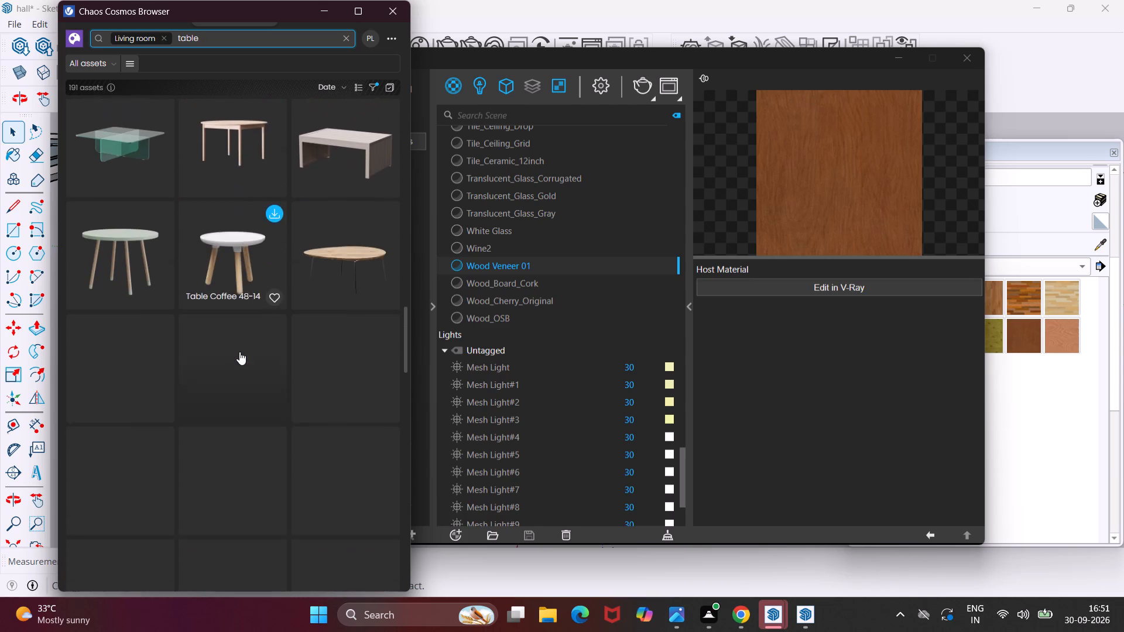
scroll(239, 352, down, 5)
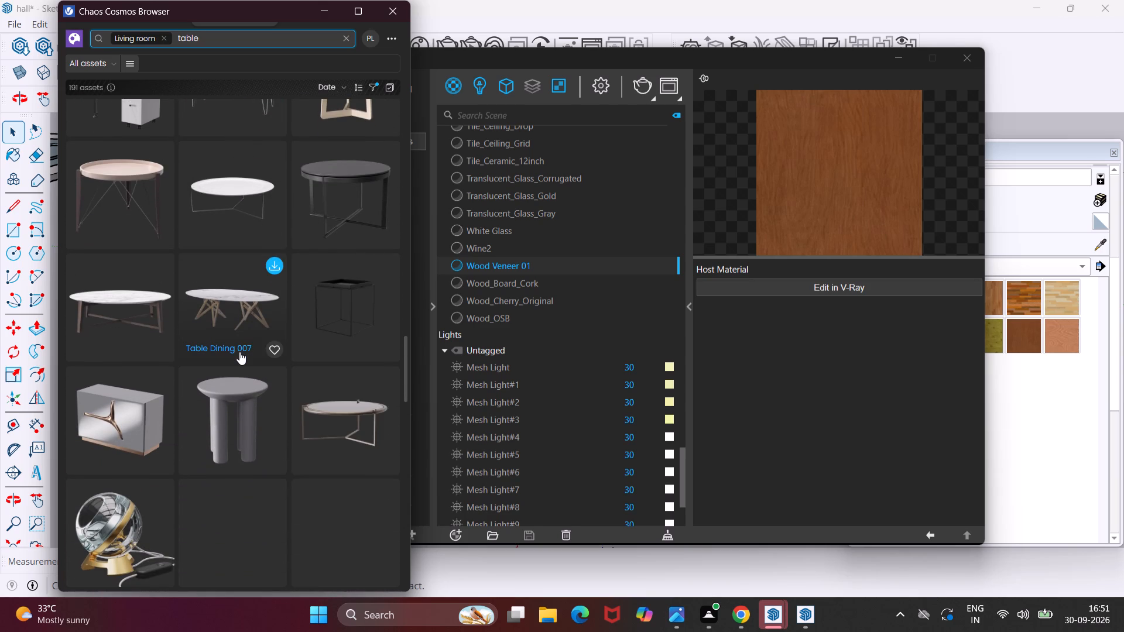
scroll(234, 329, down, 4)
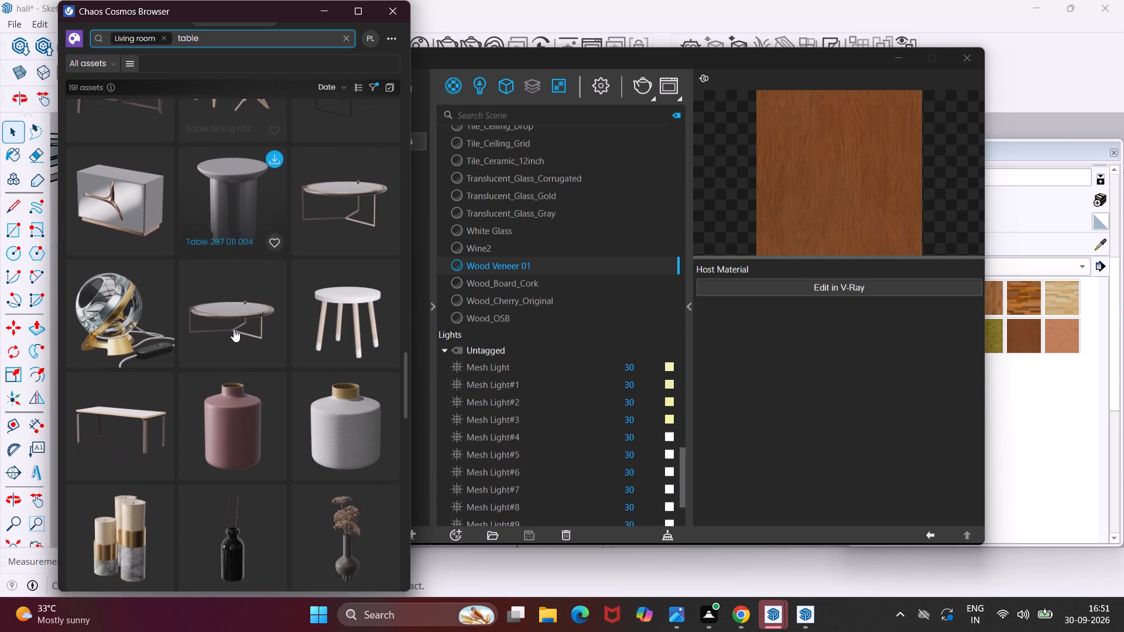
Find the white textured vases and the black bowl among the decor results and download Vase 010, Vase 011 and Bowl 010.
scroll(234, 329, down, 6)
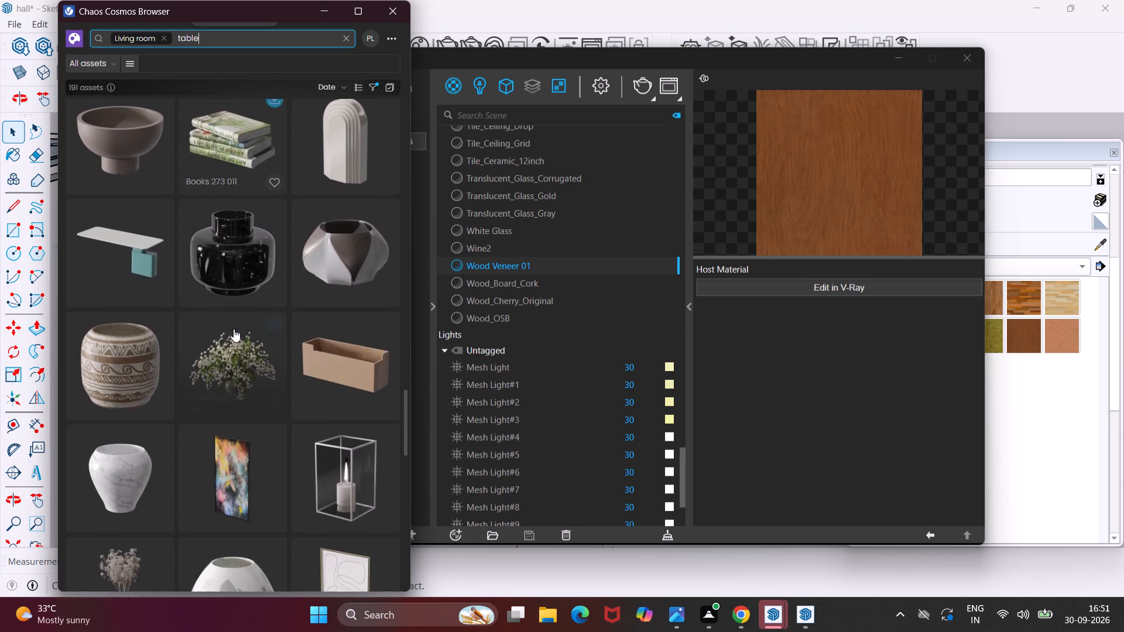
scroll(234, 329, down, 5)
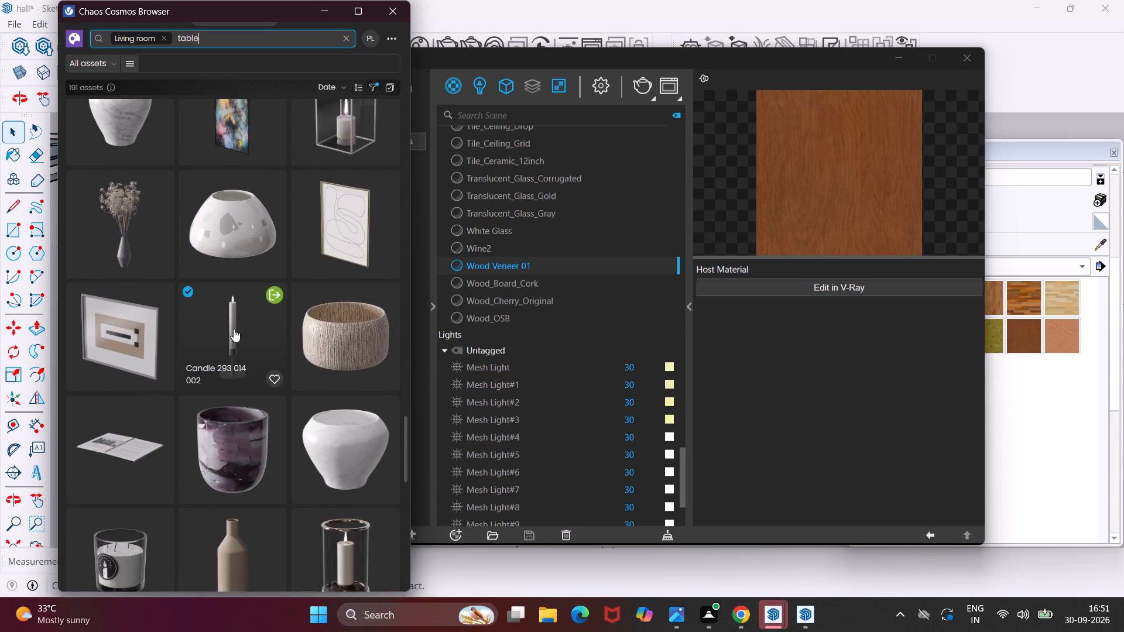
scroll(234, 329, down, 1)
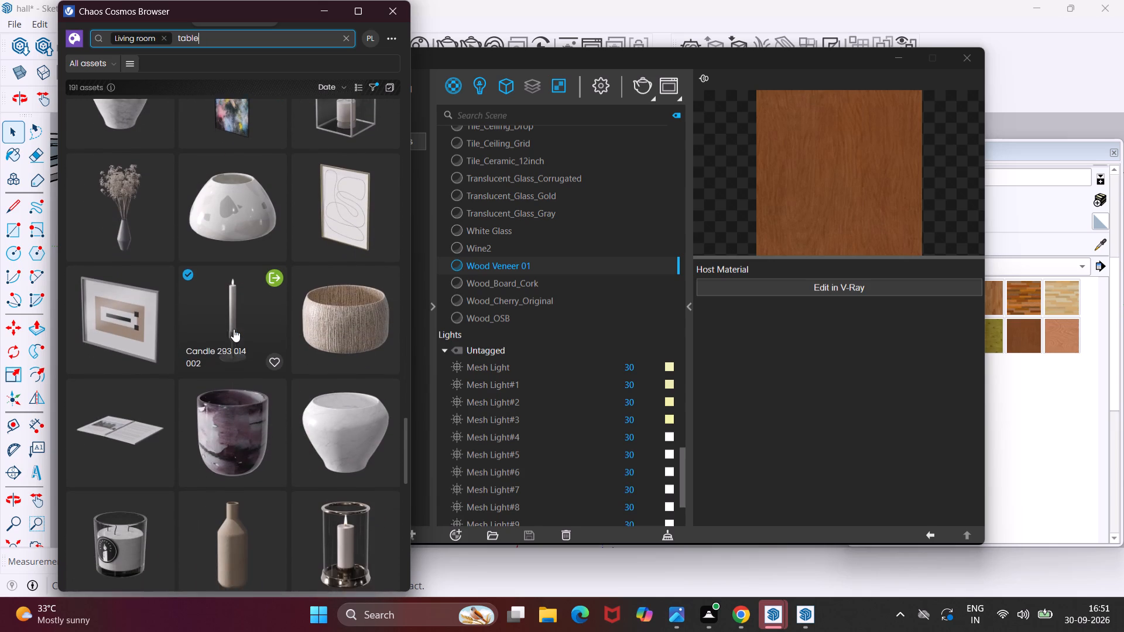
scroll(234, 329, down, 3)
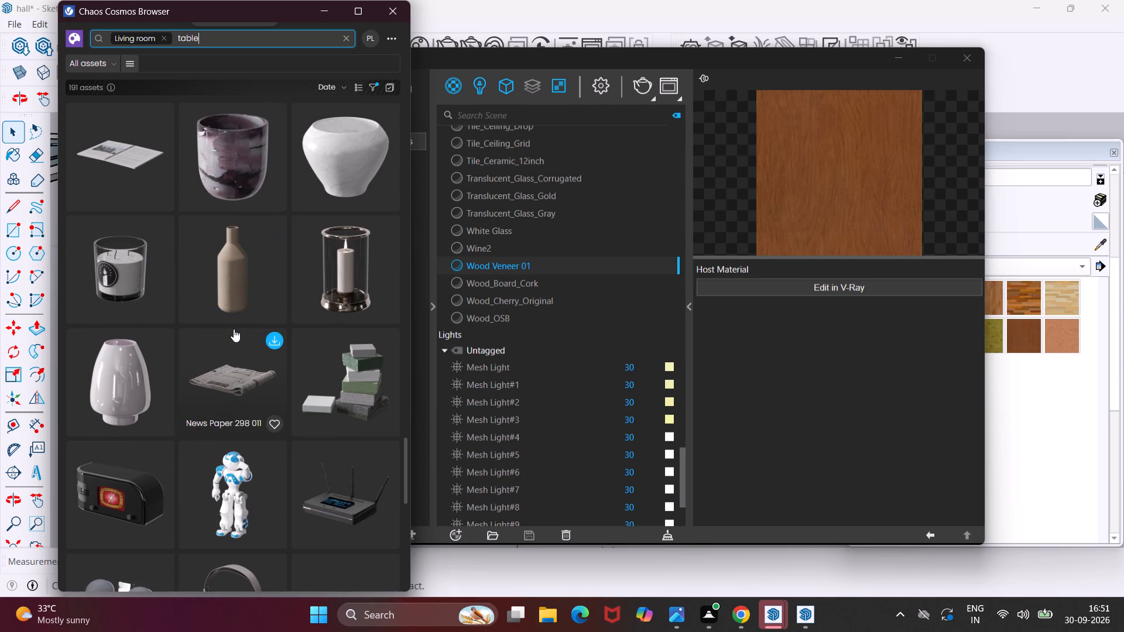
scroll(234, 329, down, 5)
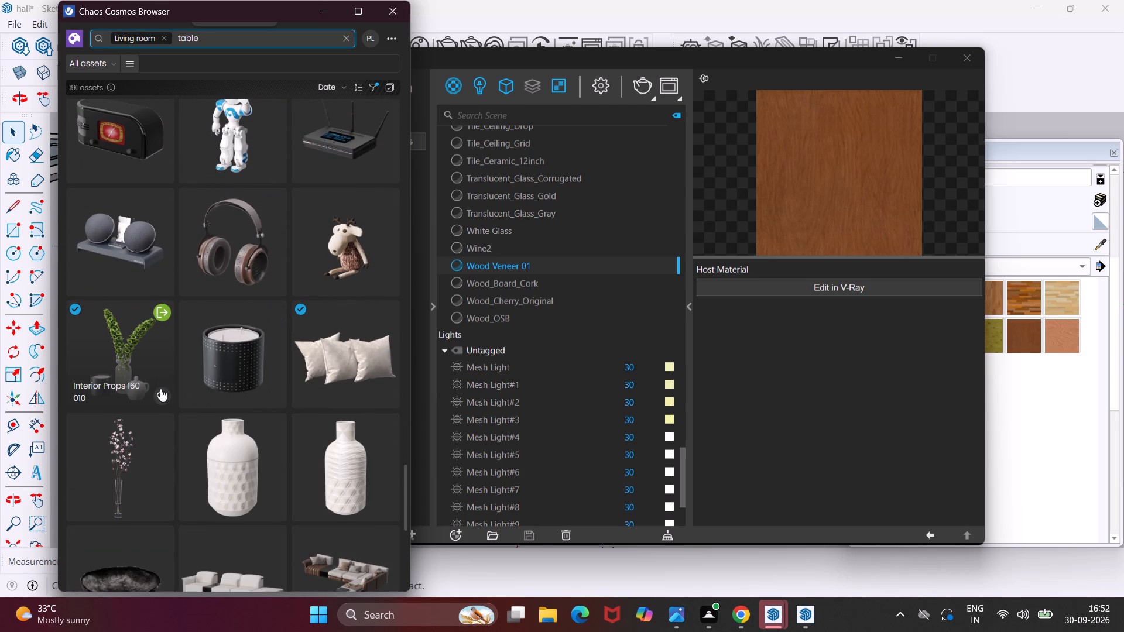
scroll(200, 446, down, 2)
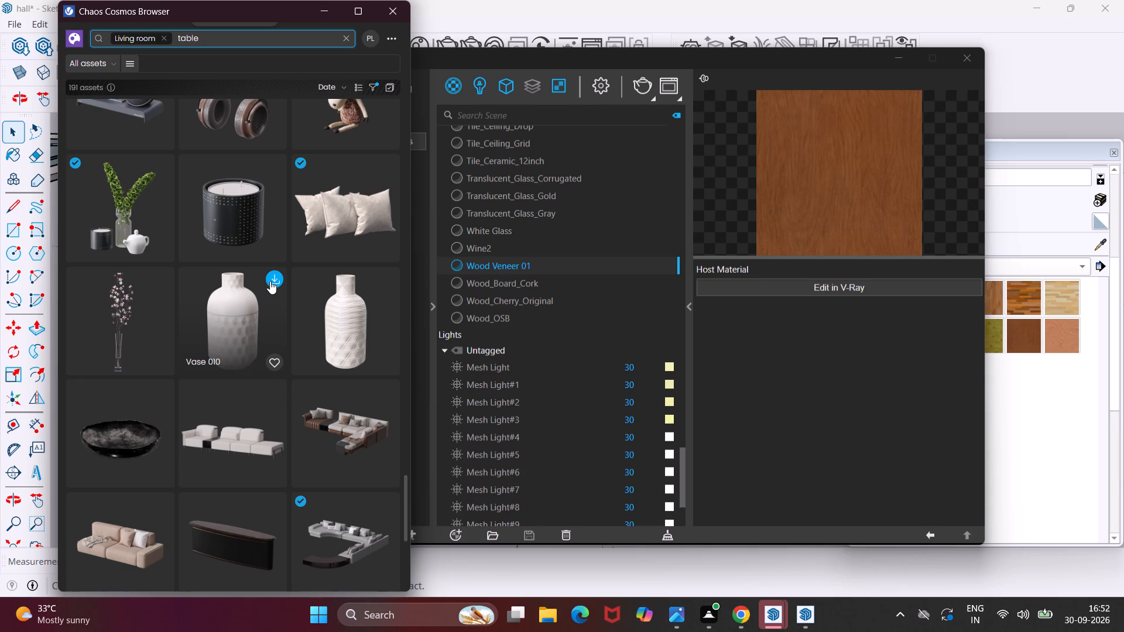
click(270, 280)
click(384, 278)
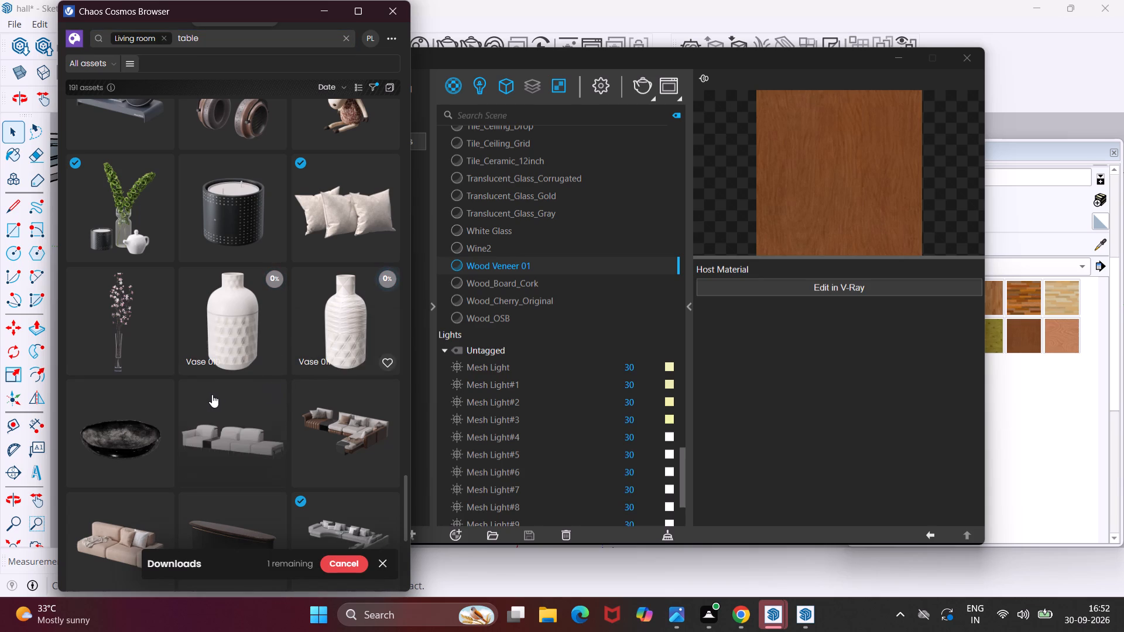
scroll(211, 394, down, 3)
click(157, 171)
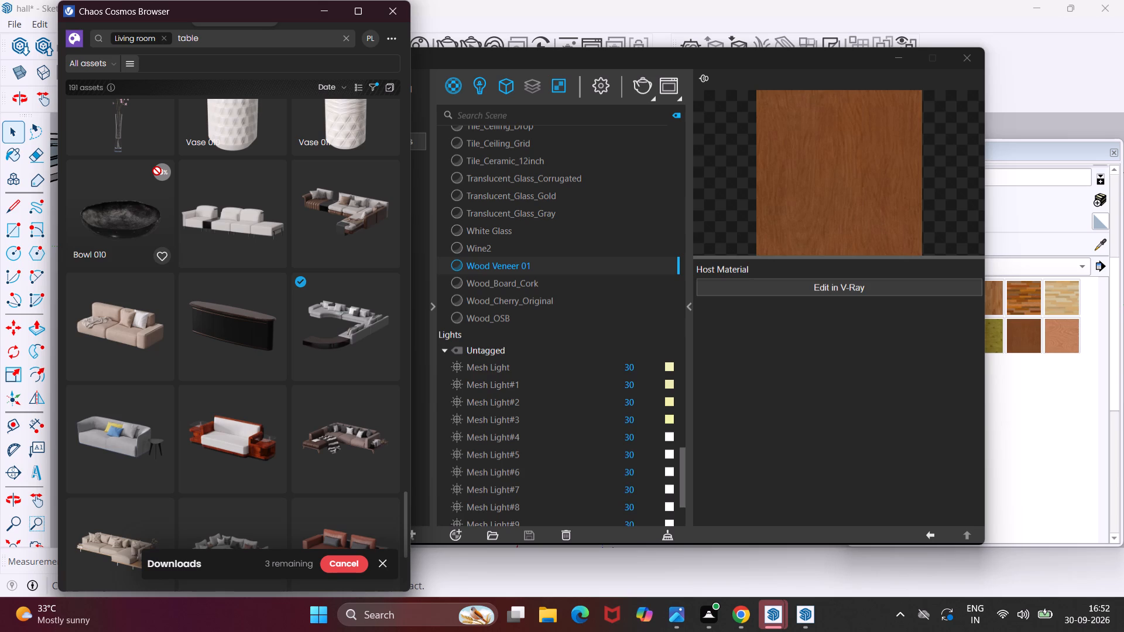
Look through the sofas and console at the end of the table search results for more hall furniture.
scroll(157, 171, up, 2)
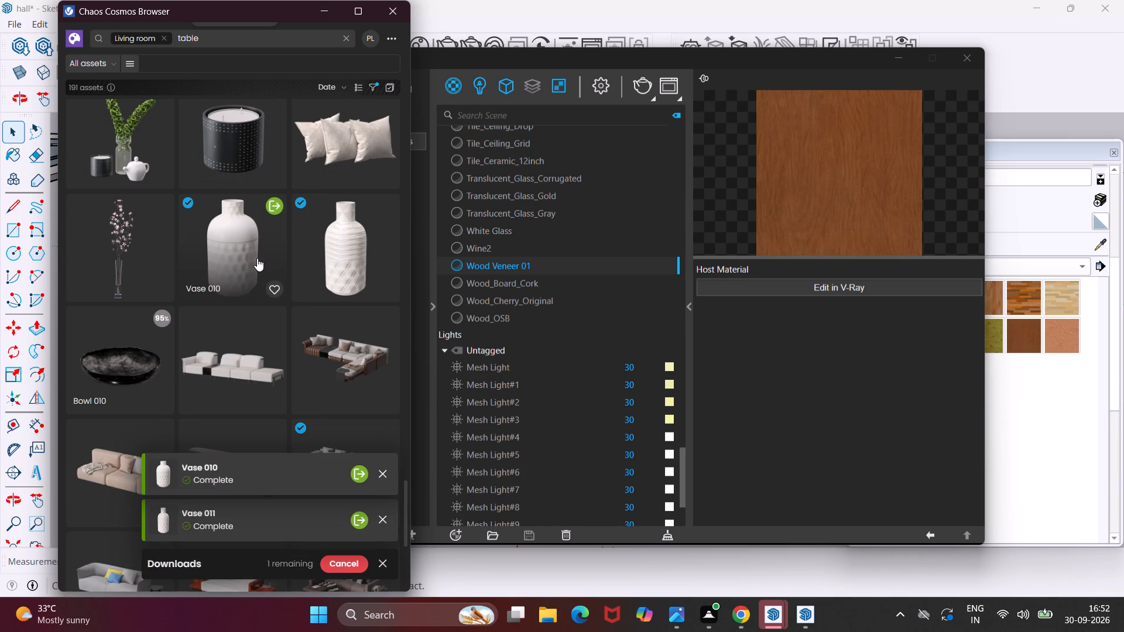
scroll(251, 269, up, 2)
scroll(251, 269, down, 5)
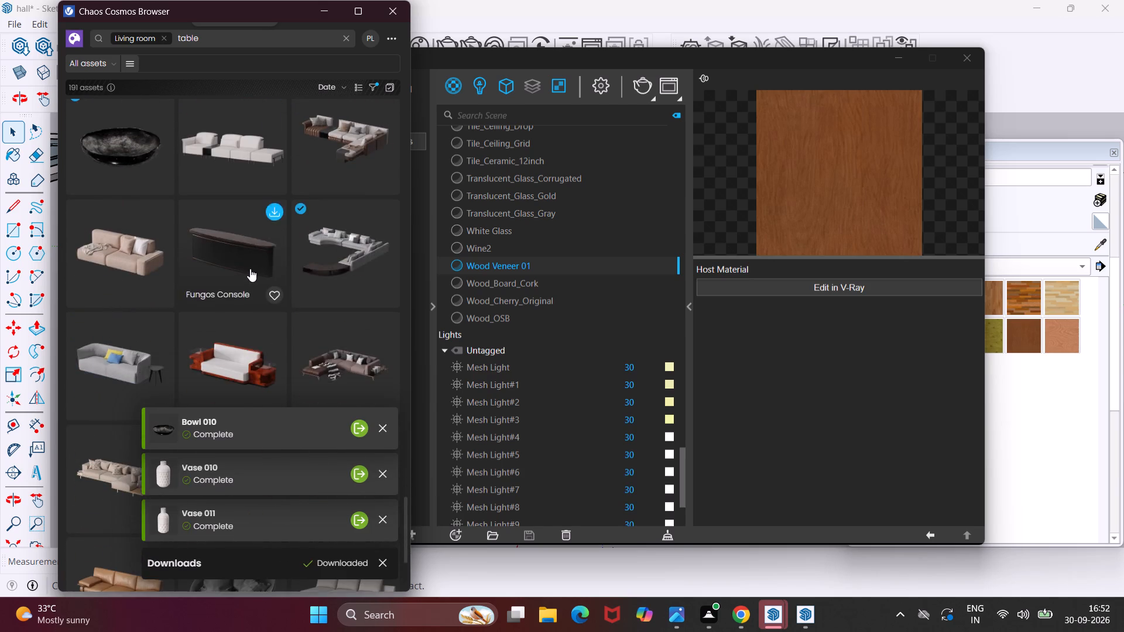
scroll(250, 269, down, 11)
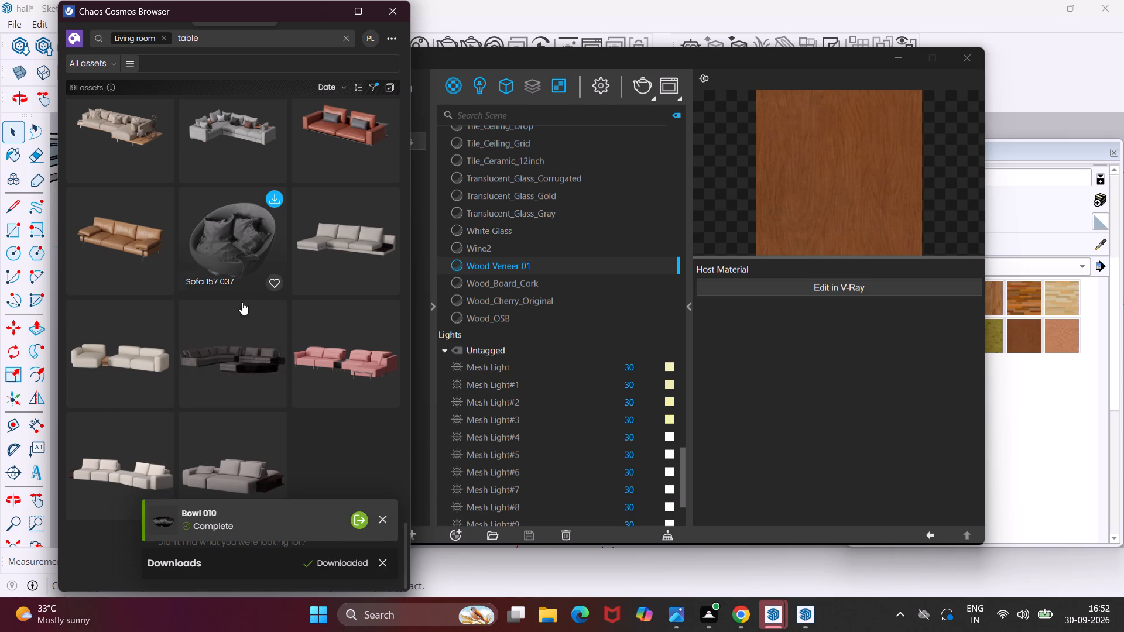
scroll(223, 376, down, 2)
Look back through the table search results, from the sofas up to the coffee tables, for a table that suits the hall.
scroll(218, 355, up, 6)
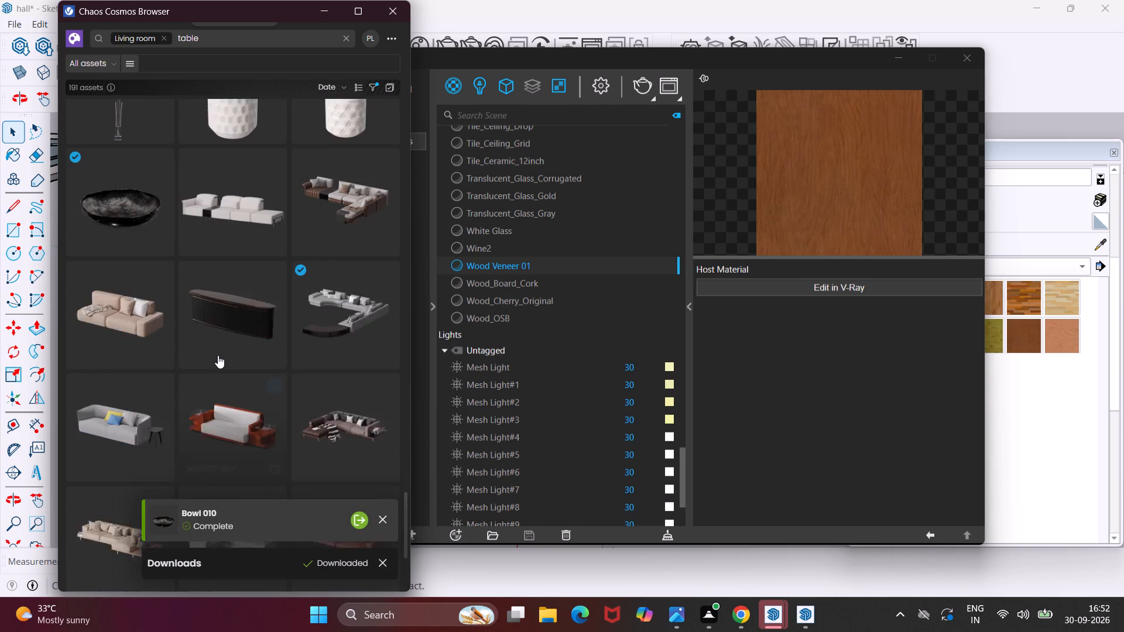
scroll(218, 355, up, 12)
scroll(218, 355, up, 13)
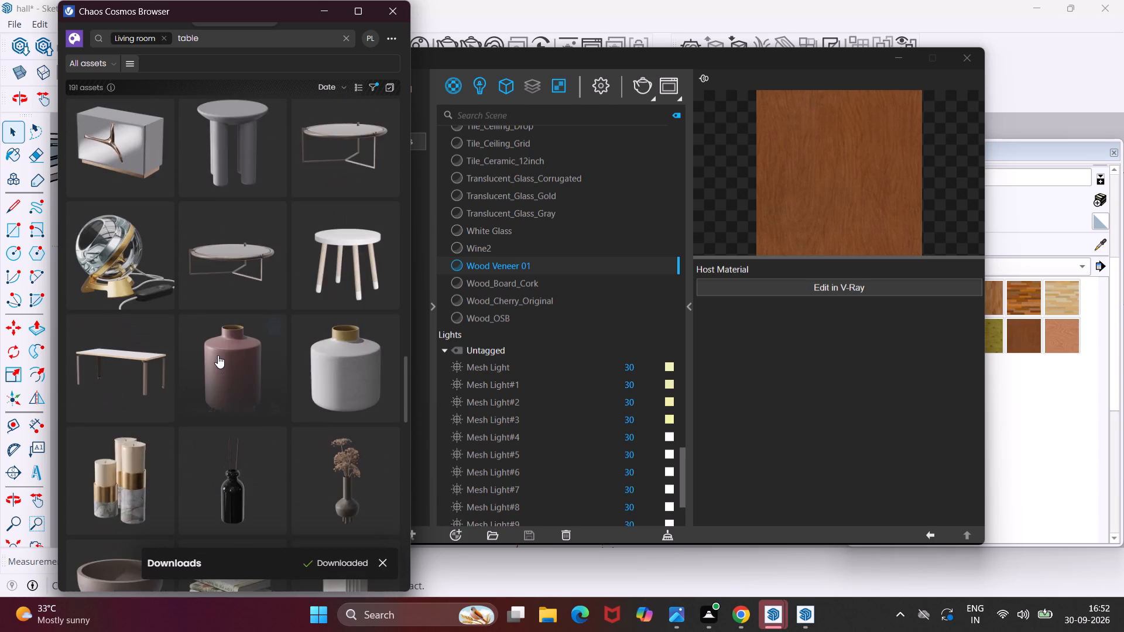
scroll(218, 355, up, 6)
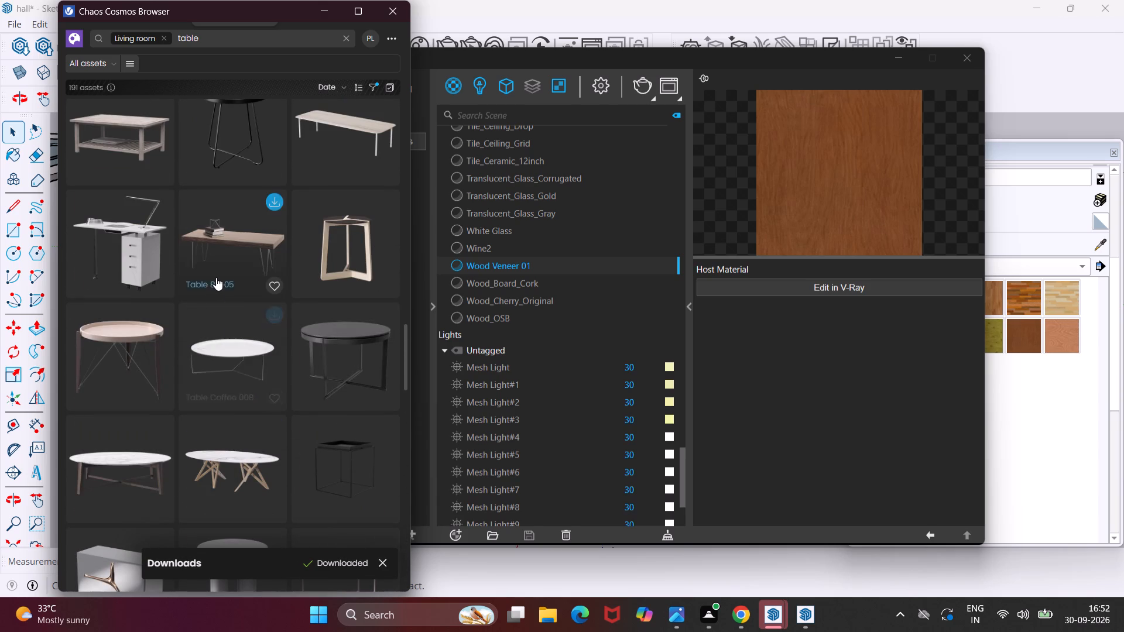
scroll(216, 277, up, 6)
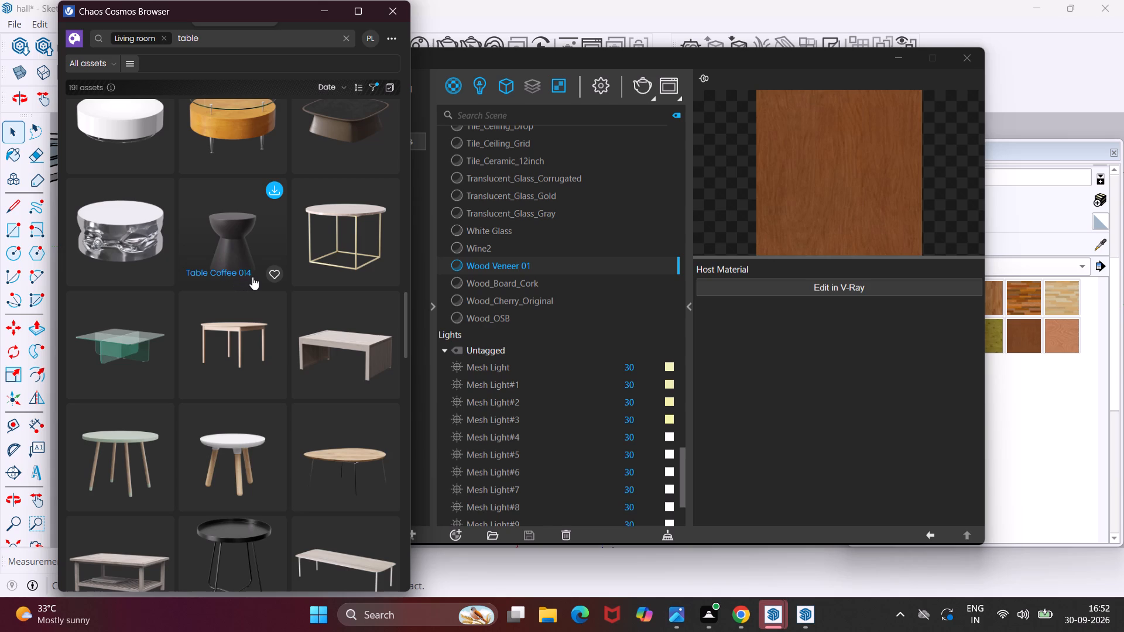
scroll(252, 277, up, 5)
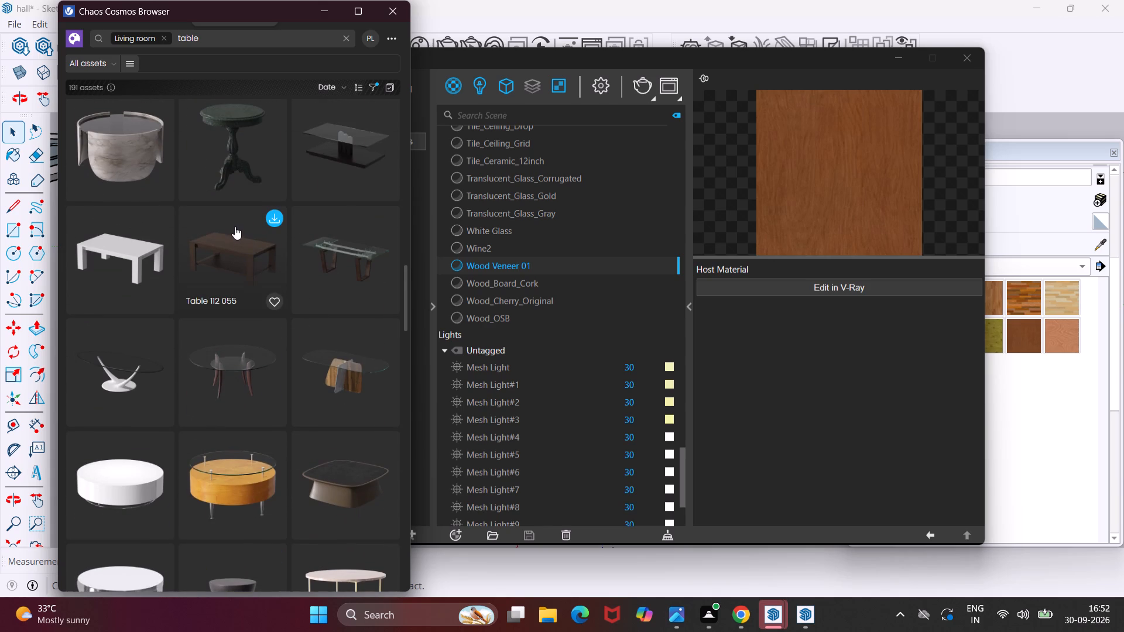
scroll(235, 226, up, 7)
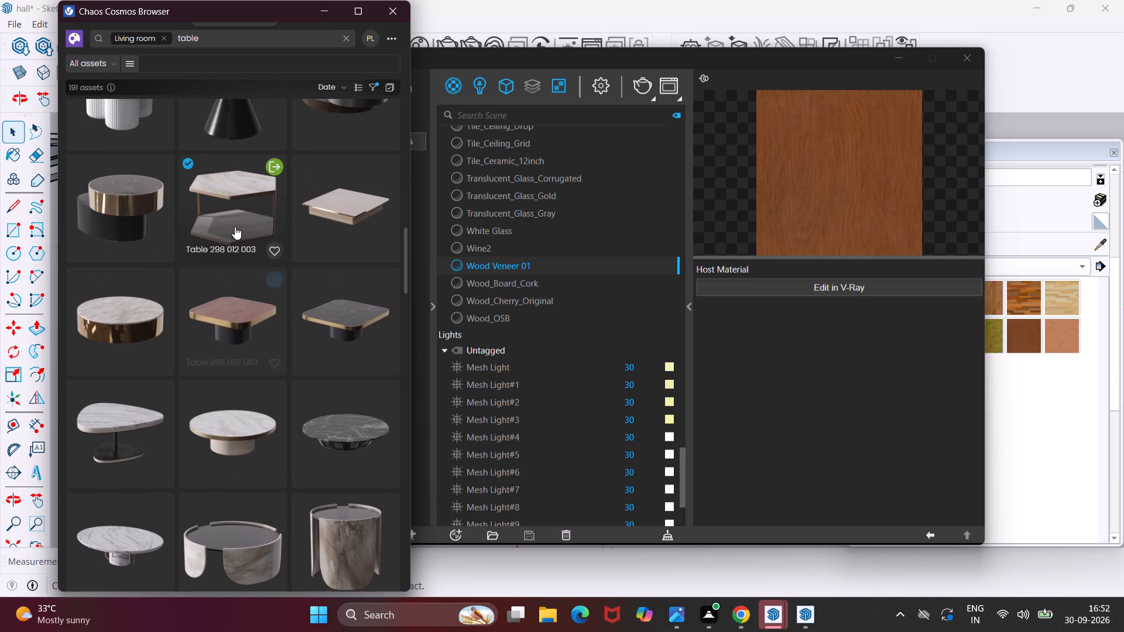
scroll(235, 226, up, 3)
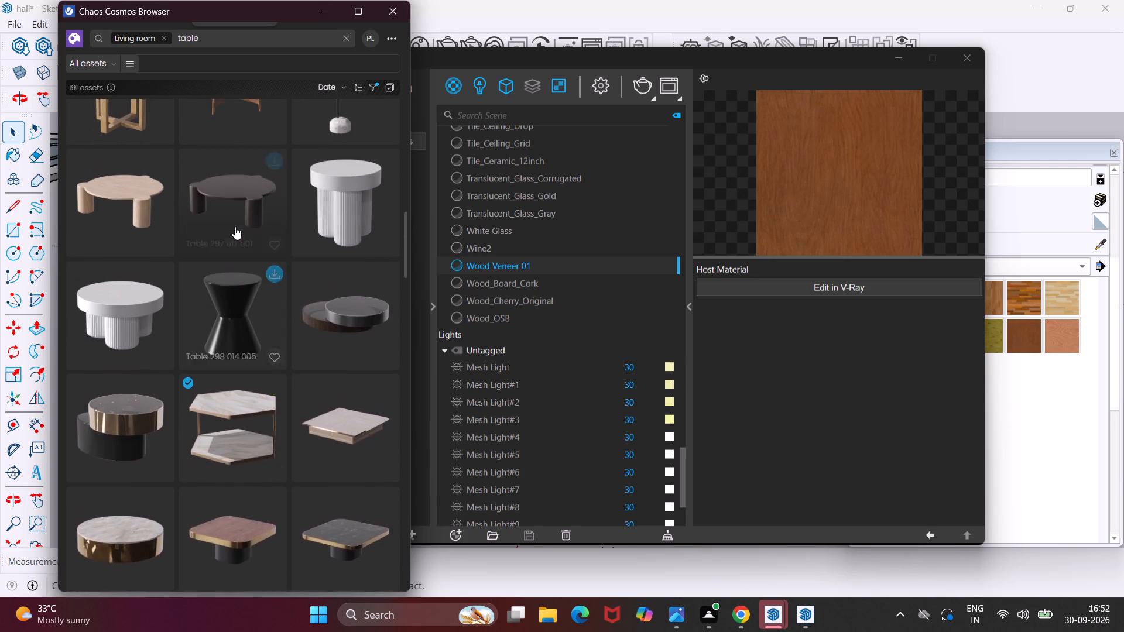
scroll(235, 226, up, 7)
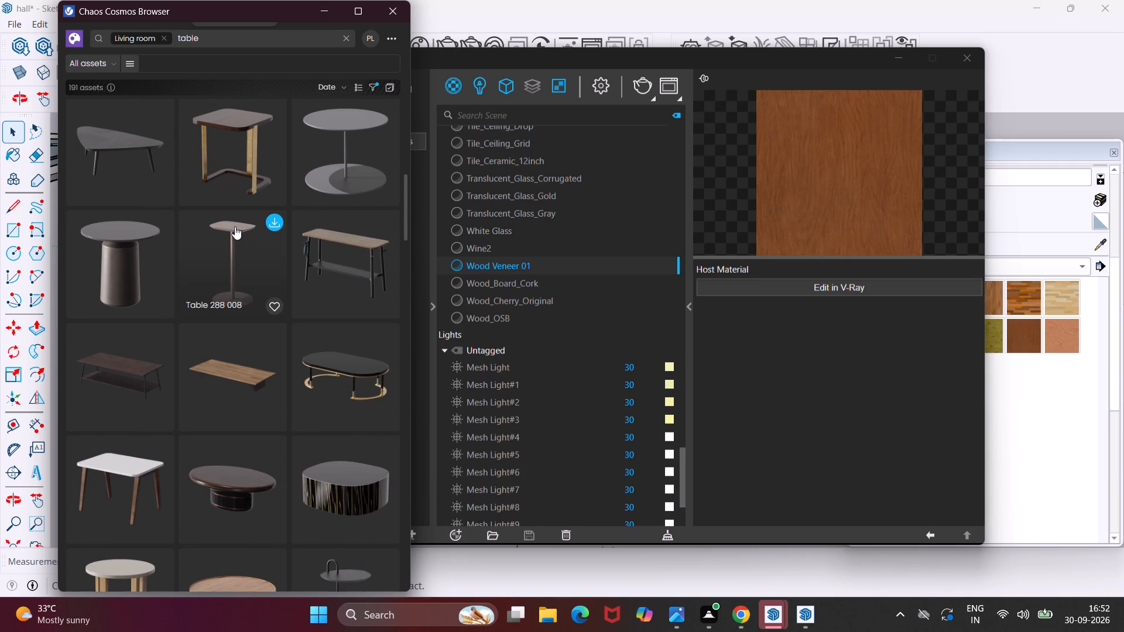
scroll(235, 226, up, 5)
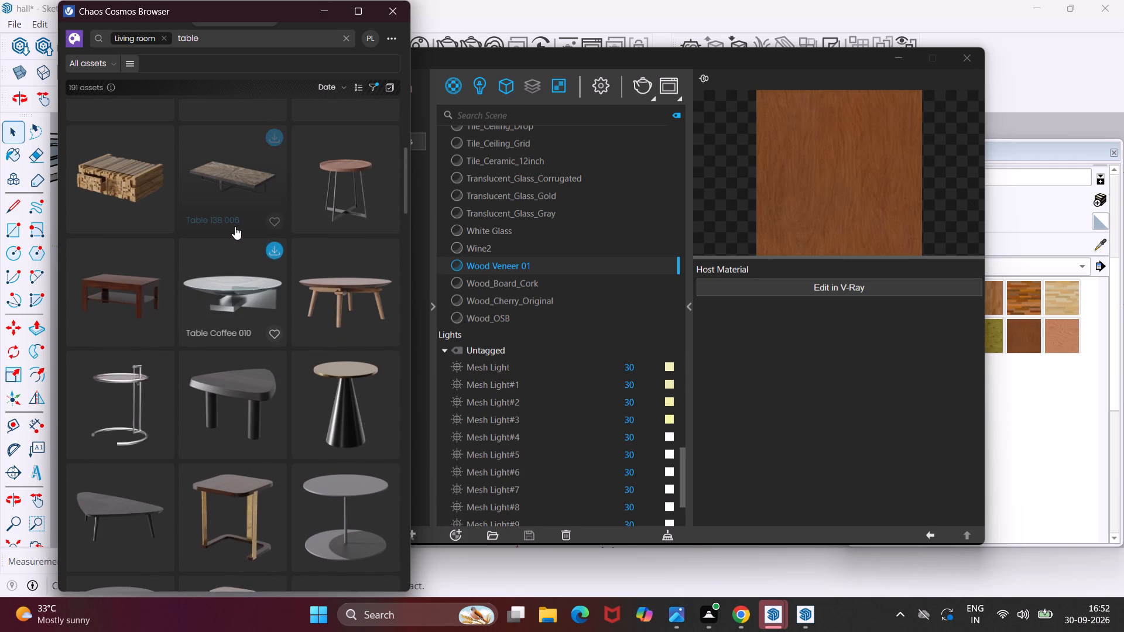
scroll(235, 226, up, 2)
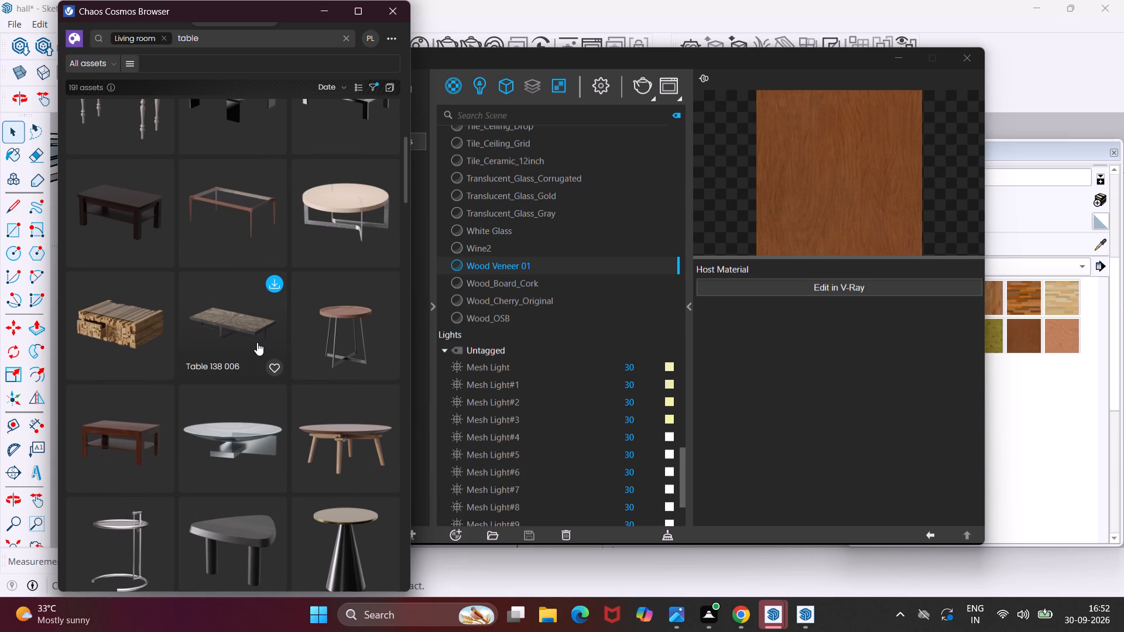
scroll(249, 337, up, 4)
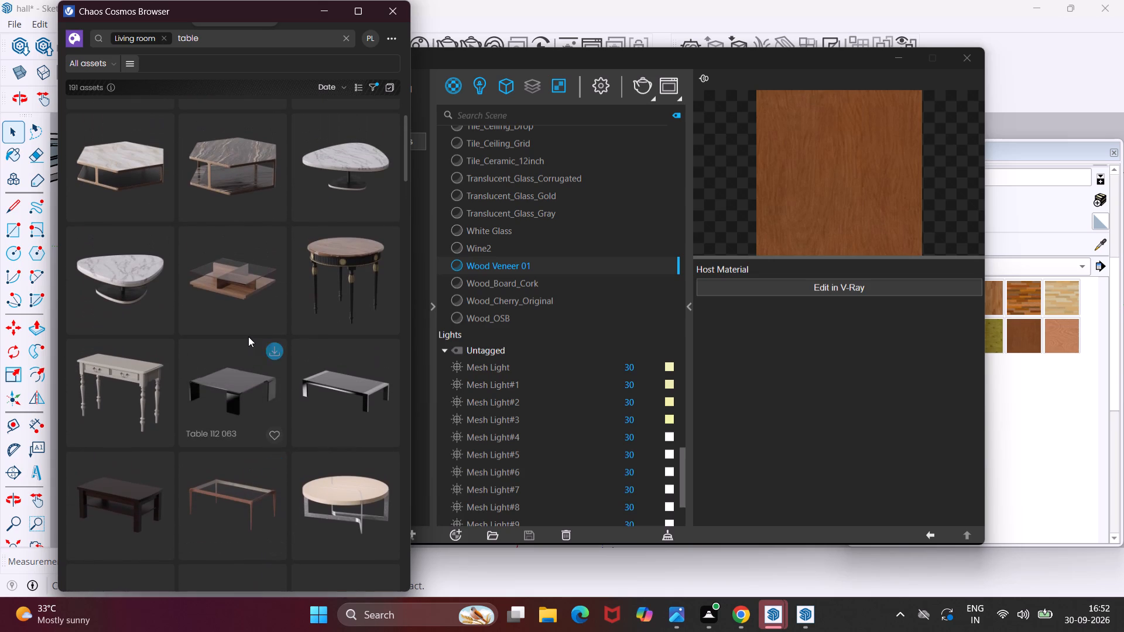
scroll(248, 336, up, 4)
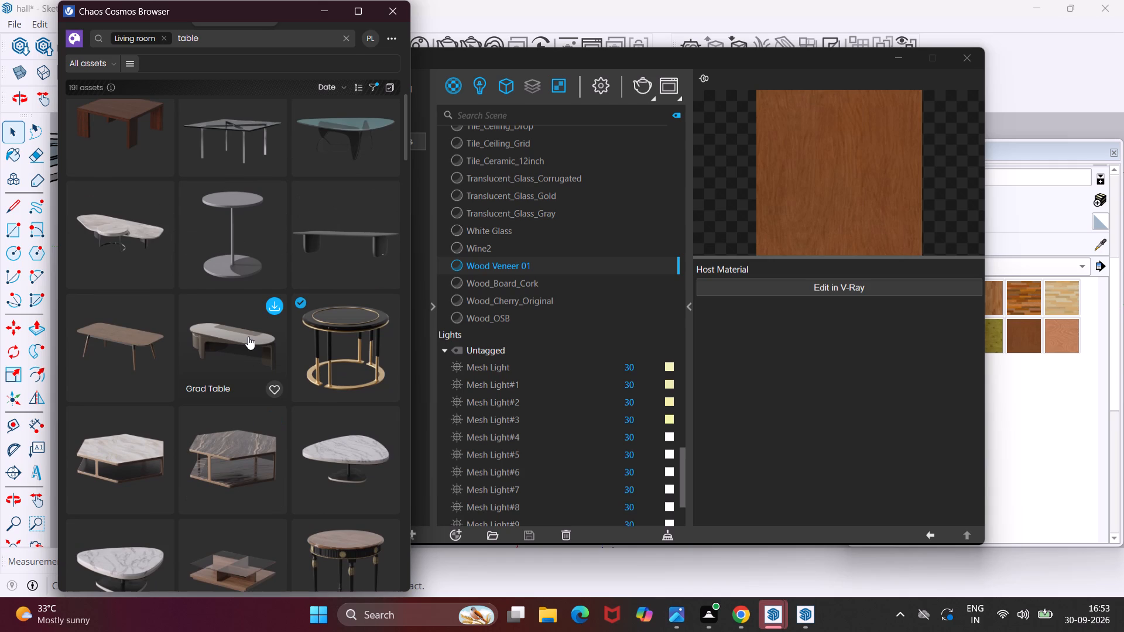
scroll(248, 336, up, 5)
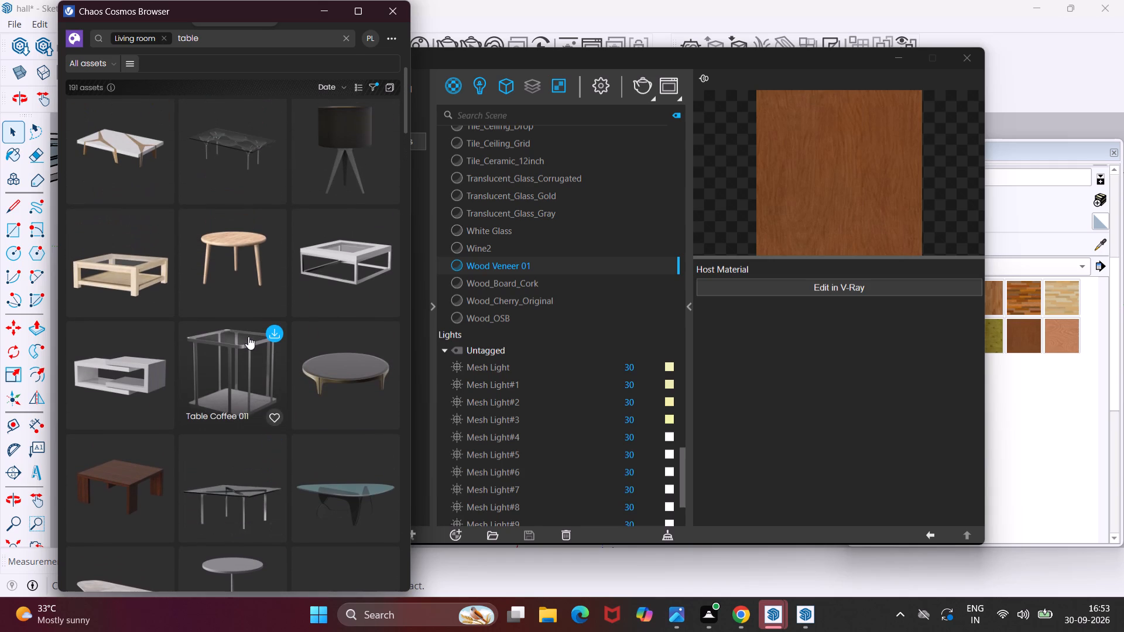
Compare the coffee tables around the marble and glass models once more and download Grad Table.
scroll(248, 336, down, 6)
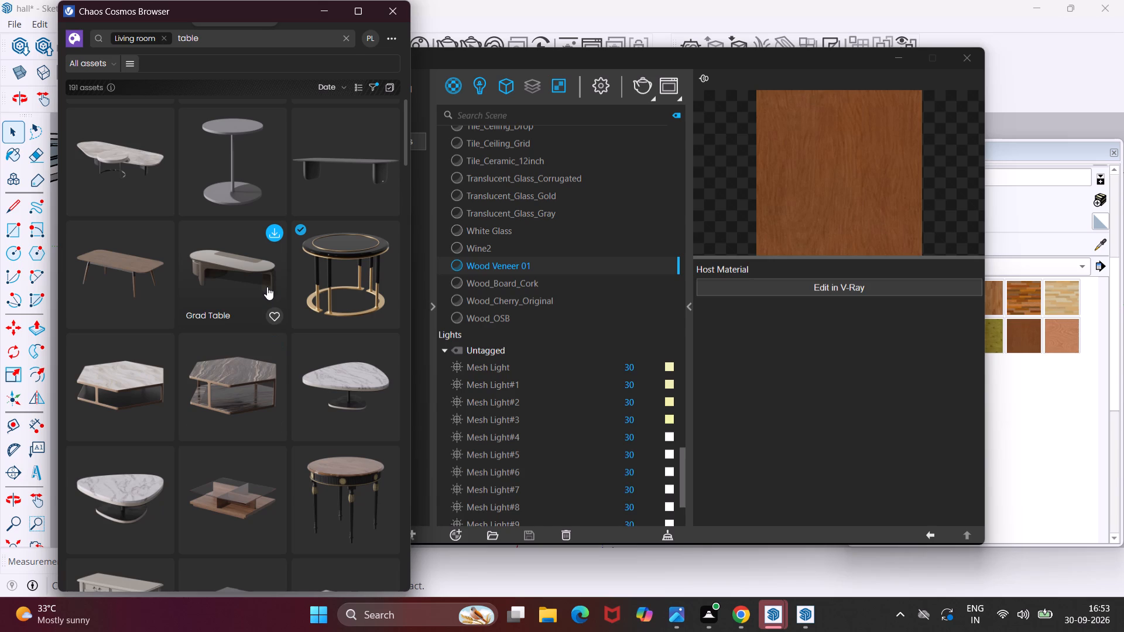
scroll(267, 287, down, 8)
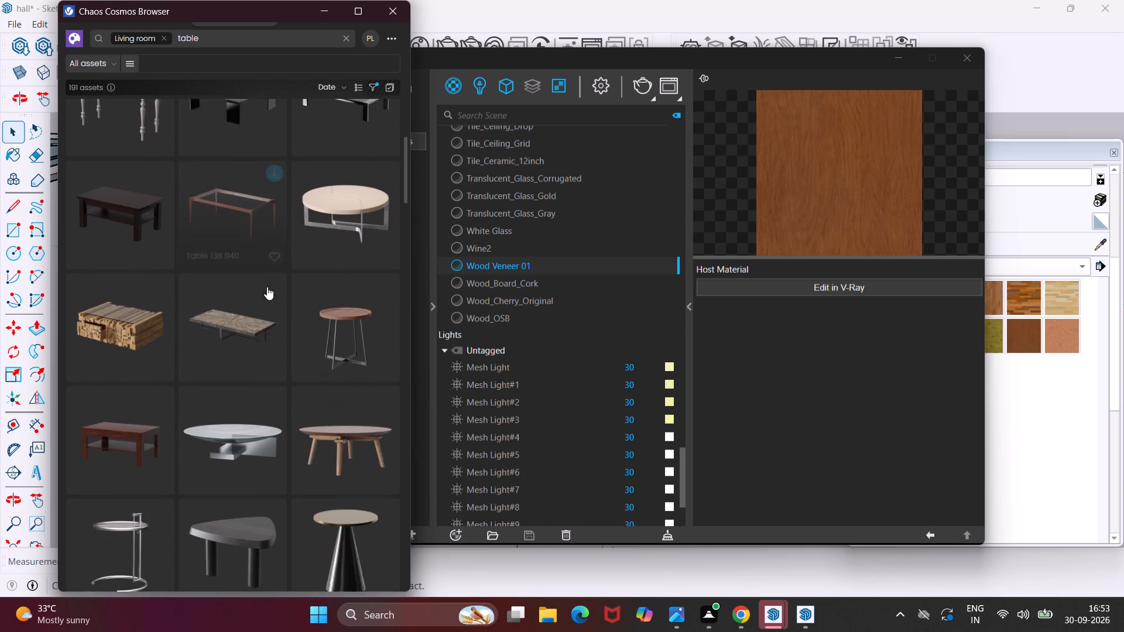
scroll(247, 311, down, 5)
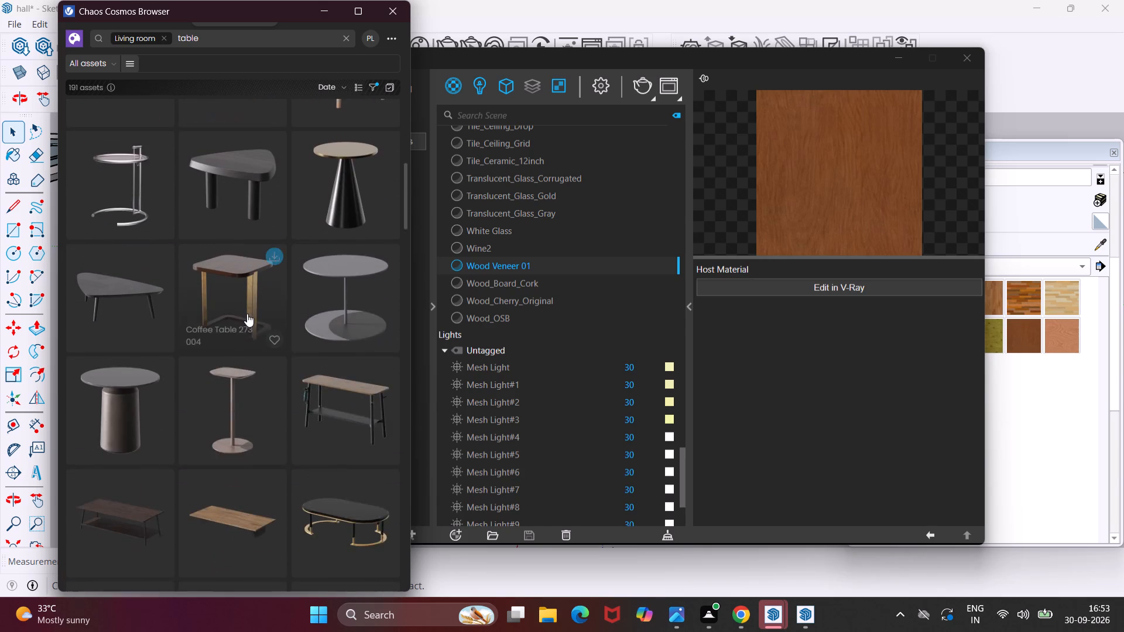
scroll(247, 314, down, 1)
scroll(247, 314, up, 8)
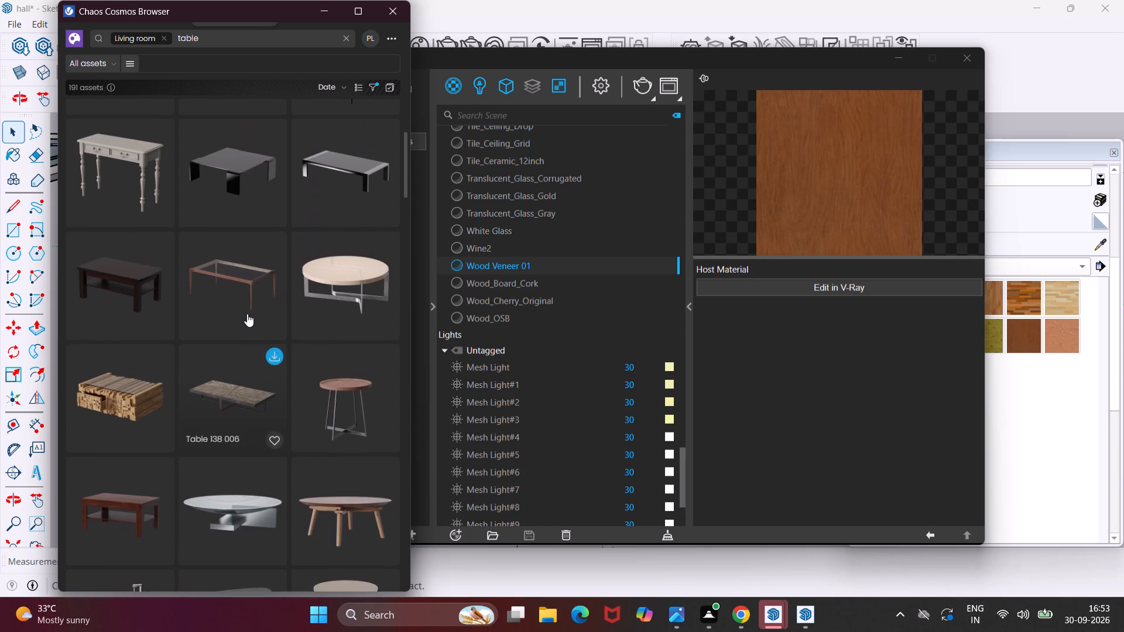
scroll(248, 298, up, 1)
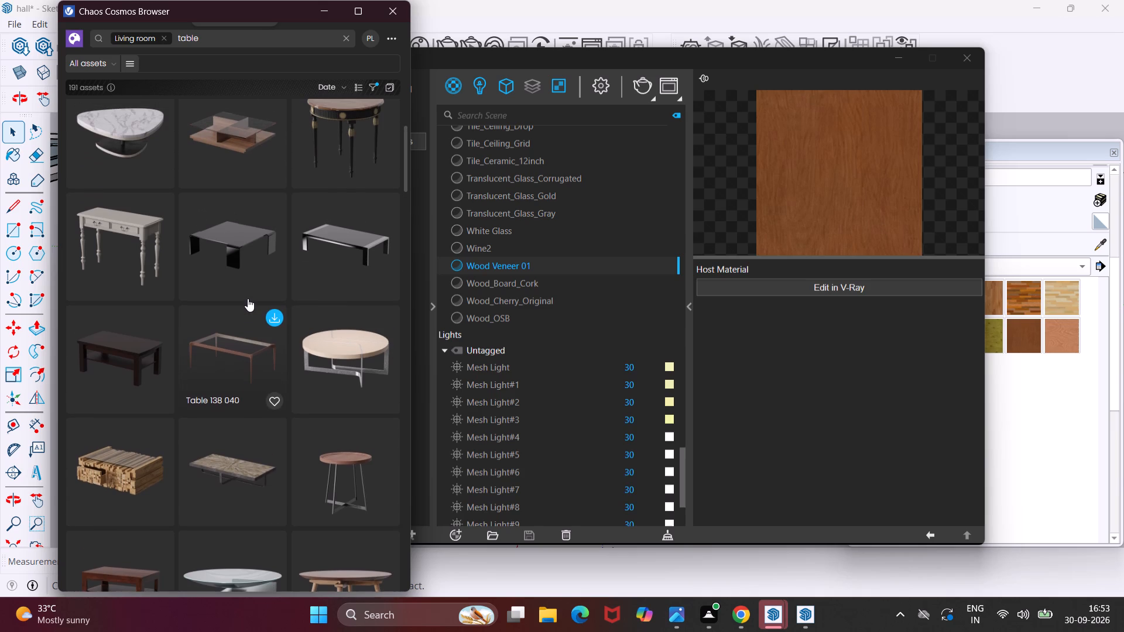
scroll(248, 298, up, 5)
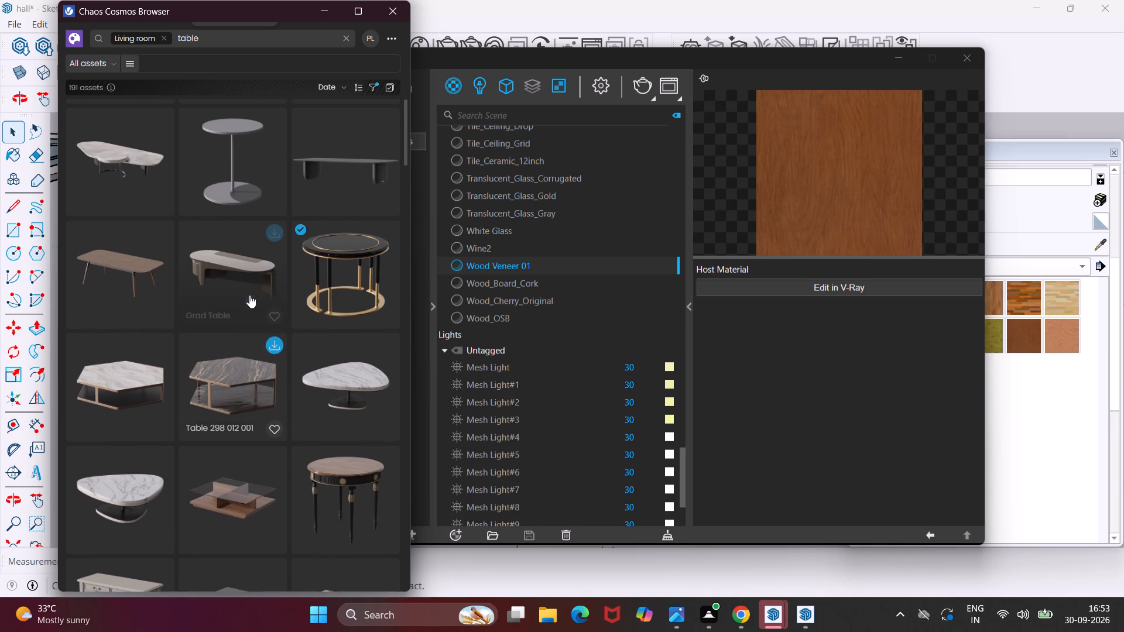
click(270, 232)
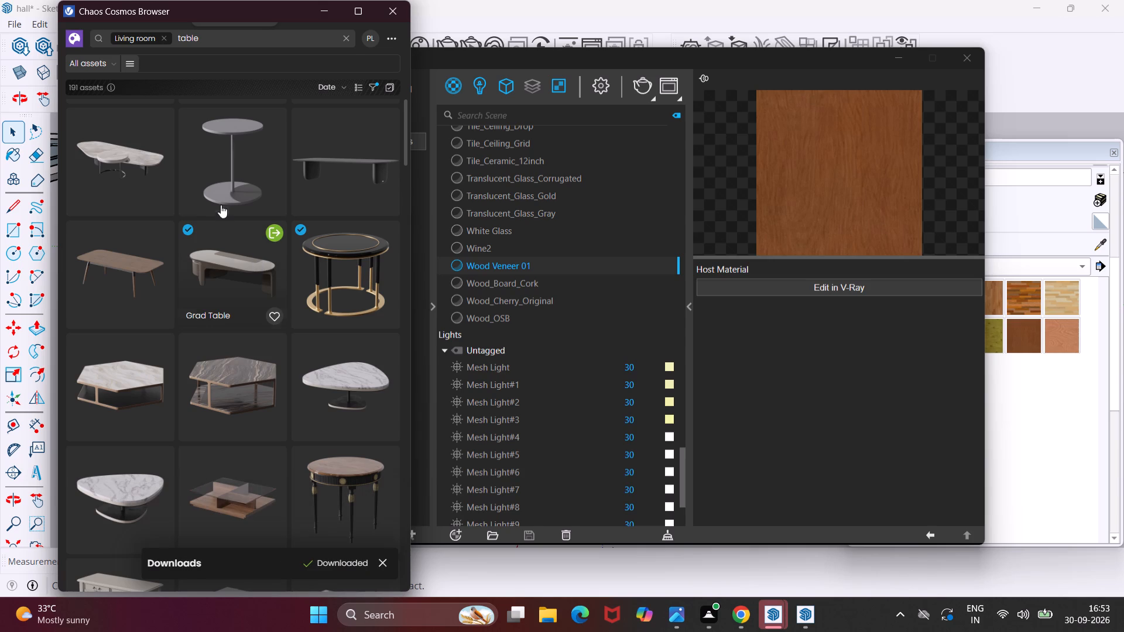
Replace the "table" search in the Living room assets with the recent search "plnts".
click(223, 35)
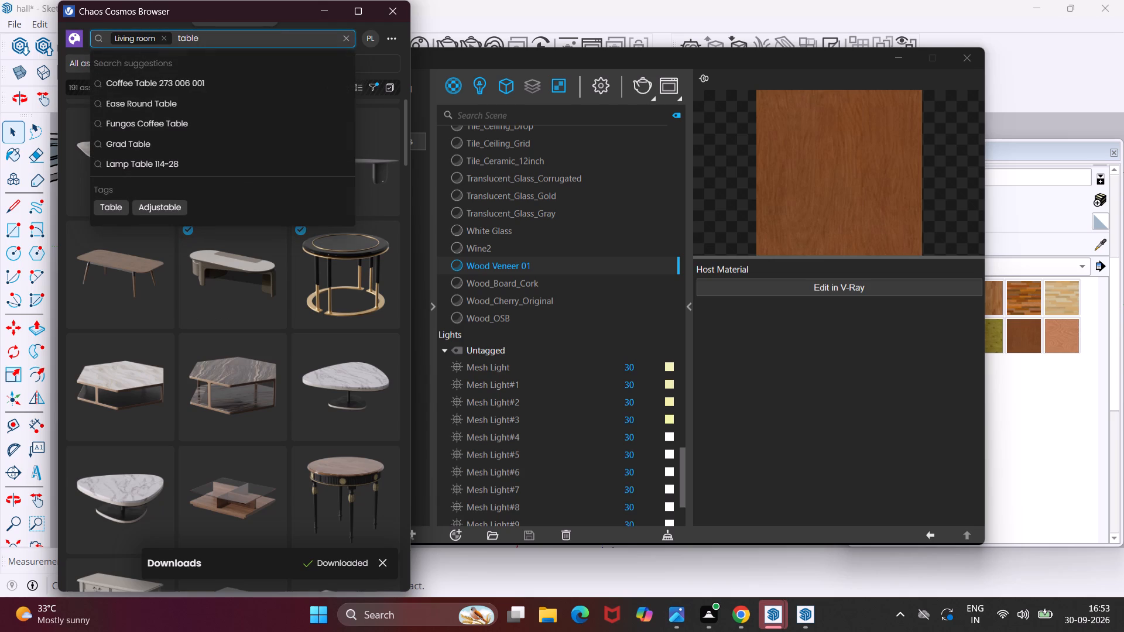
key(BackSpace)
key(BackSpace)
key(BackSpace)
key(BackSpace)
key(BackSpace)
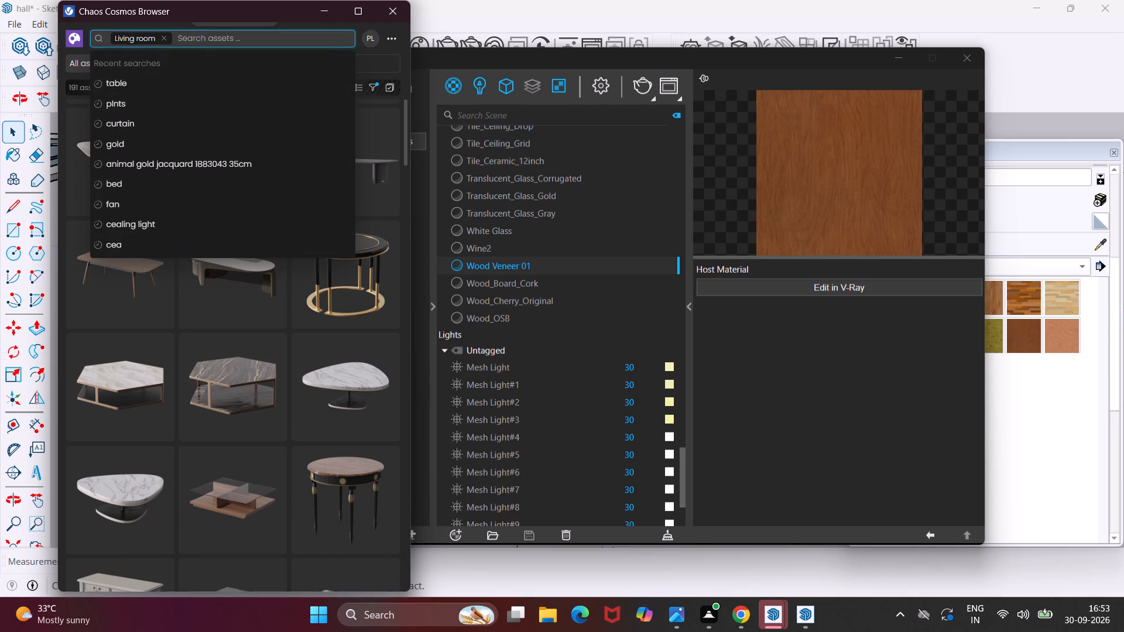
click(135, 107)
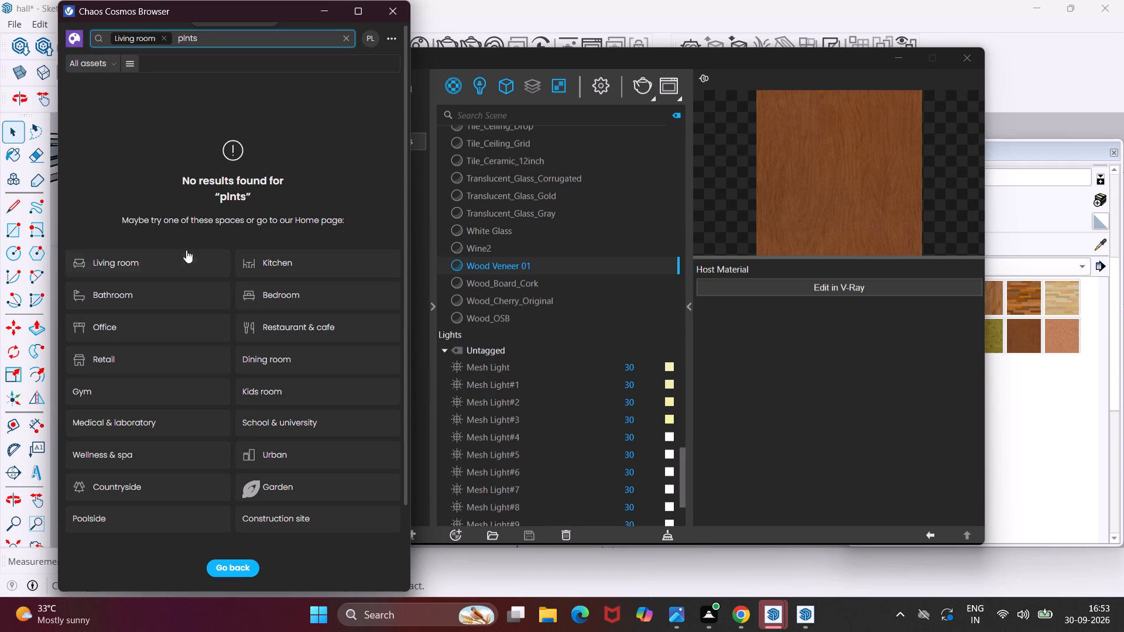
Drop the "plnts" search and show all assets of the Living room category.
click(181, 256)
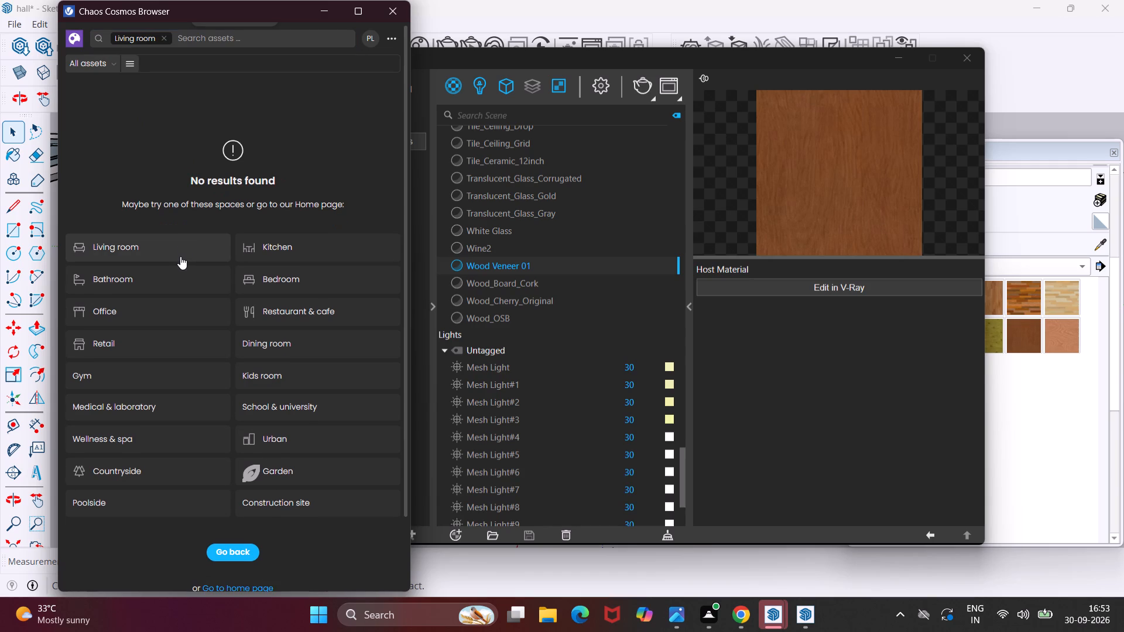
double_click(163, 245)
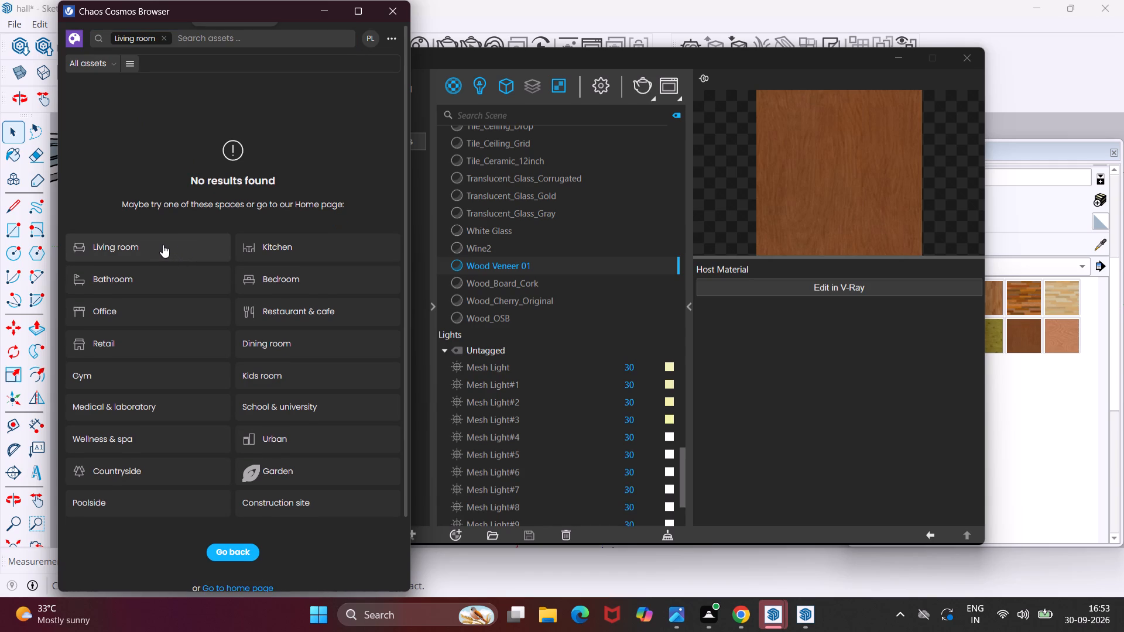
triple_click(163, 245)
click(109, 59)
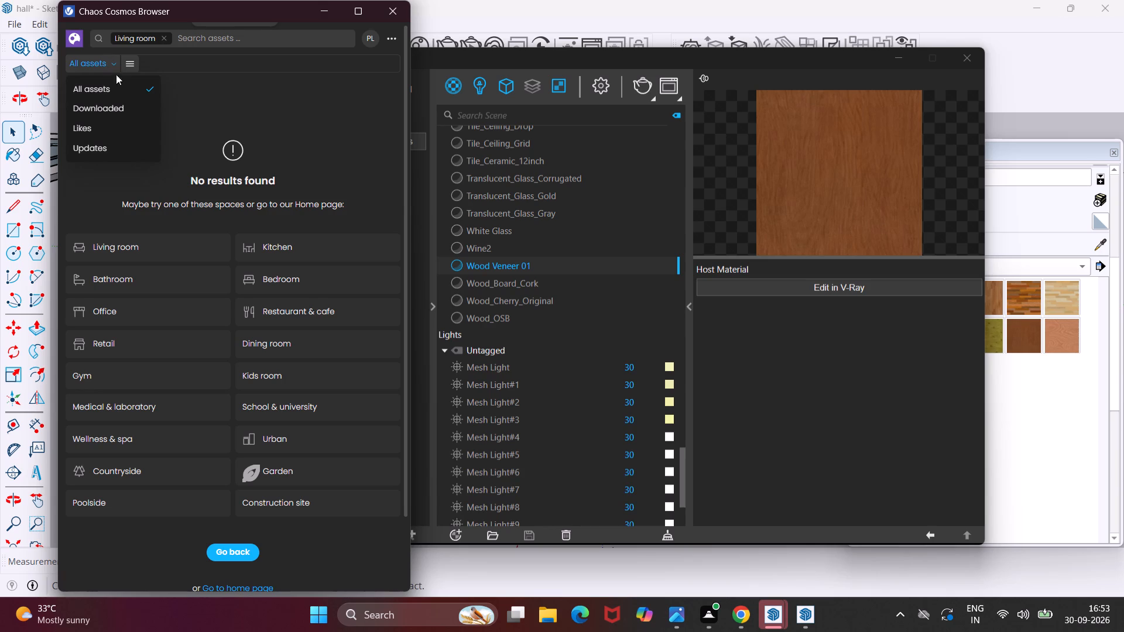
click(118, 87)
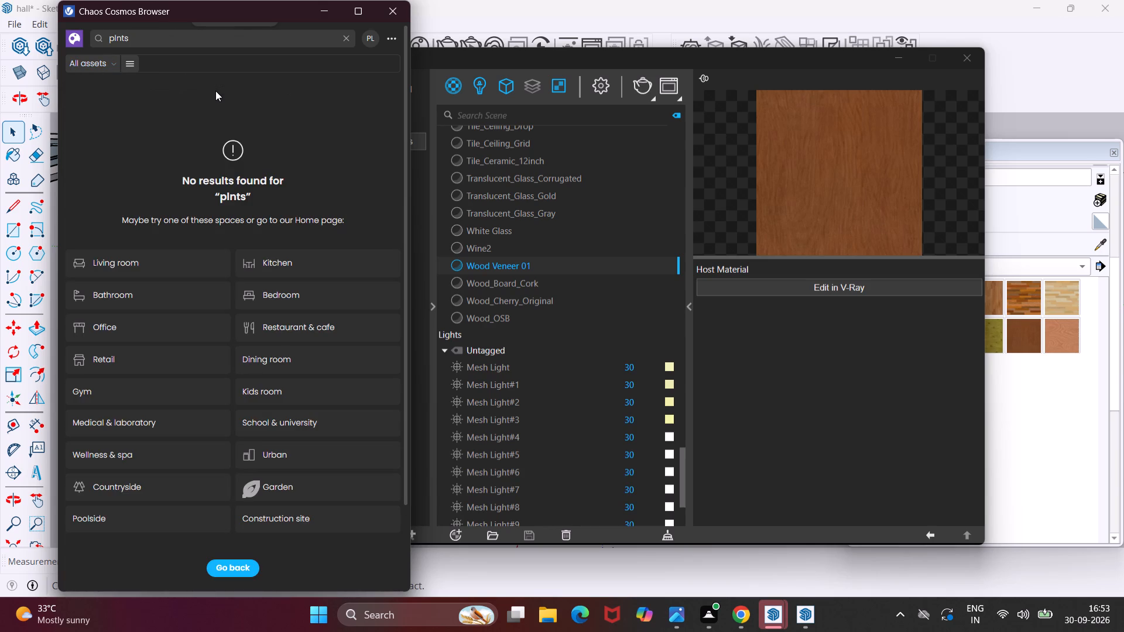
click(220, 255)
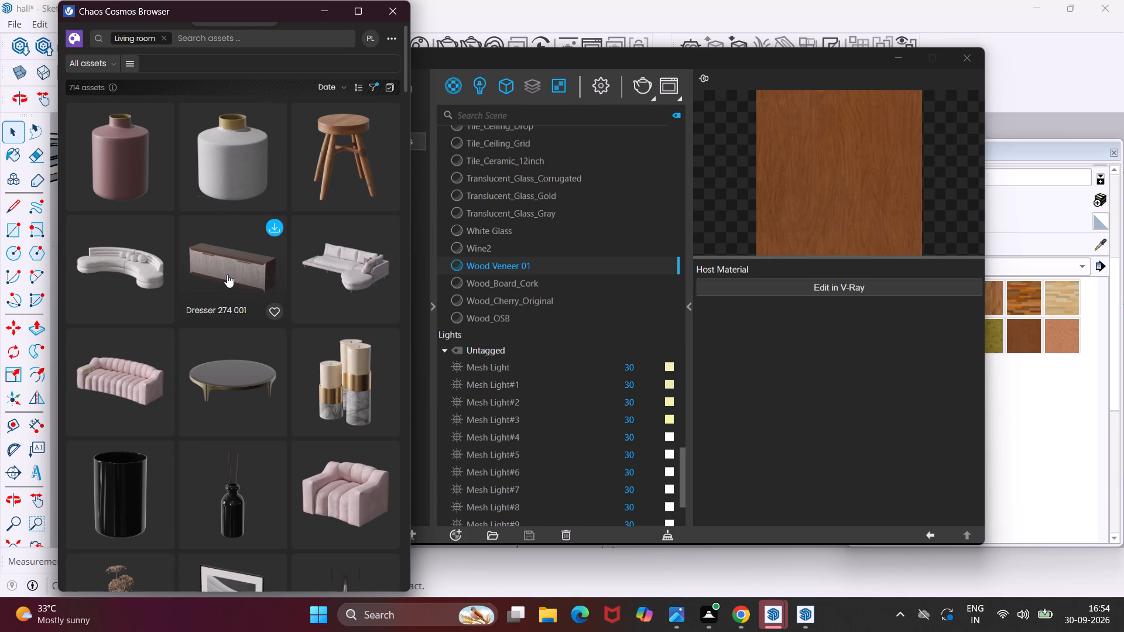
Download Aroma Diffuser 274 006 from the Living room assets and try to download Books 273 011.
scroll(227, 274, down, 2)
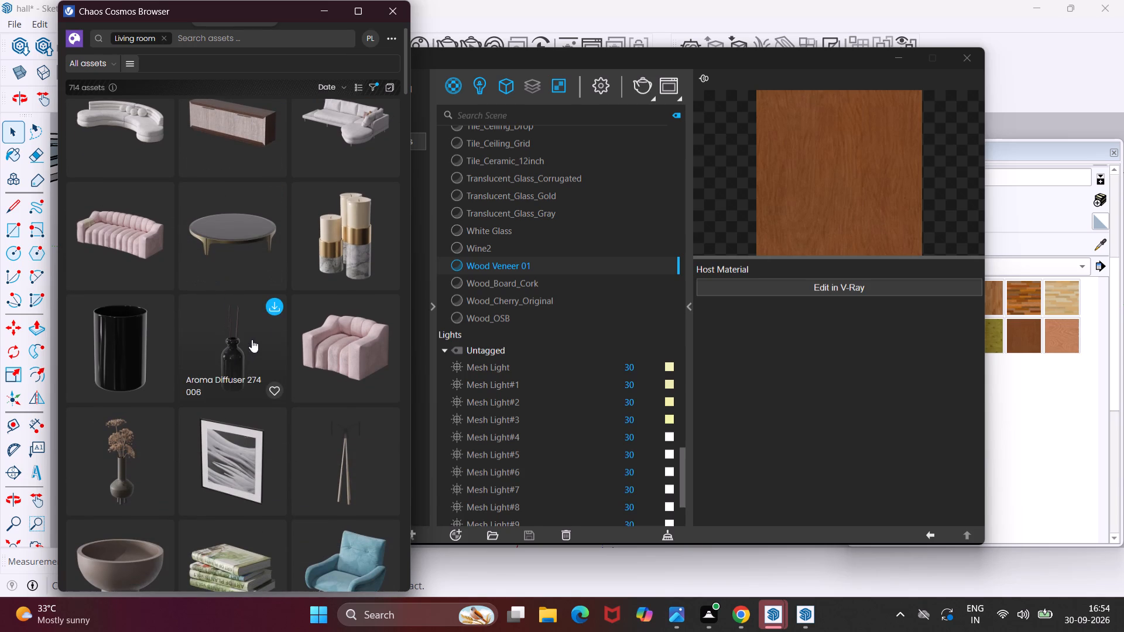
click(274, 307)
scroll(209, 321, down, 2)
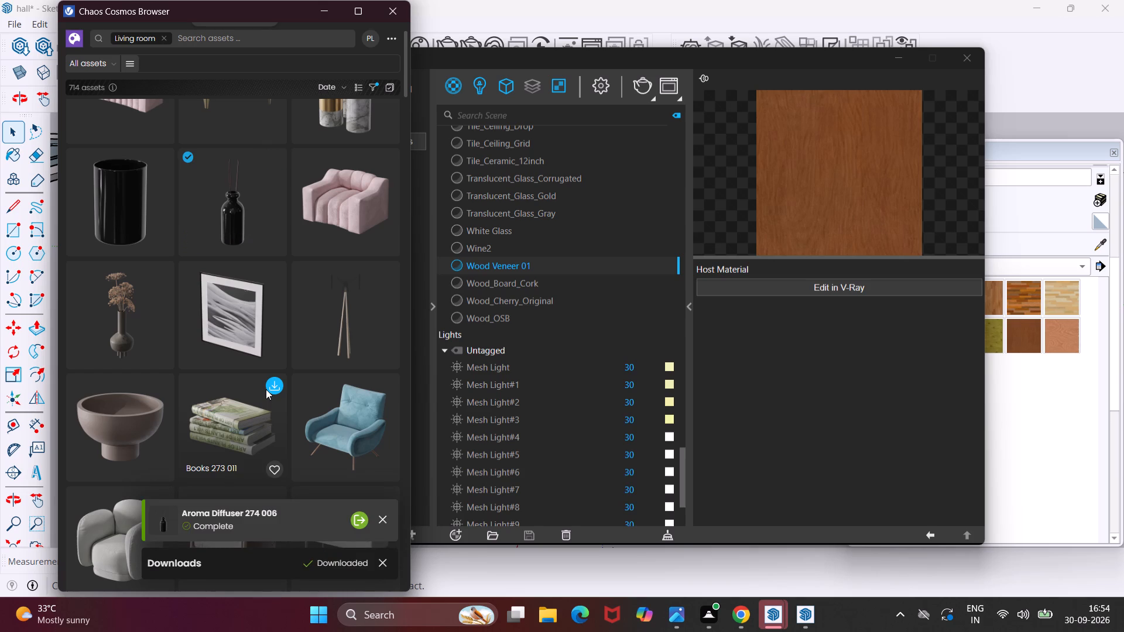
click(266, 389)
Look through the Living room assets past the armchairs, chairs and sofas and download Shizu Low Table.
scroll(227, 374, down, 3)
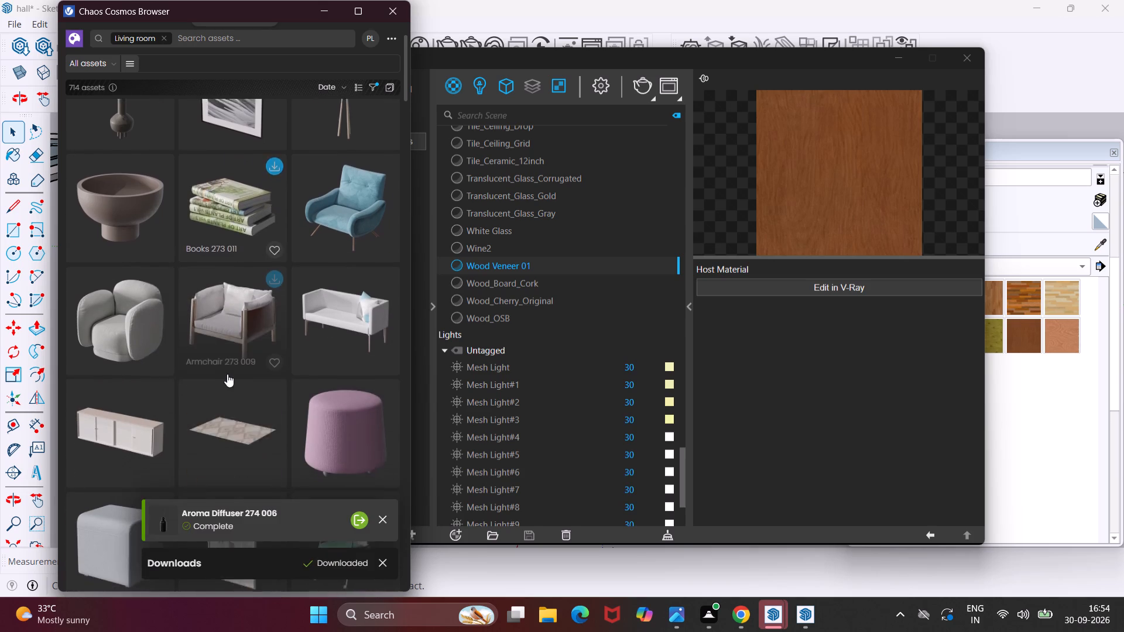
scroll(227, 374, down, 4)
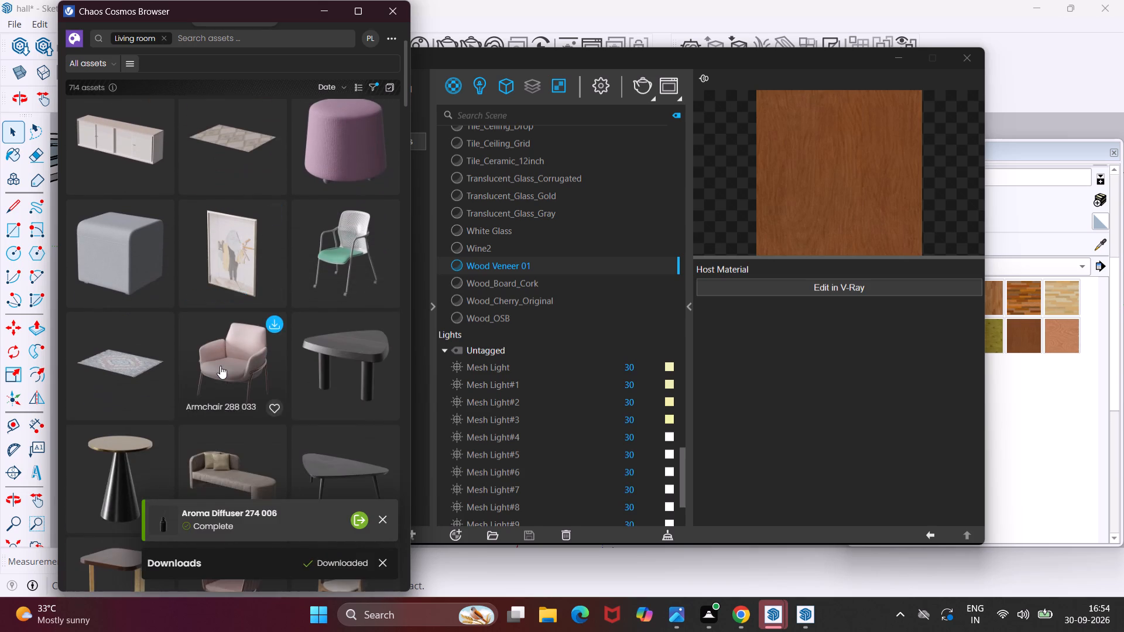
scroll(220, 366, down, 5)
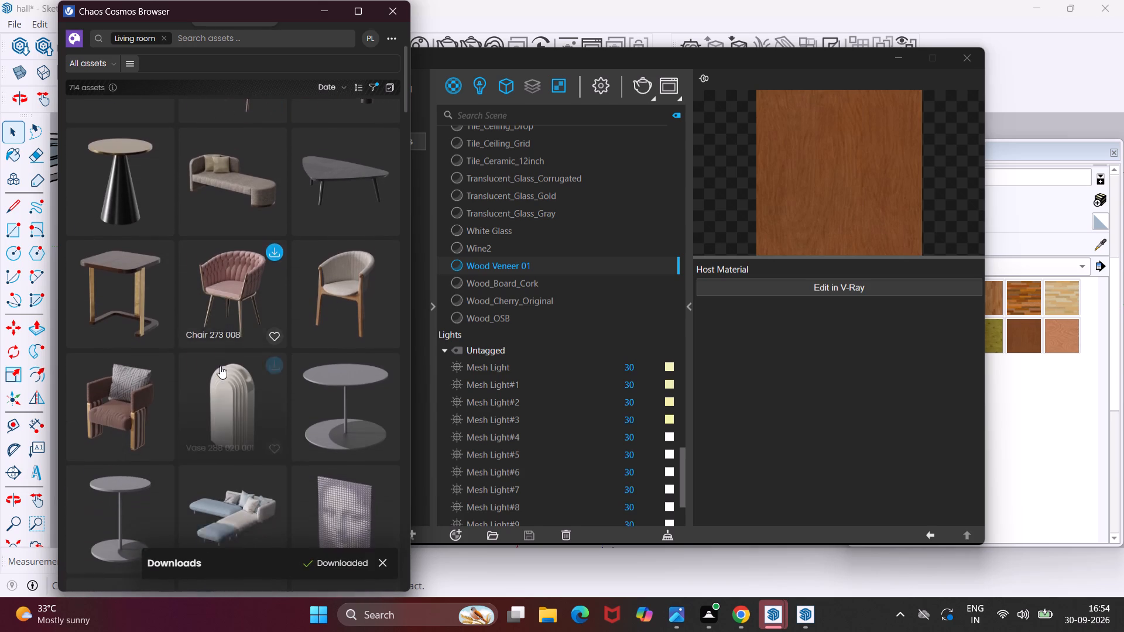
scroll(220, 366, down, 4)
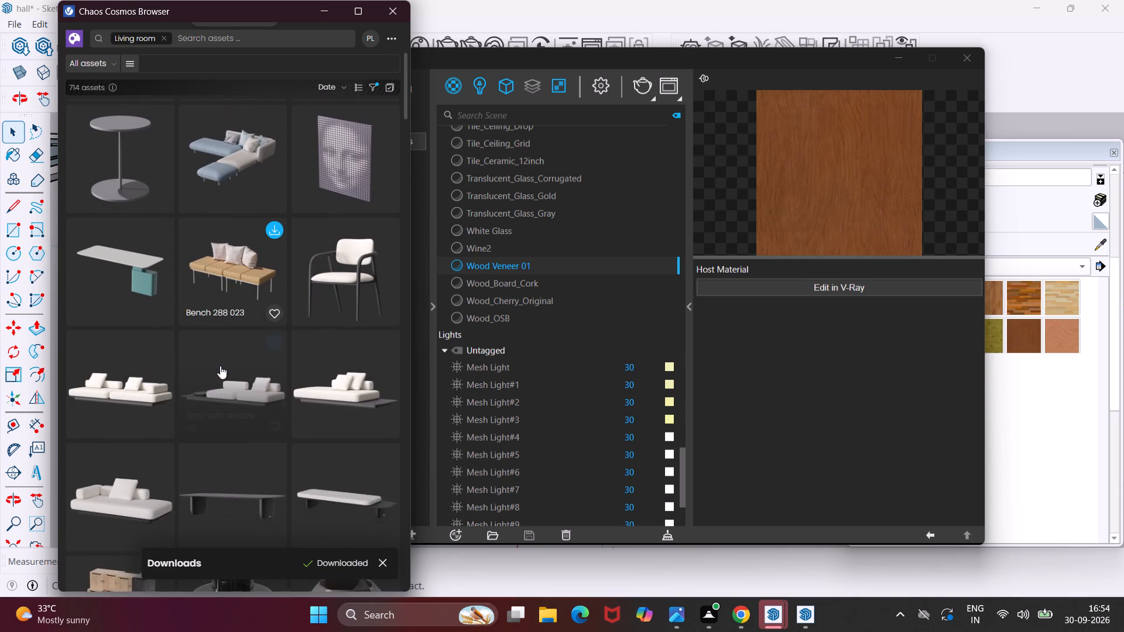
scroll(220, 366, down, 2)
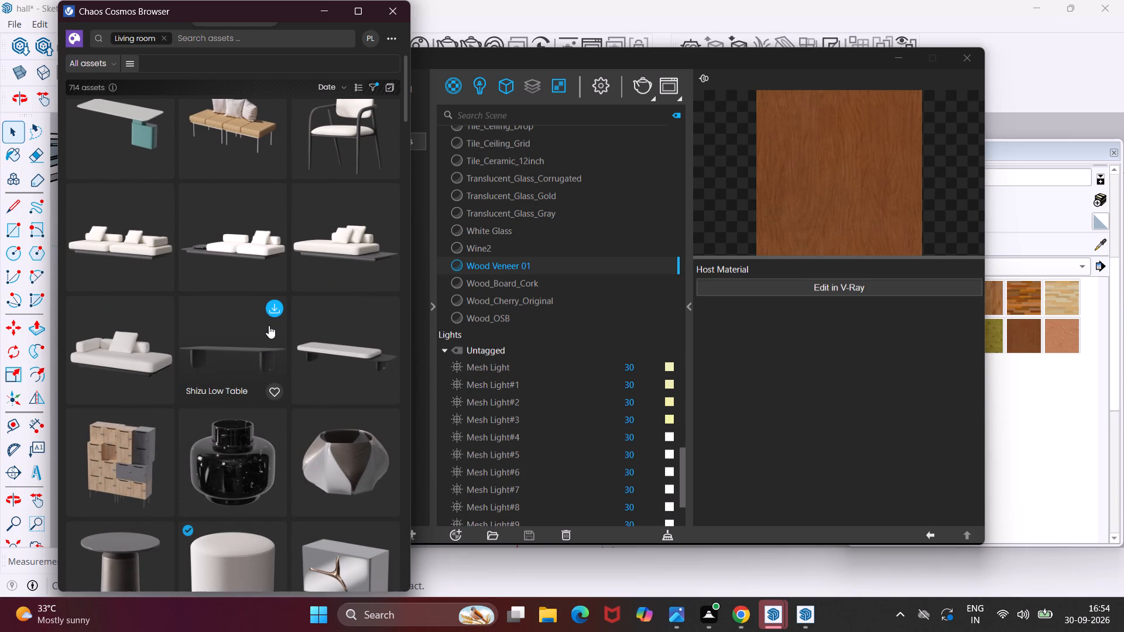
click(270, 311)
Browse further through the Living room assets, examining the vases, poufs, armchairs, sofas, cabinets and coffee tables for more pieces.
scroll(226, 326, down, 3)
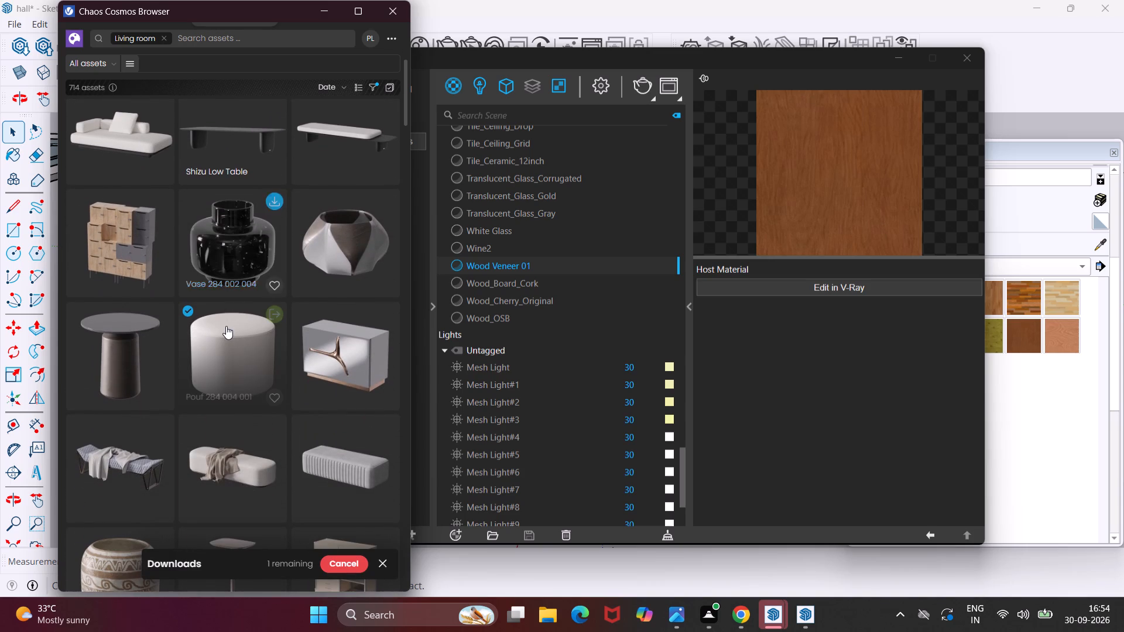
scroll(226, 327, down, 5)
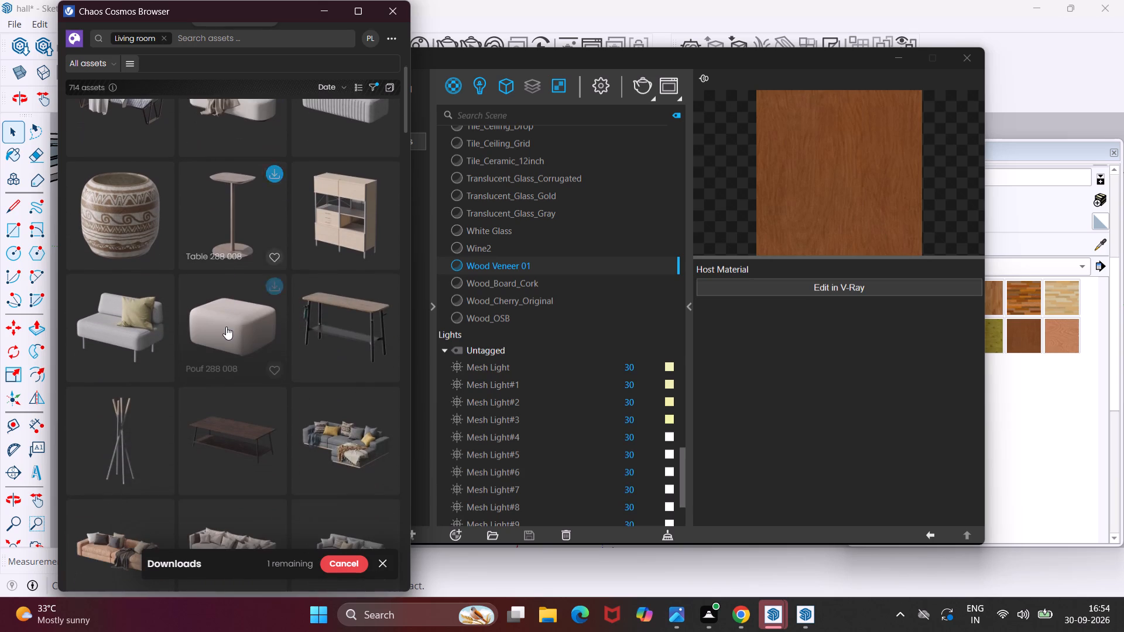
scroll(226, 327, down, 7)
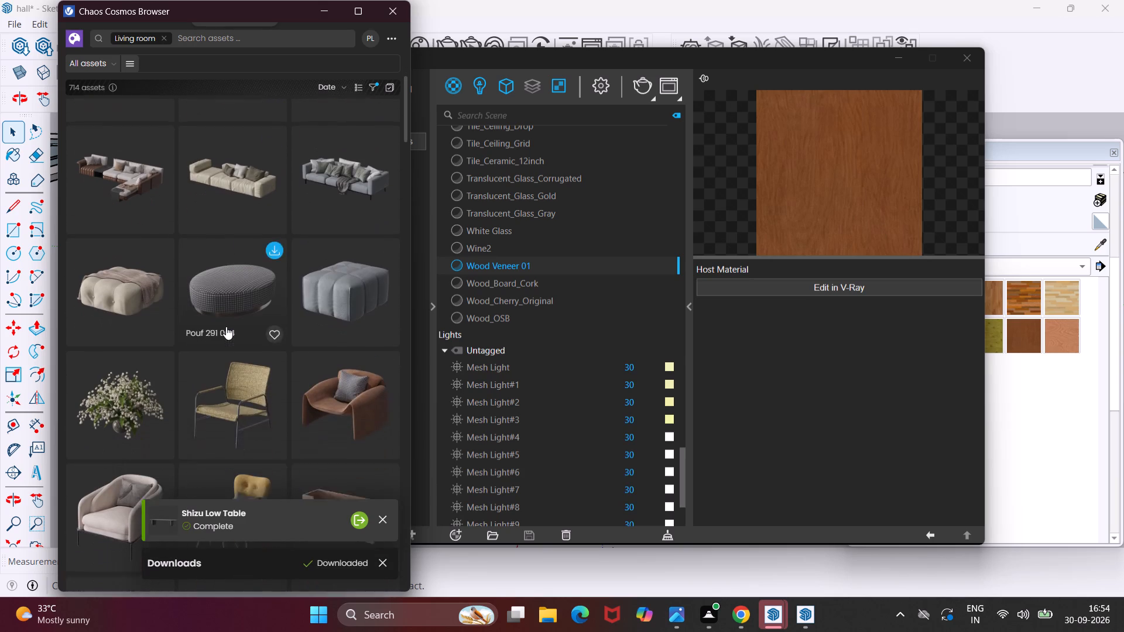
scroll(226, 327, down, 3)
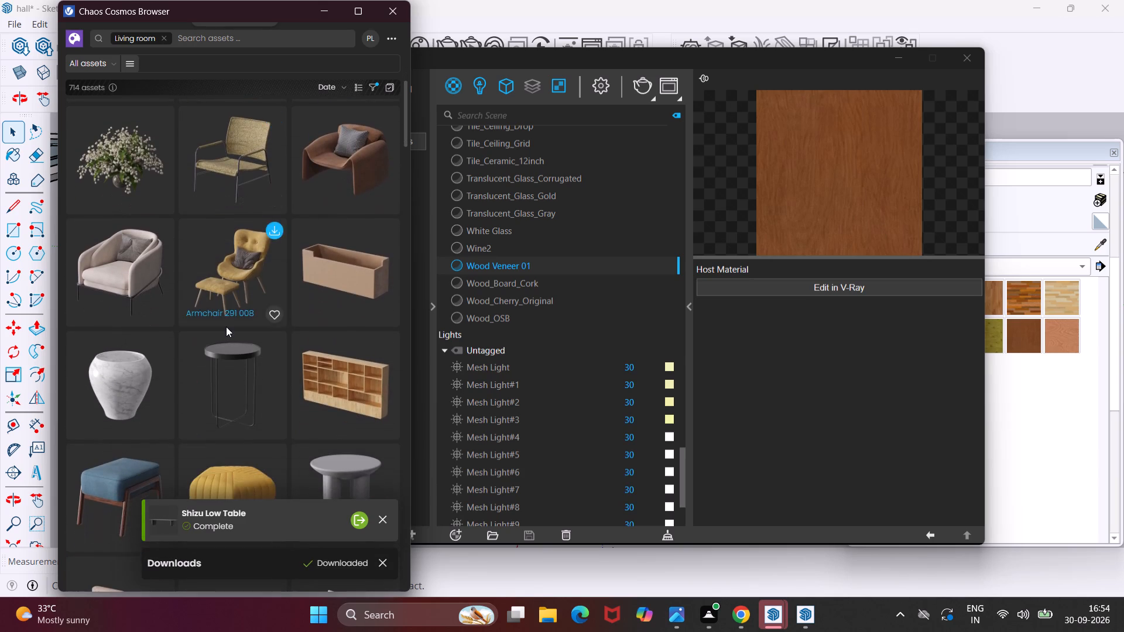
scroll(226, 327, down, 3)
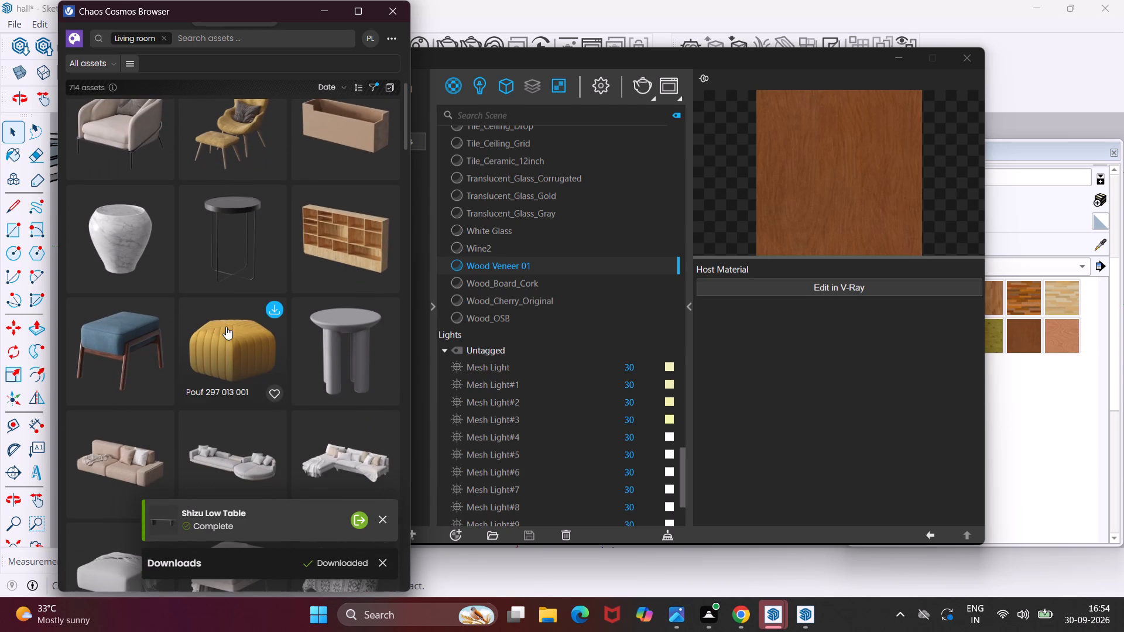
scroll(226, 327, down, 9)
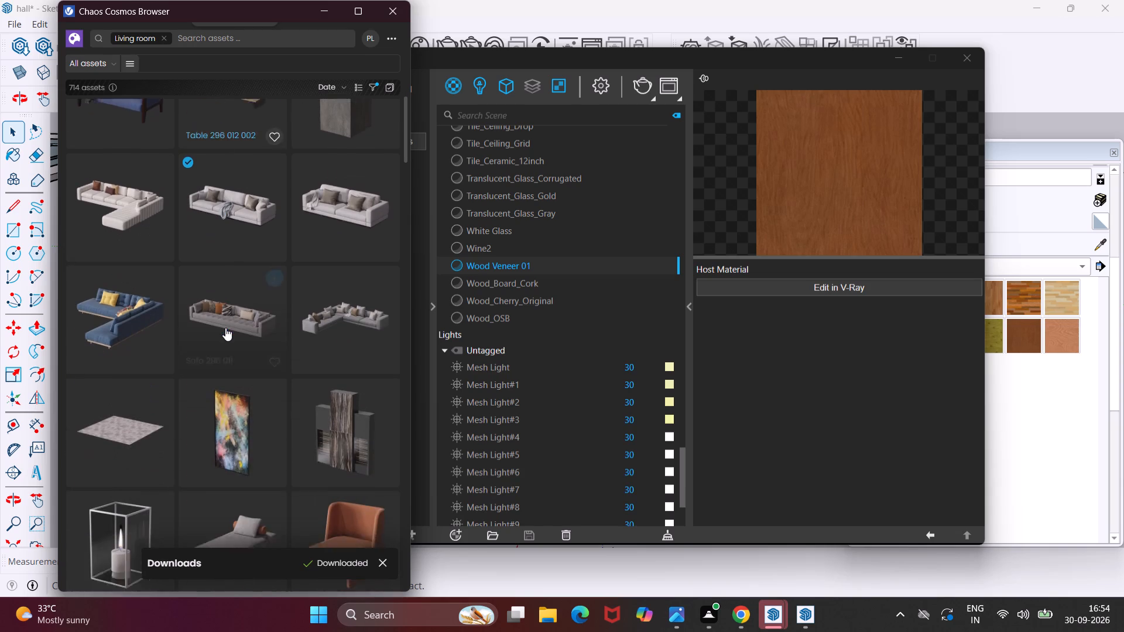
scroll(225, 328, down, 5)
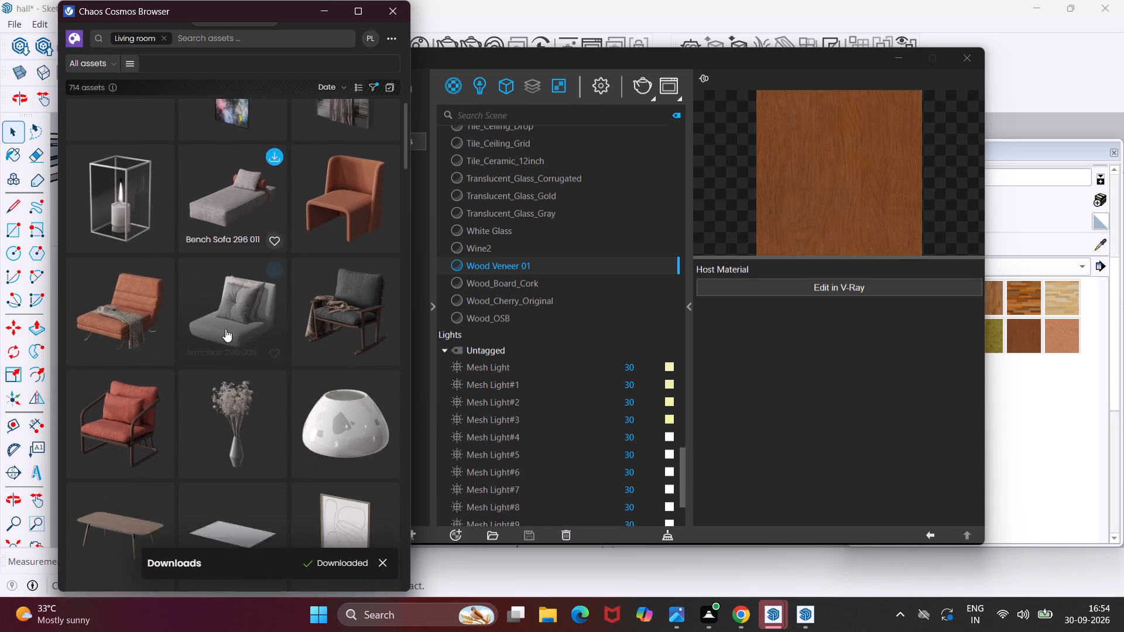
scroll(225, 329, down, 6)
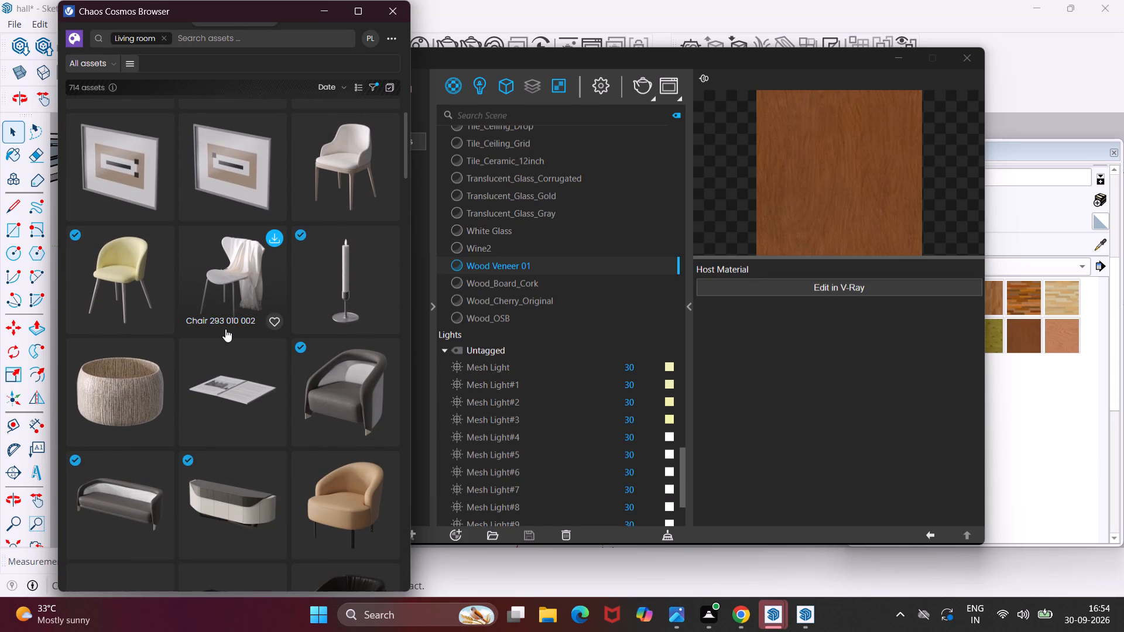
scroll(225, 329, down, 12)
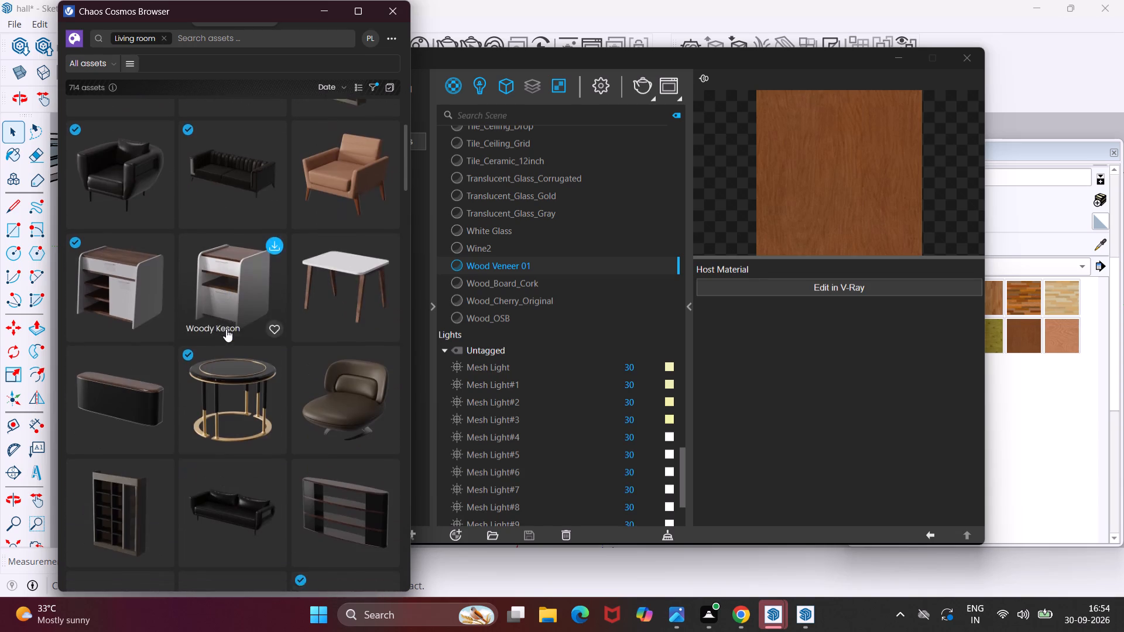
scroll(226, 329, down, 11)
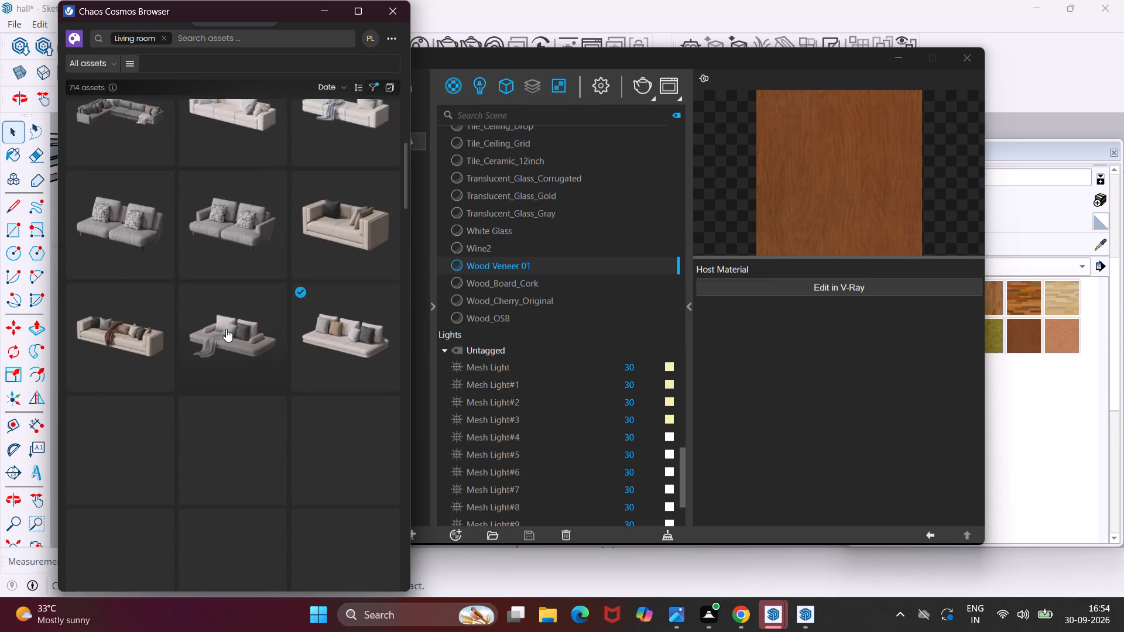
scroll(226, 329, down, 9)
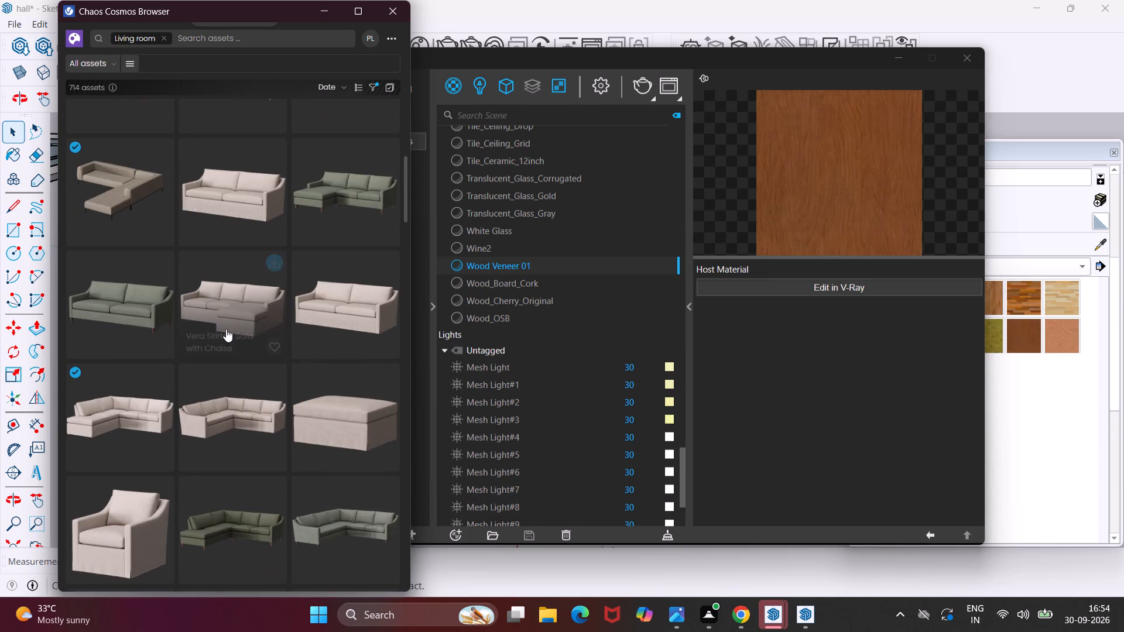
scroll(226, 329, down, 20)
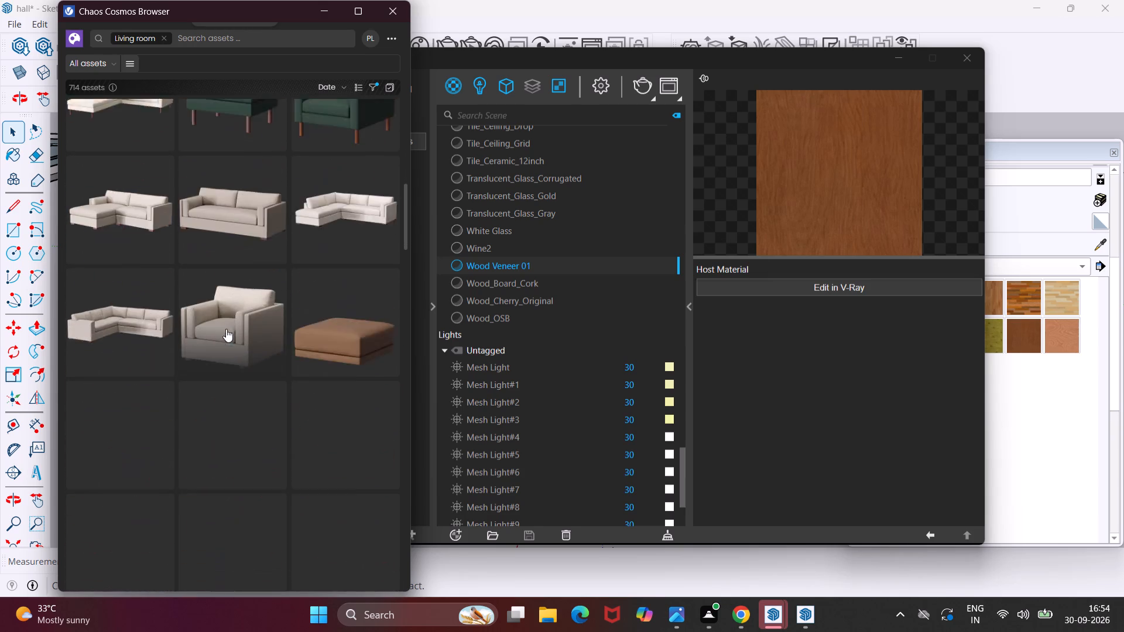
scroll(226, 329, down, 20)
scroll(226, 329, down, 3)
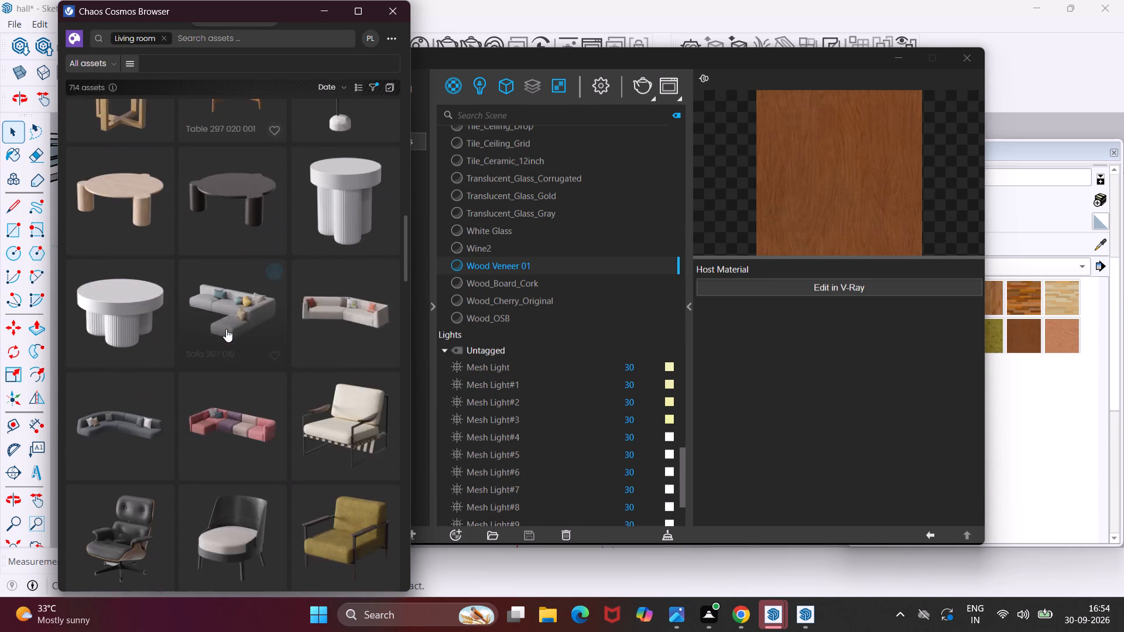
scroll(226, 329, down, 7)
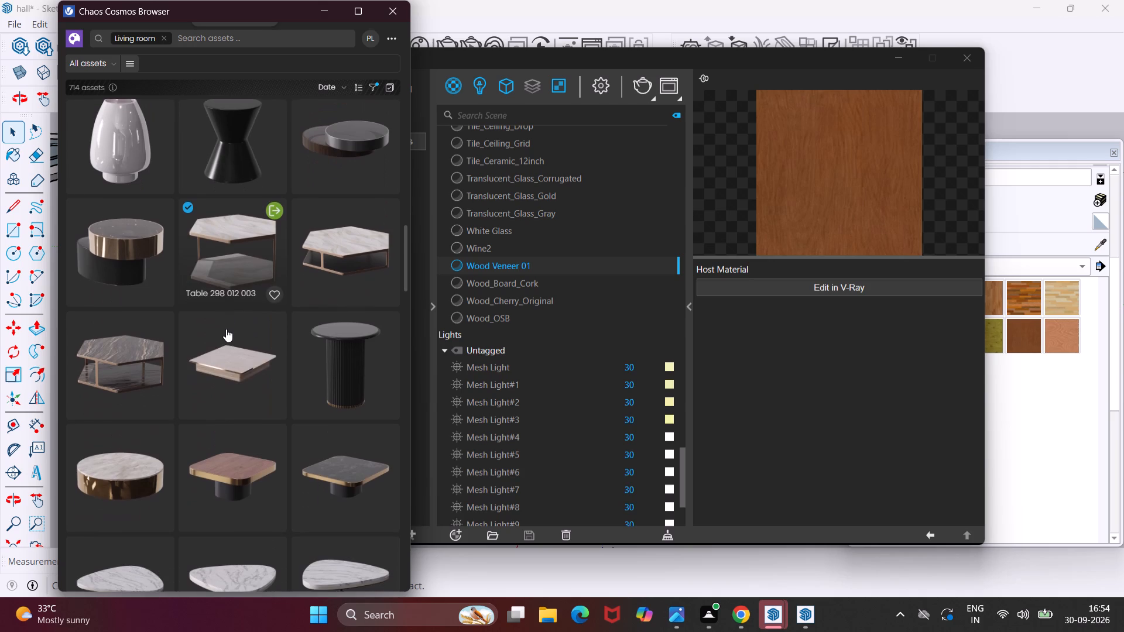
scroll(227, 329, down, 4)
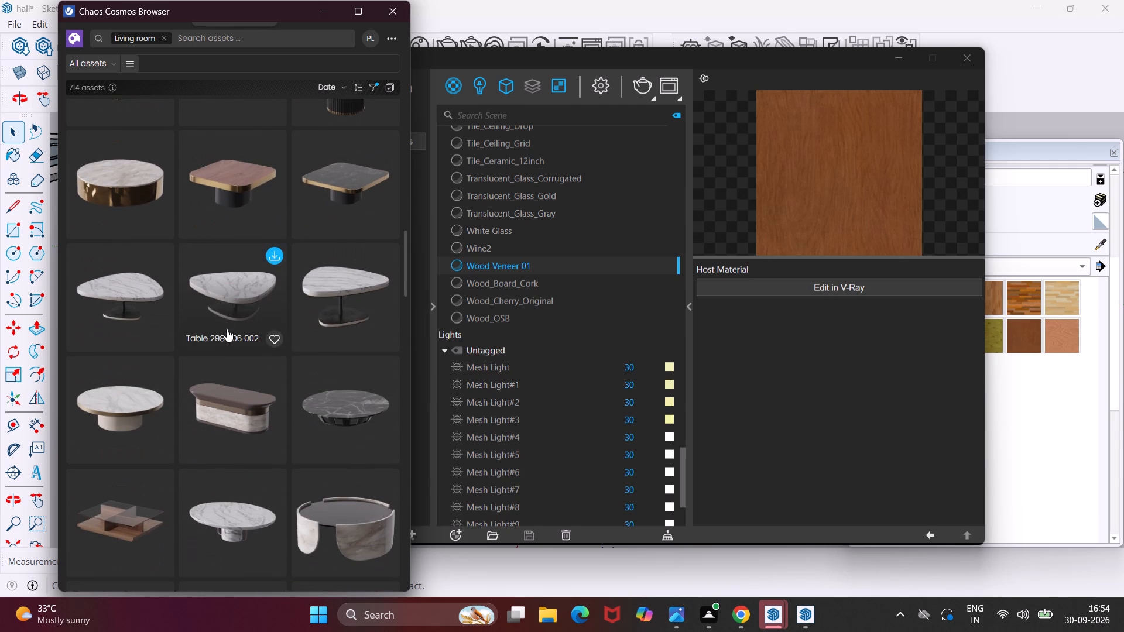
scroll(227, 329, down, 9)
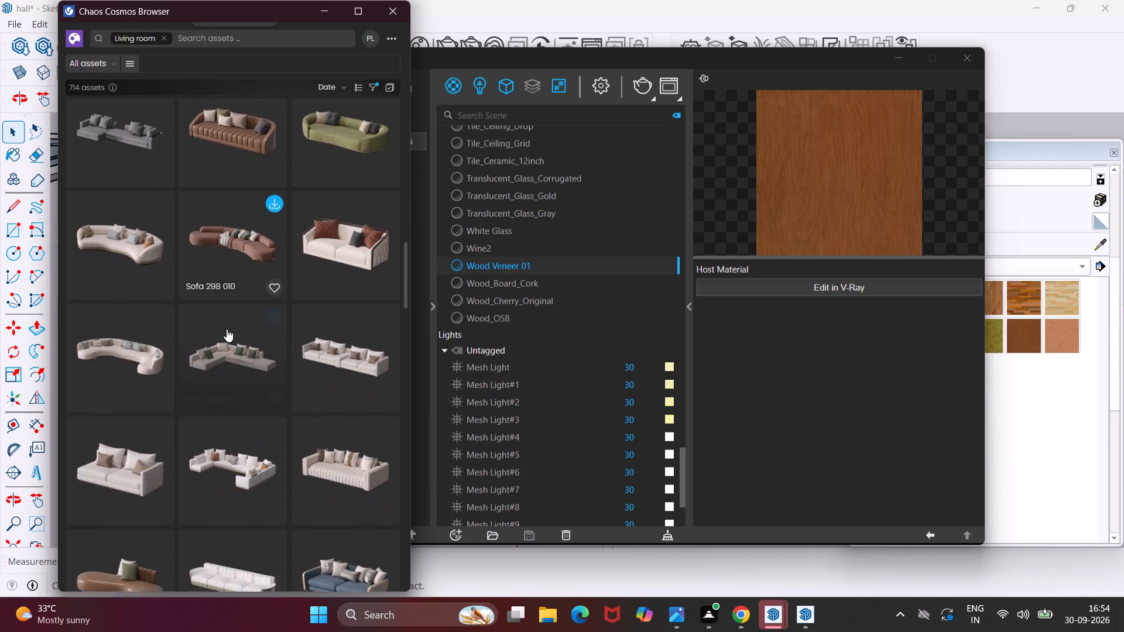
scroll(227, 329, down, 13)
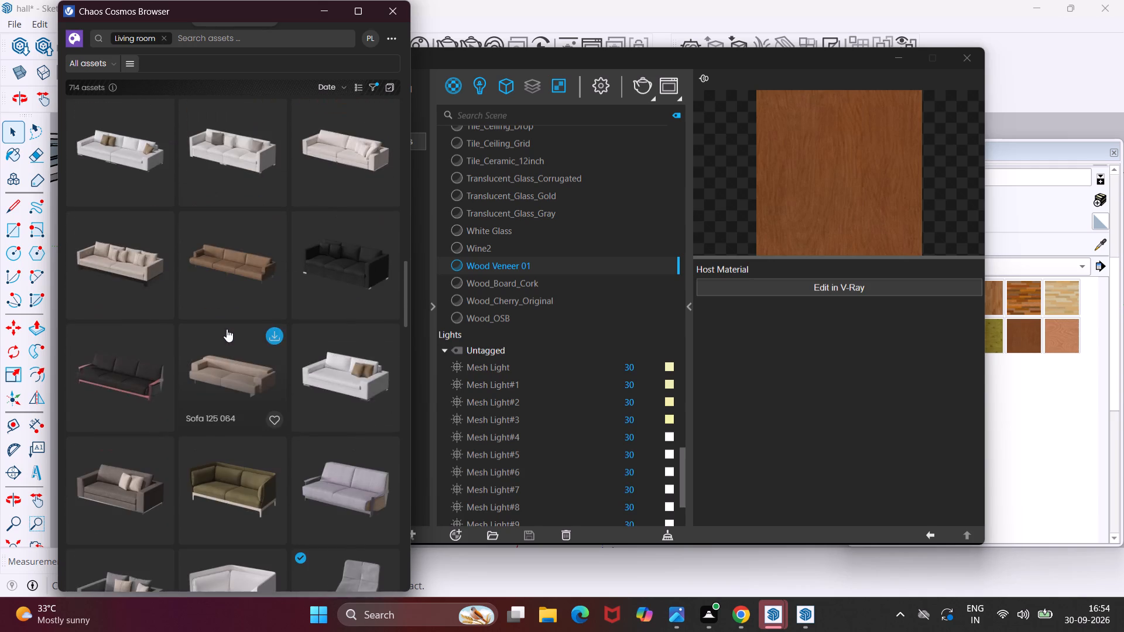
scroll(227, 329, down, 15)
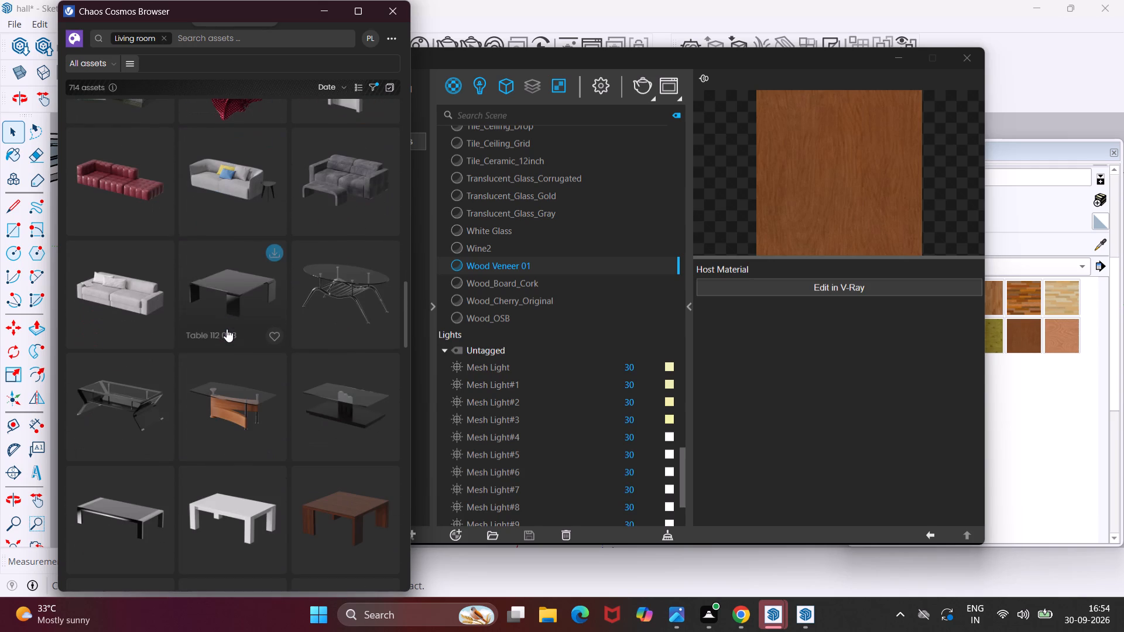
Search the Living room assets for "tv" and download TV Stand 144 020.
click(234, 36)
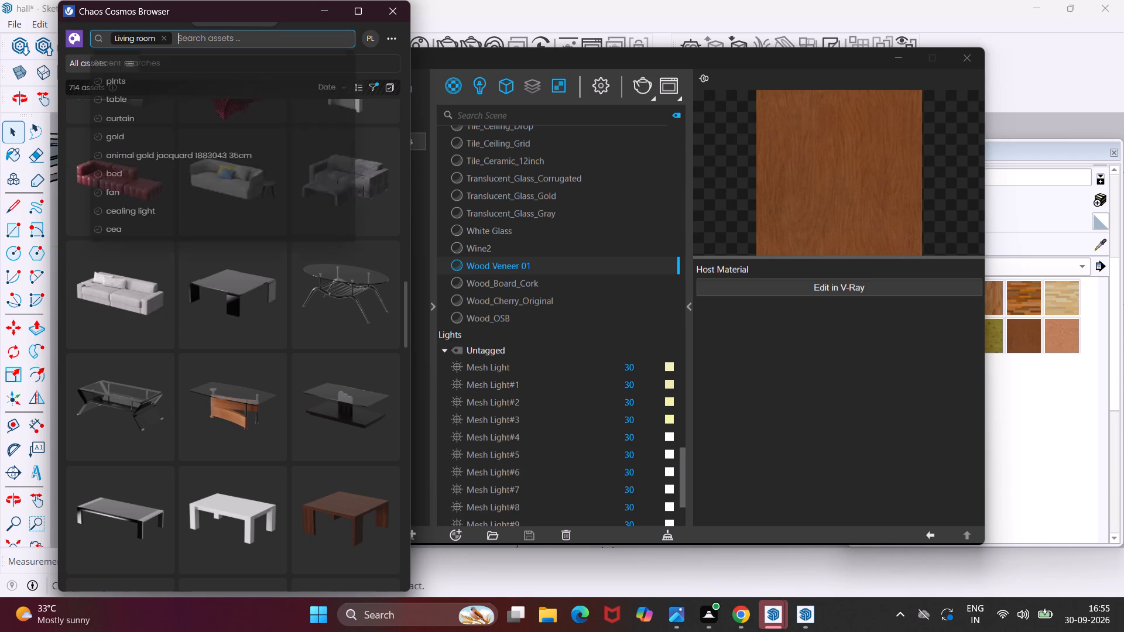
key(t)
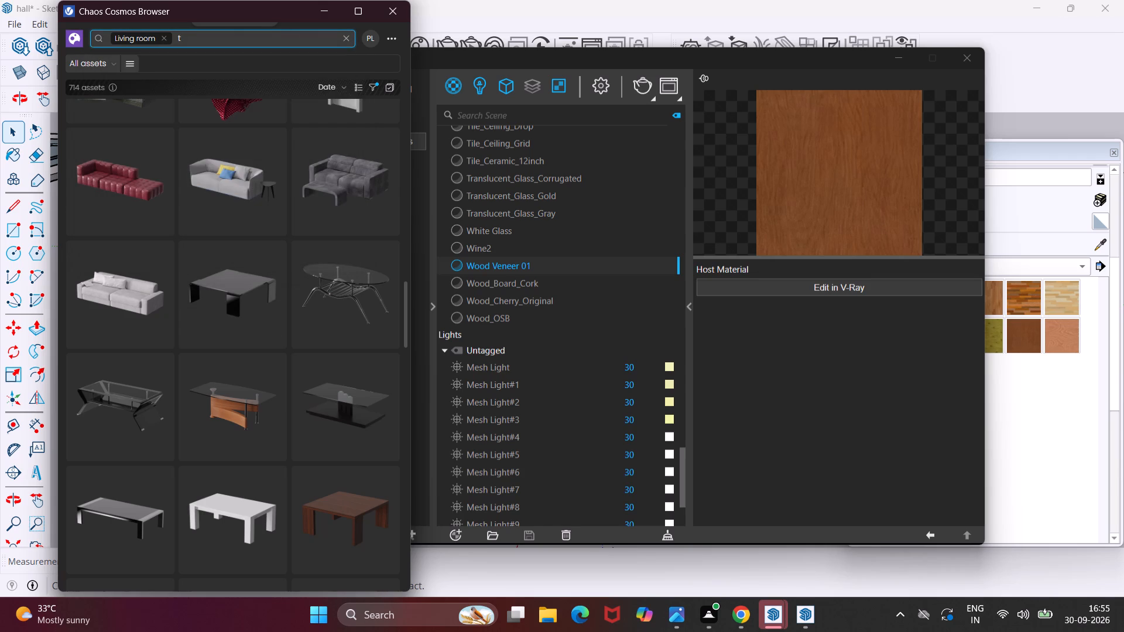
key(v)
key(Return)
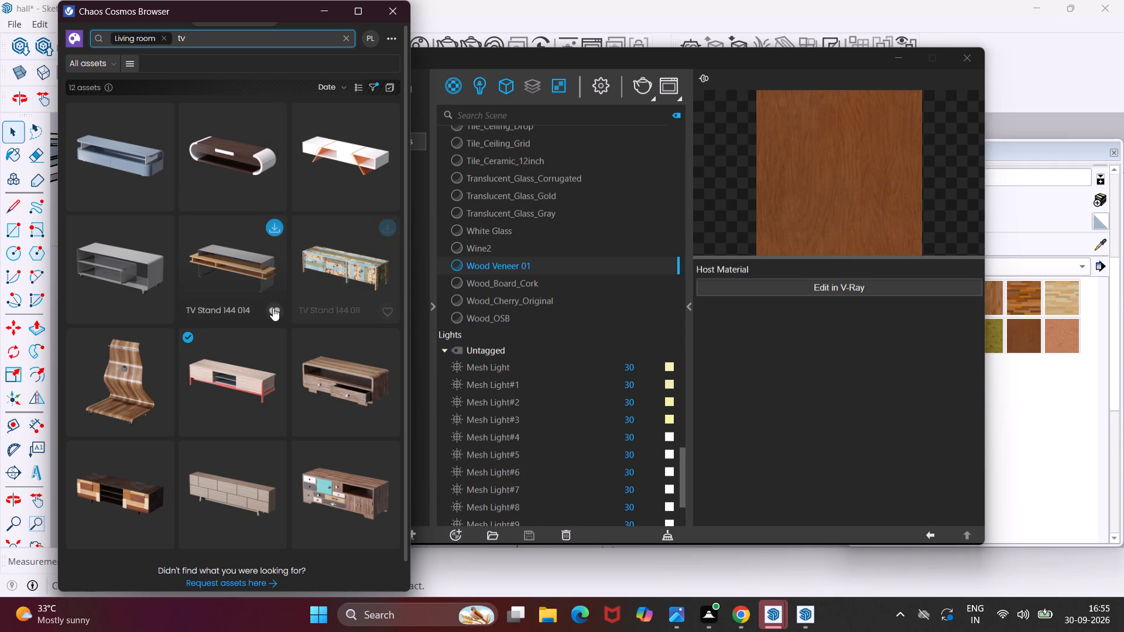
scroll(273, 308, down, 5)
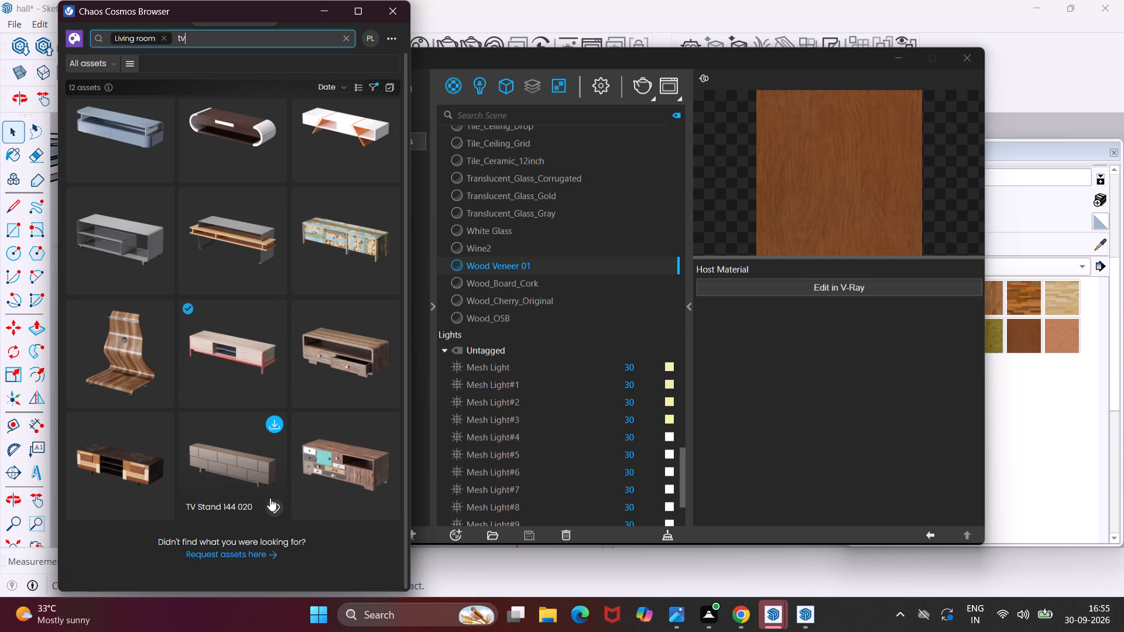
click(277, 419)
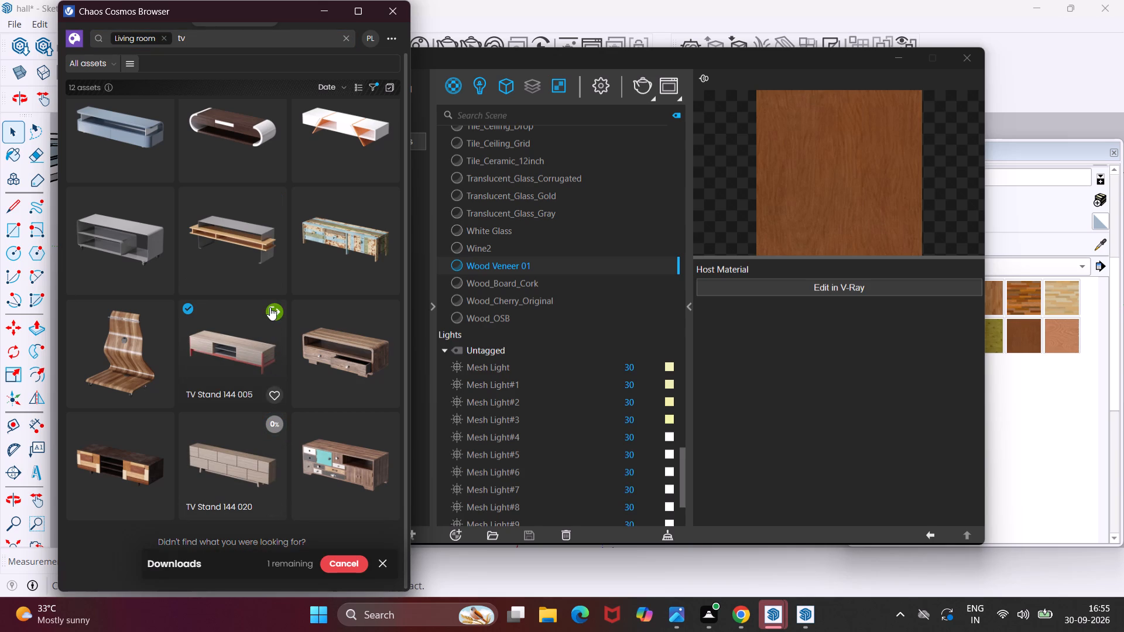
scroll(205, 201, up, 3)
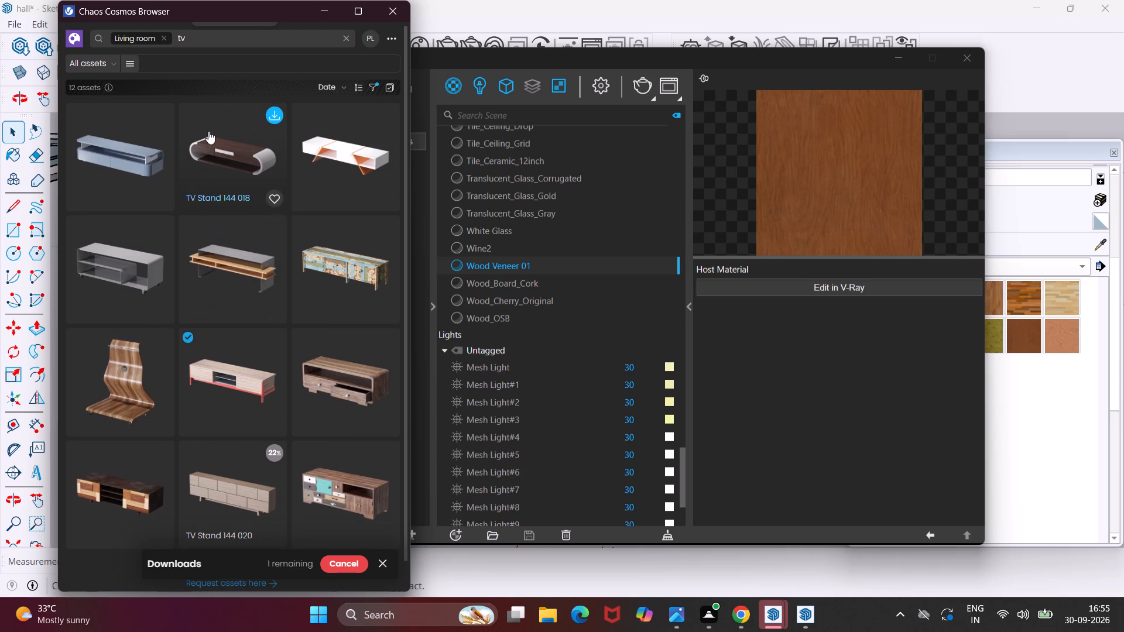
Run the "tv" search again in the Living room assets and close the Chaos Cosmos Browser.
click(209, 36)
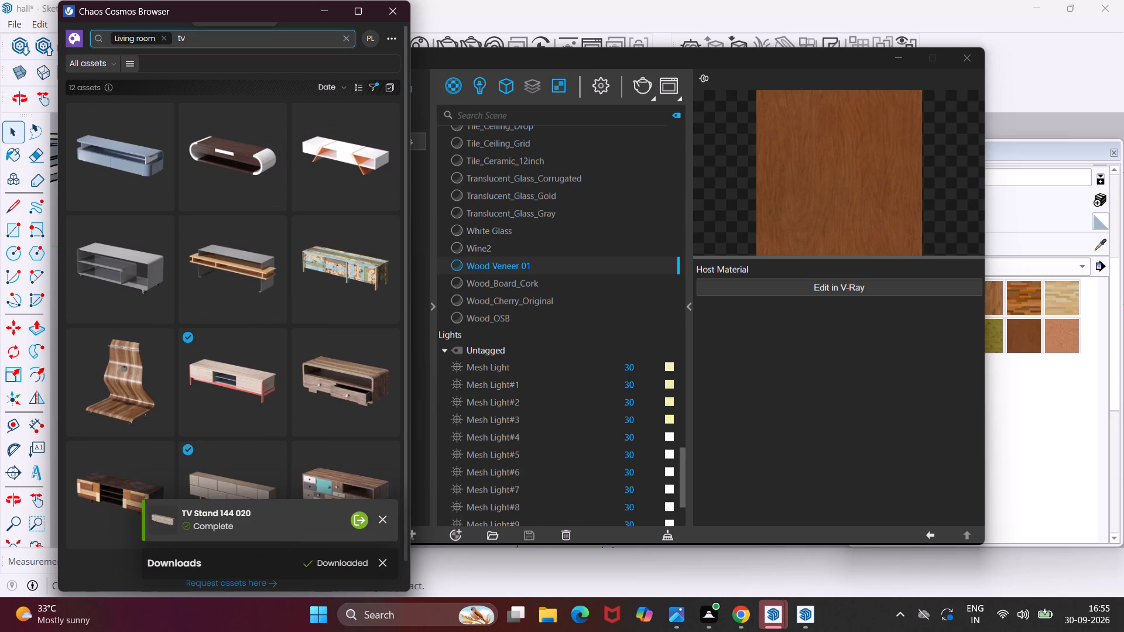
key(space)
key(Return)
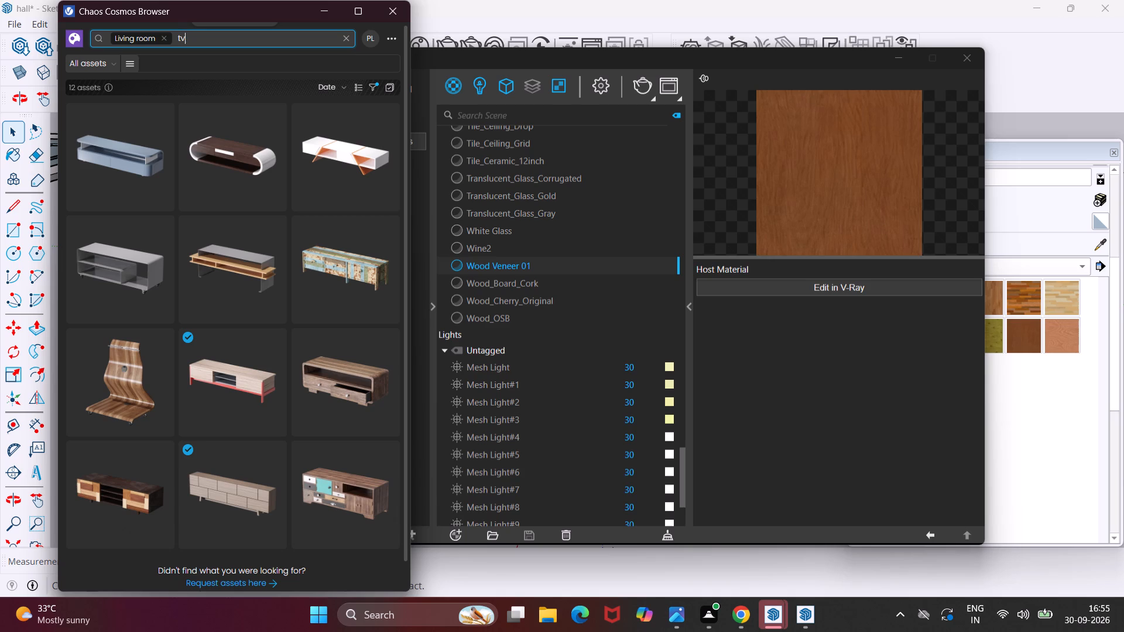
click(390, 12)
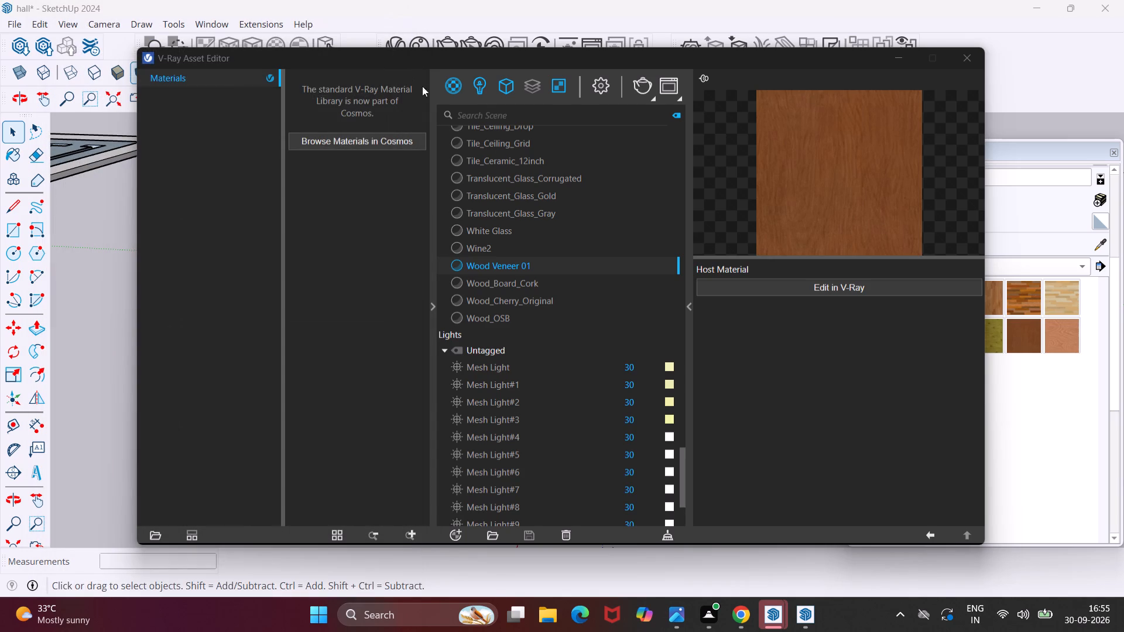
Close the V-Ray Asset Editor and place TV Stand 144 005 from the downloaded Chaos Cosmos assets on the ground outside the hall.
click(976, 53)
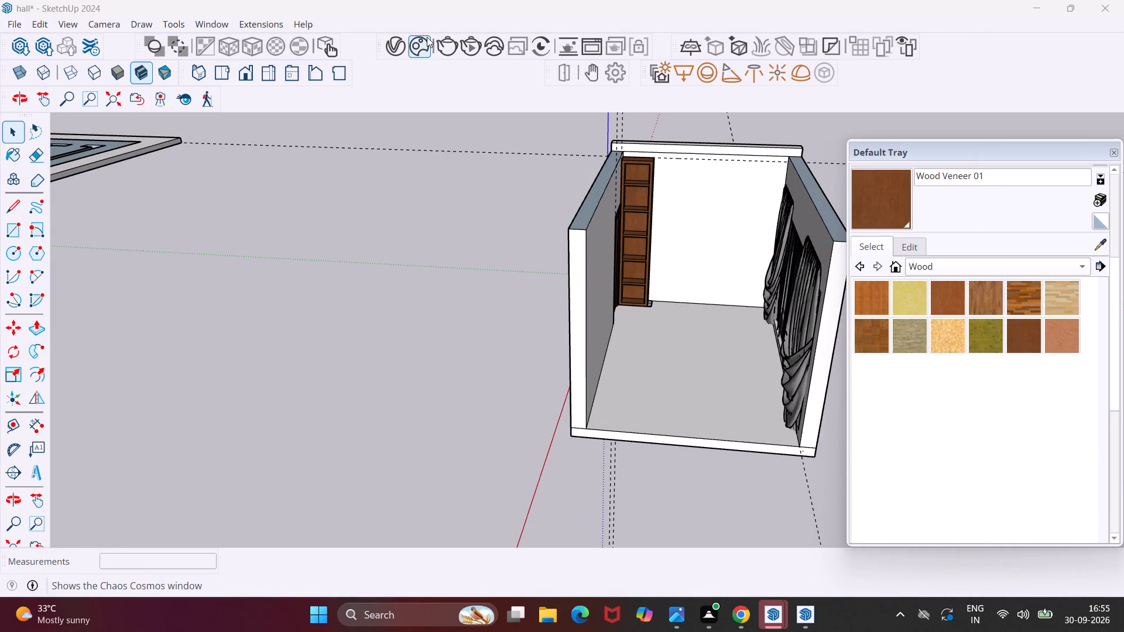
click(427, 37)
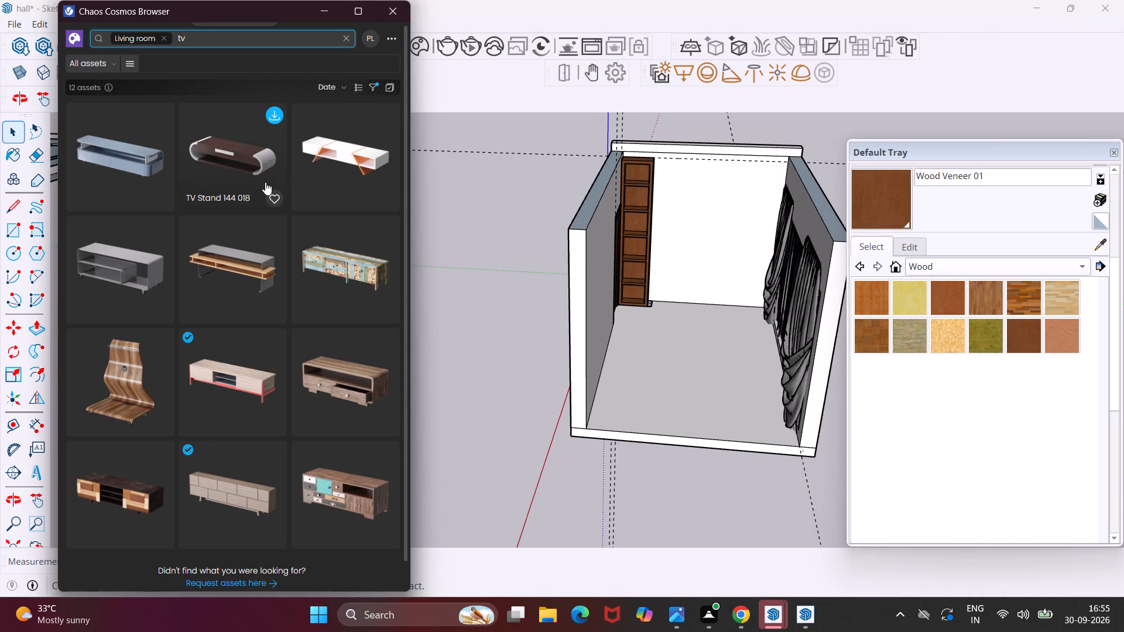
scroll(245, 286, down, 5)
scroll(244, 288, up, 7)
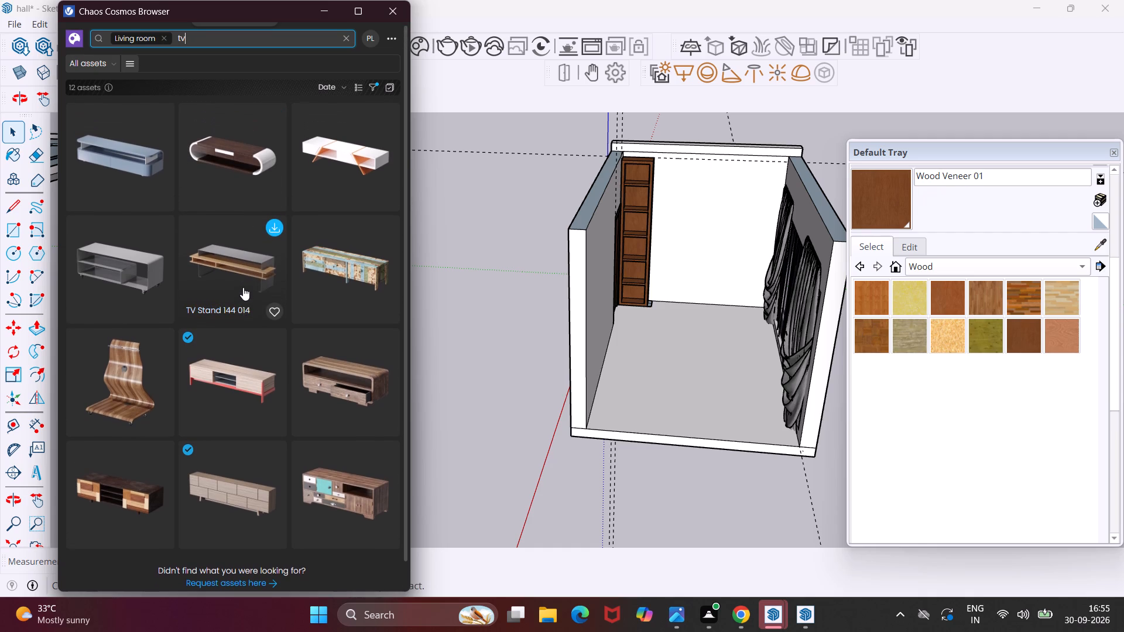
click(112, 66)
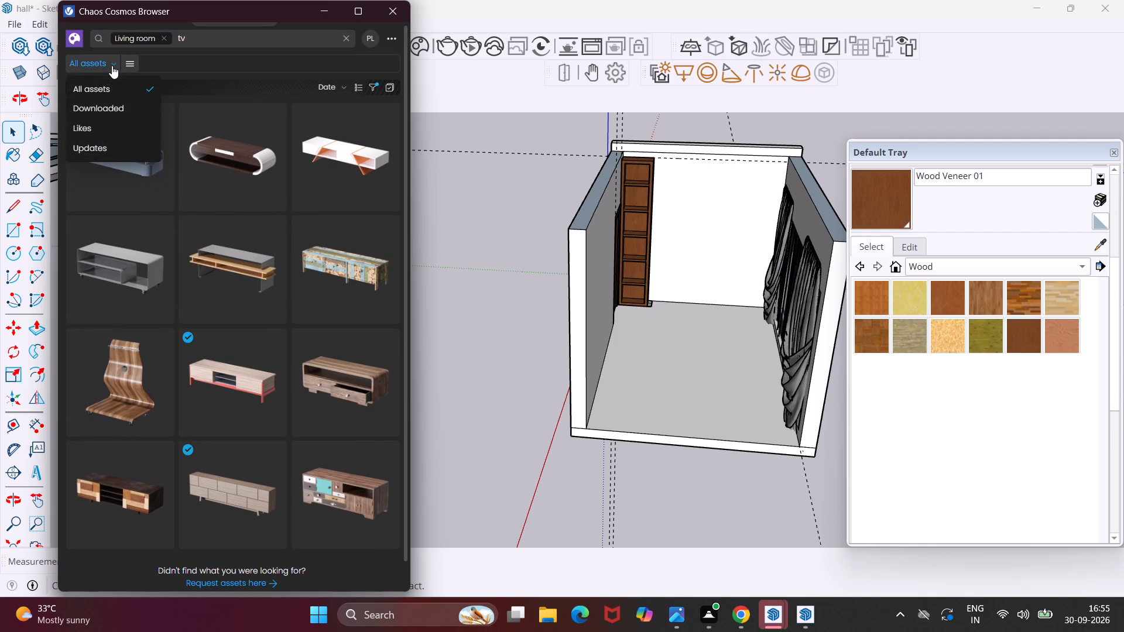
click(107, 104)
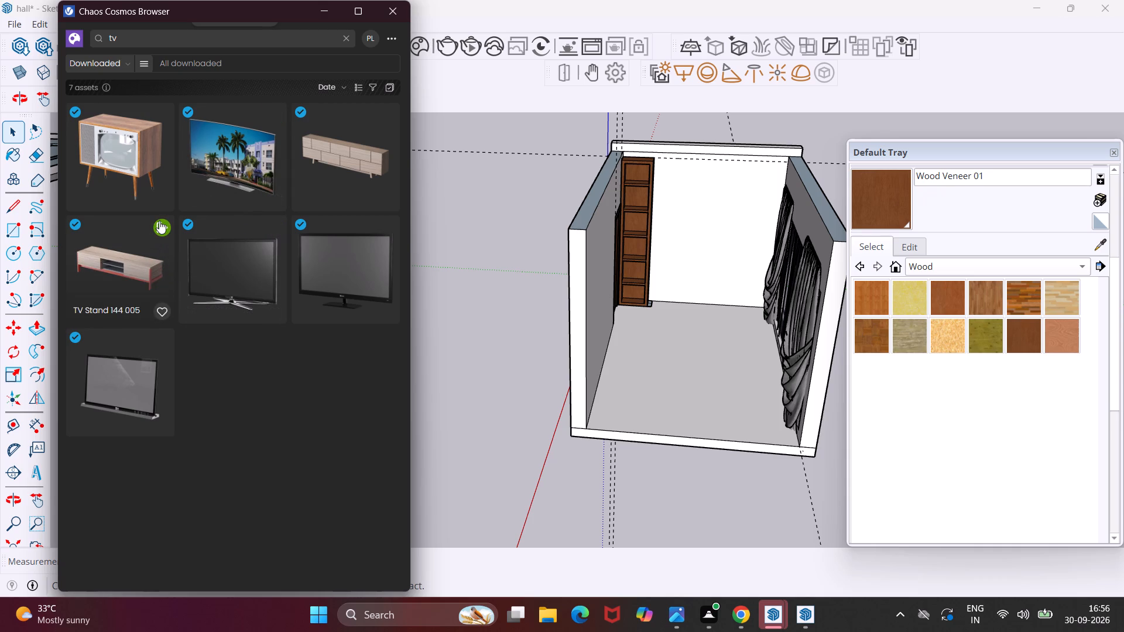
click(159, 221)
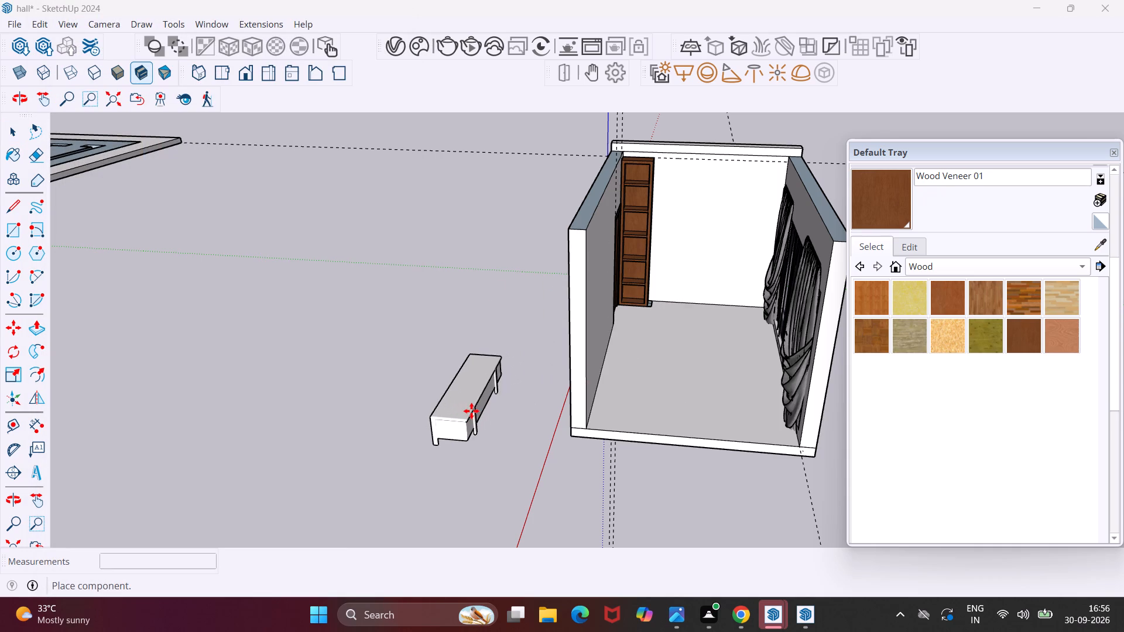
click(471, 411)
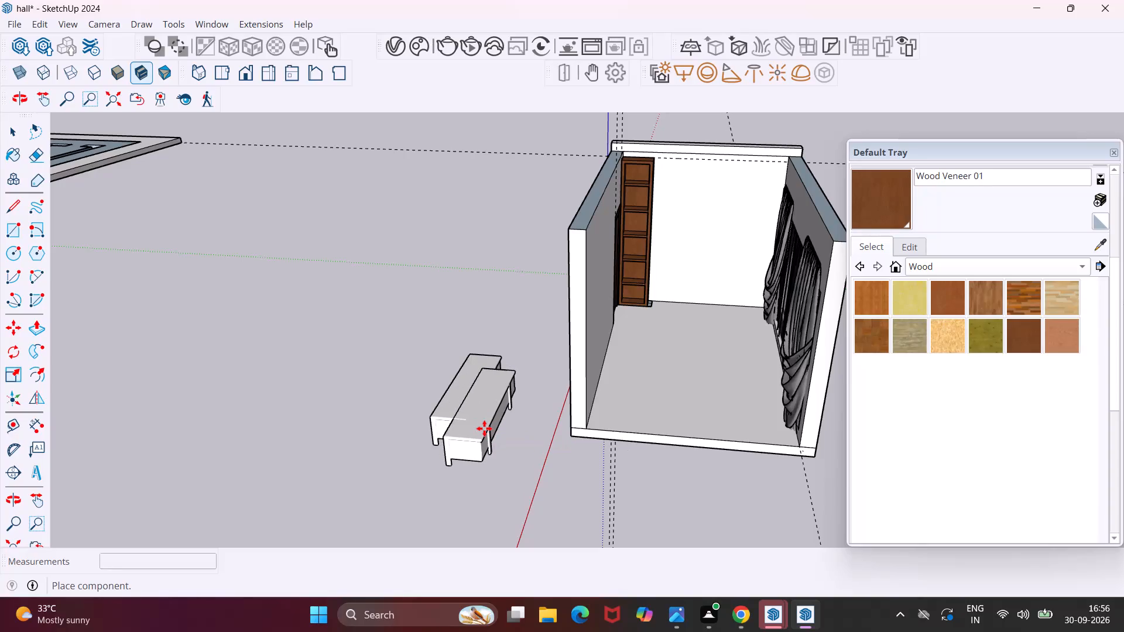
key(Escape)
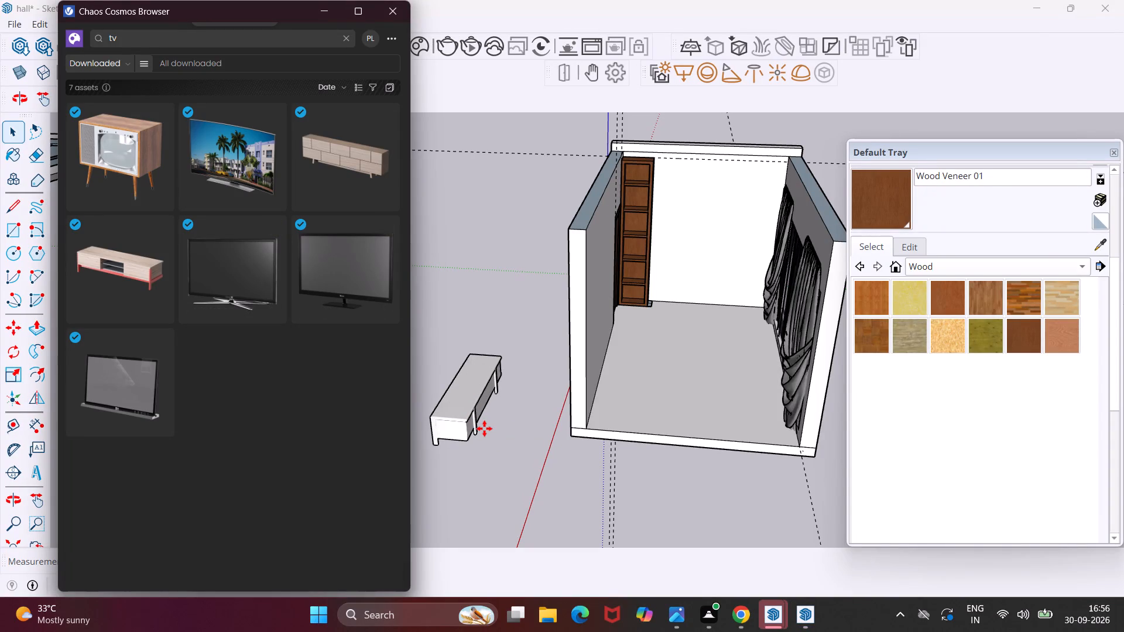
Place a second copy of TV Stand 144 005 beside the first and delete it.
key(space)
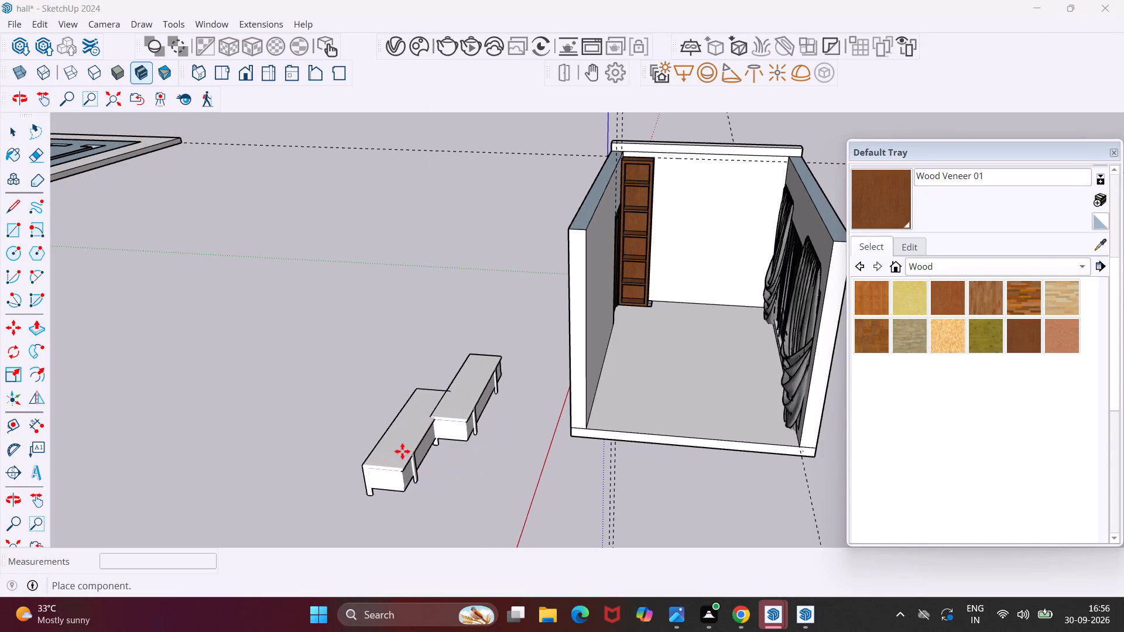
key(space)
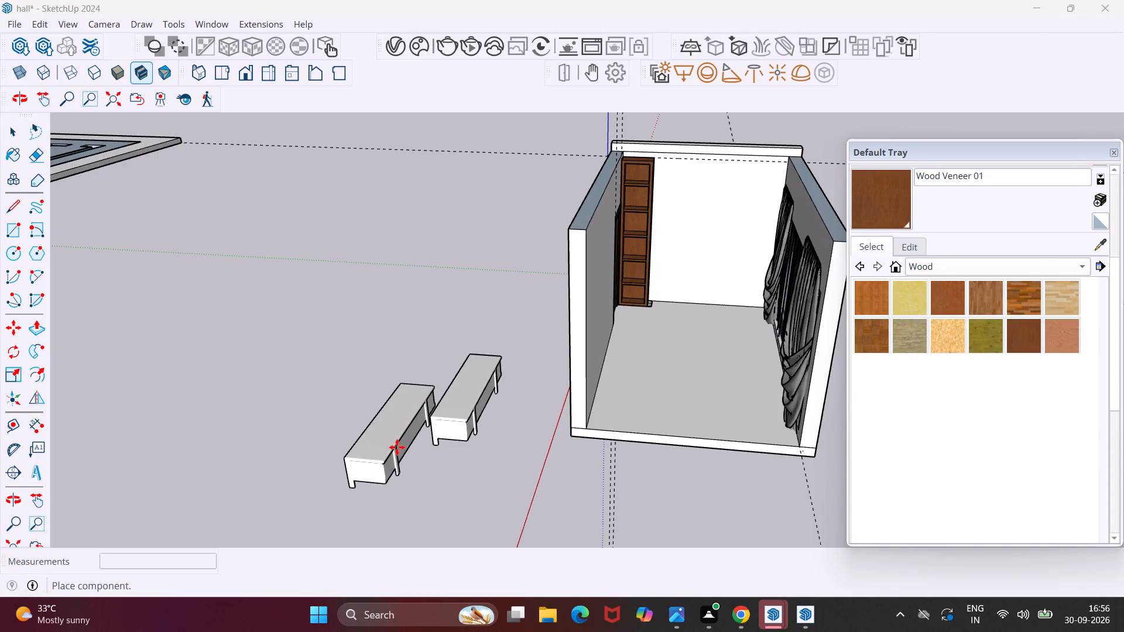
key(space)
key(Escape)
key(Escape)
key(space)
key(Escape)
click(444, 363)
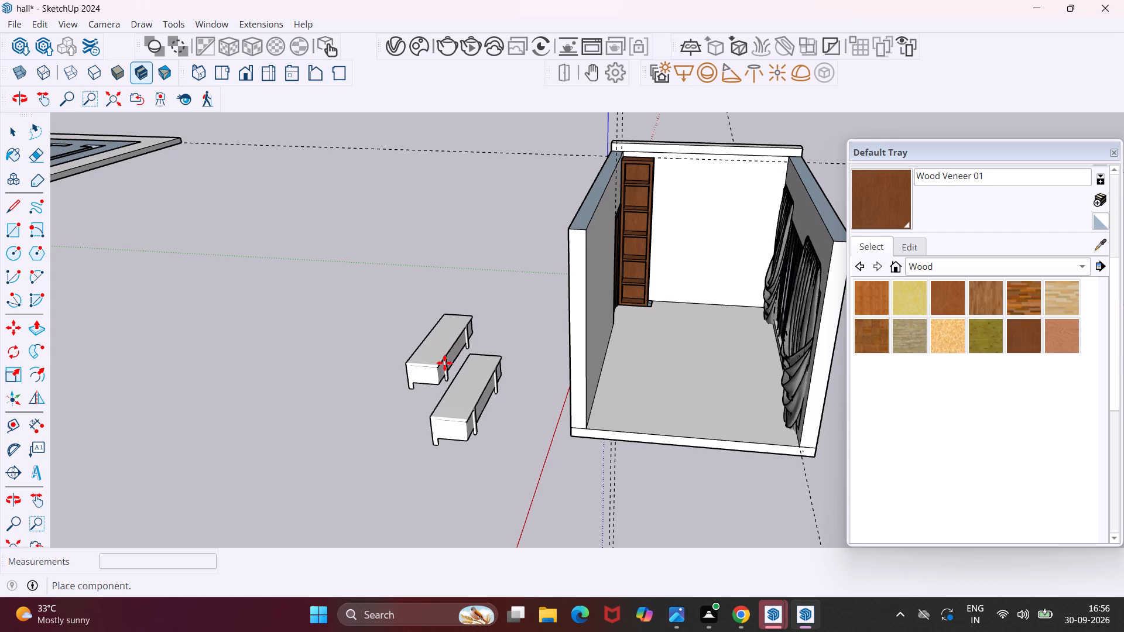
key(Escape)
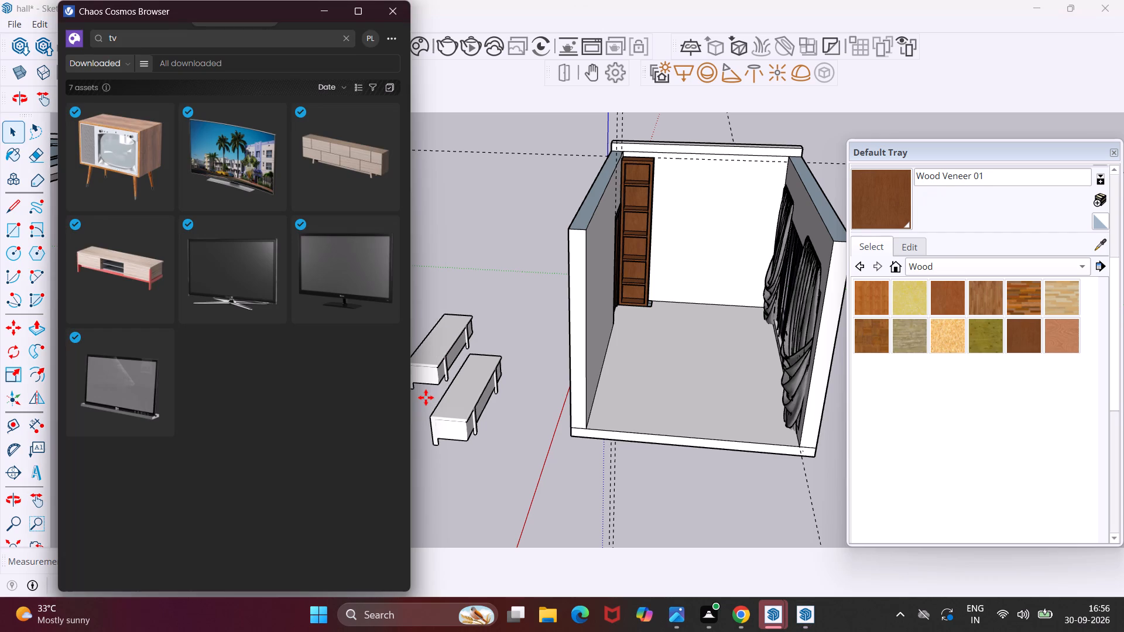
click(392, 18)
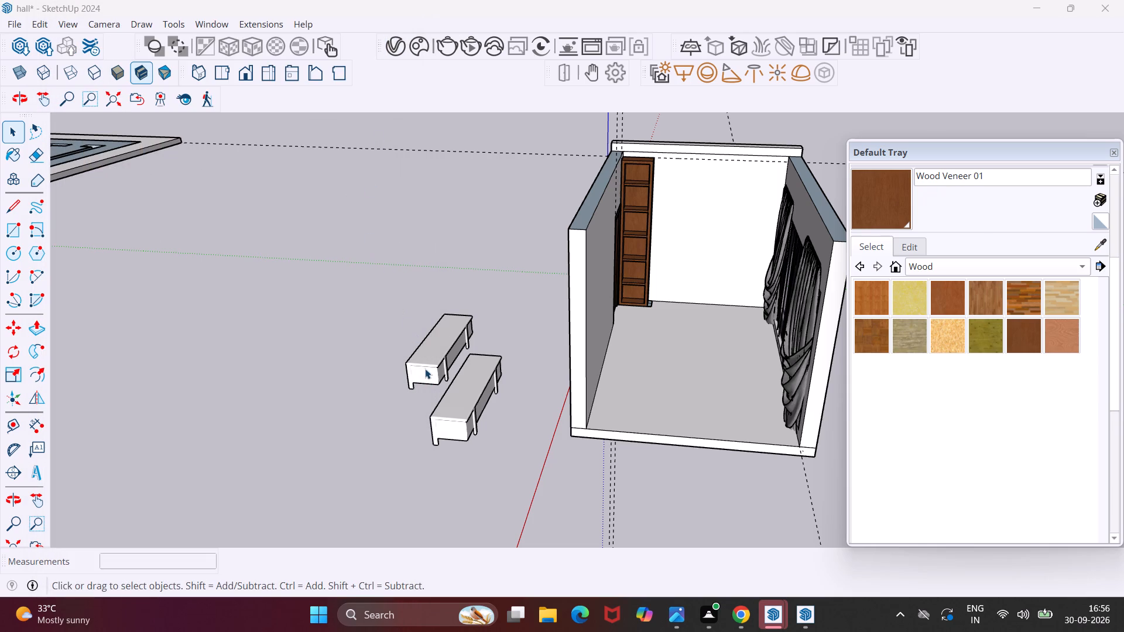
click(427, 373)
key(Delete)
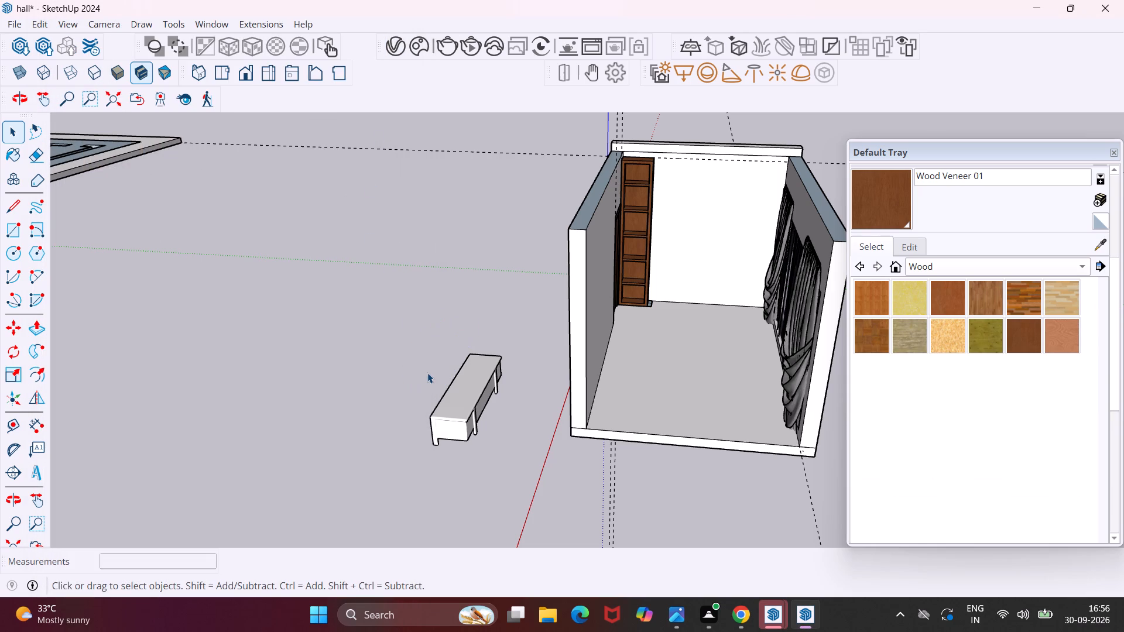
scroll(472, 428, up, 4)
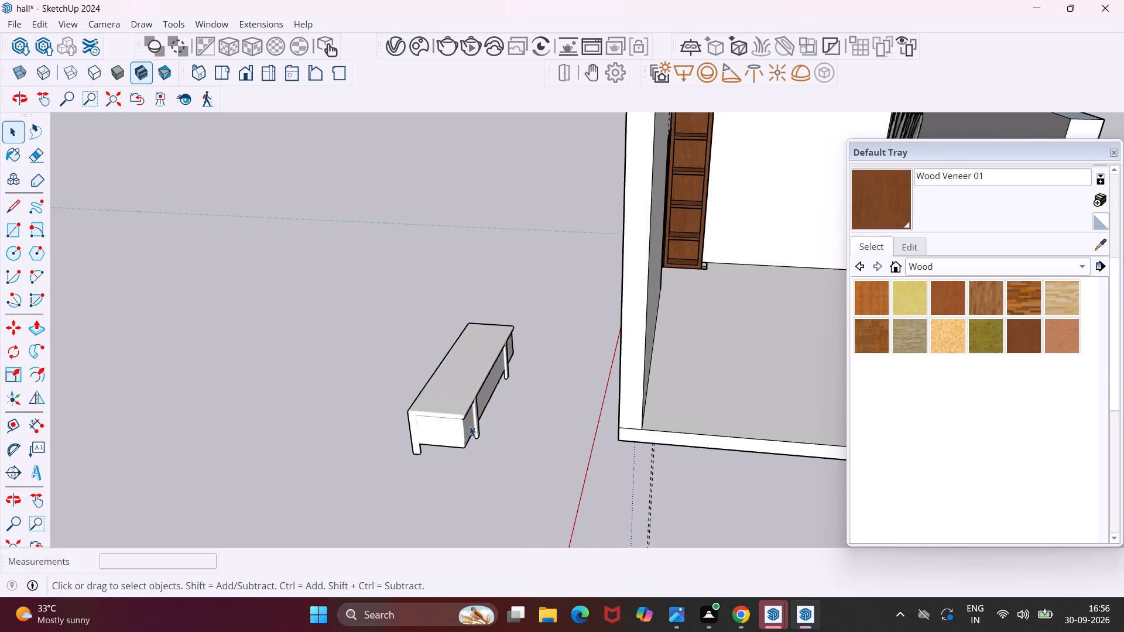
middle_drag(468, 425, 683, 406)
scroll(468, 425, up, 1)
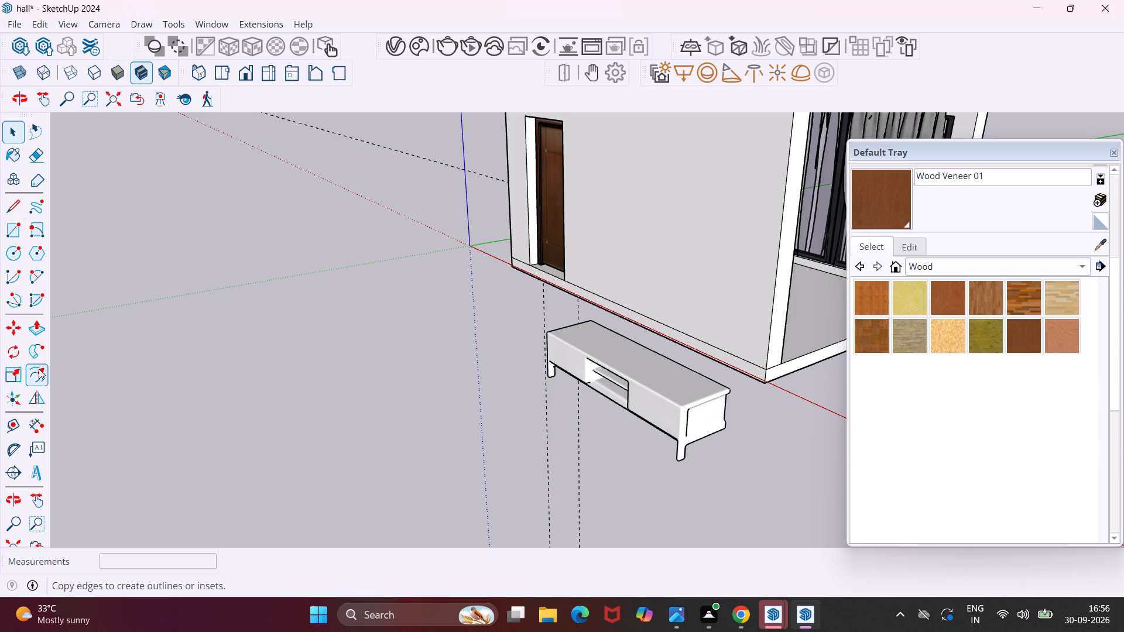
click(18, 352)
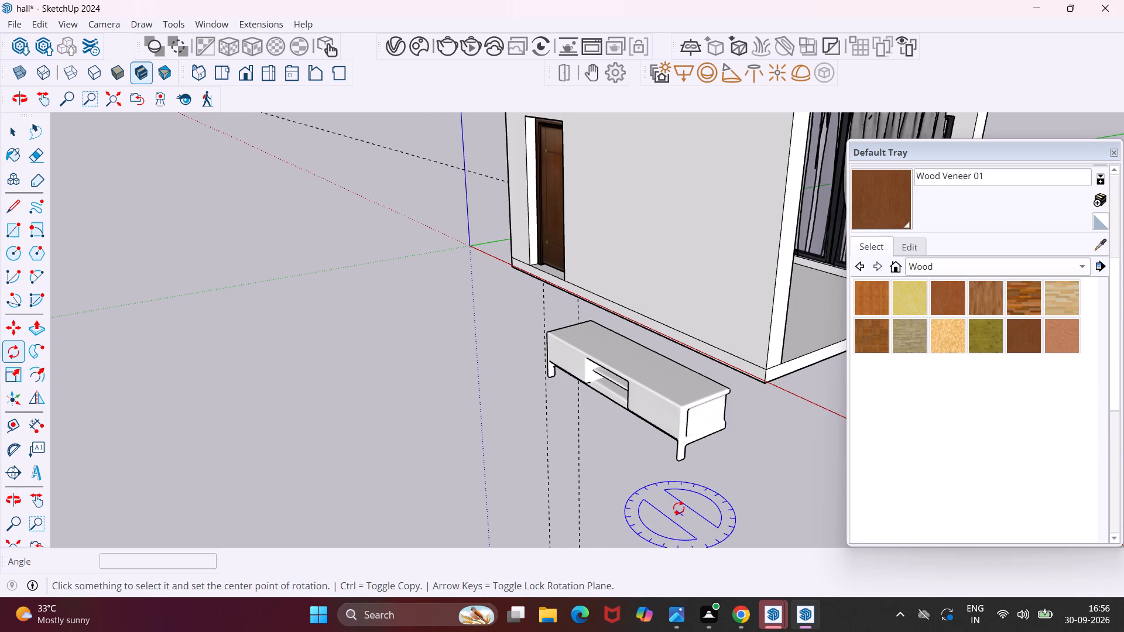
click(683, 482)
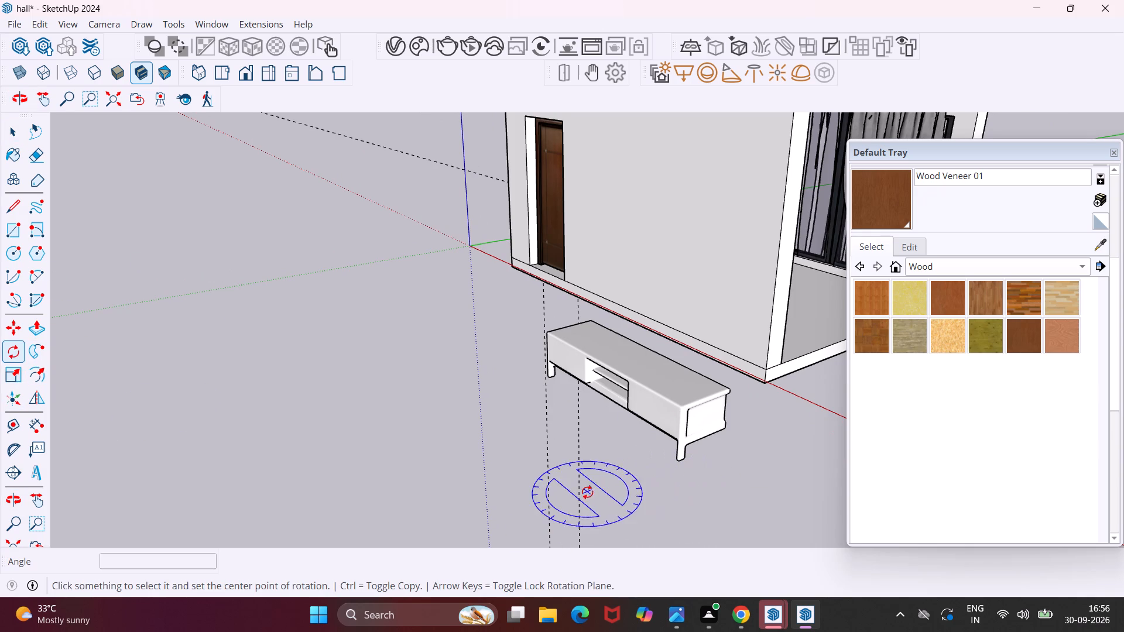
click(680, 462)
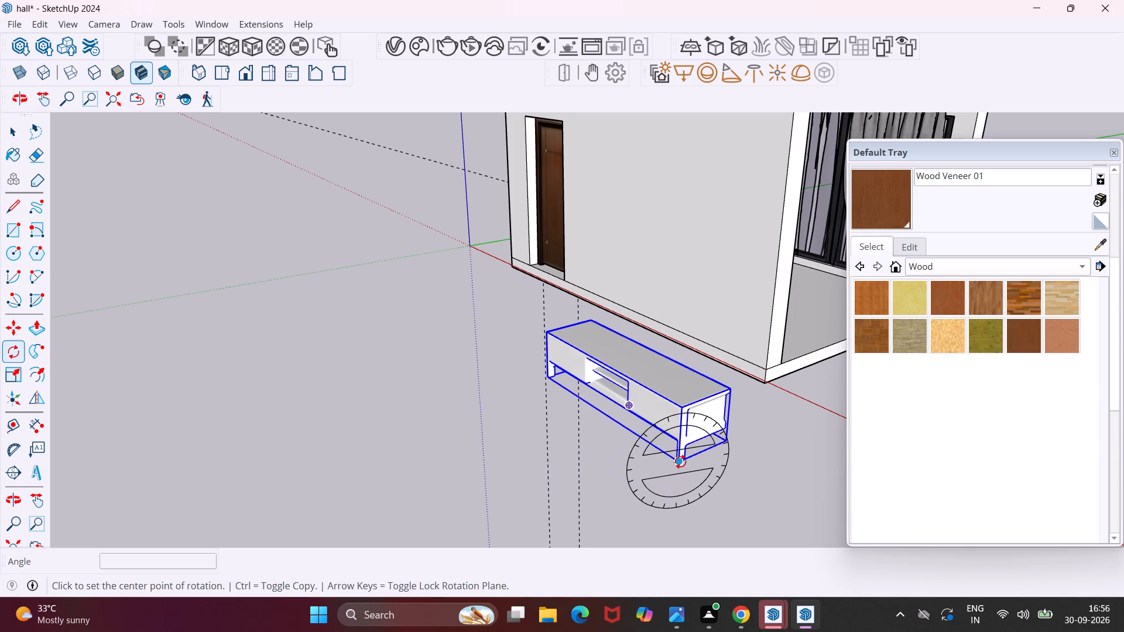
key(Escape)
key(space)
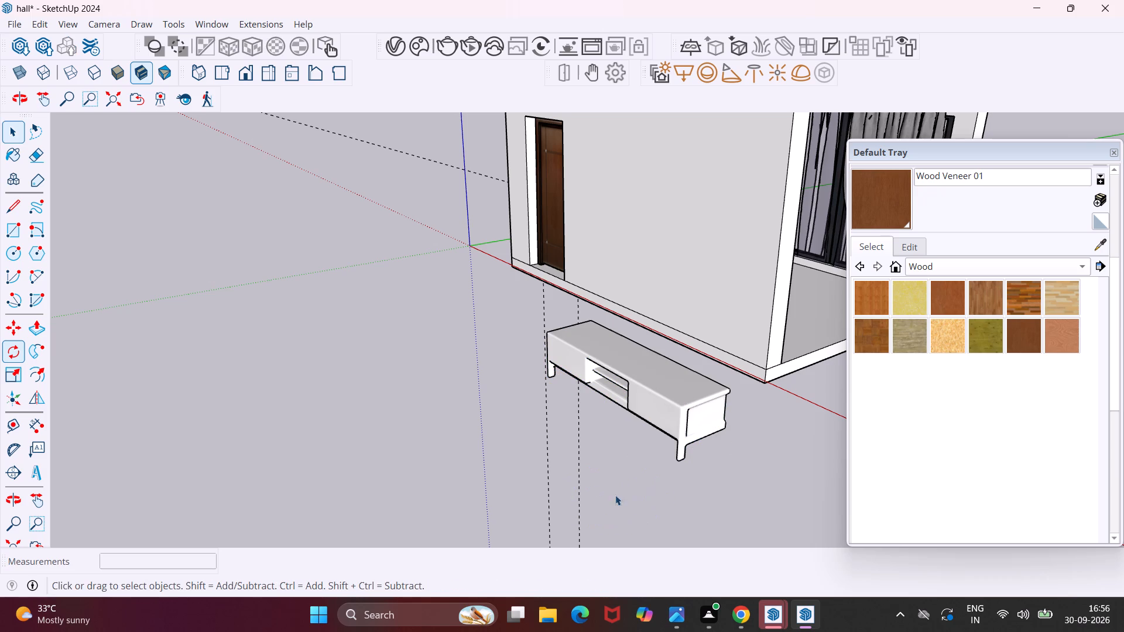
Rotate the TV stand 90 degrees on the ground plane so its length runs along the green axis.
click(708, 430)
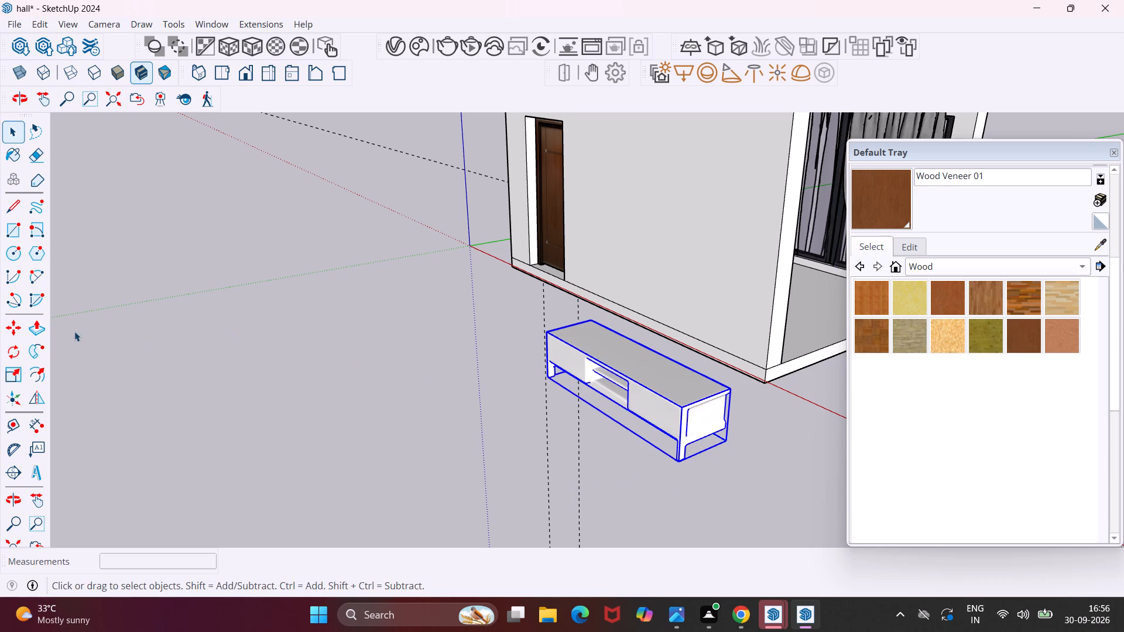
click(17, 346)
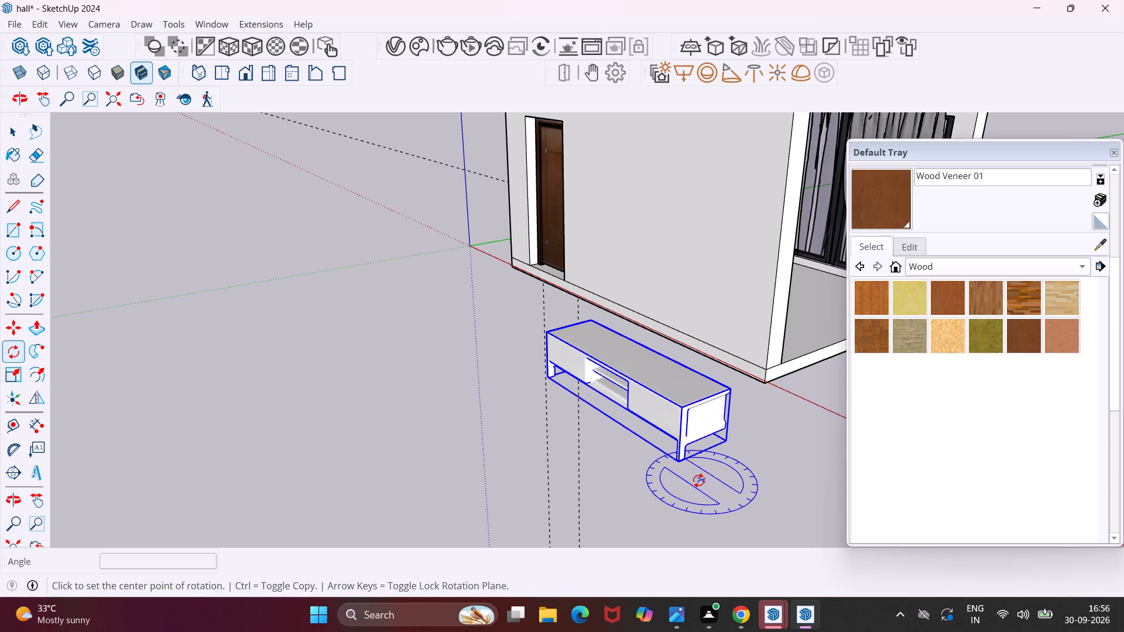
click(693, 476)
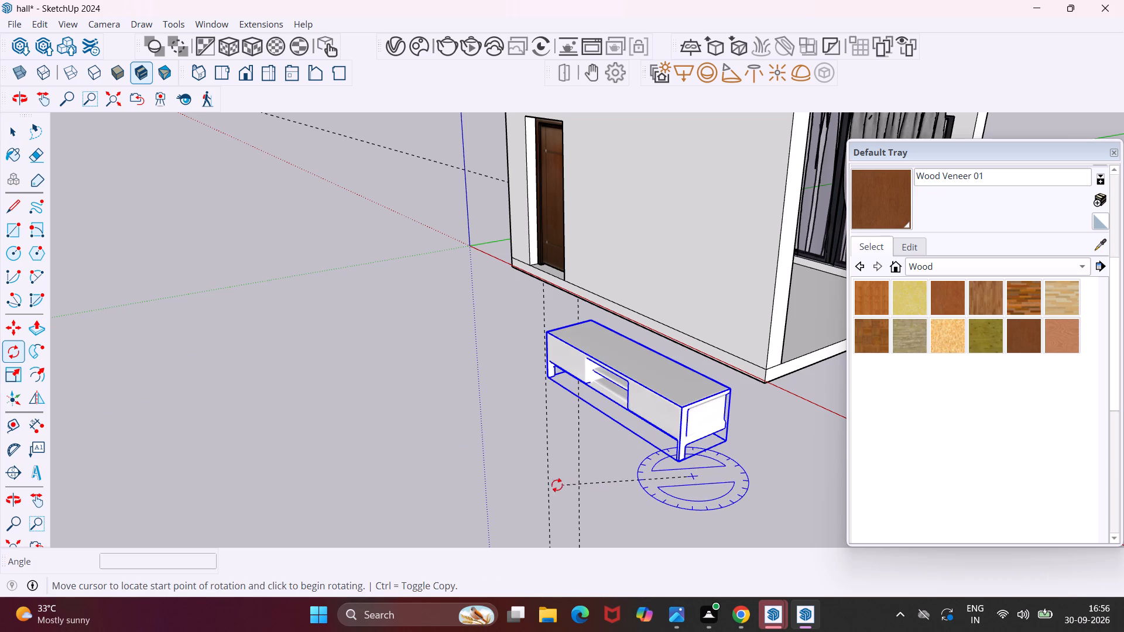
scroll(540, 472, down, 5)
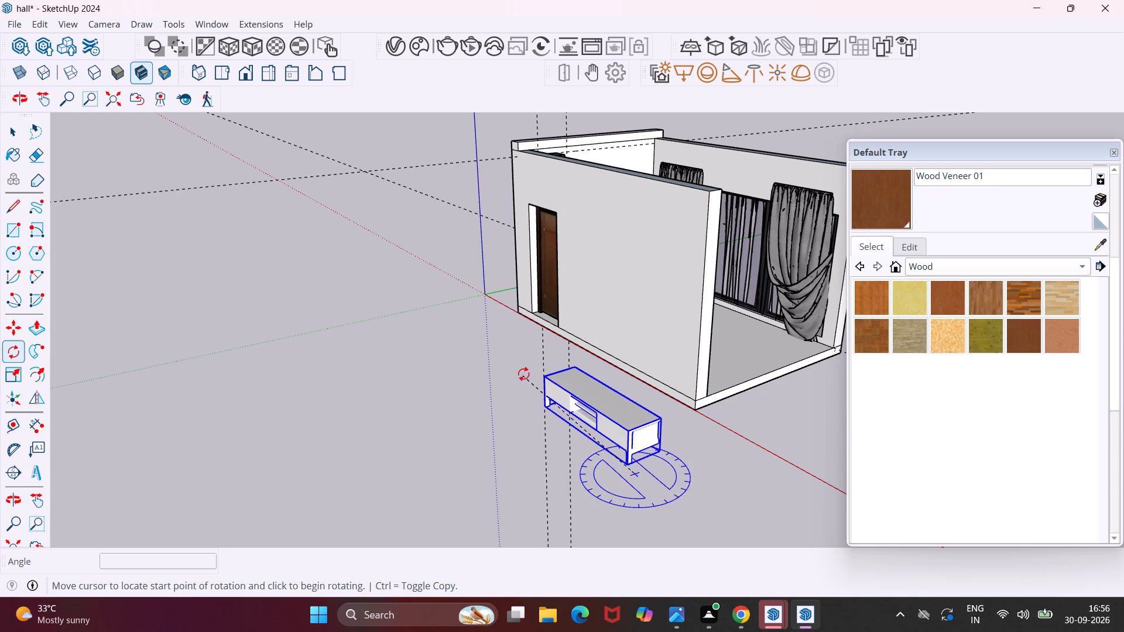
click(506, 375)
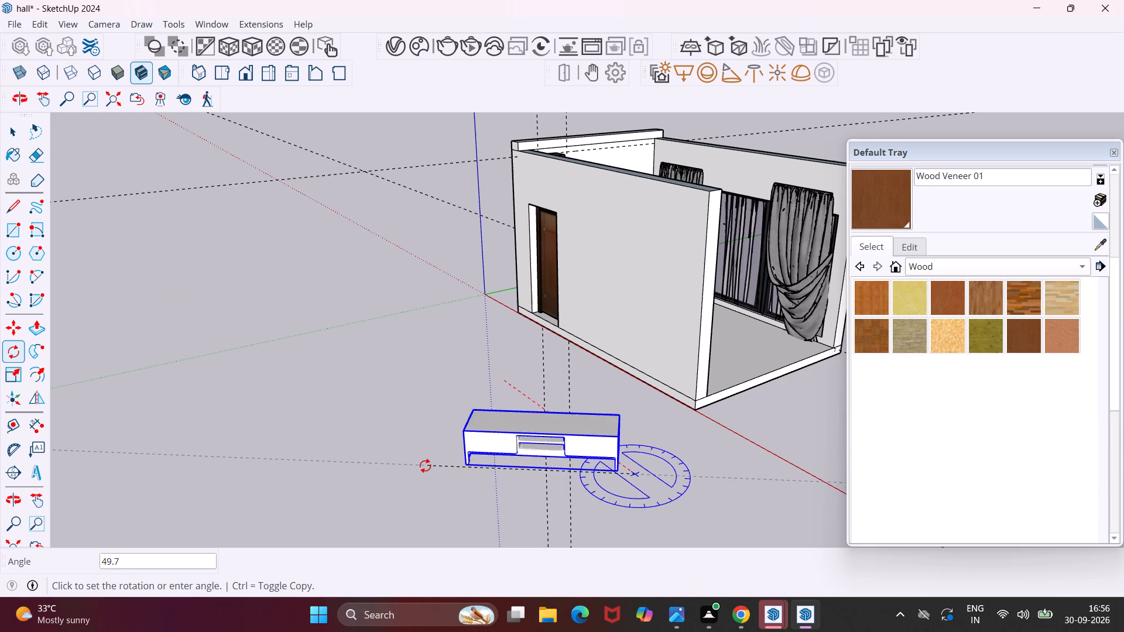
scroll(425, 466, down, 6)
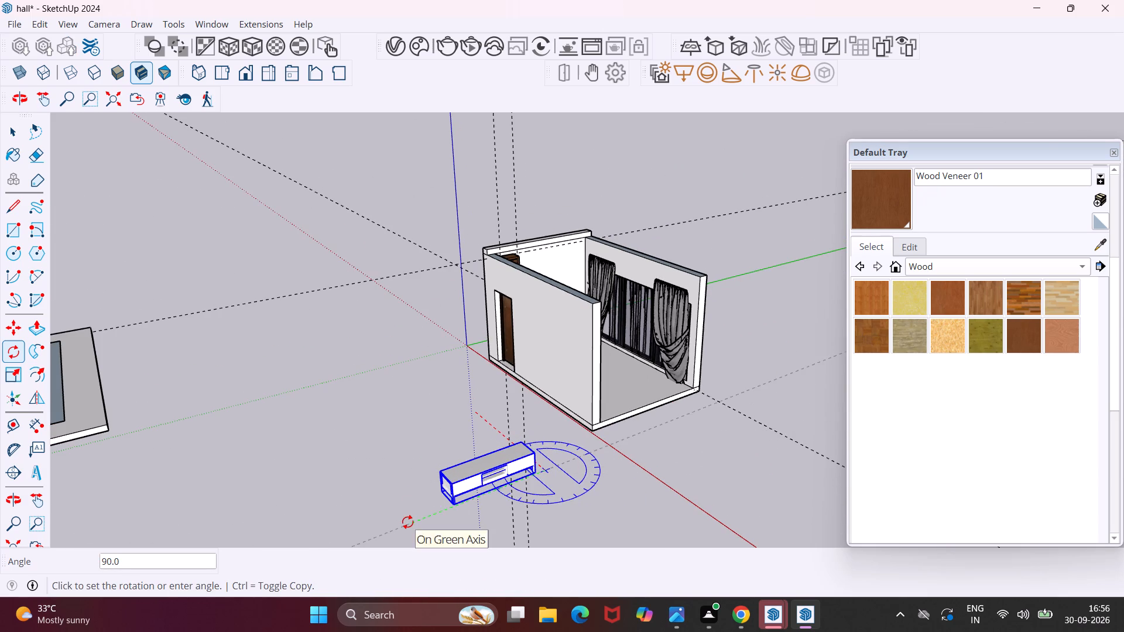
click(407, 522)
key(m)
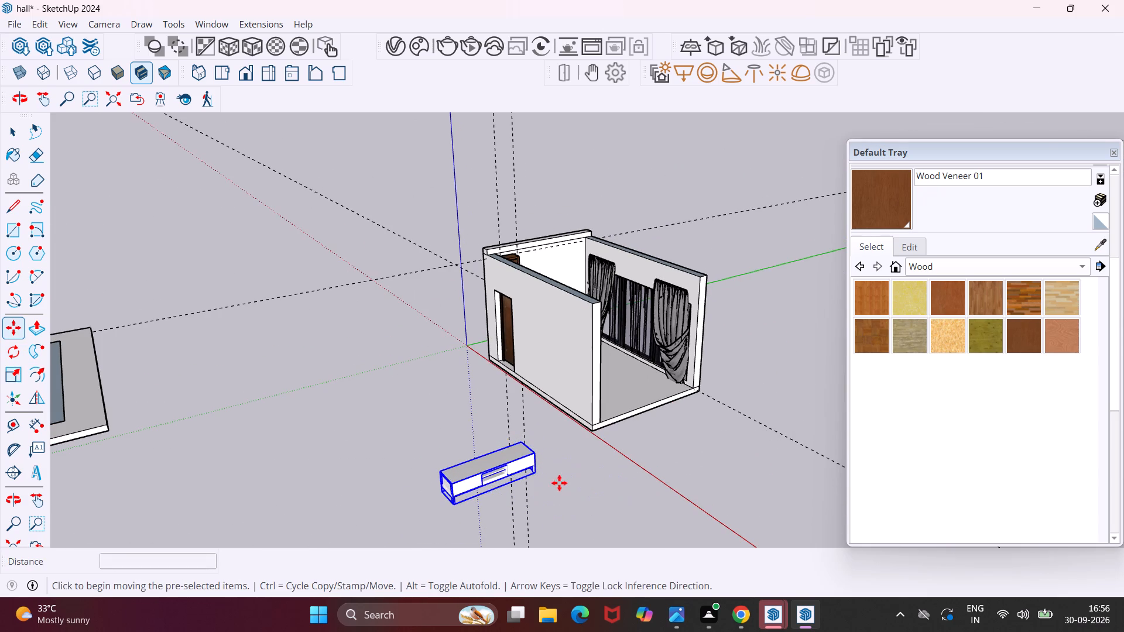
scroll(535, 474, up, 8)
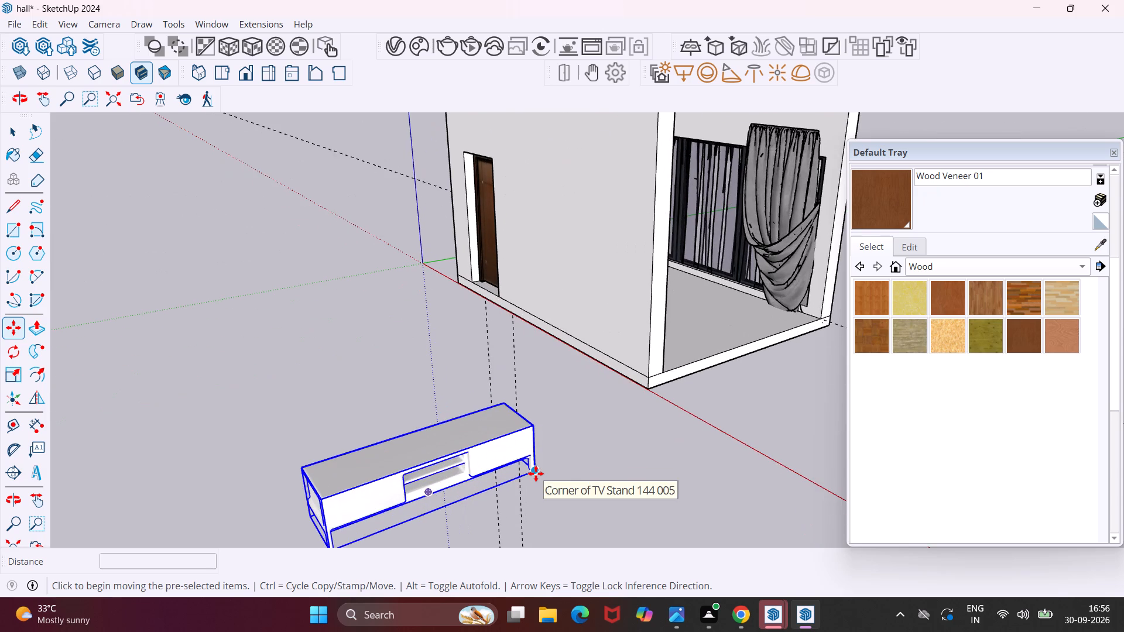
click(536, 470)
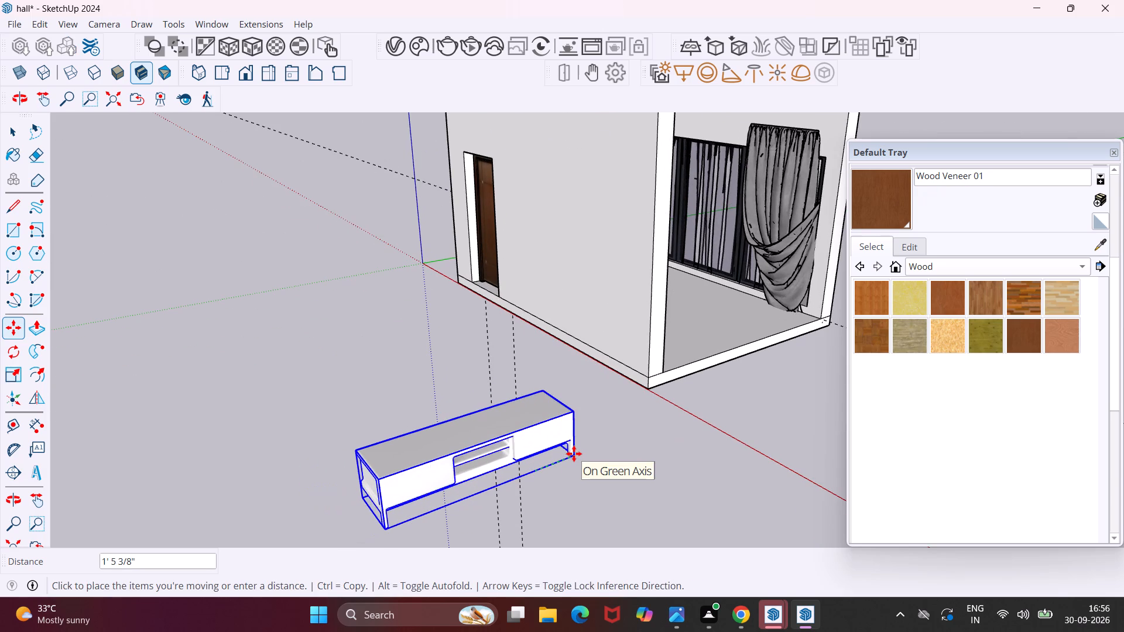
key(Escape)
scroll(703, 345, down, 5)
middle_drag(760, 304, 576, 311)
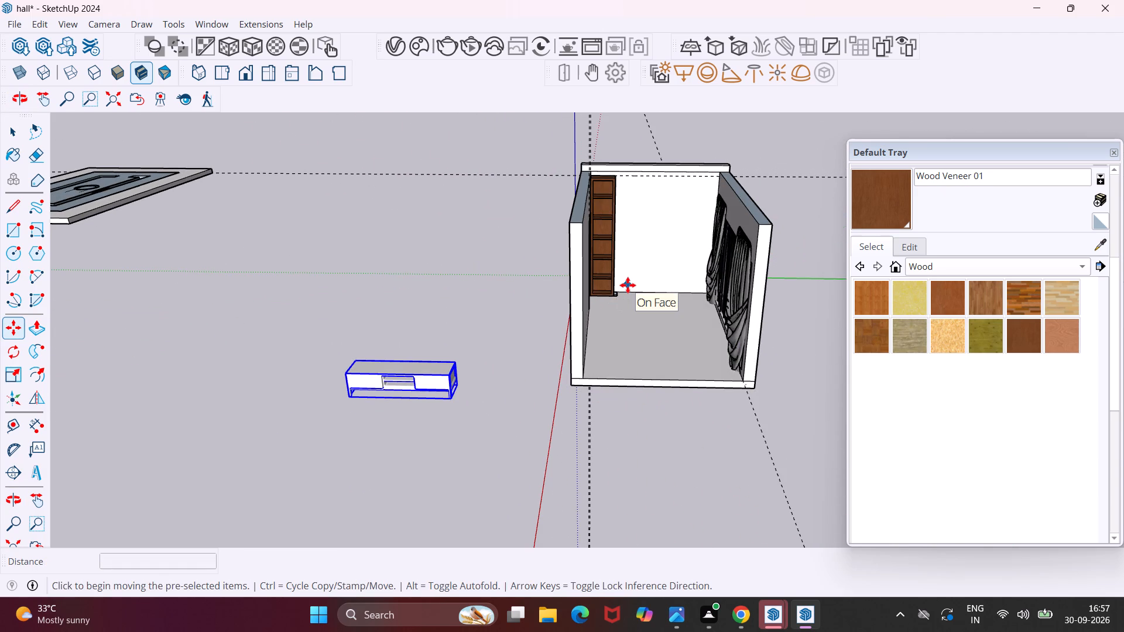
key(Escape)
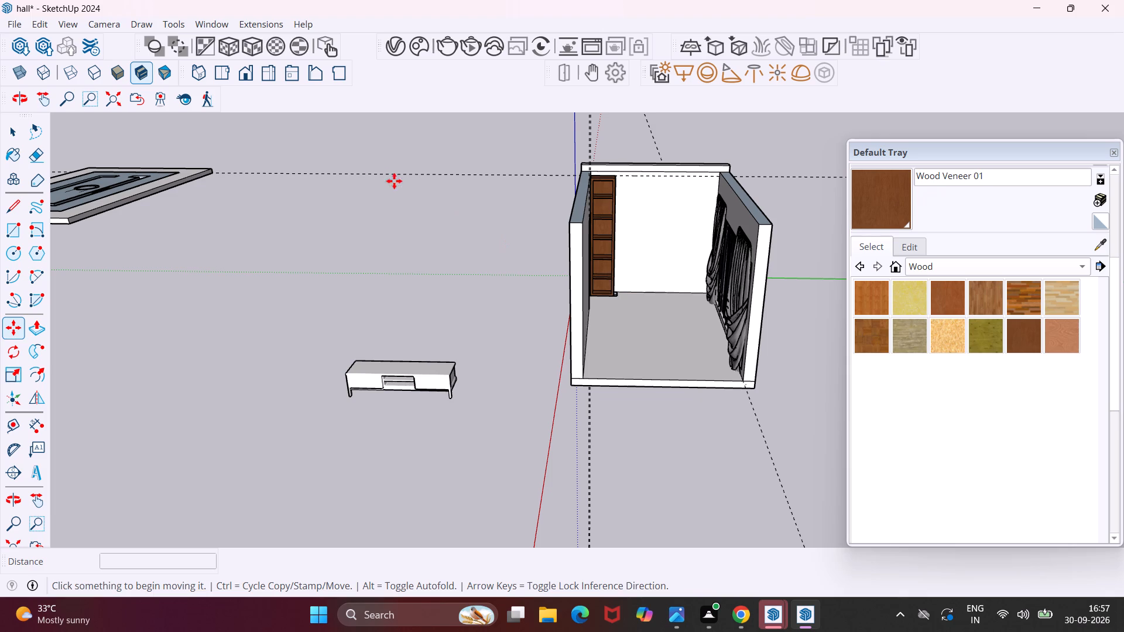
Clear the "tv" search in the Chaos Cosmos Browser and look through all downloaded assets for shelf decor.
click(420, 43)
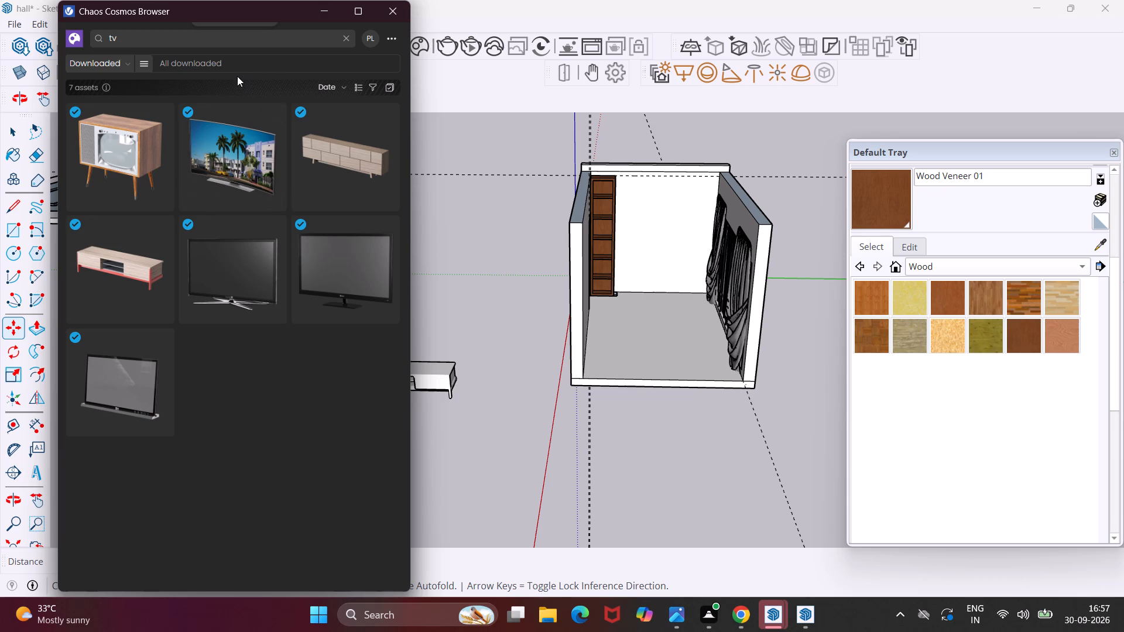
click(126, 64)
click(126, 64)
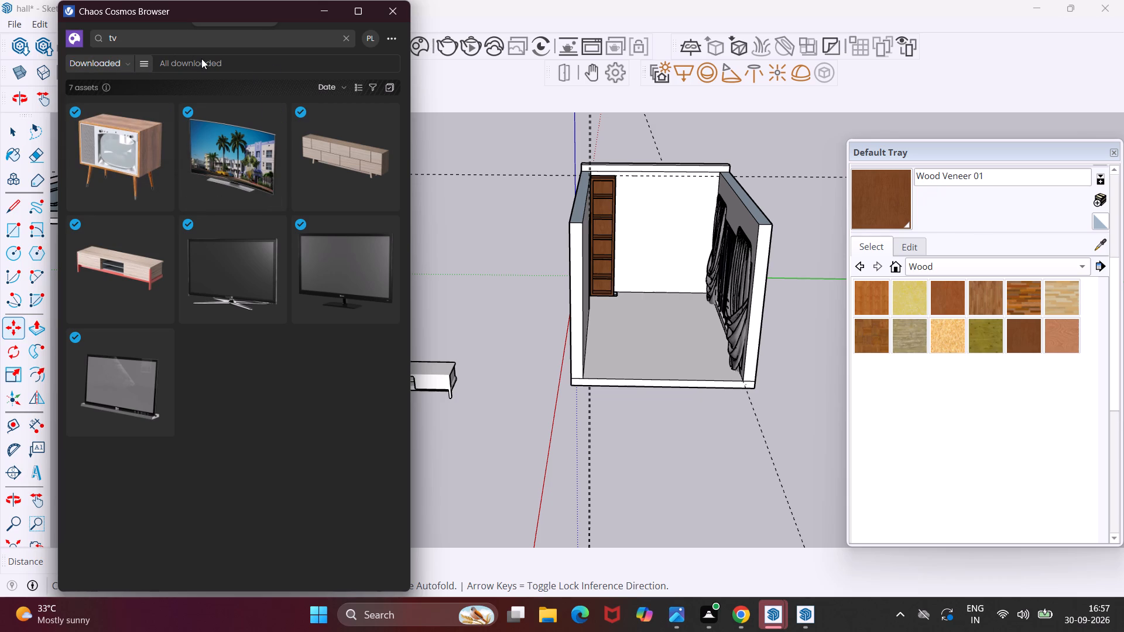
click(201, 59)
click(342, 36)
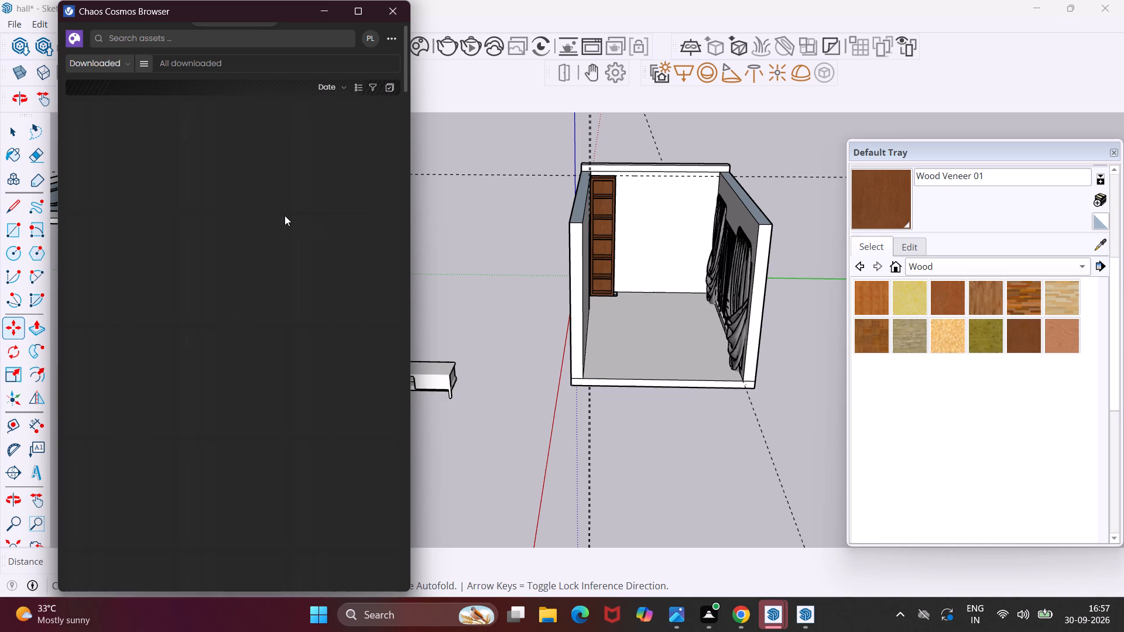
scroll(242, 233, down, 2)
scroll(242, 233, up, 2)
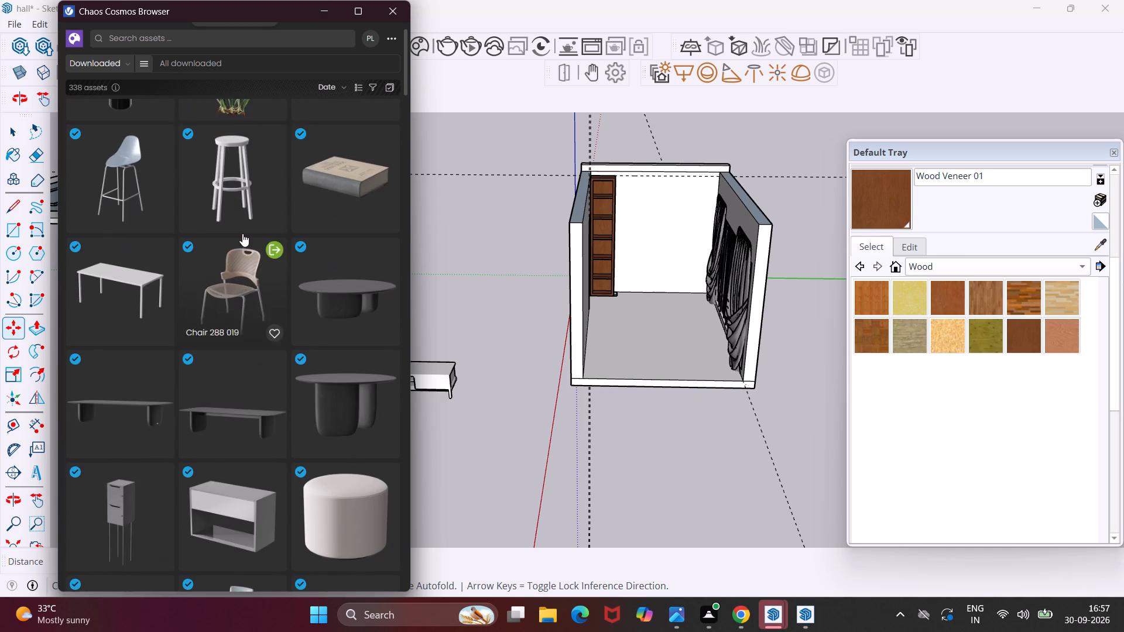
scroll(242, 233, up, 2)
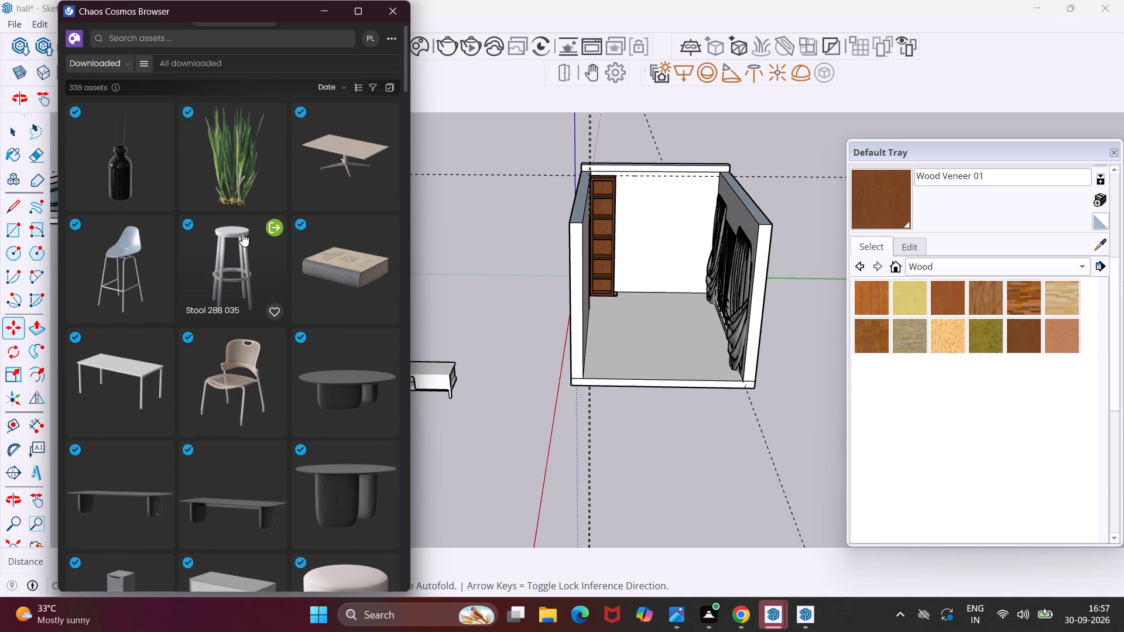
scroll(242, 233, down, 4)
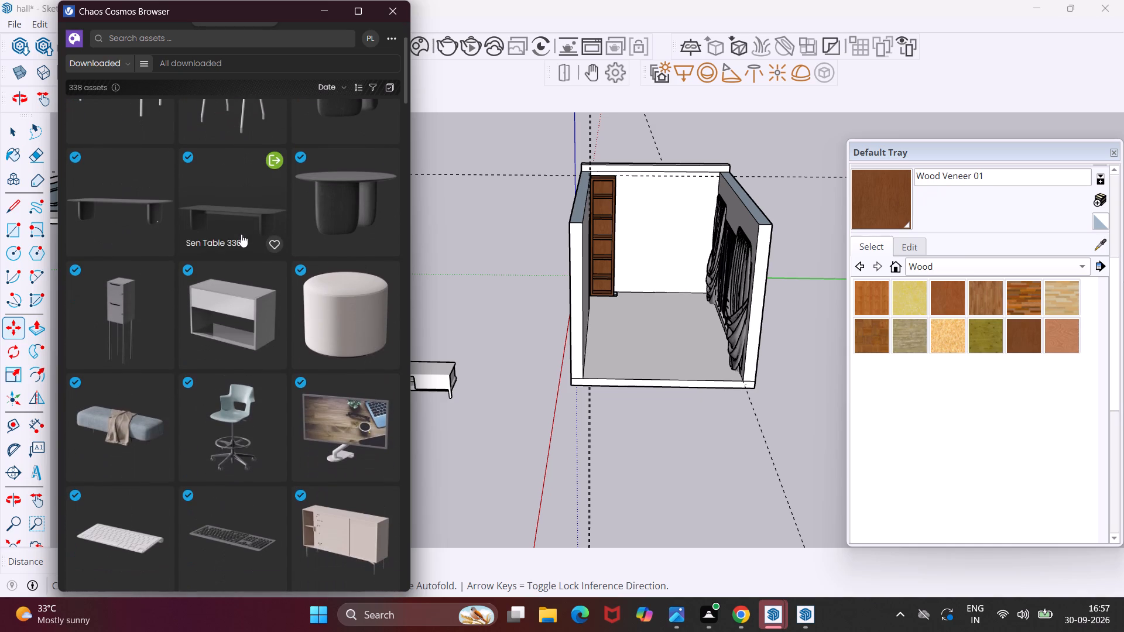
scroll(194, 243, down, 3)
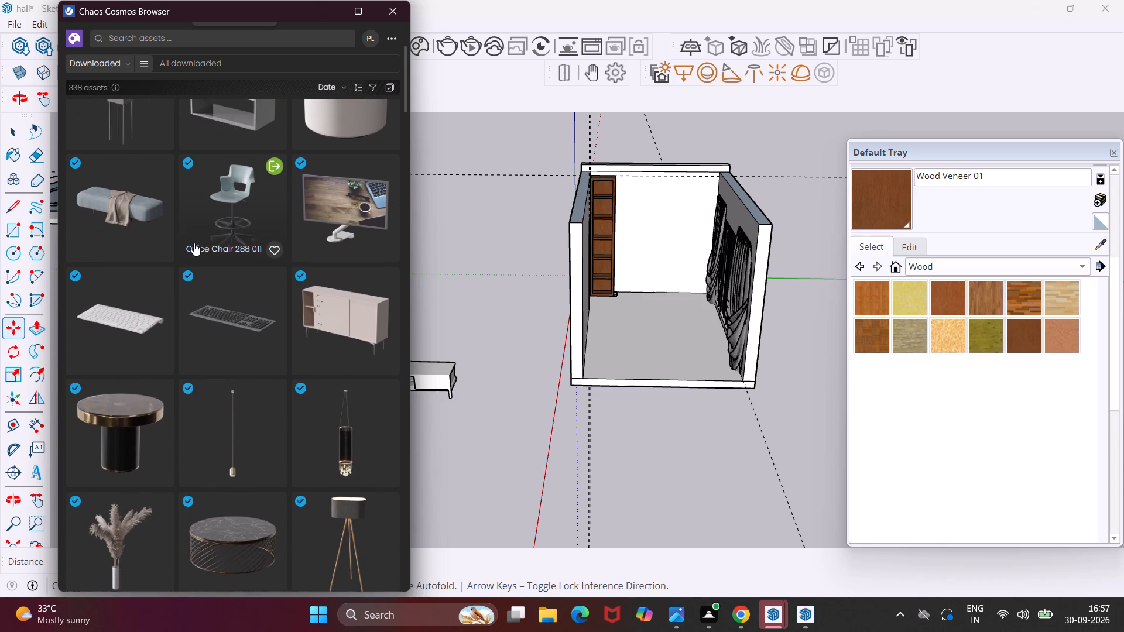
scroll(194, 243, down, 6)
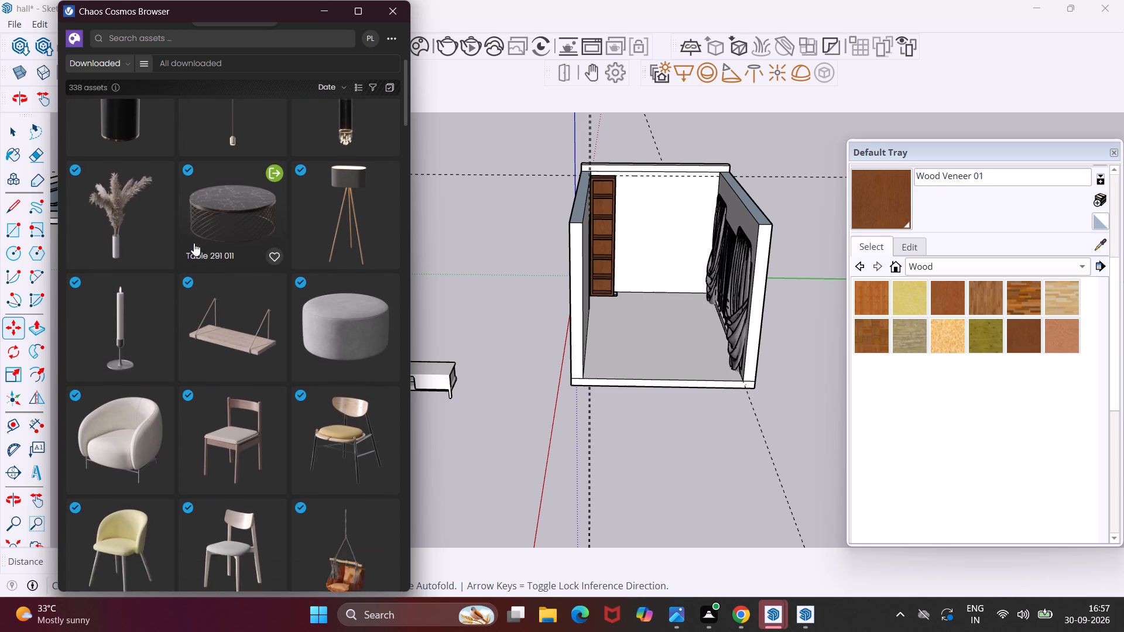
scroll(194, 243, down, 9)
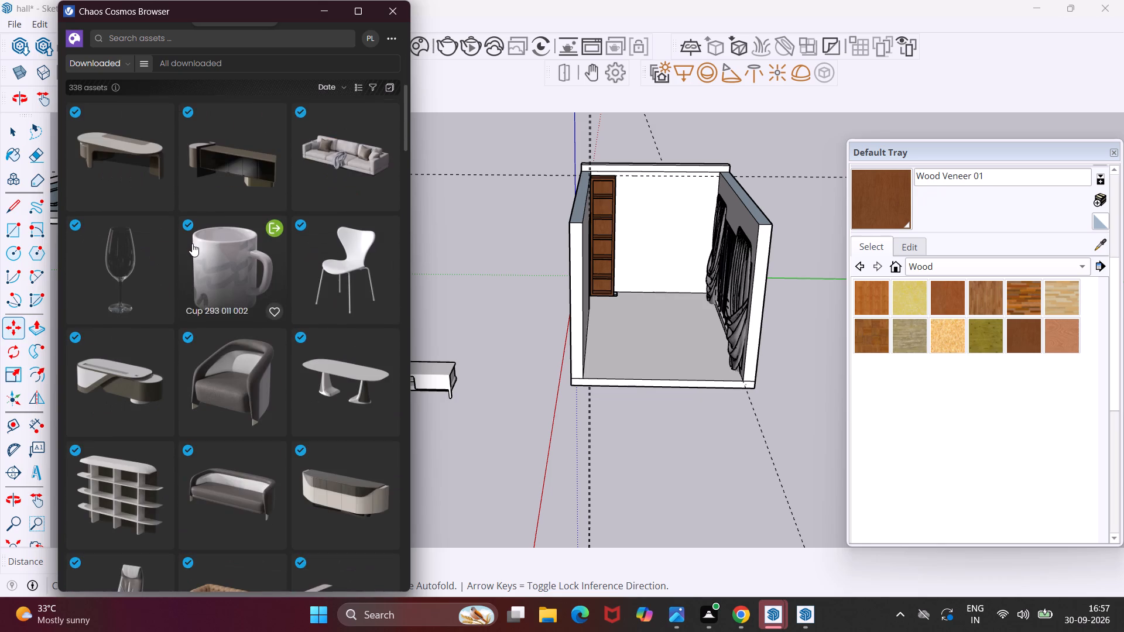
scroll(192, 243, down, 7)
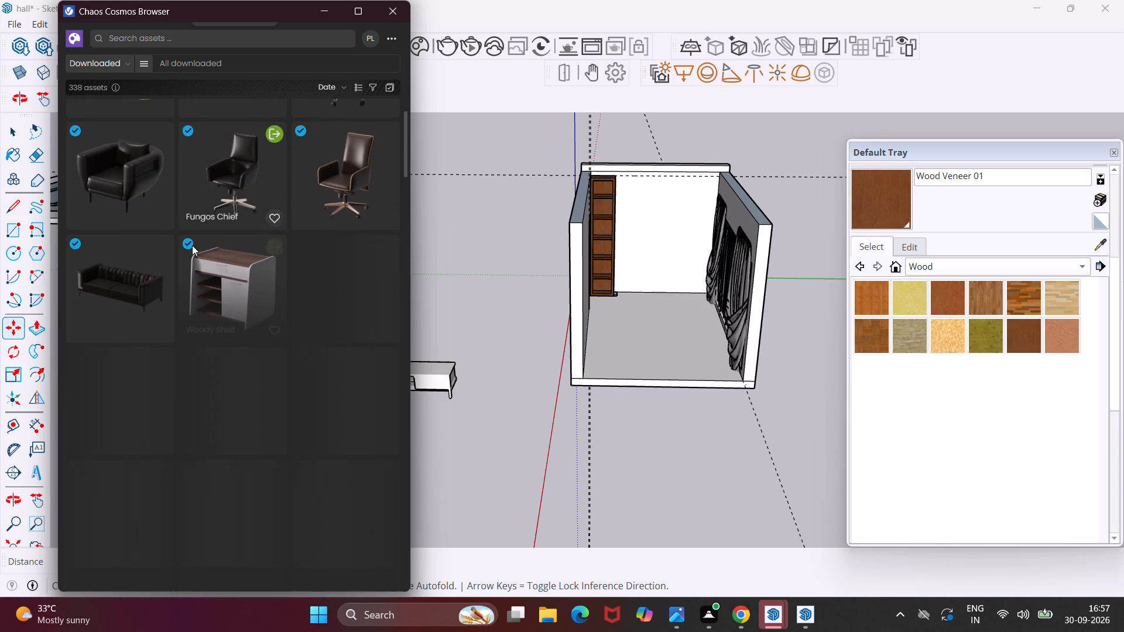
scroll(192, 245, down, 3)
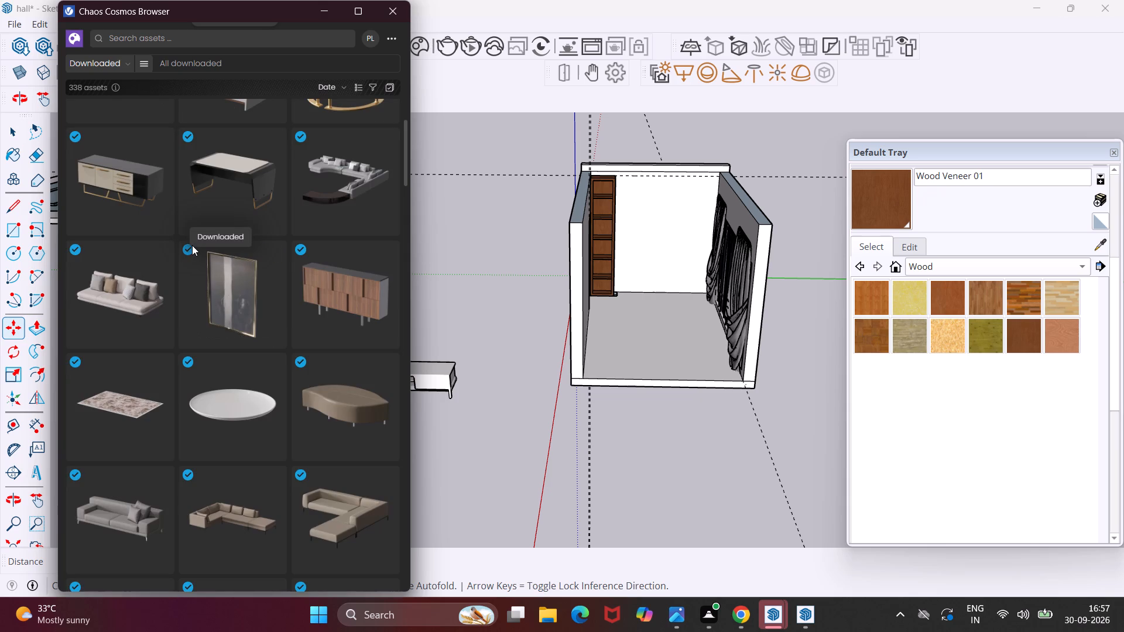
scroll(214, 282, down, 5)
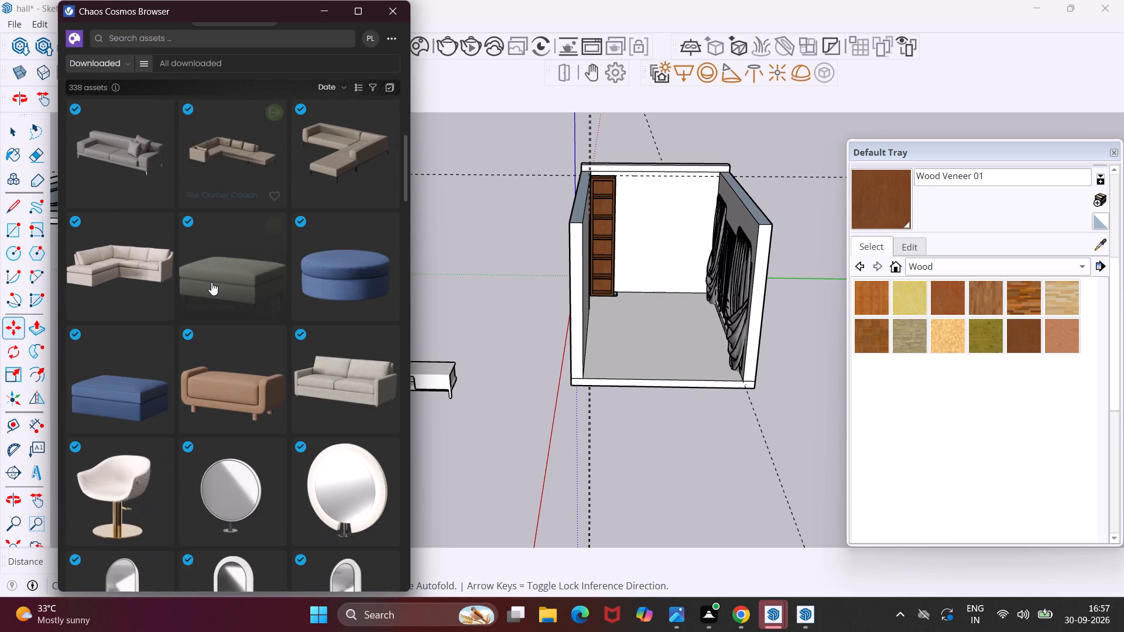
scroll(211, 282, down, 9)
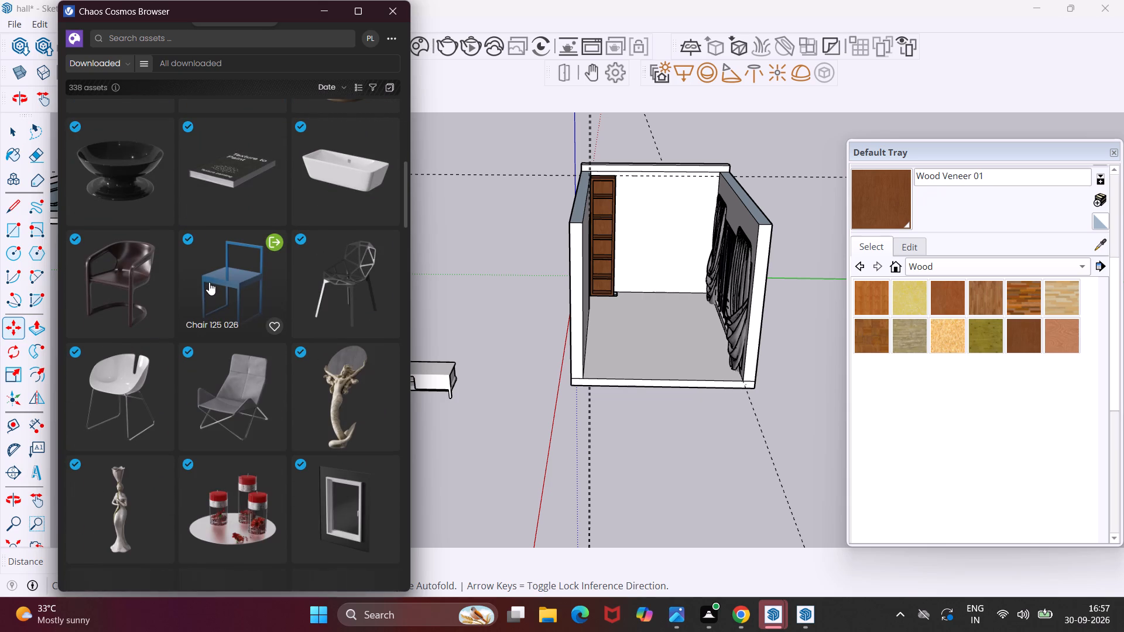
scroll(205, 281, down, 4)
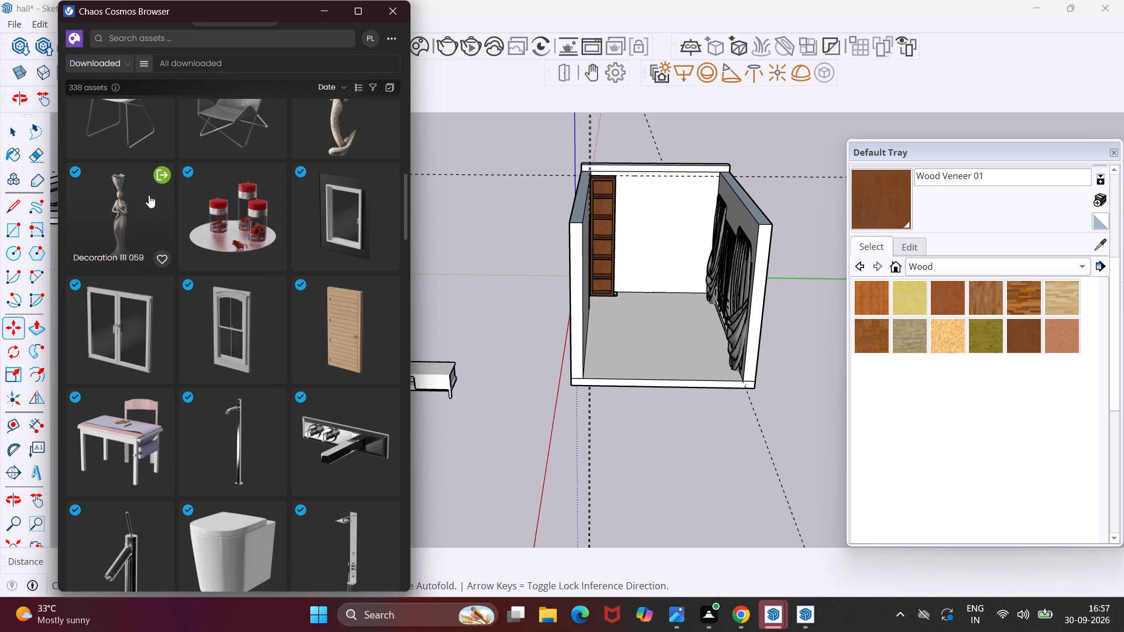
Place one Decoration 111 059 statue in the wooden shelving unit's fifth compartment from the bottom.
click(156, 177)
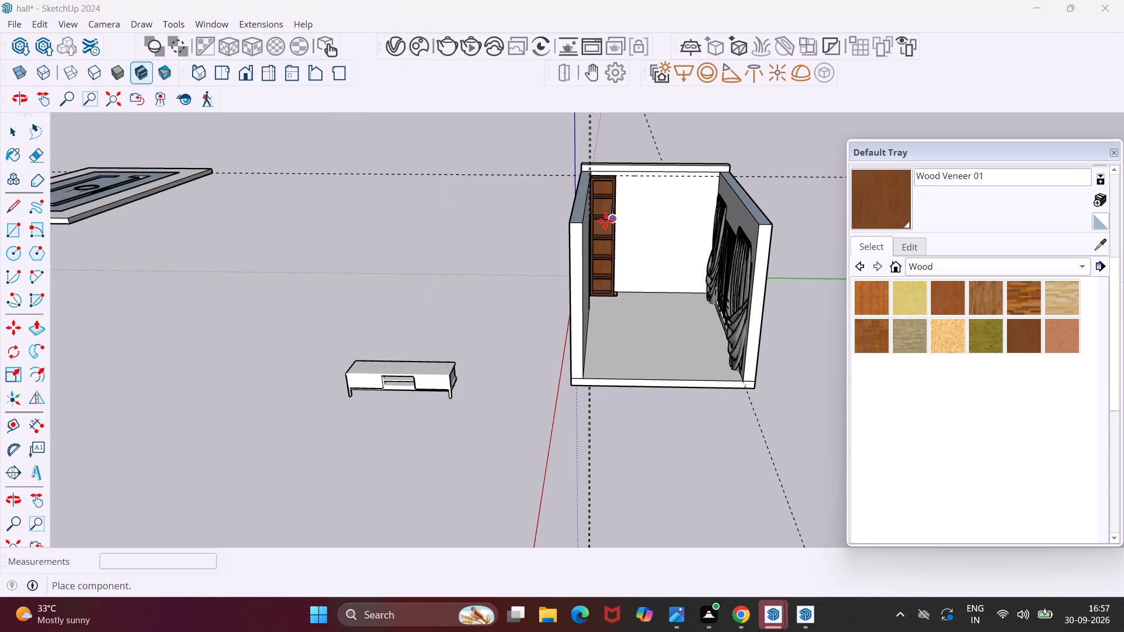
scroll(603, 219, up, 14)
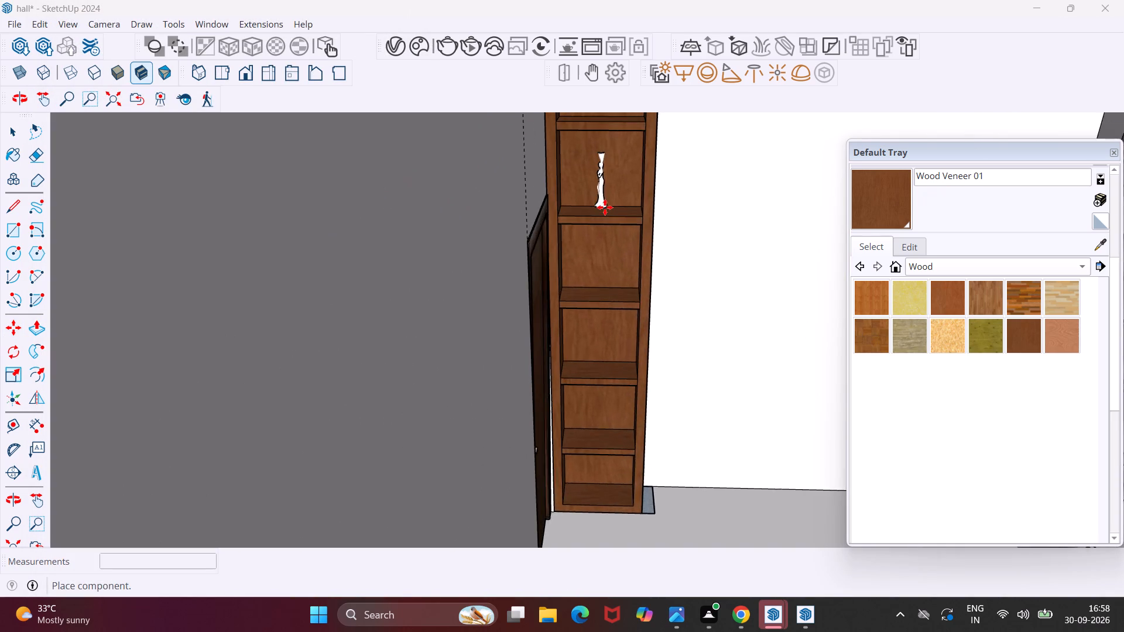
scroll(605, 207, up, 6)
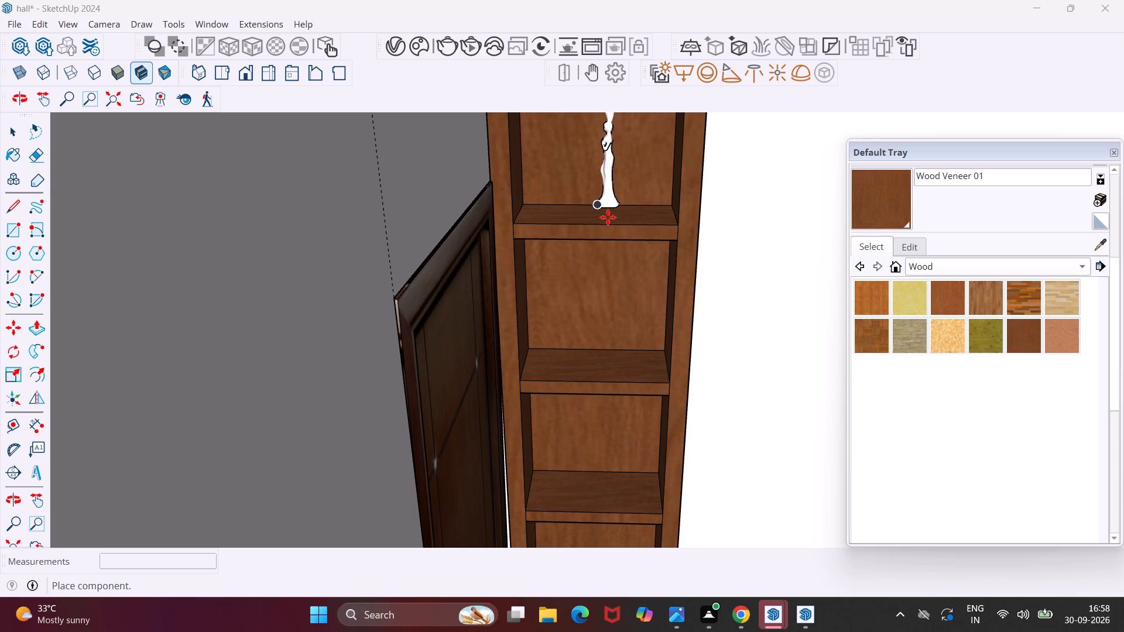
scroll(590, 213, up, 9)
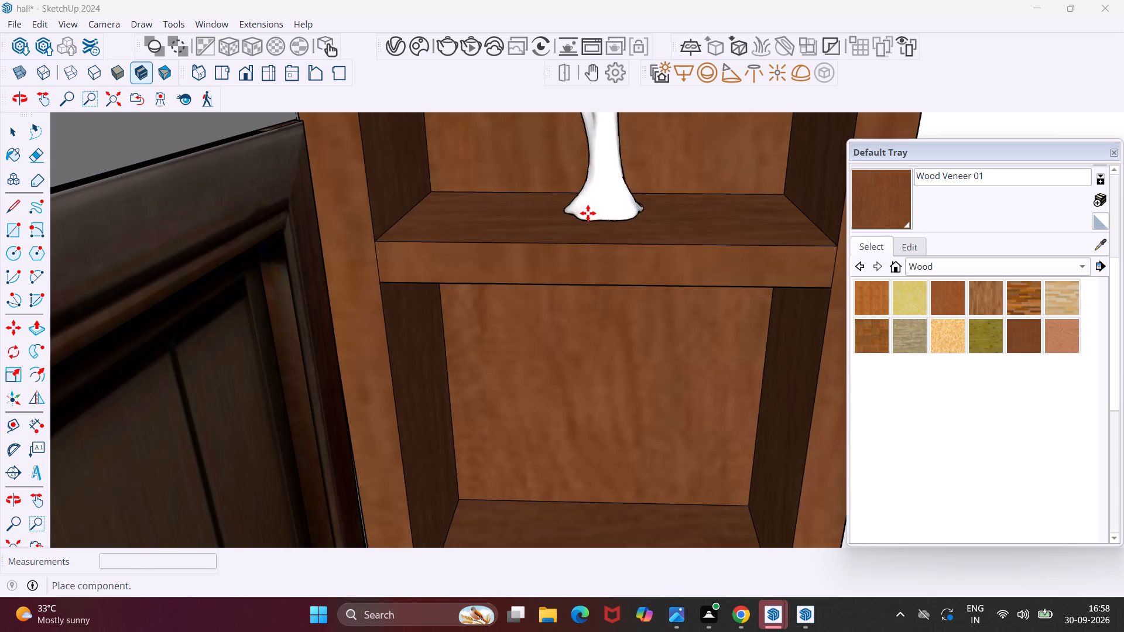
click(581, 216)
scroll(603, 217, down, 3)
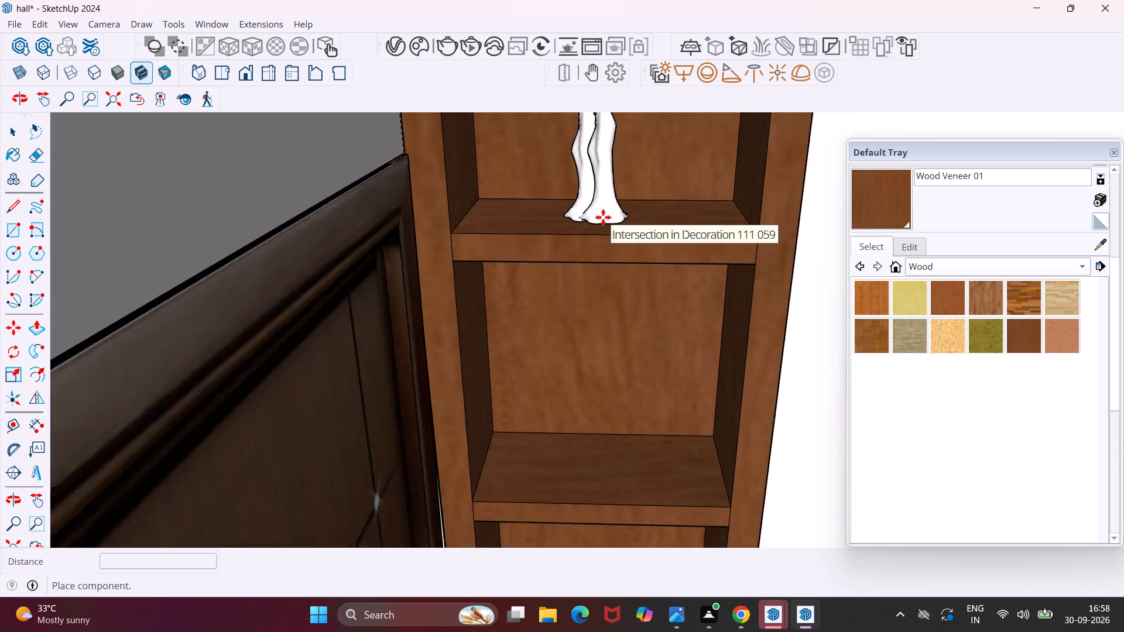
scroll(603, 217, down, 18)
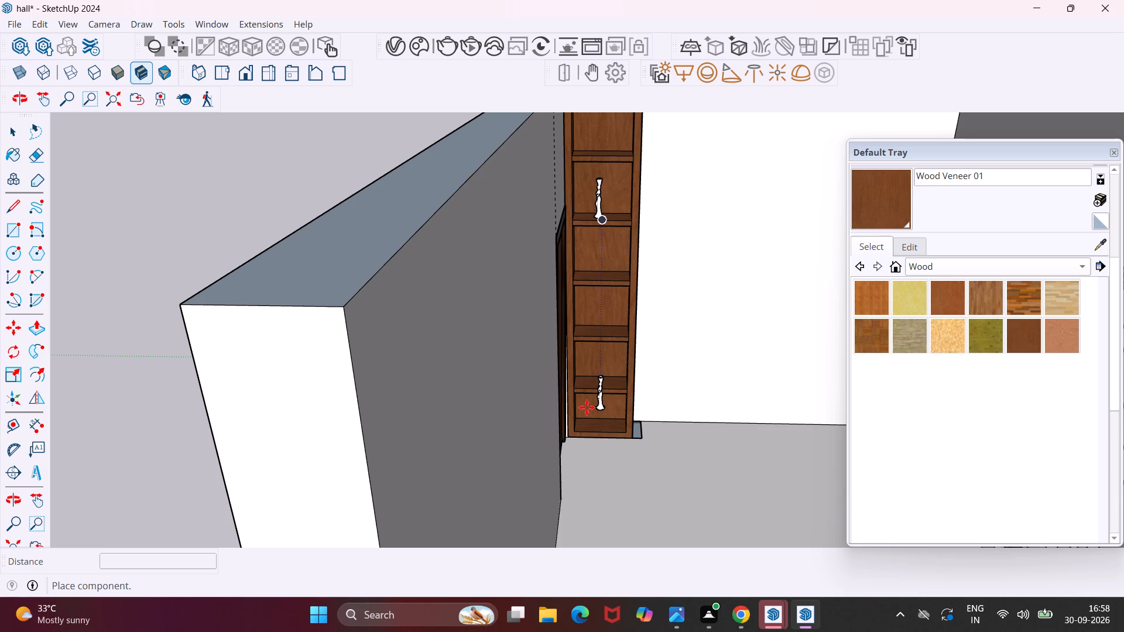
key(Escape)
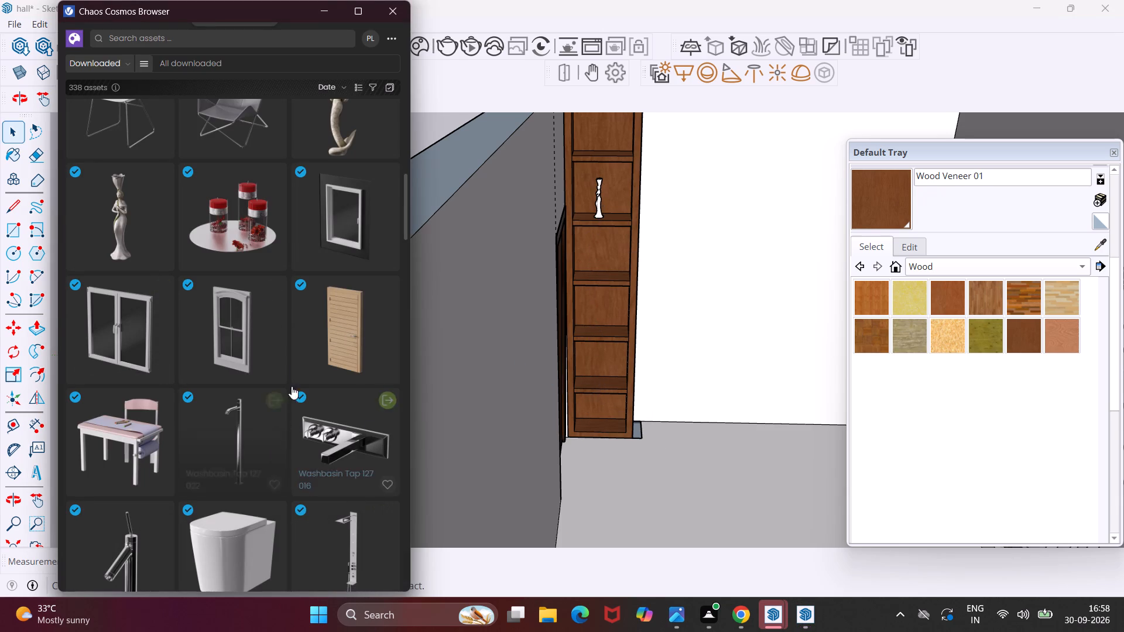
Place Decoration 111 063 from the downloaded Chaos Cosmos assets in the shelving unit's second compartment from the bottom.
scroll(313, 259, up, 2)
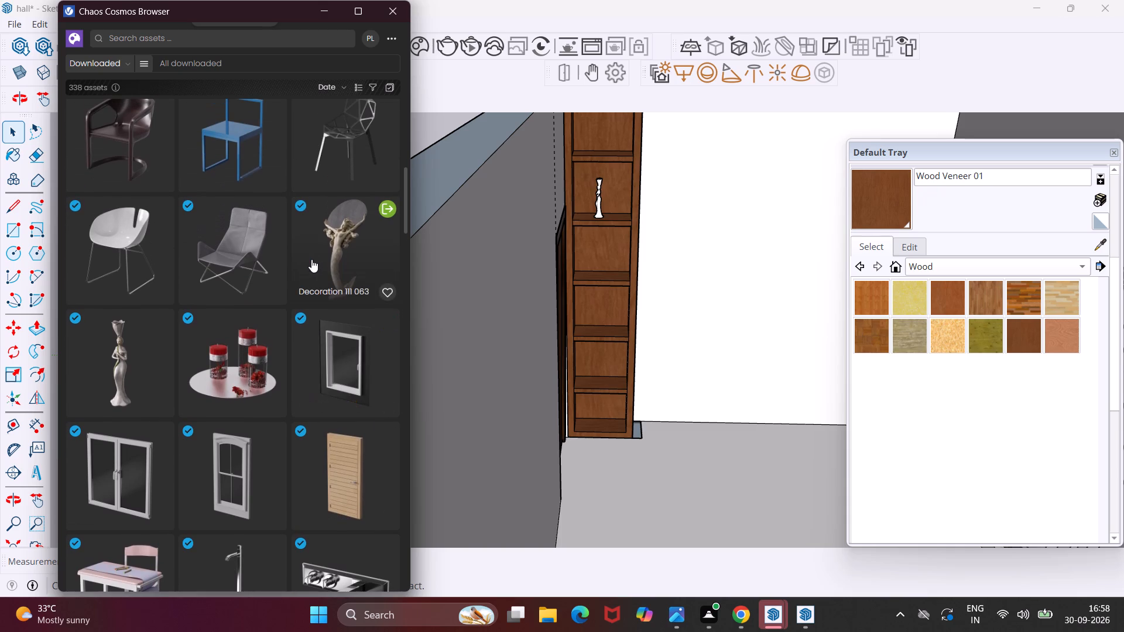
click(384, 208)
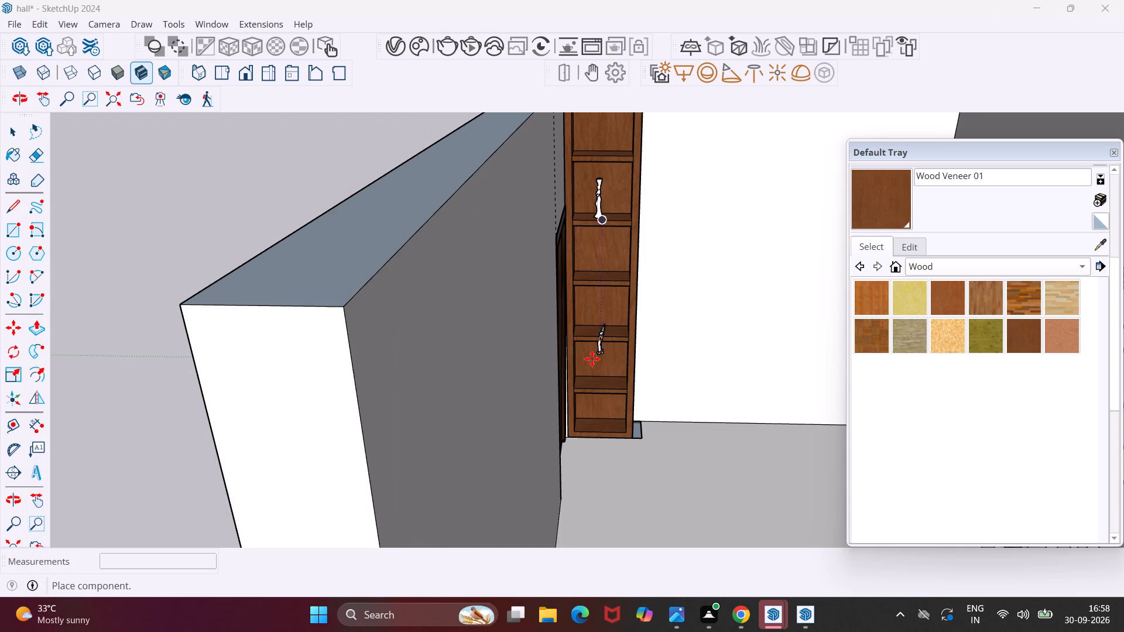
scroll(603, 382, up, 10)
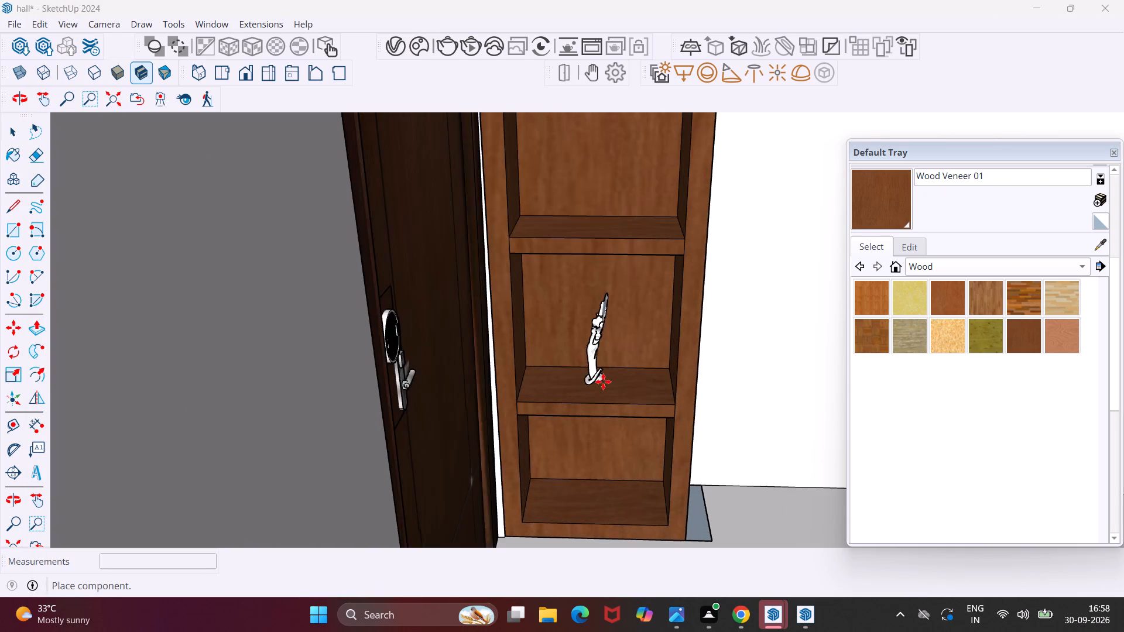
scroll(603, 382, up, 11)
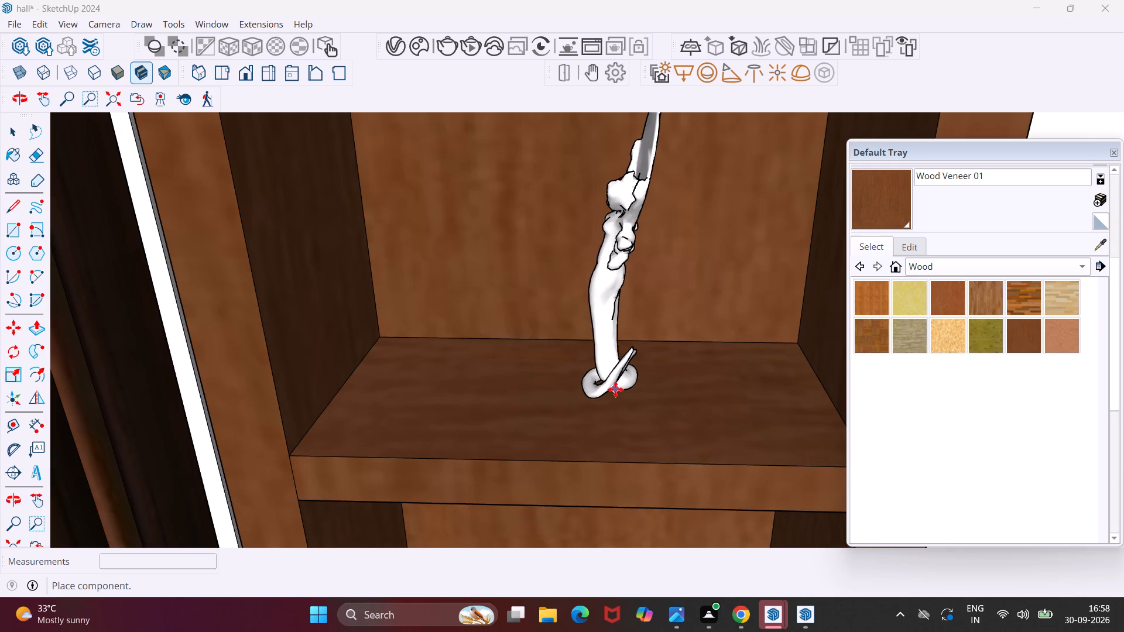
click(615, 389)
key(Escape)
key(space)
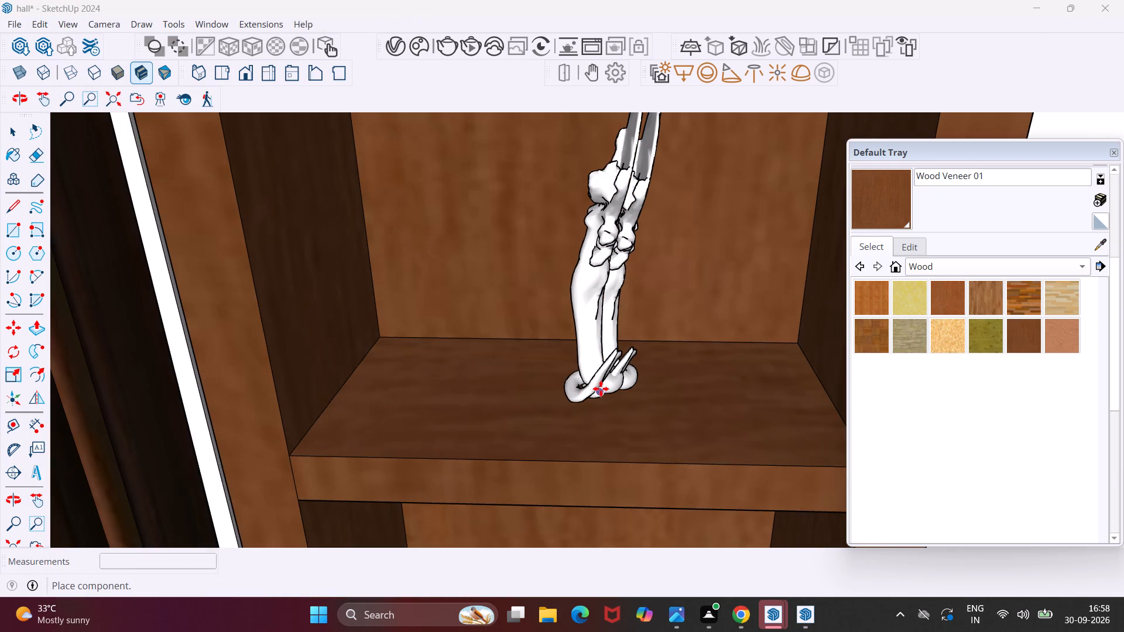
key(space)
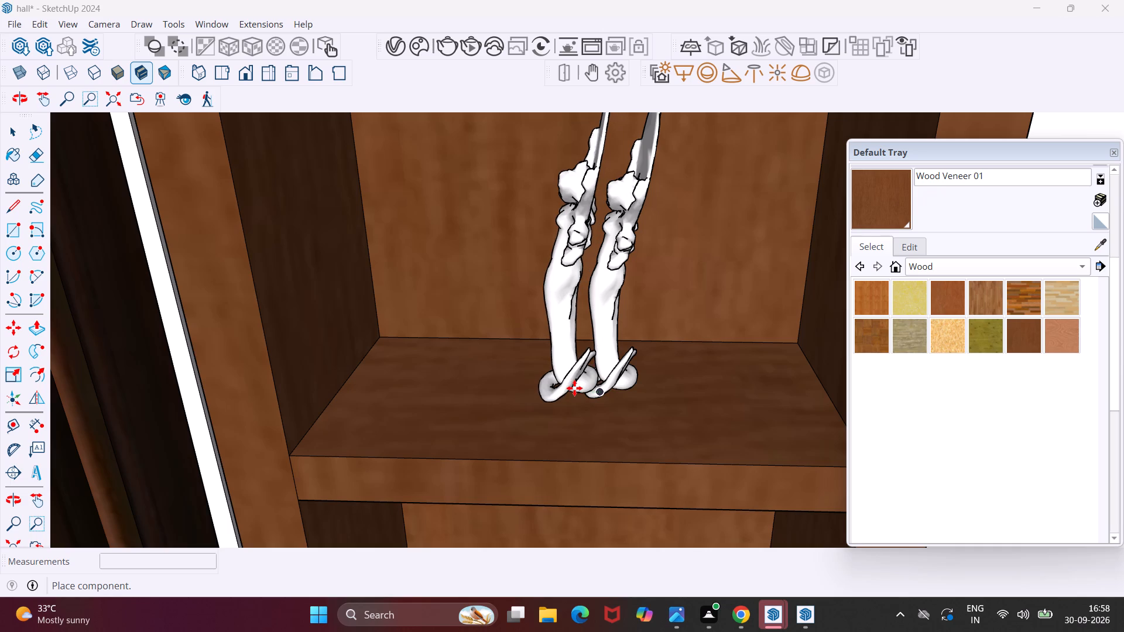
Rotate the Decoration 111 063 statue 90 degrees on the shelf plane so it faces the front of the shelving unit.
click(15, 353)
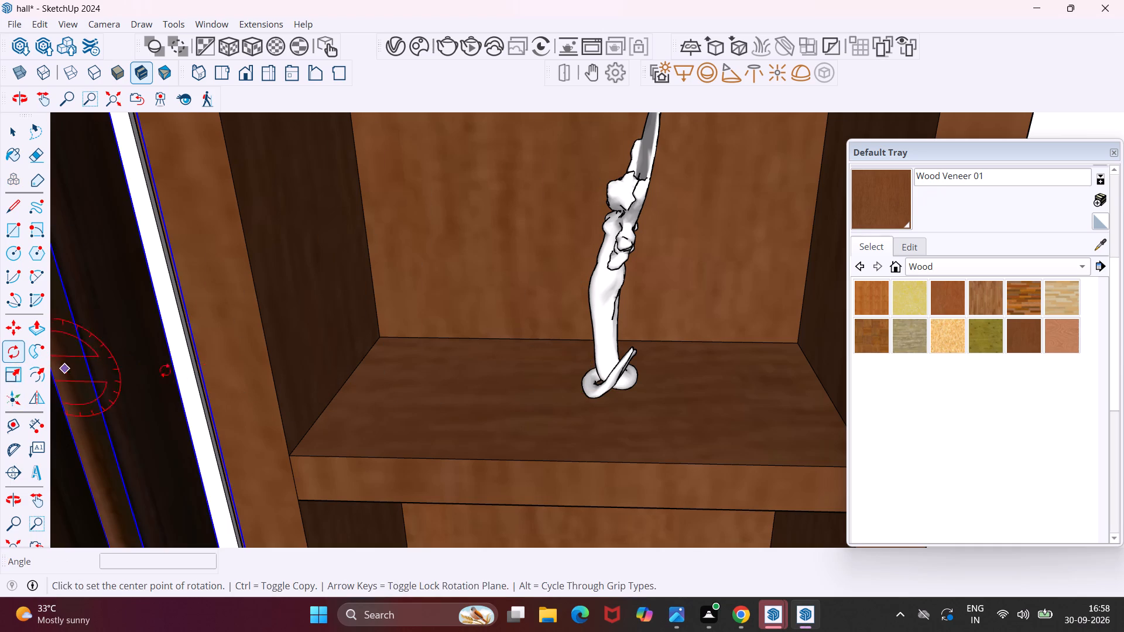
key(Escape)
key(space)
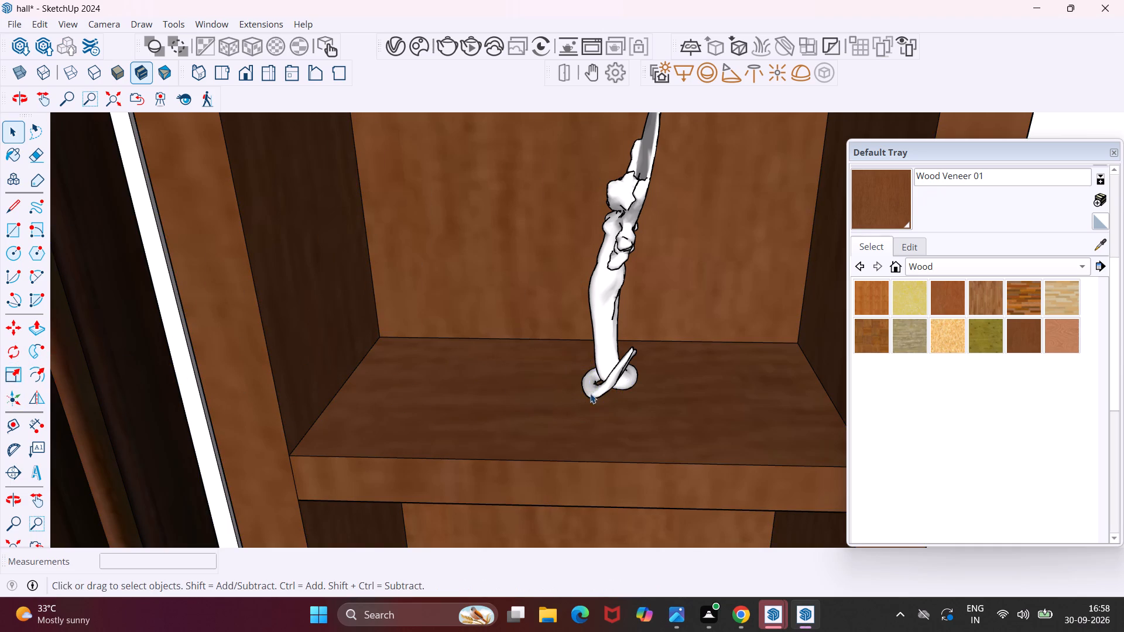
click(598, 383)
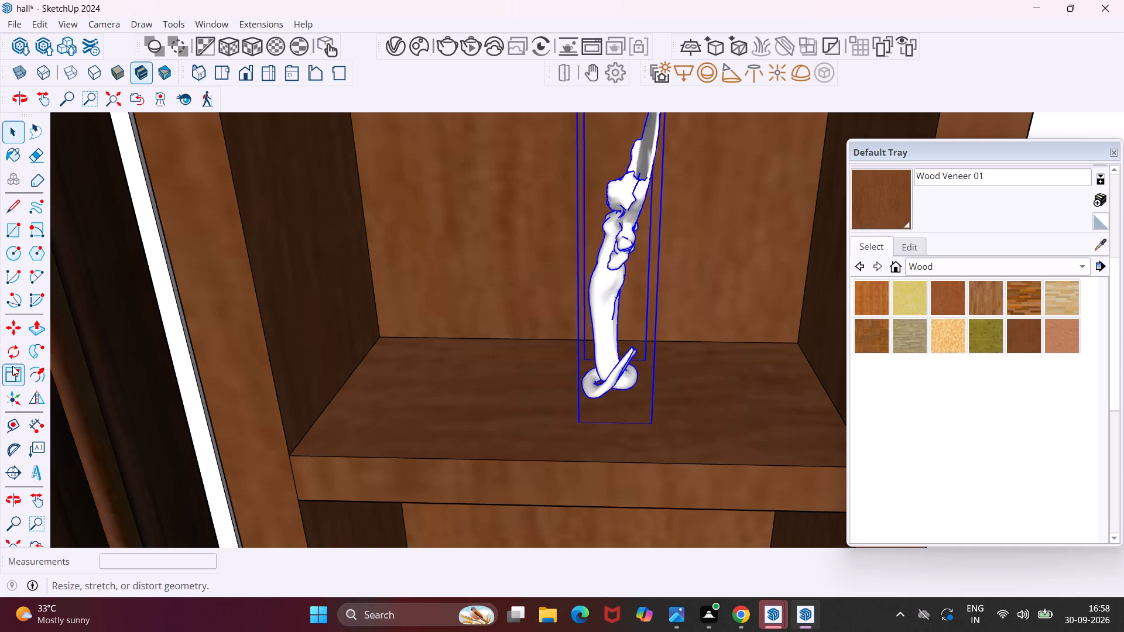
click(14, 355)
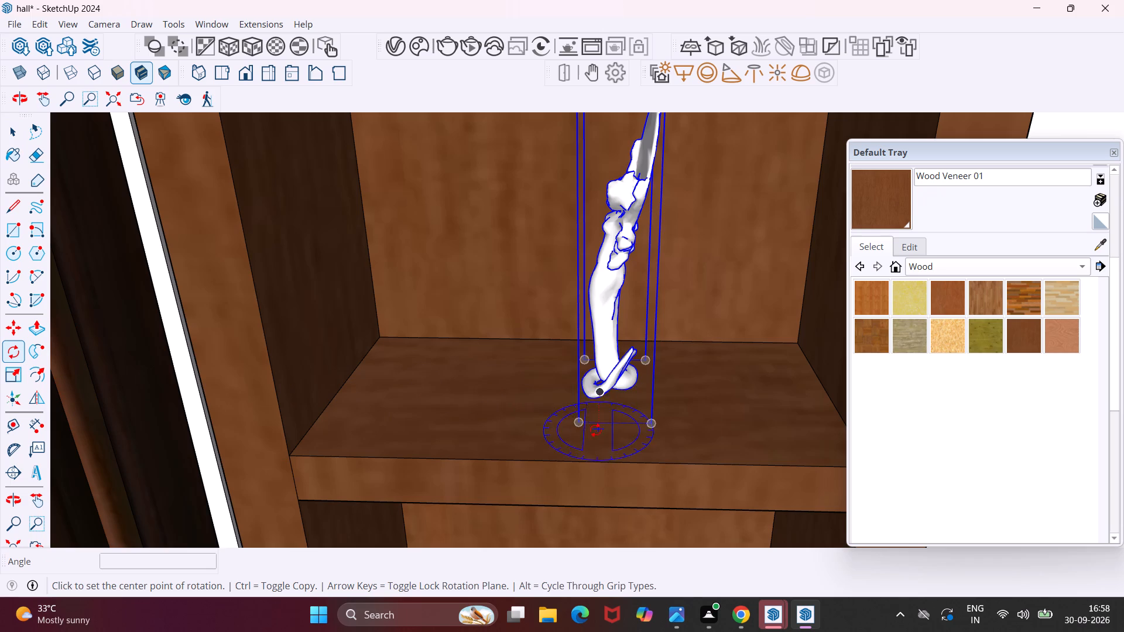
click(568, 429)
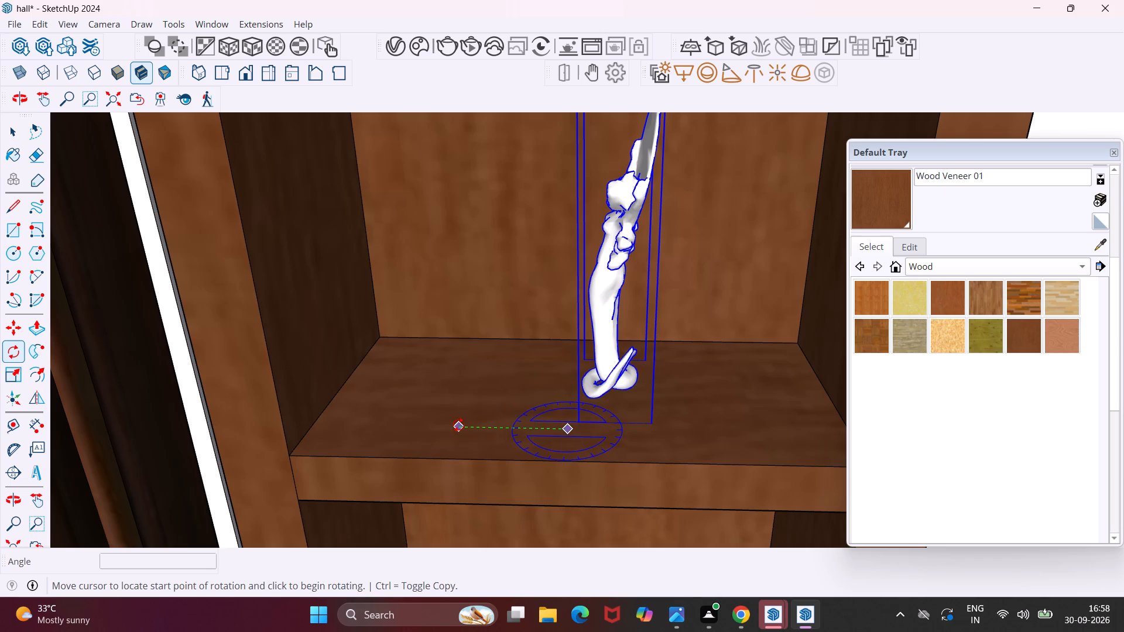
click(458, 425)
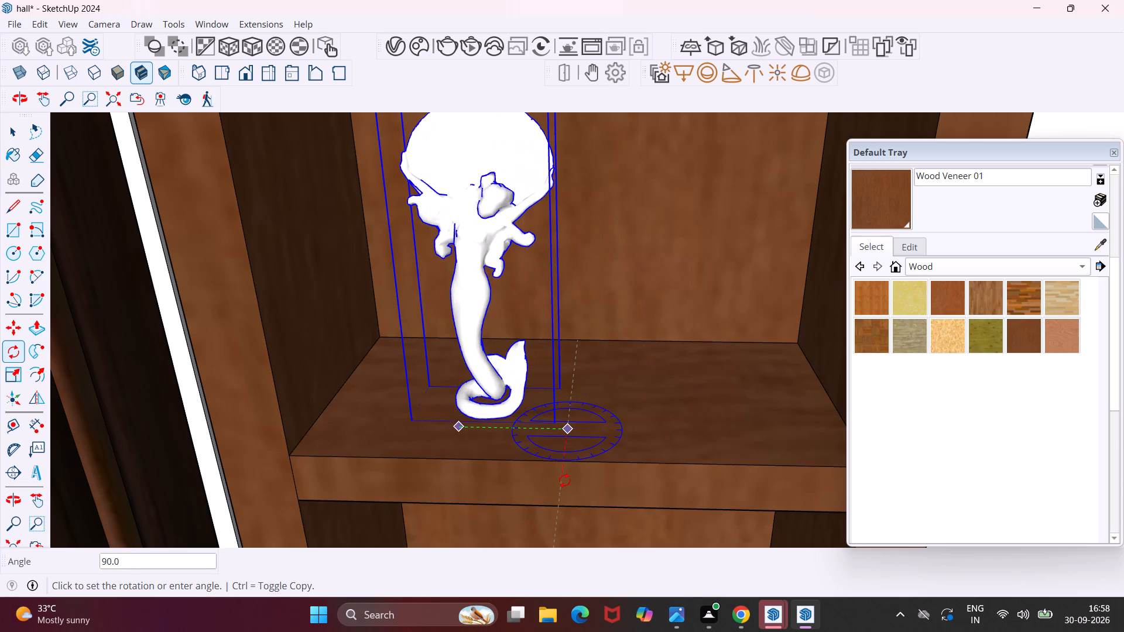
click(566, 480)
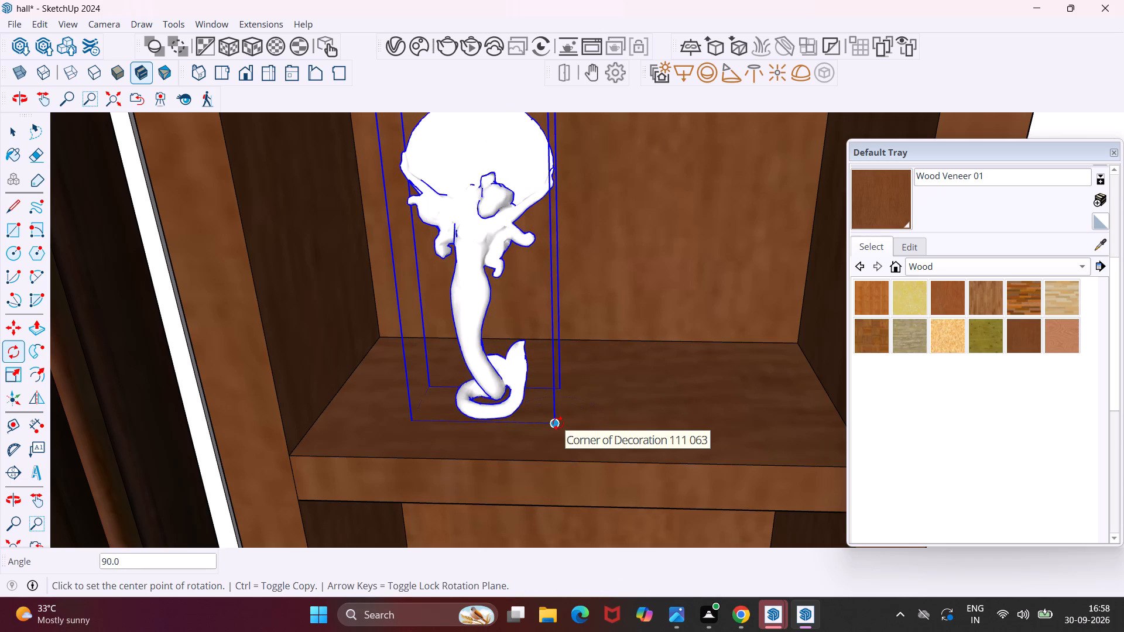
Move the Decoration 111 063 statue about 3 5/8" along the green axis, then slightly back to sit mid-shelf in the second compartment.
key(m)
click(553, 423)
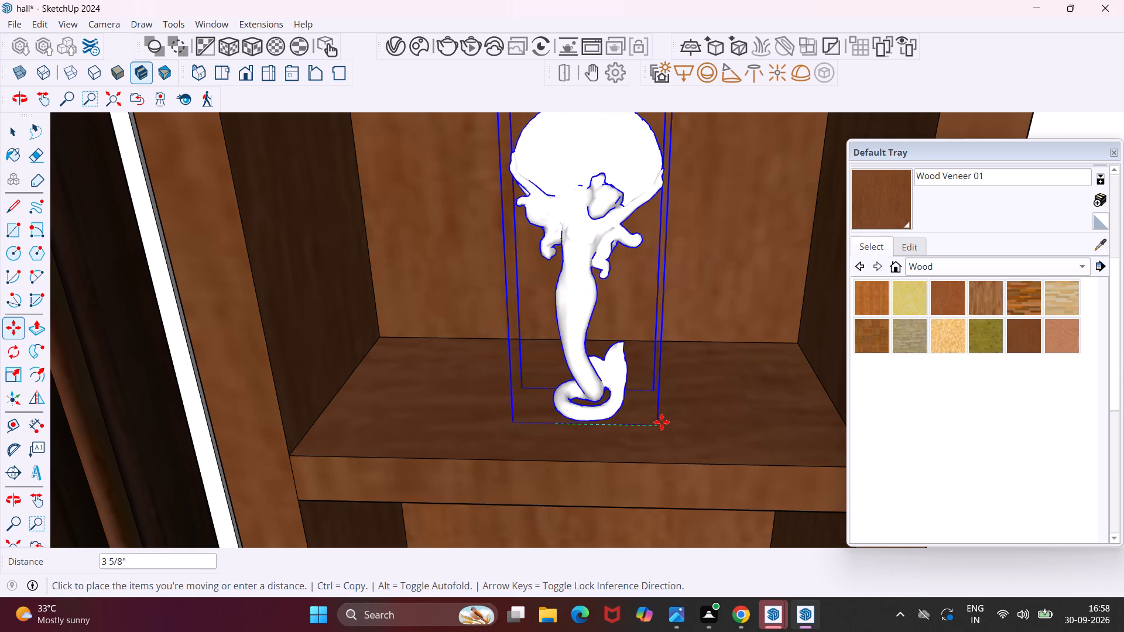
click(663, 422)
scroll(594, 392, down, 5)
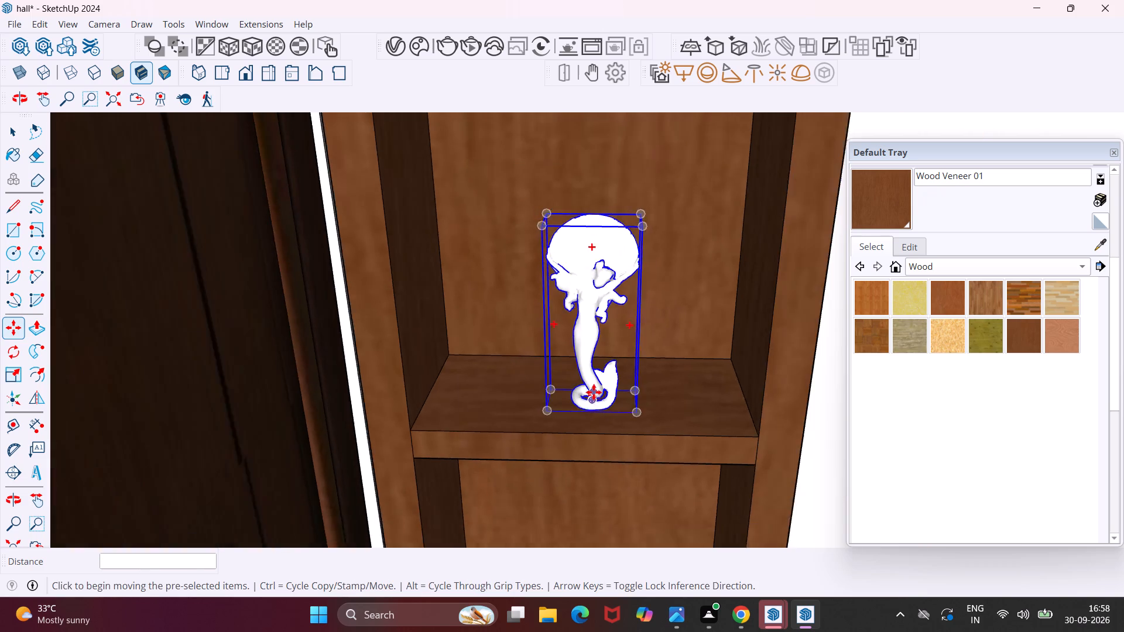
scroll(594, 392, down, 4)
scroll(623, 400, up, 10)
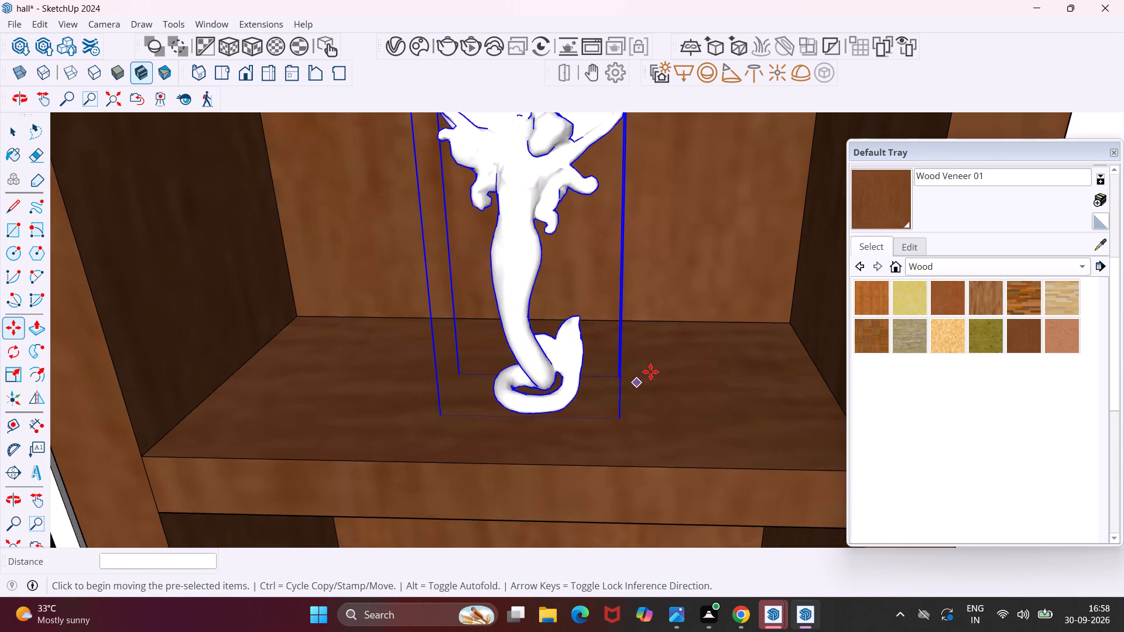
middle_drag(652, 370, 569, 390)
scroll(648, 369, up, 1)
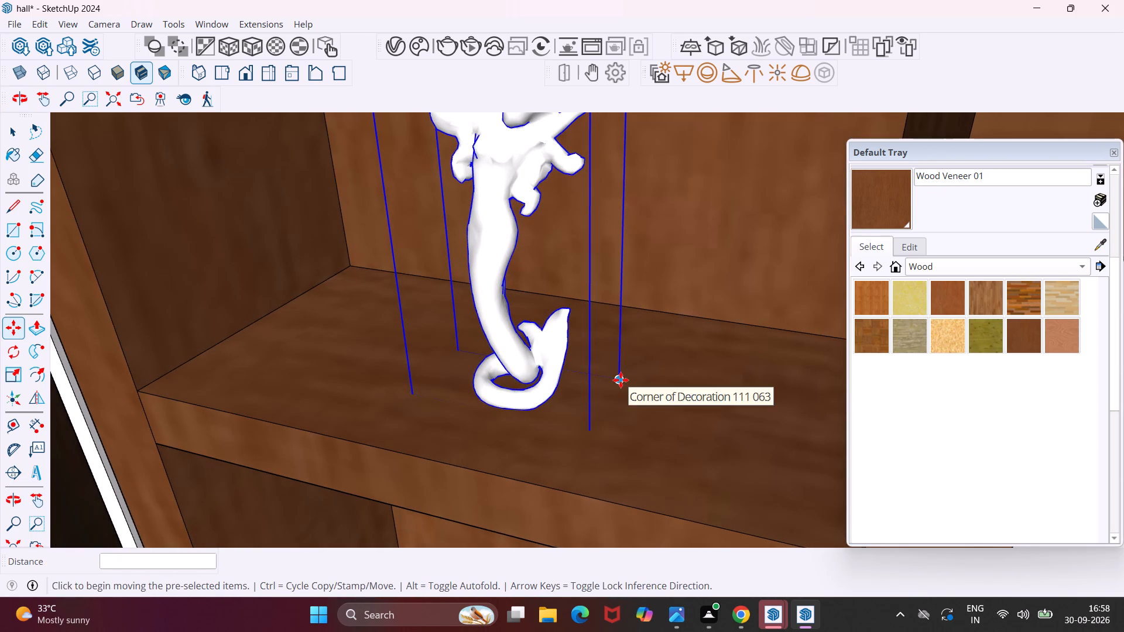
click(620, 379)
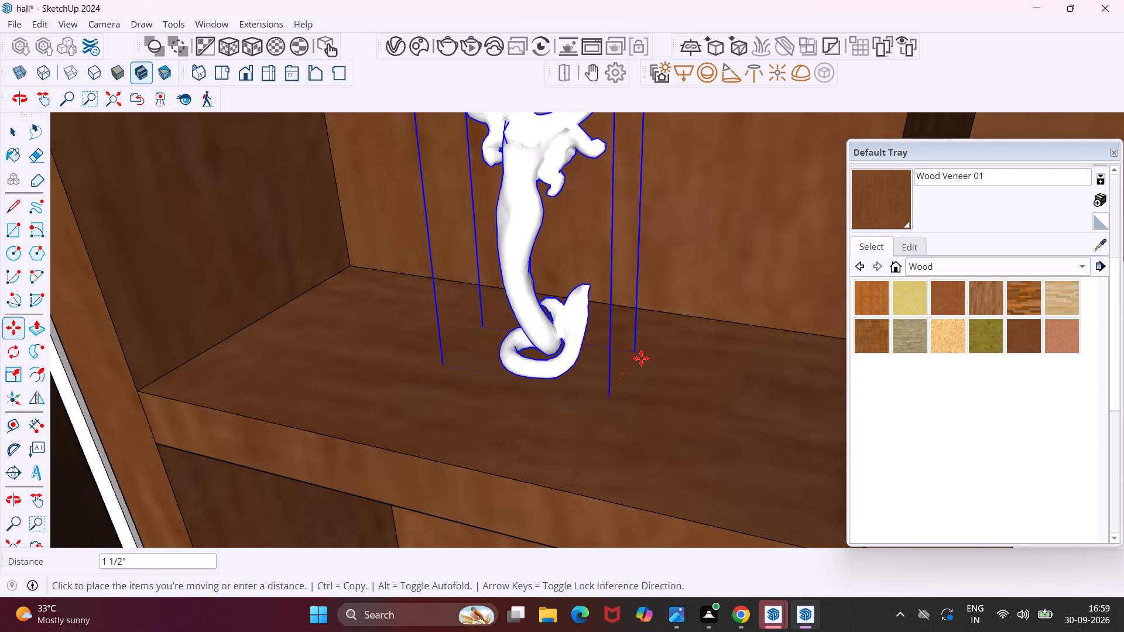
click(633, 366)
Rotate the Decoration 111 059 statue in the fifth compartment from the bottom 90 degrees on its shelf plane.
scroll(626, 358, down, 6)
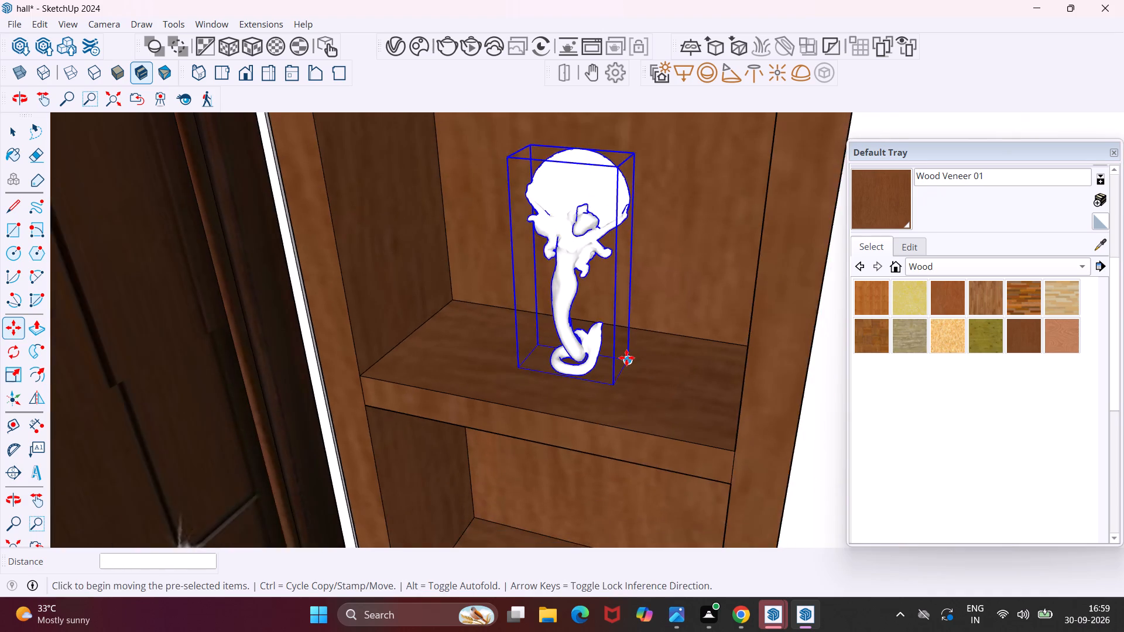
scroll(626, 358, down, 18)
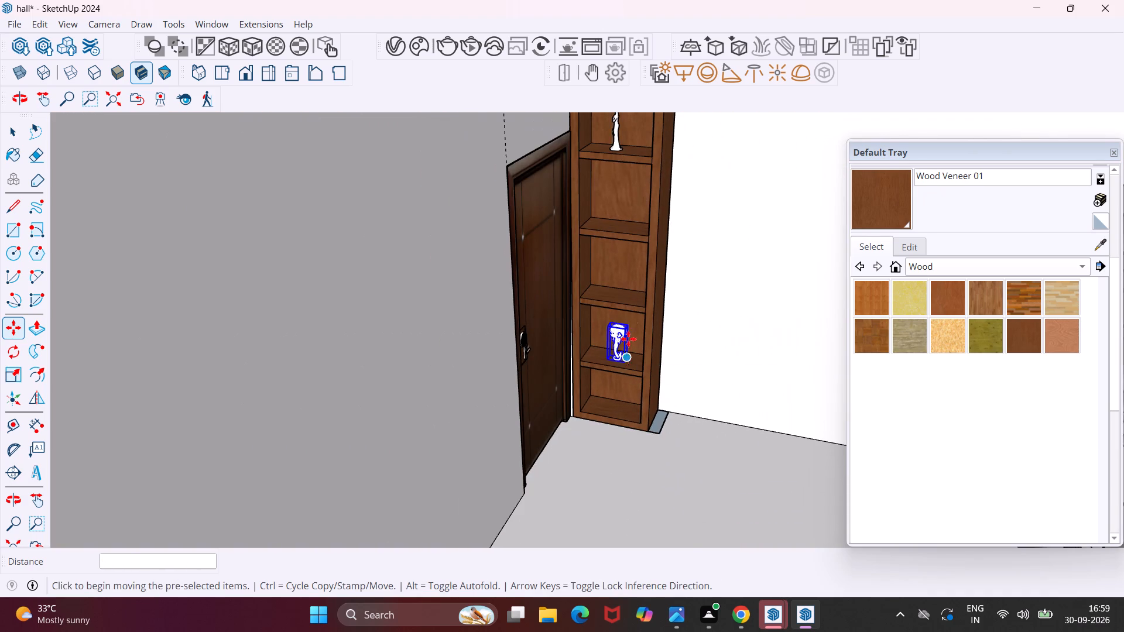
middle_drag(618, 146, 619, 145)
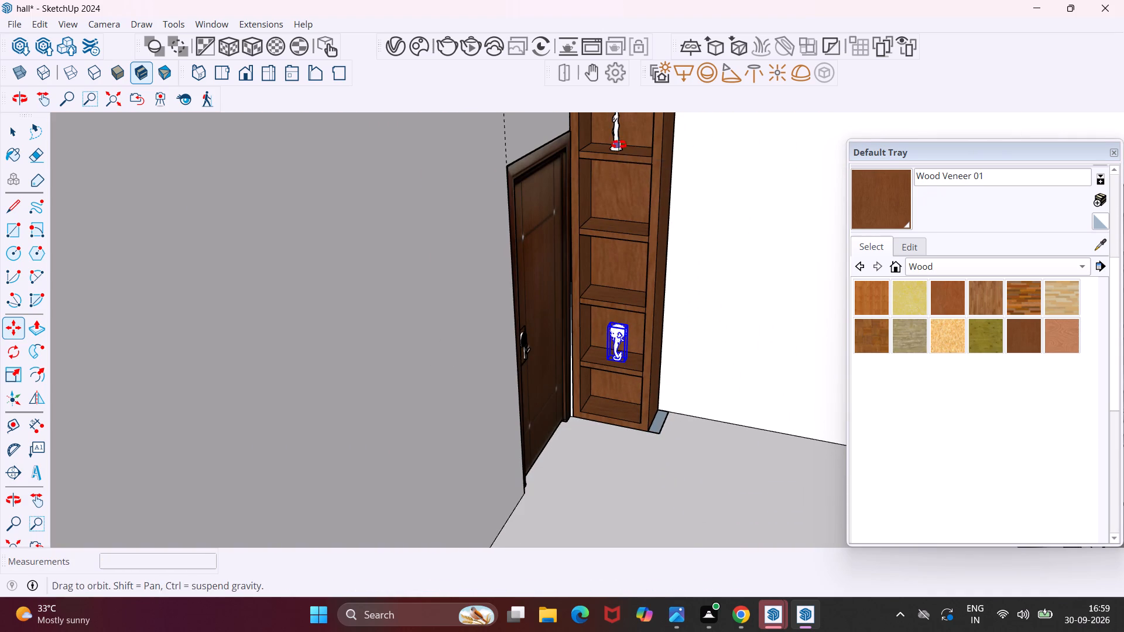
middle_drag(619, 145, 668, 142)
key(Escape)
key(space)
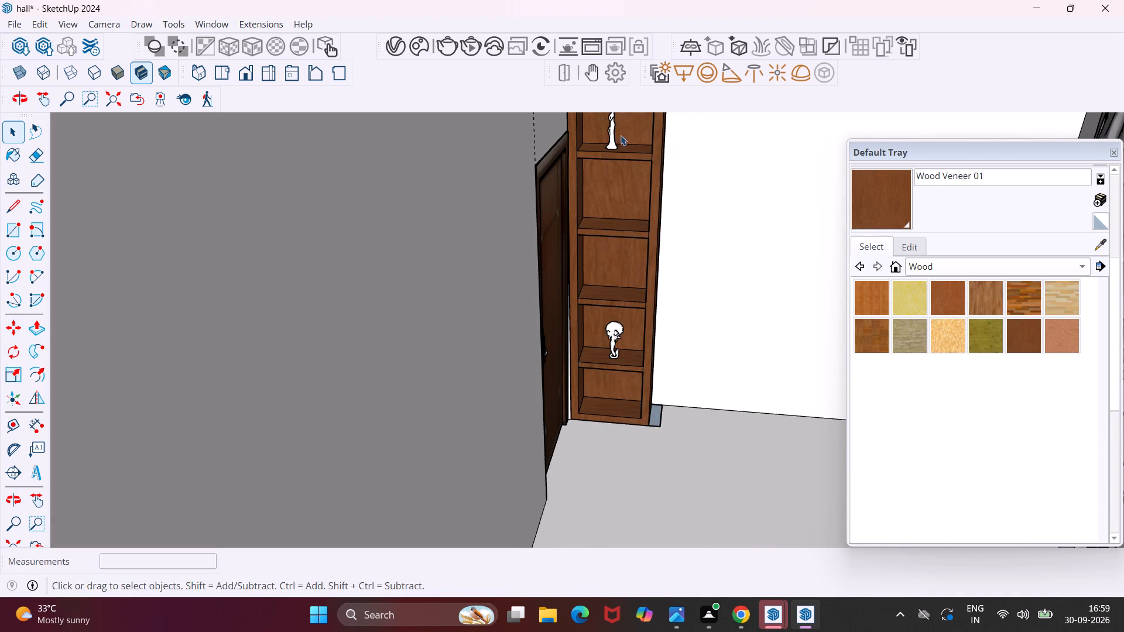
click(615, 132)
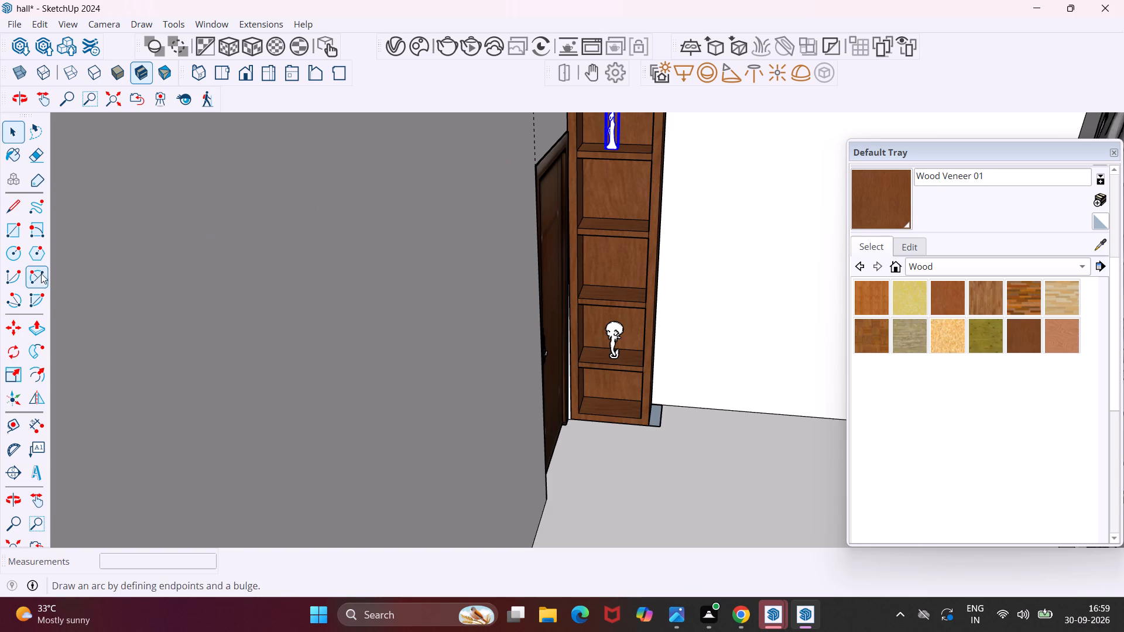
click(23, 344)
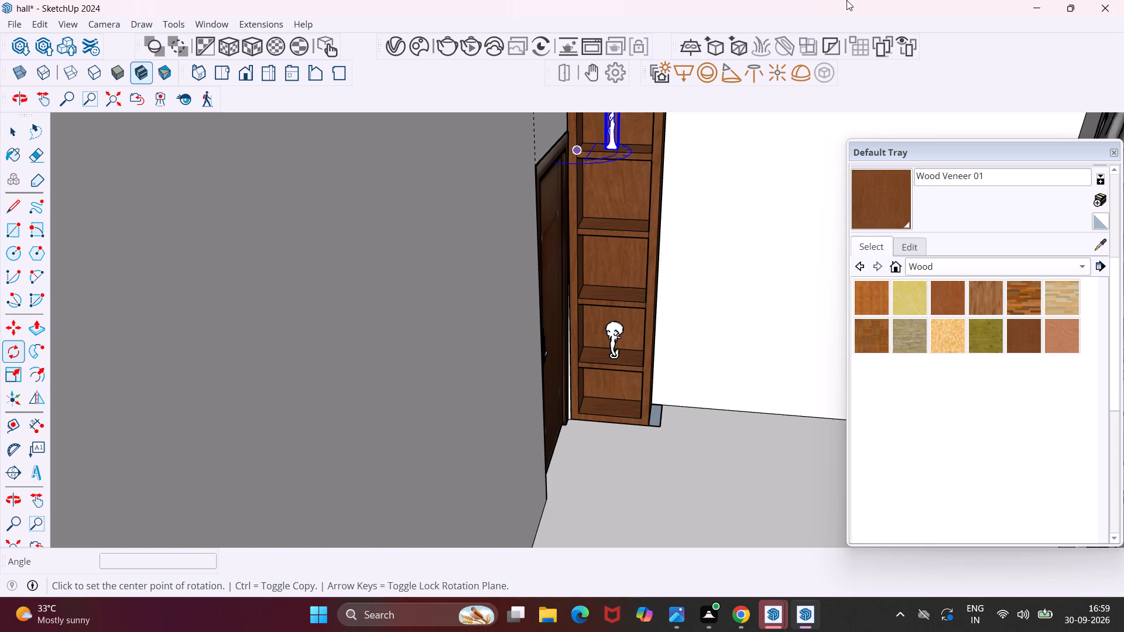
scroll(628, 140, up, 12)
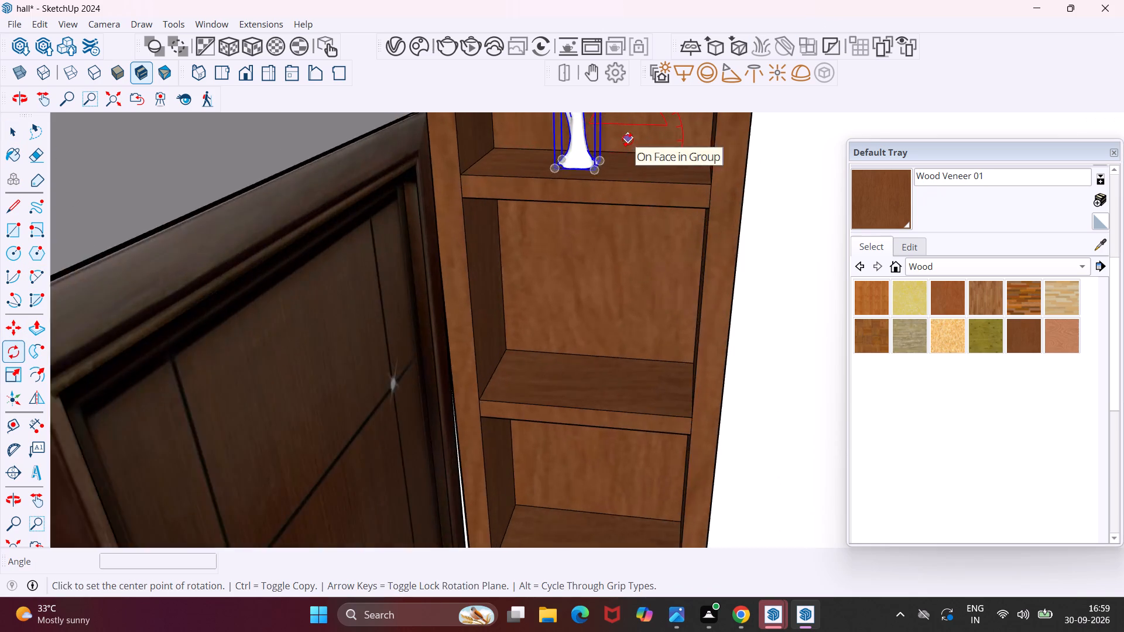
scroll(628, 140, up, 11)
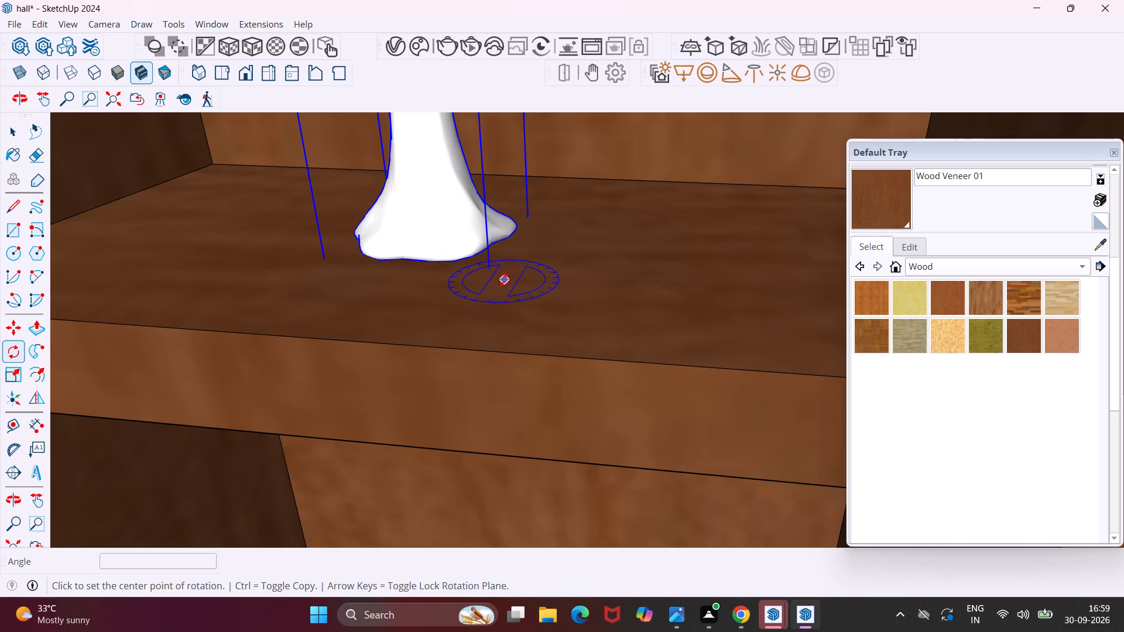
click(515, 281)
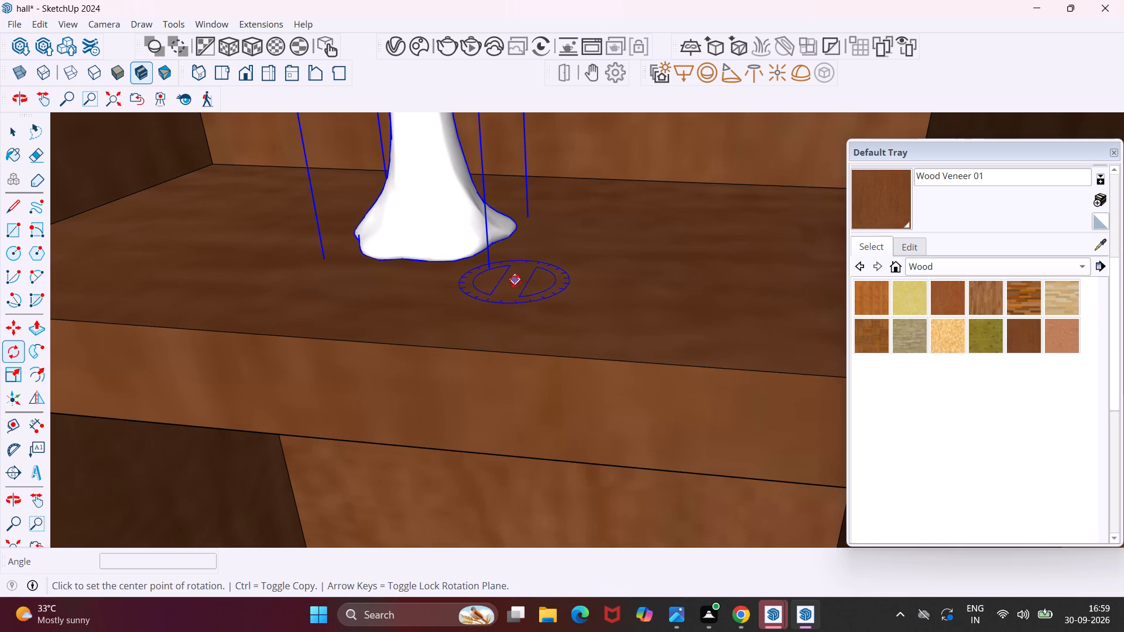
click(597, 286)
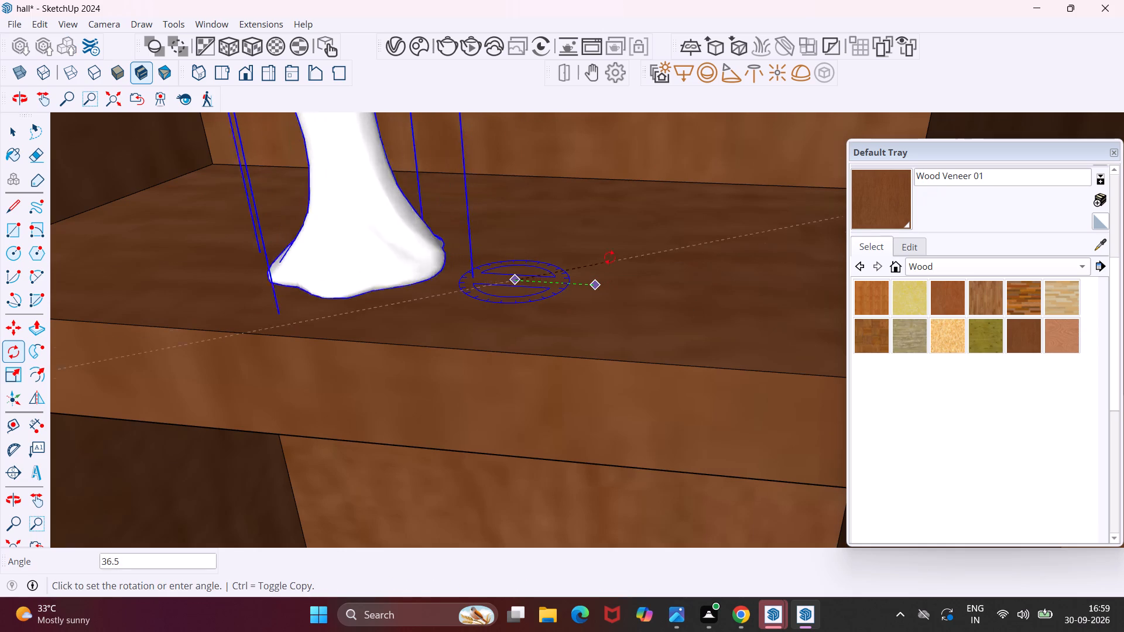
click(555, 218)
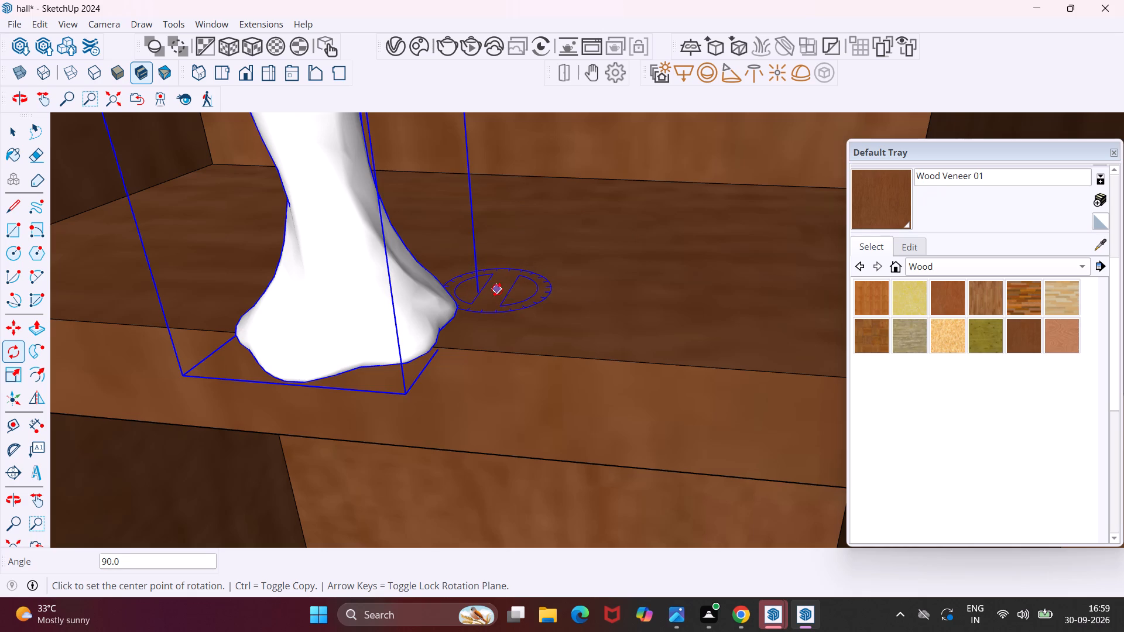
Move the Decoration 111 059 statue about 4 3/8" back from the front edge onto the middle of its shelf.
key(m)
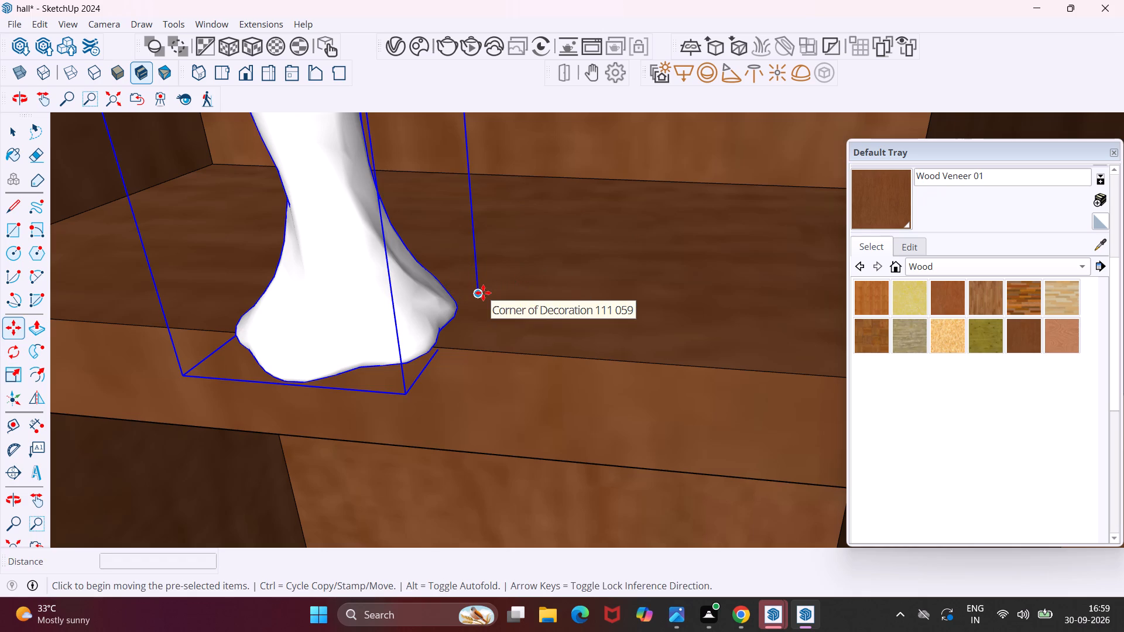
click(502, 301)
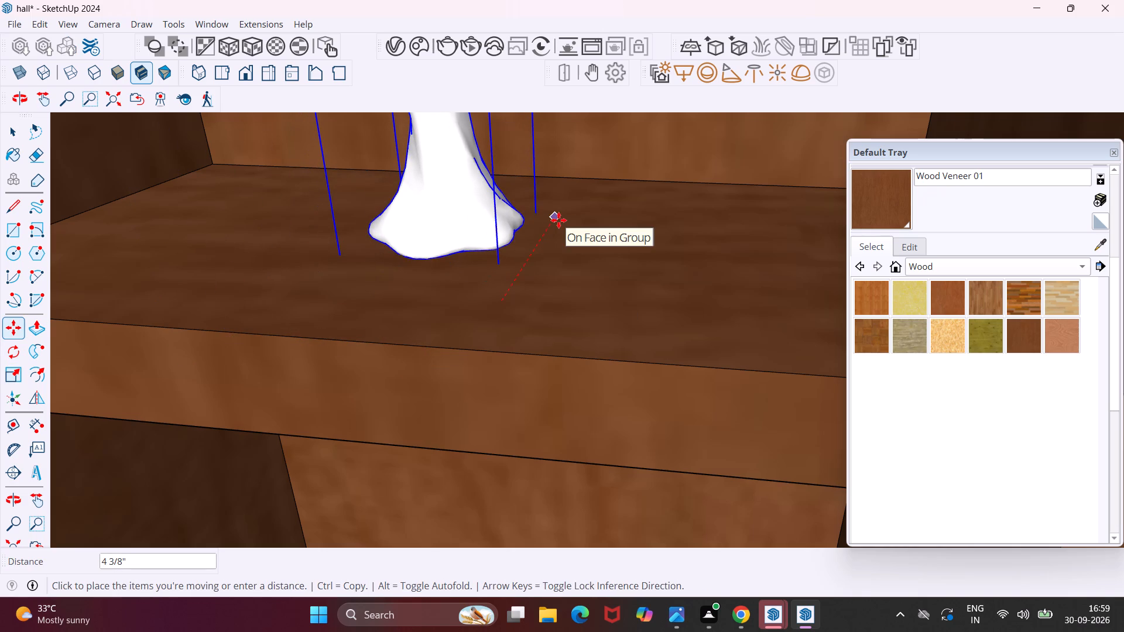
click(558, 220)
scroll(555, 219, down, 11)
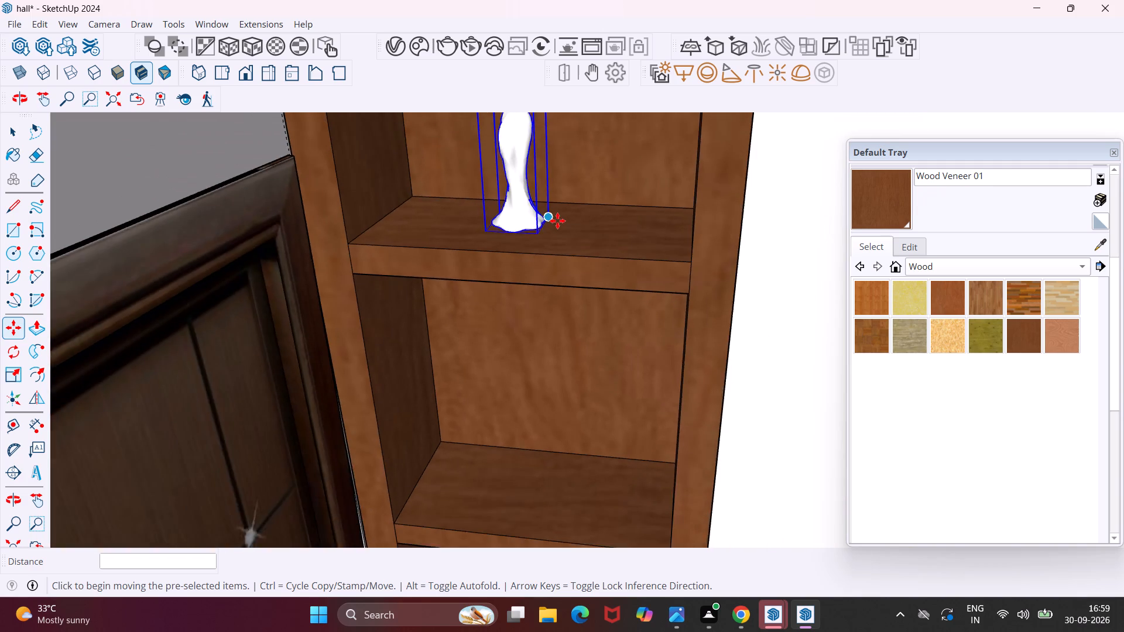
scroll(557, 221, down, 14)
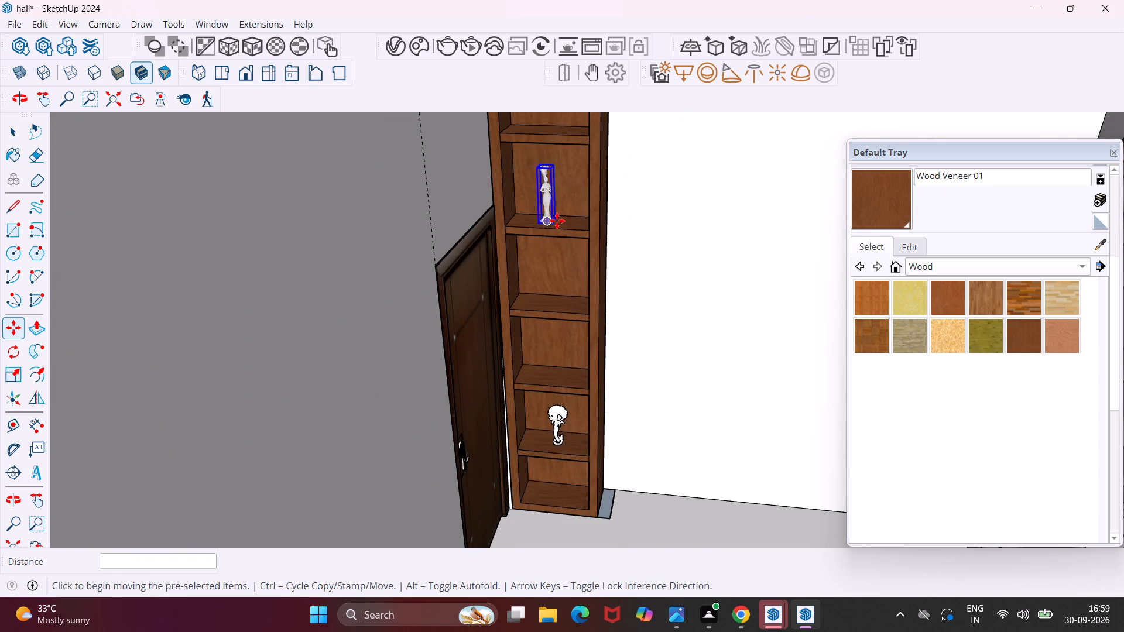
scroll(557, 221, down, 4)
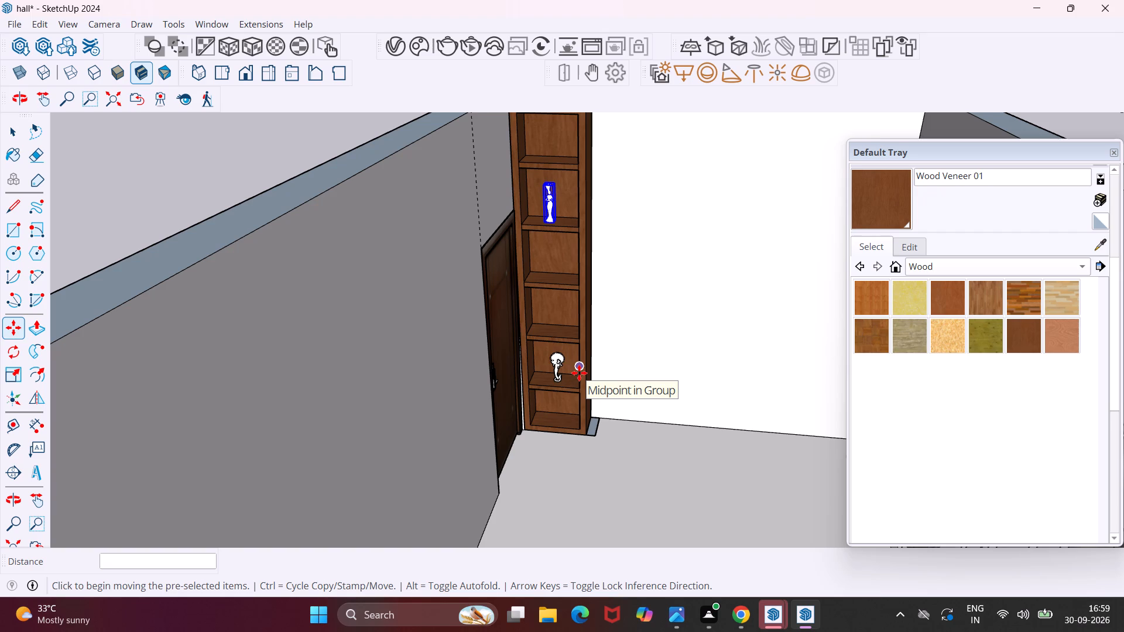
key(Escape)
key(space)
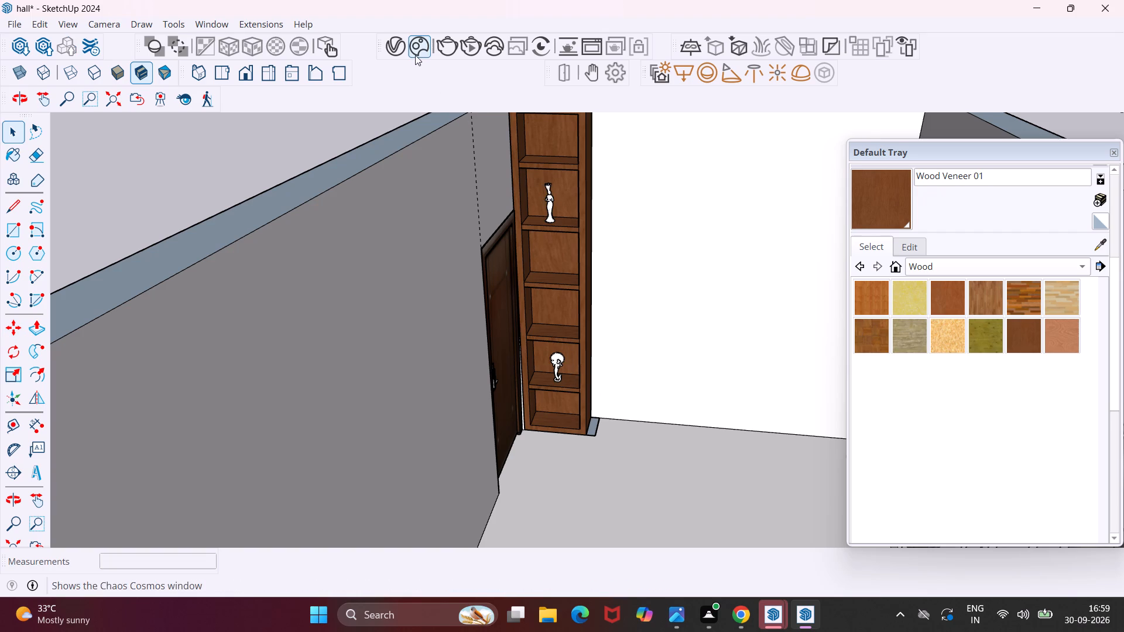
Browse the downloaded Chaos Cosmos assets for shelf decor and import the Vase Roses Red 63-02 asset.
click(415, 55)
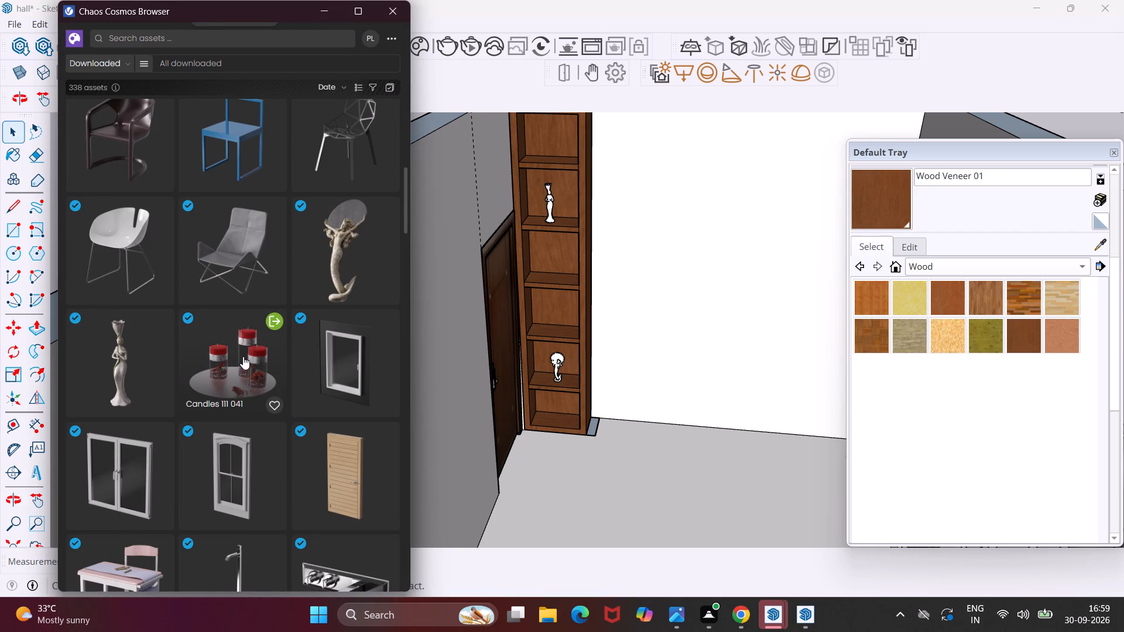
scroll(243, 356, down, 7)
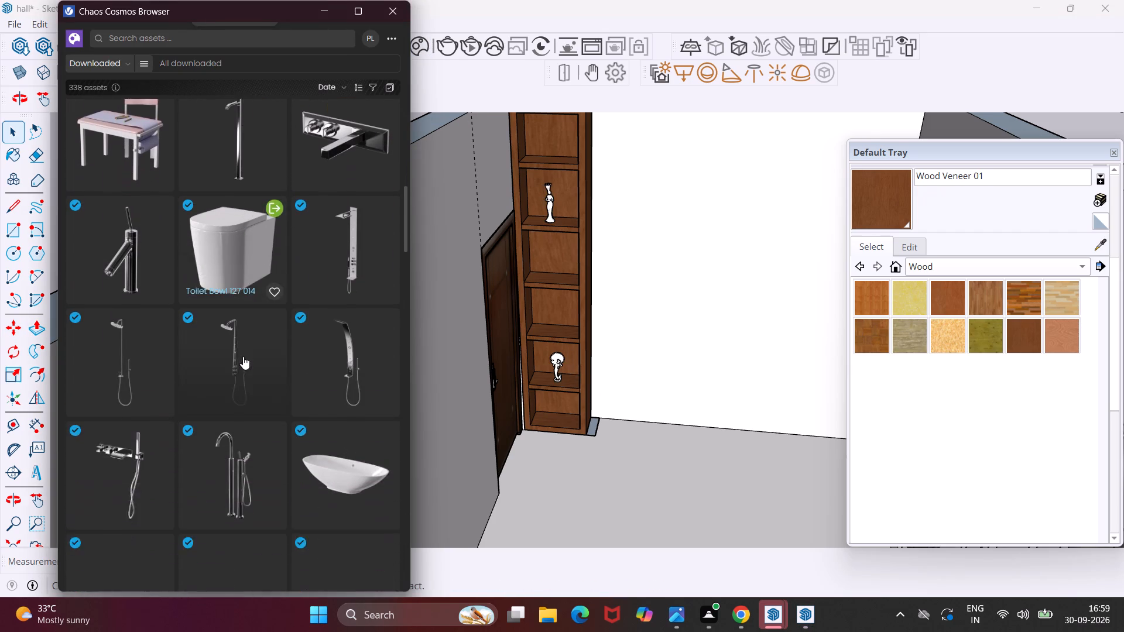
scroll(243, 356, down, 8)
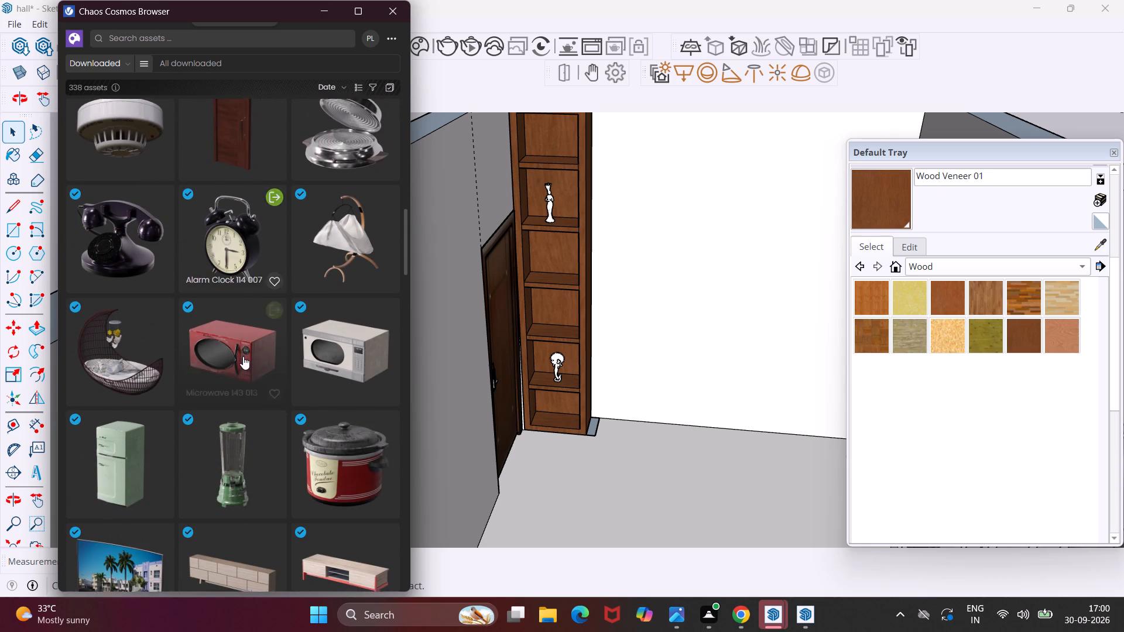
scroll(243, 356, down, 4)
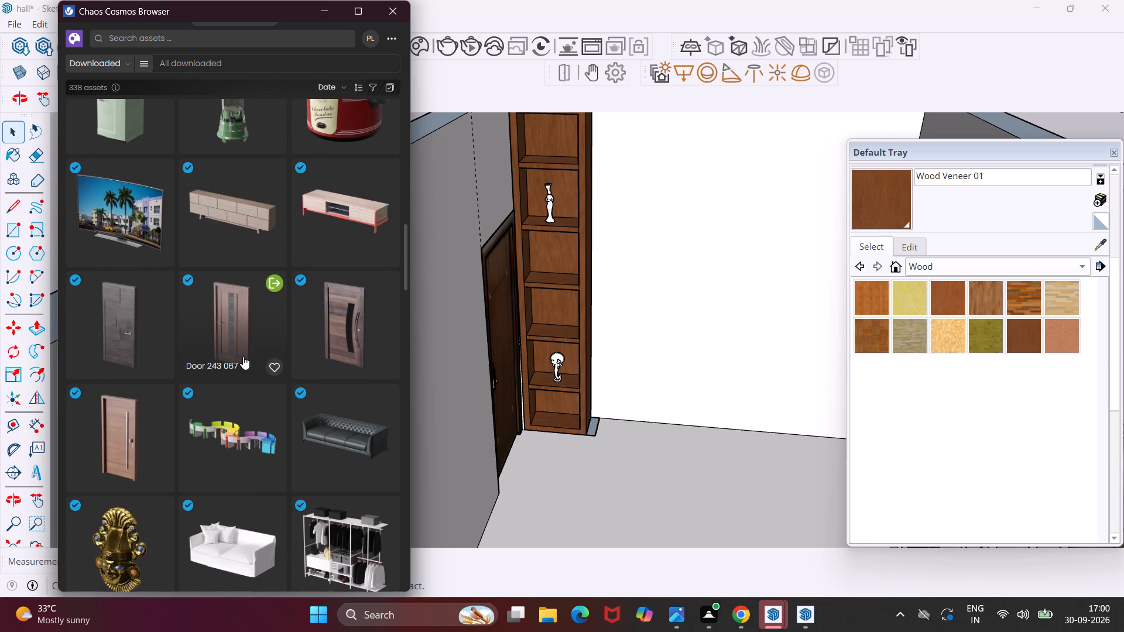
scroll(243, 356, down, 5)
scroll(226, 430, down, 3)
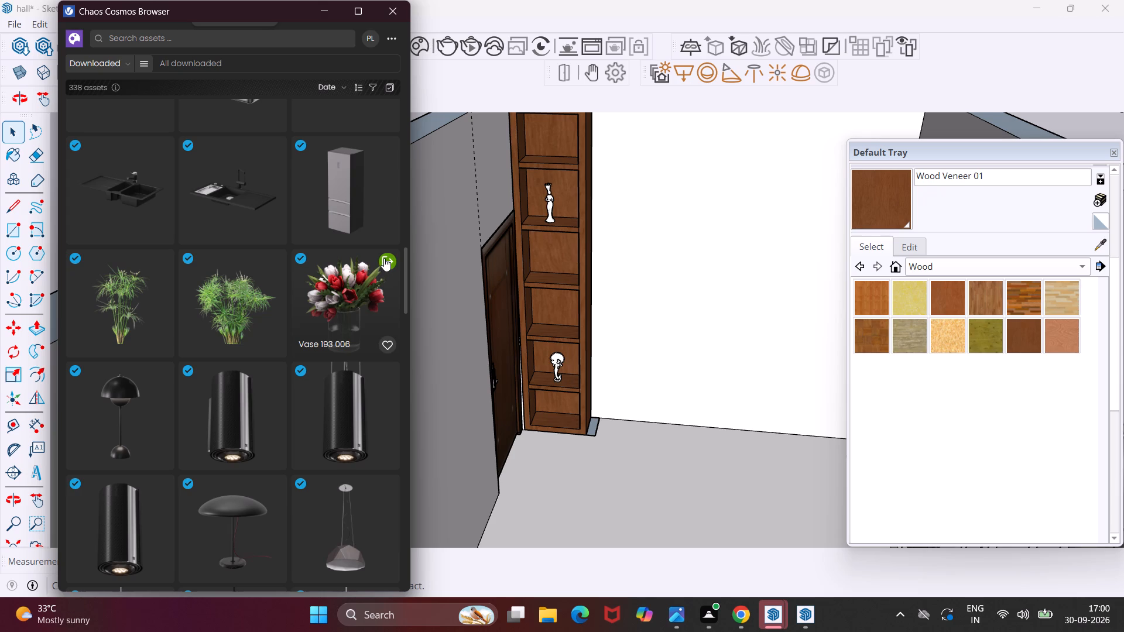
scroll(384, 258, down, 2)
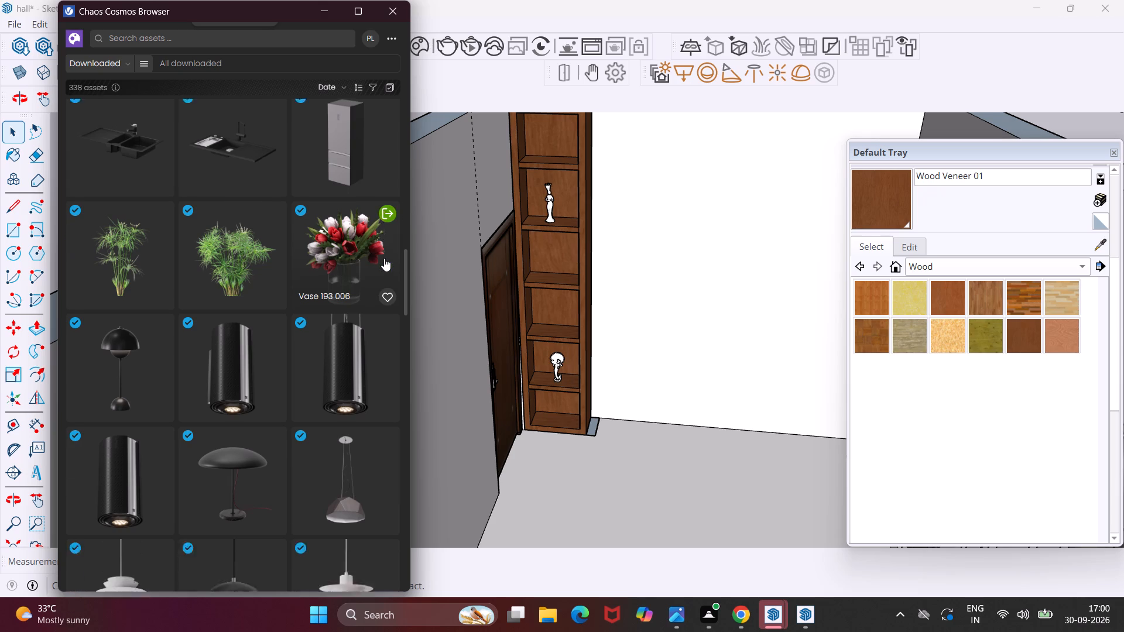
scroll(384, 258, down, 11)
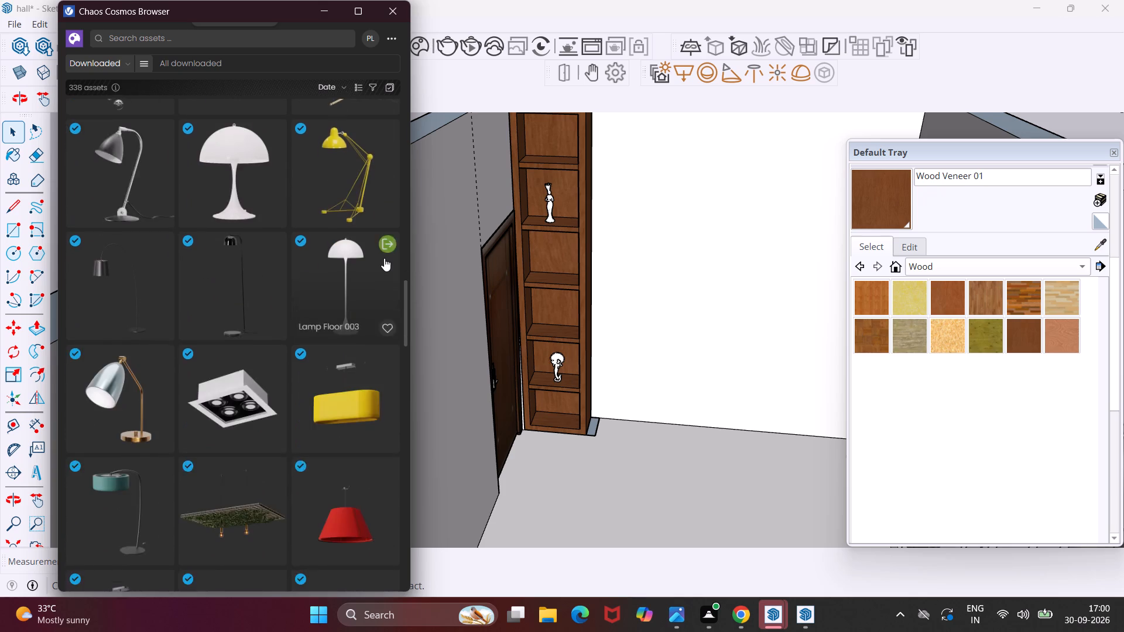
scroll(384, 258, down, 2)
scroll(341, 286, down, 5)
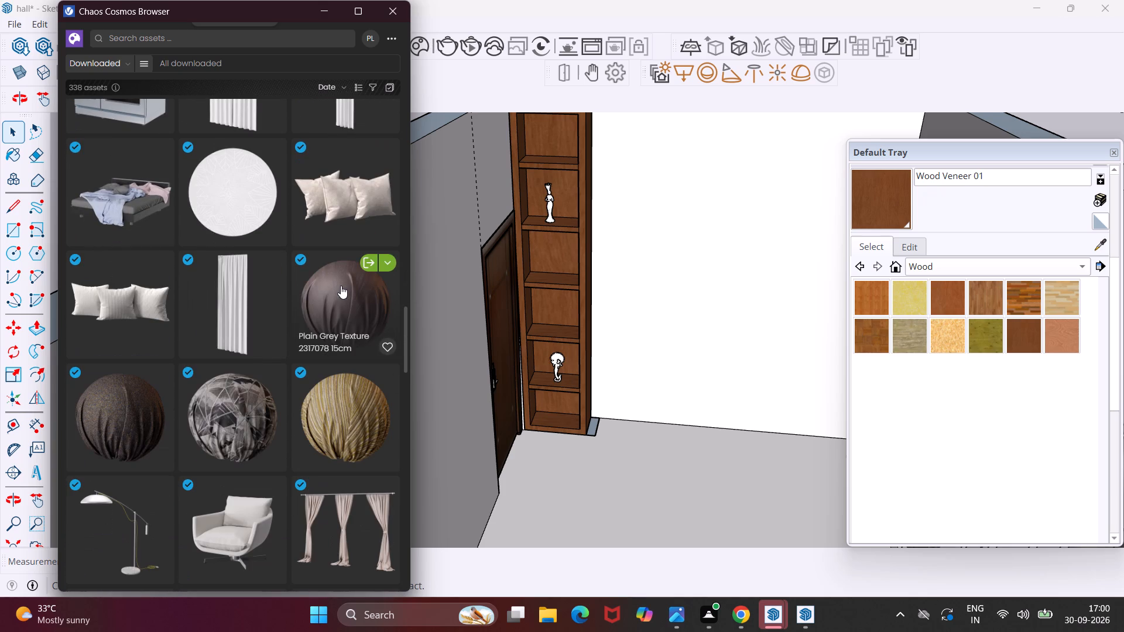
scroll(340, 285, down, 7)
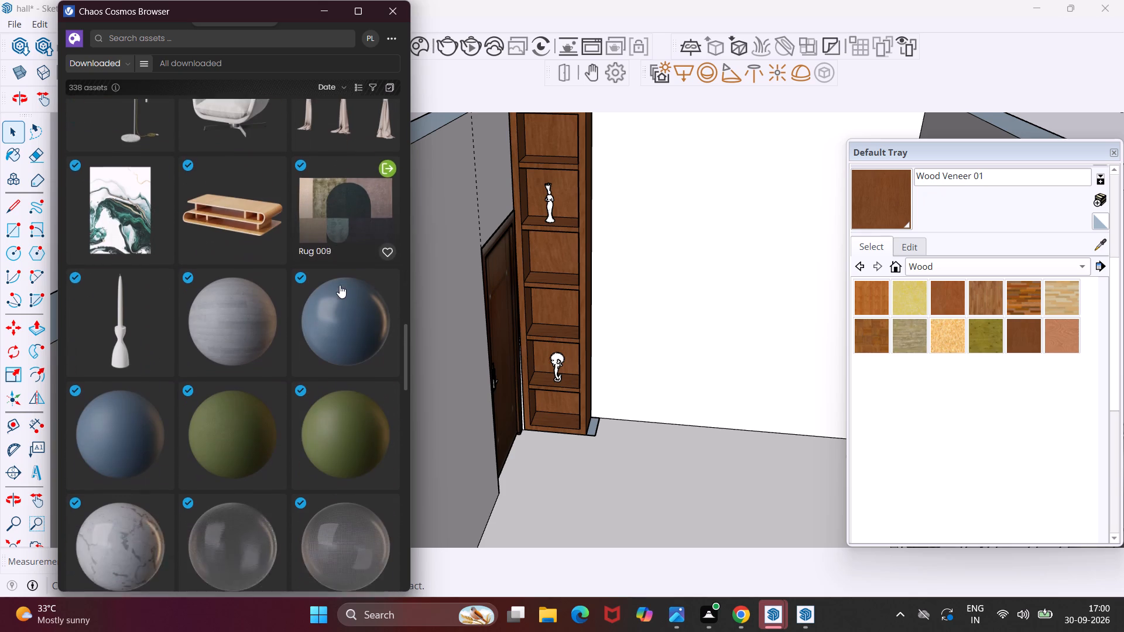
scroll(340, 285, down, 9)
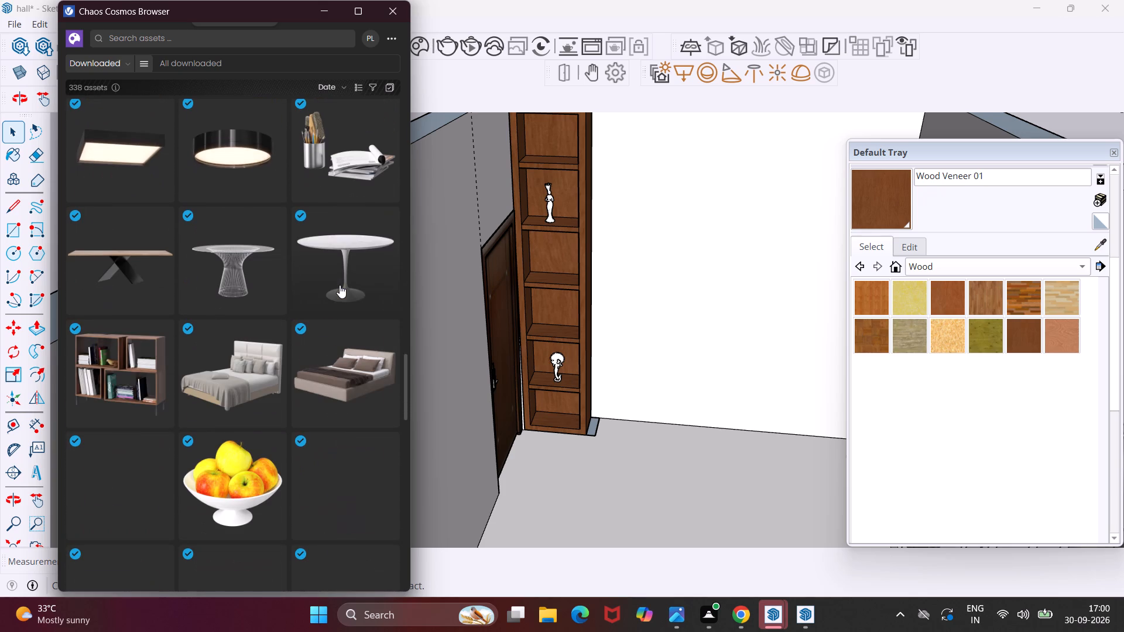
scroll(265, 390, down, 1)
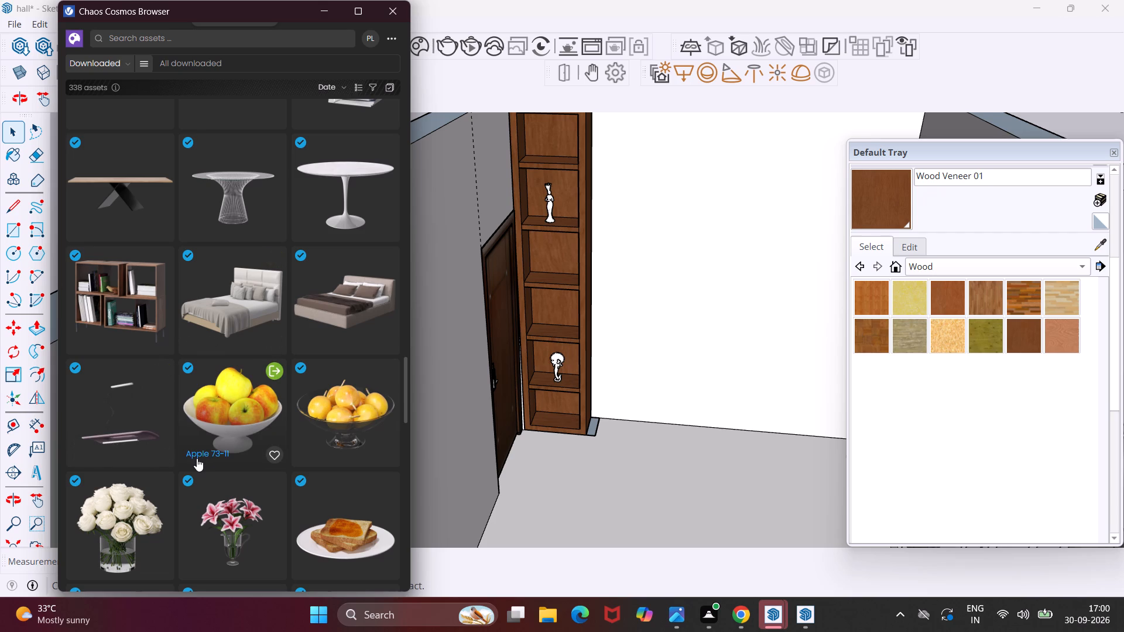
scroll(180, 474, down, 2)
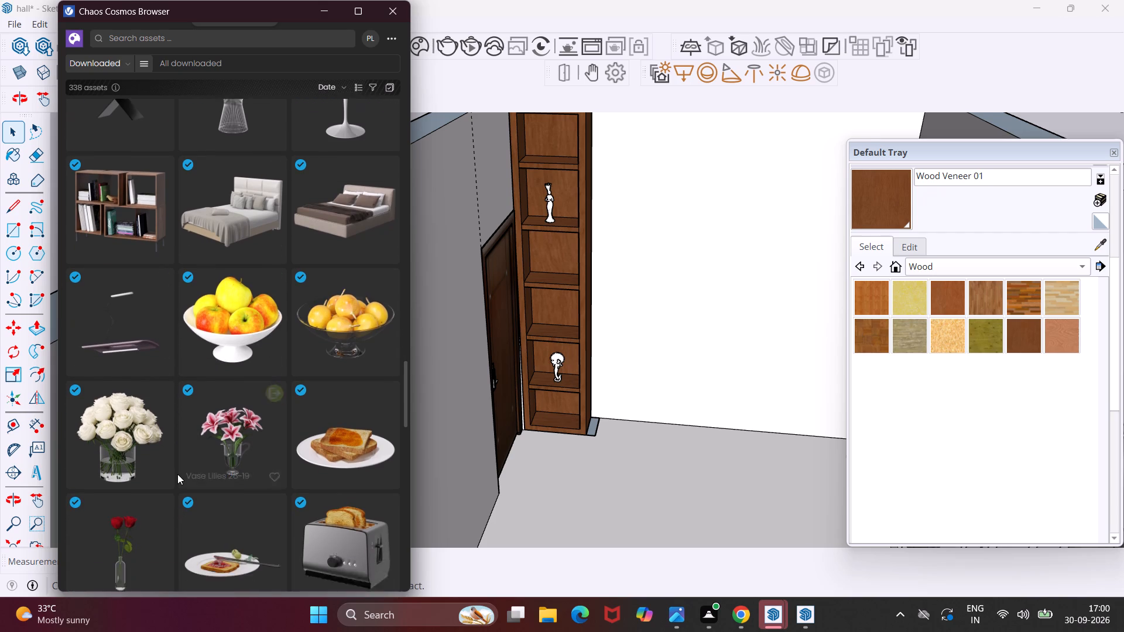
scroll(177, 474, down, 1)
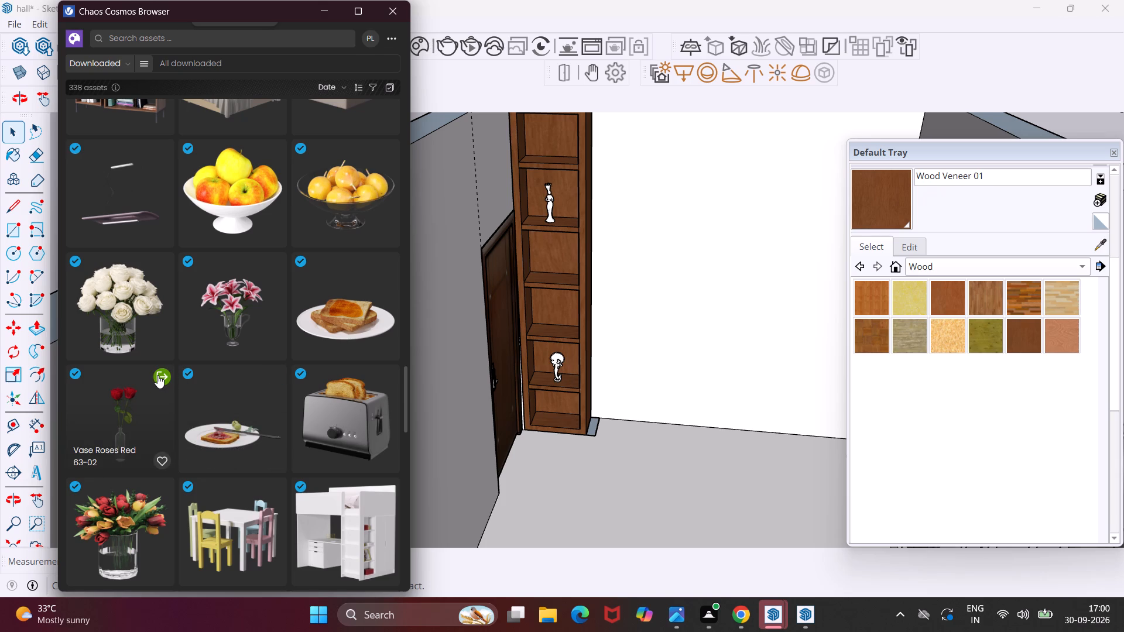
click(157, 375)
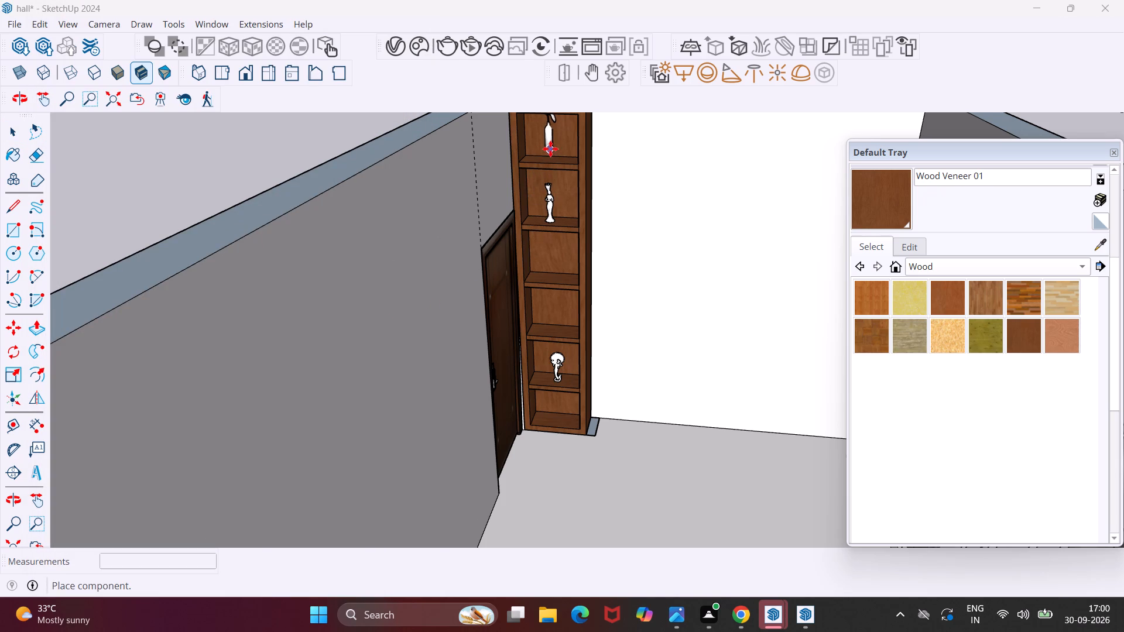
Place the Vase Roses Red 63-02 on the shelf of the shelving unit's top compartment.
scroll(550, 149, up, 9)
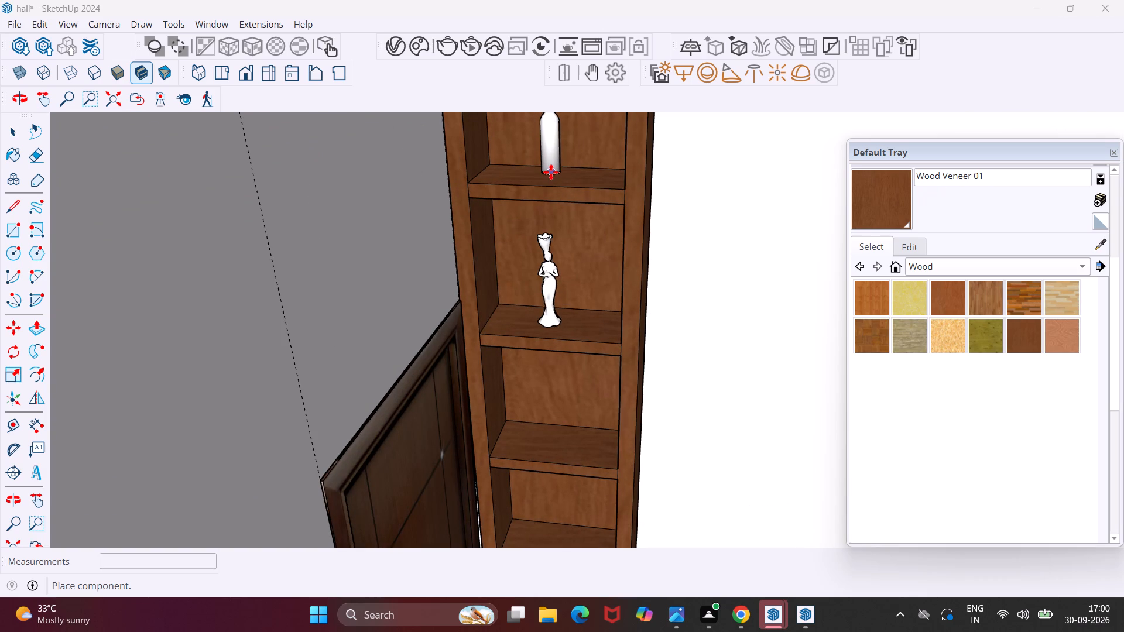
click(551, 174)
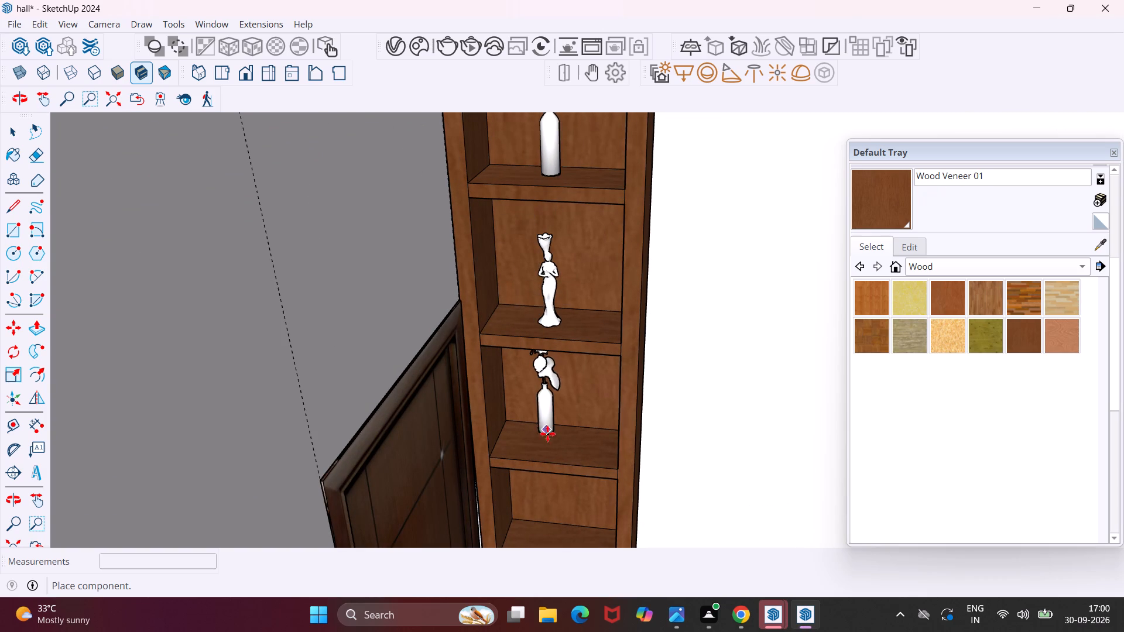
Place a second Vase Roses Red 63-02 on the shelf of the third compartment from the top and end placement.
middle_drag(552, 450, 566, 409)
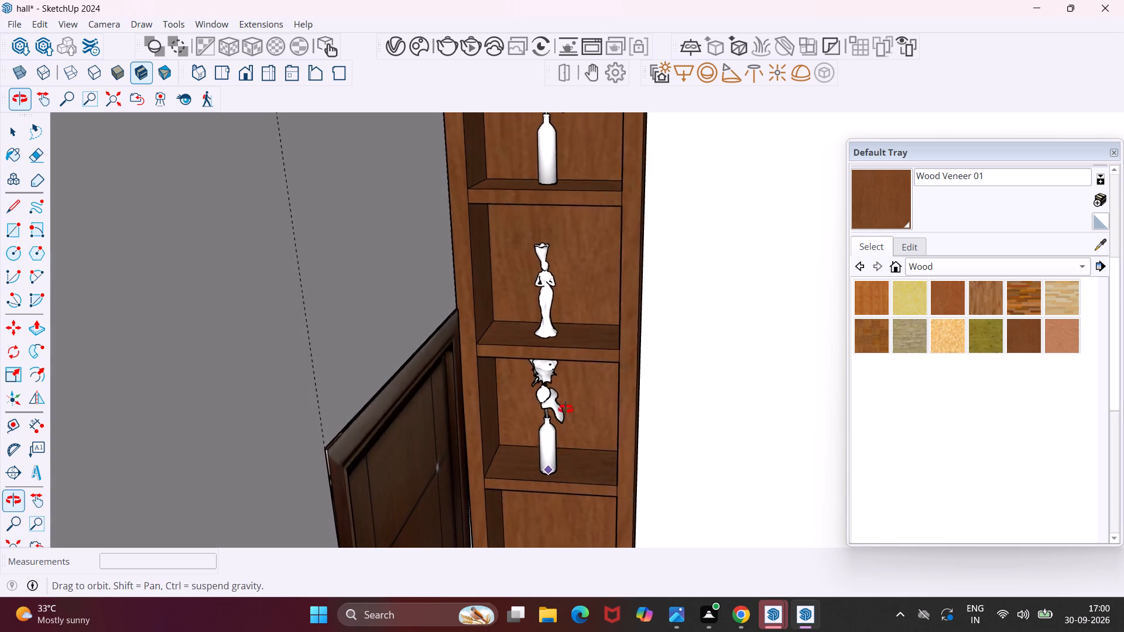
middle_drag(566, 409, 568, 392)
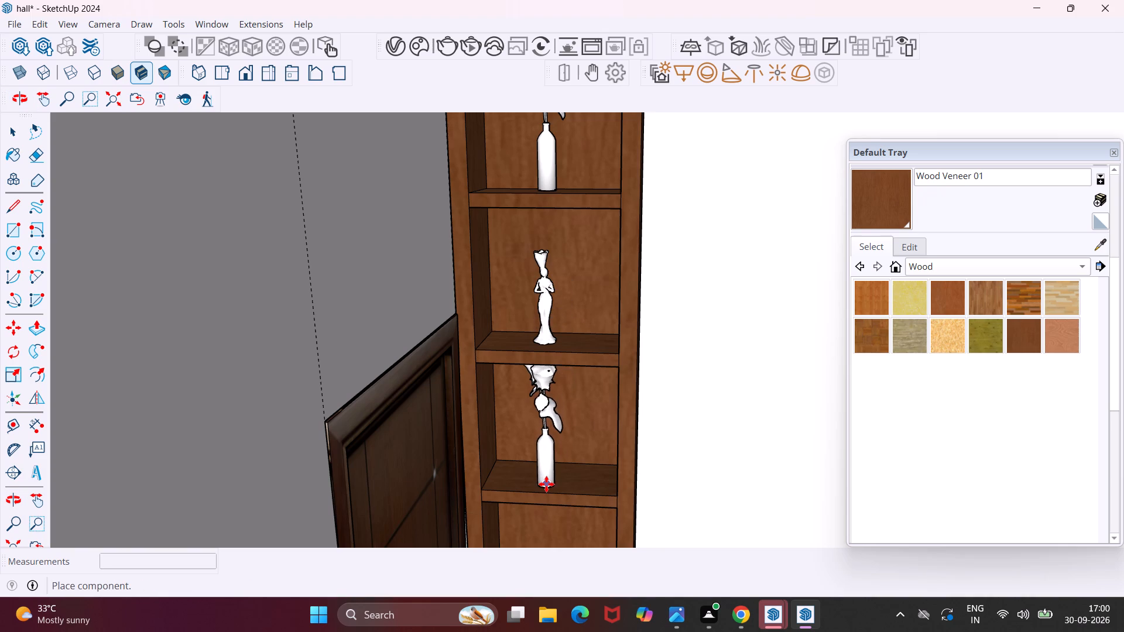
click(546, 484)
scroll(542, 482, down, 11)
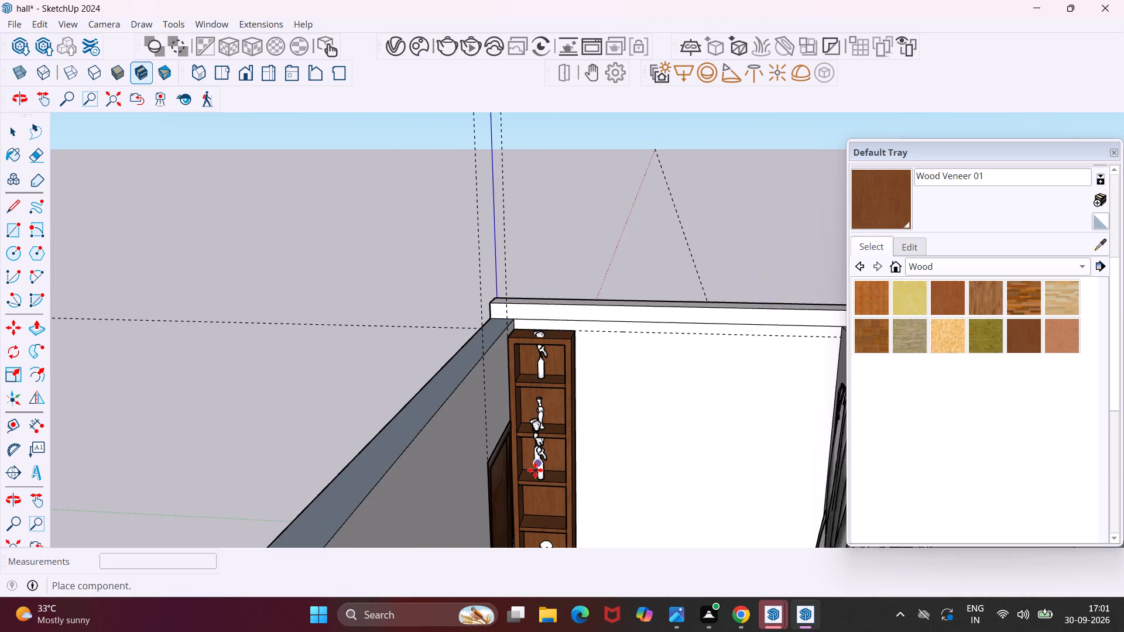
scroll(535, 470, down, 2)
scroll(545, 508, up, 4)
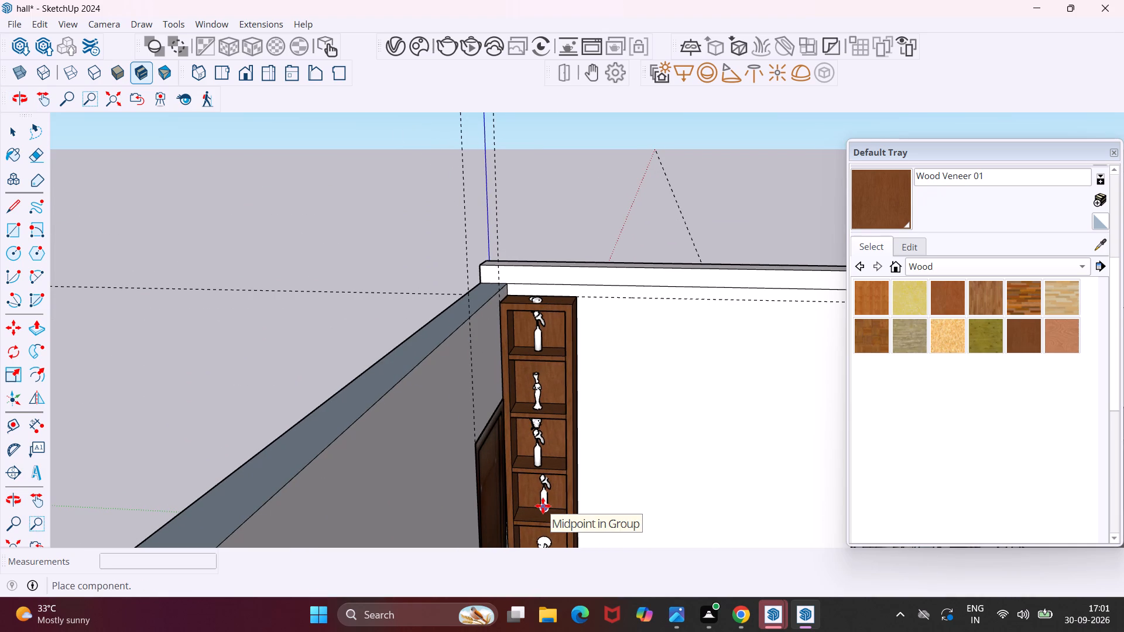
key(Escape)
Scale the rose vase in the third compartment from the top to 0.80 of its height along the blue axis.
key(space)
click(536, 459)
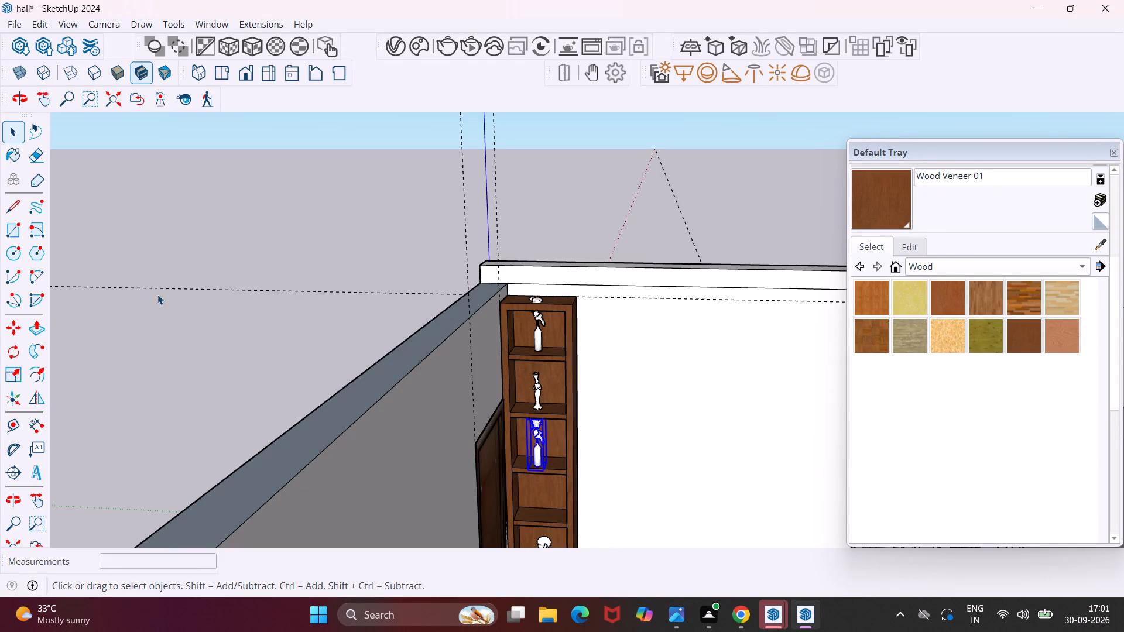
click(16, 369)
scroll(544, 422, up, 7)
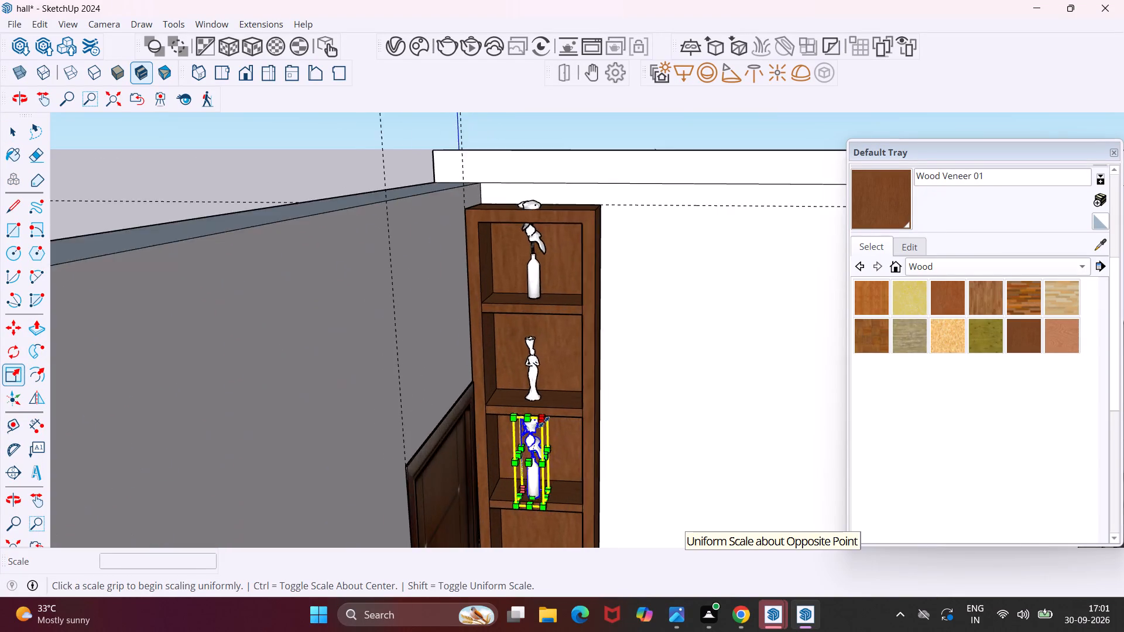
scroll(544, 422, up, 8)
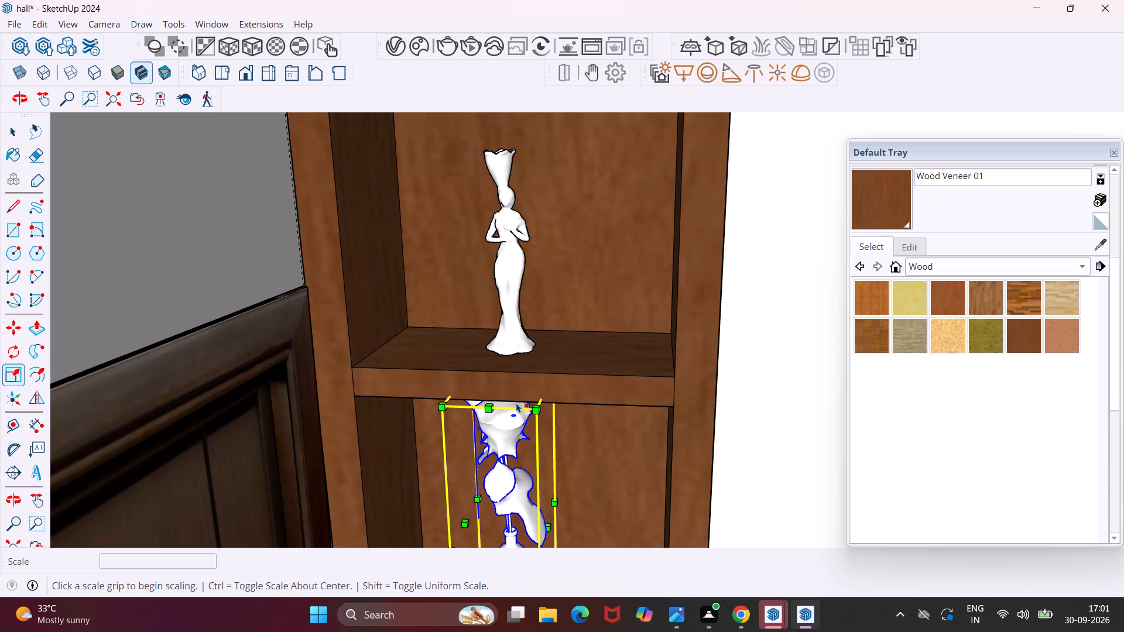
middle_drag(503, 389, 499, 361)
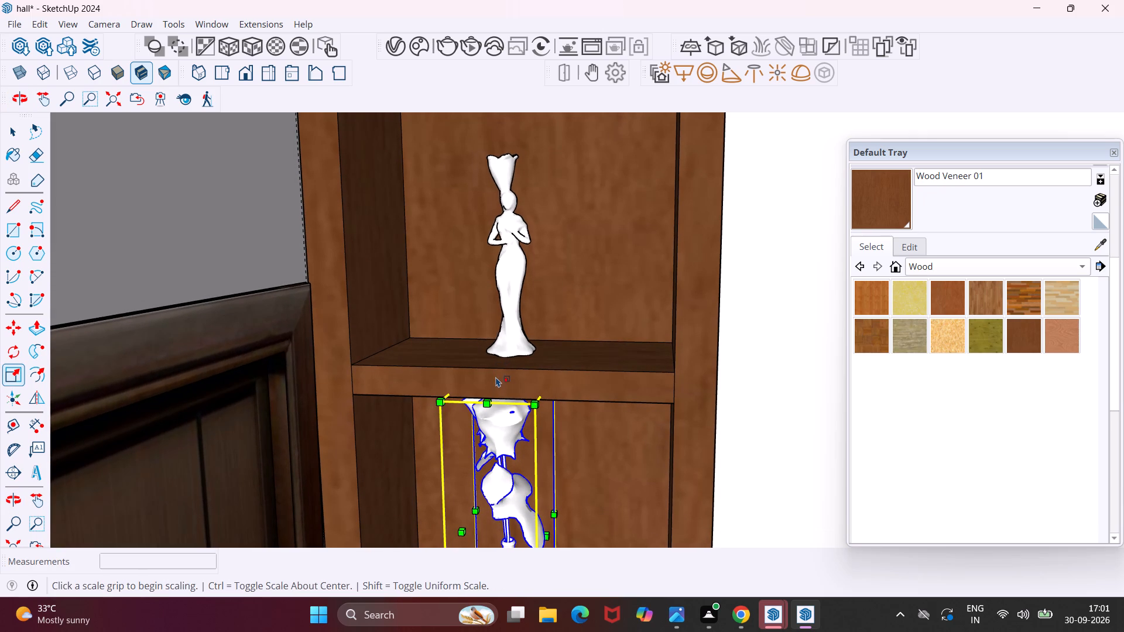
click(499, 386)
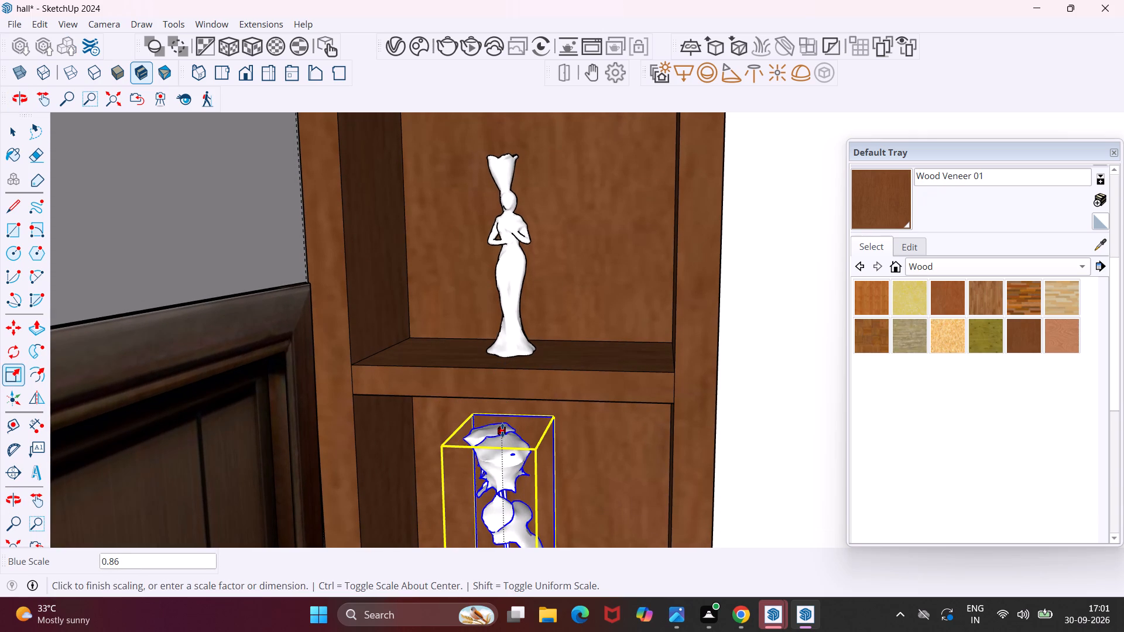
click(501, 448)
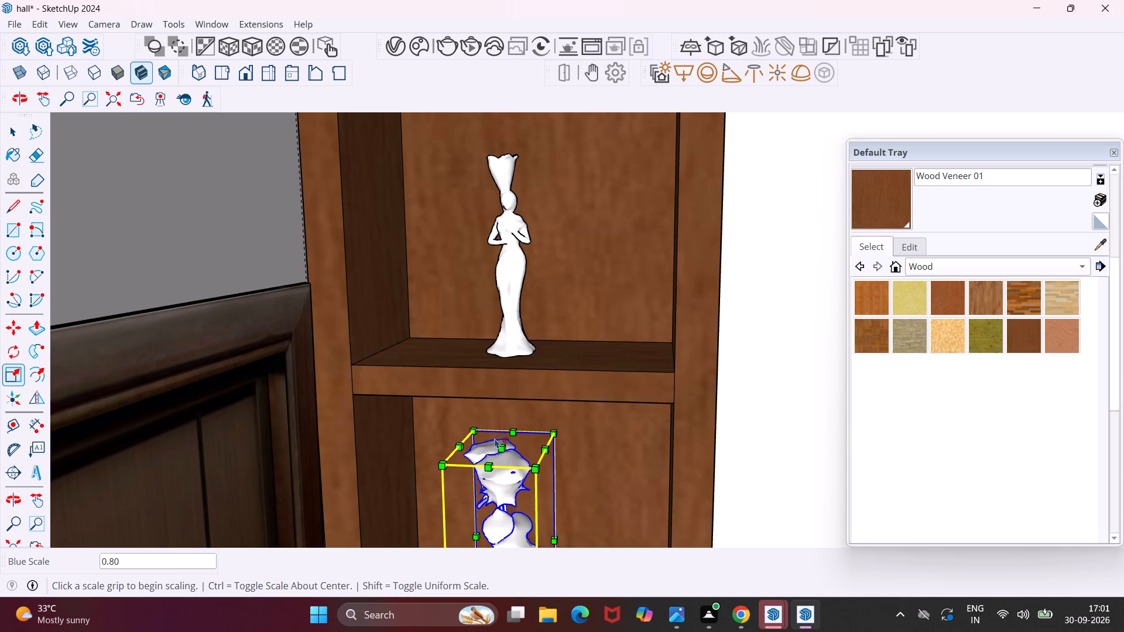
scroll(499, 283, down, 8)
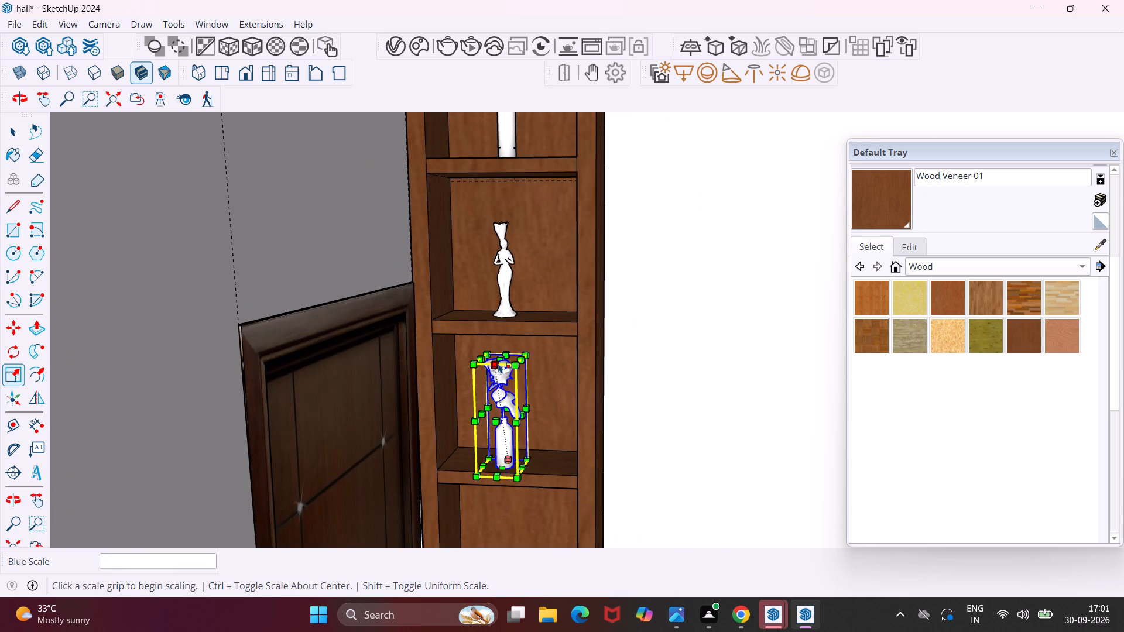
Scale the third compartment's rose vase down again by 0.86 along the blue axis and deselect it.
scroll(498, 363, up, 8)
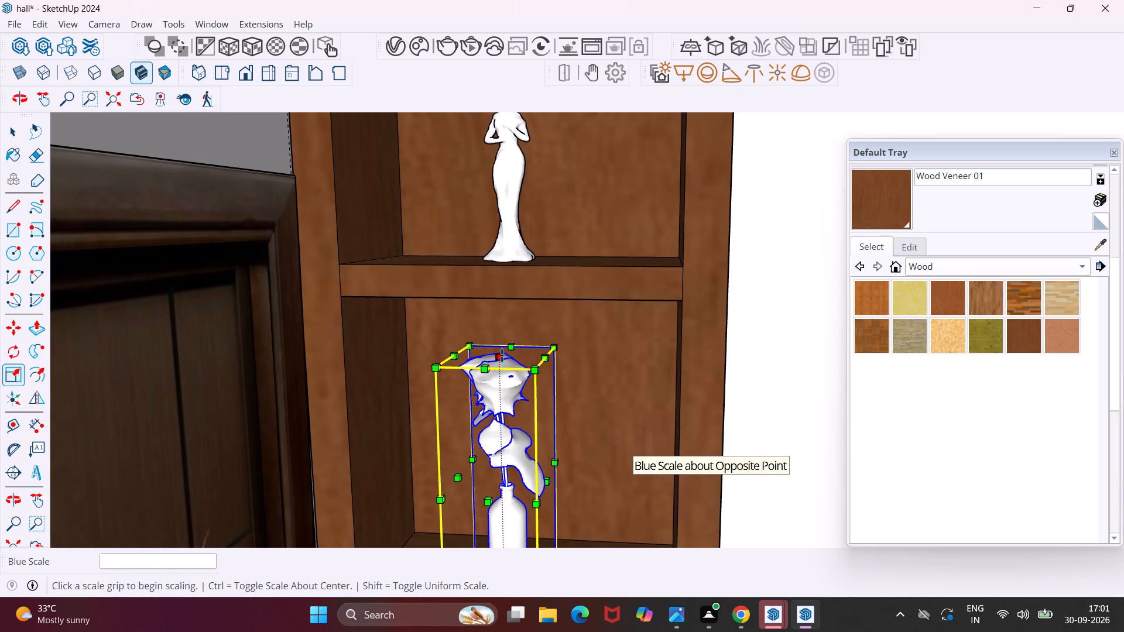
click(502, 355)
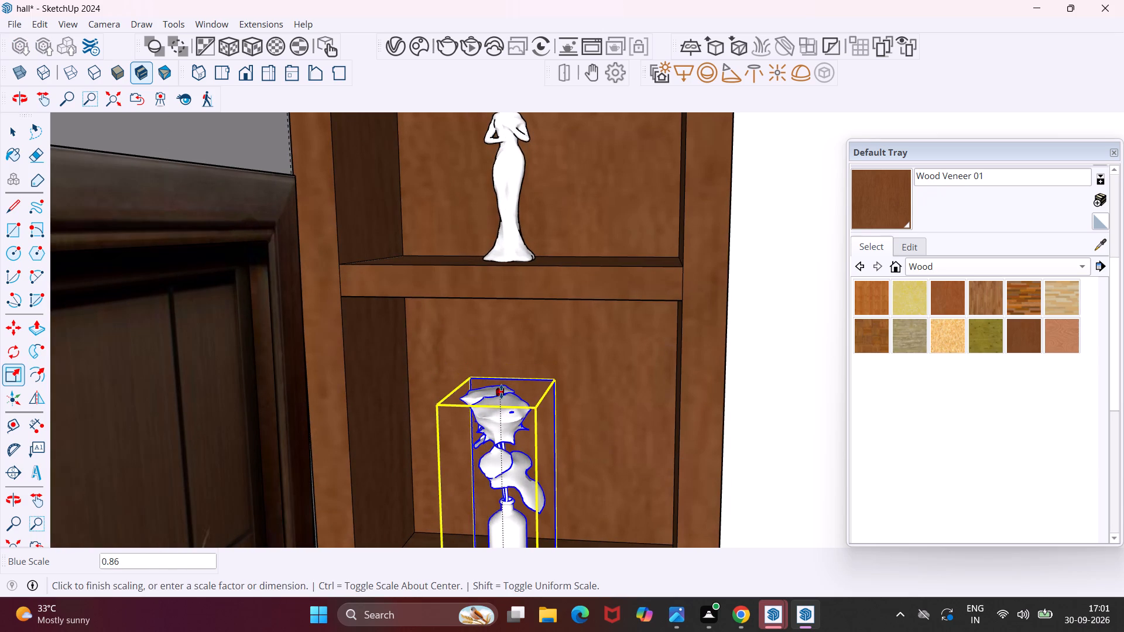
click(501, 391)
scroll(488, 365, down, 13)
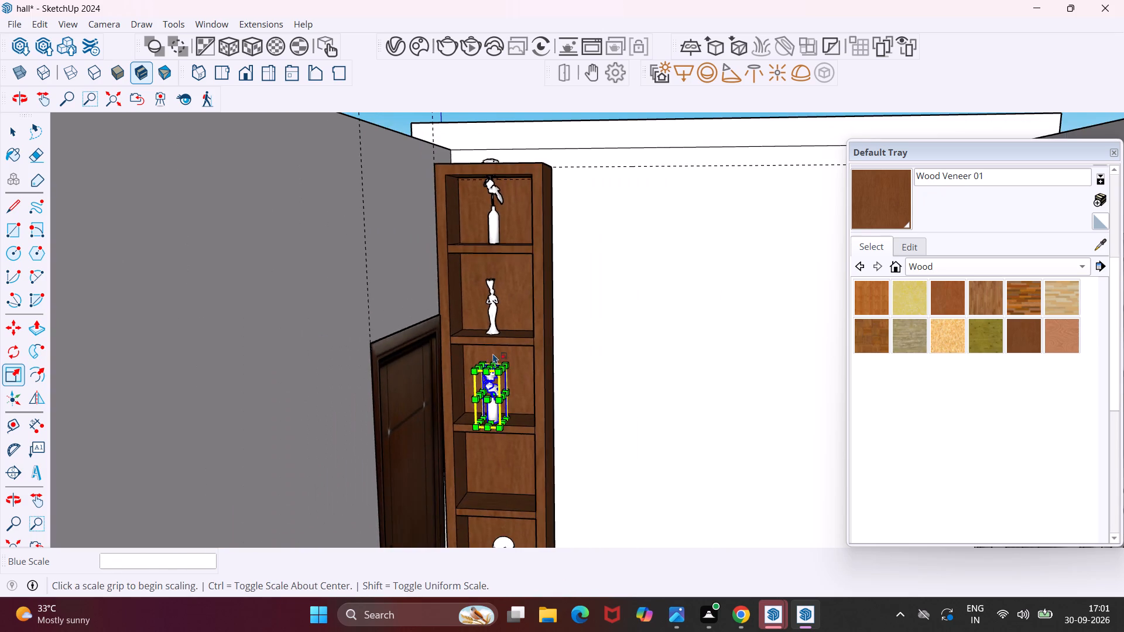
scroll(493, 353, down, 4)
key(Escape)
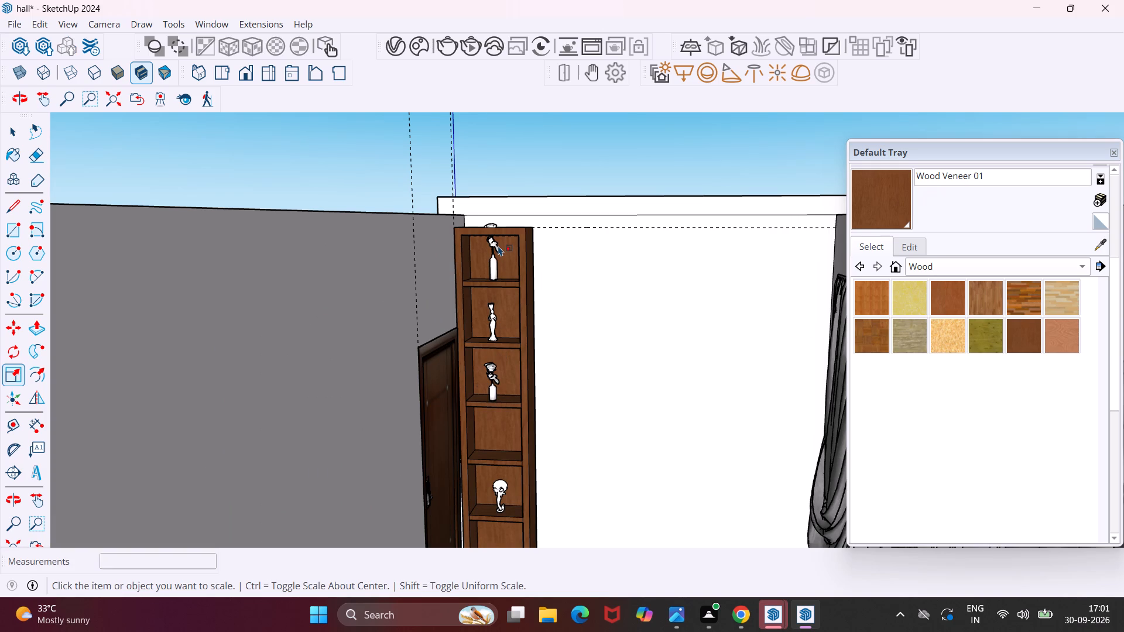
Scale the rose vase in the shelving unit's top compartment to 0.65 of its height along the blue axis and deselect it.
click(496, 252)
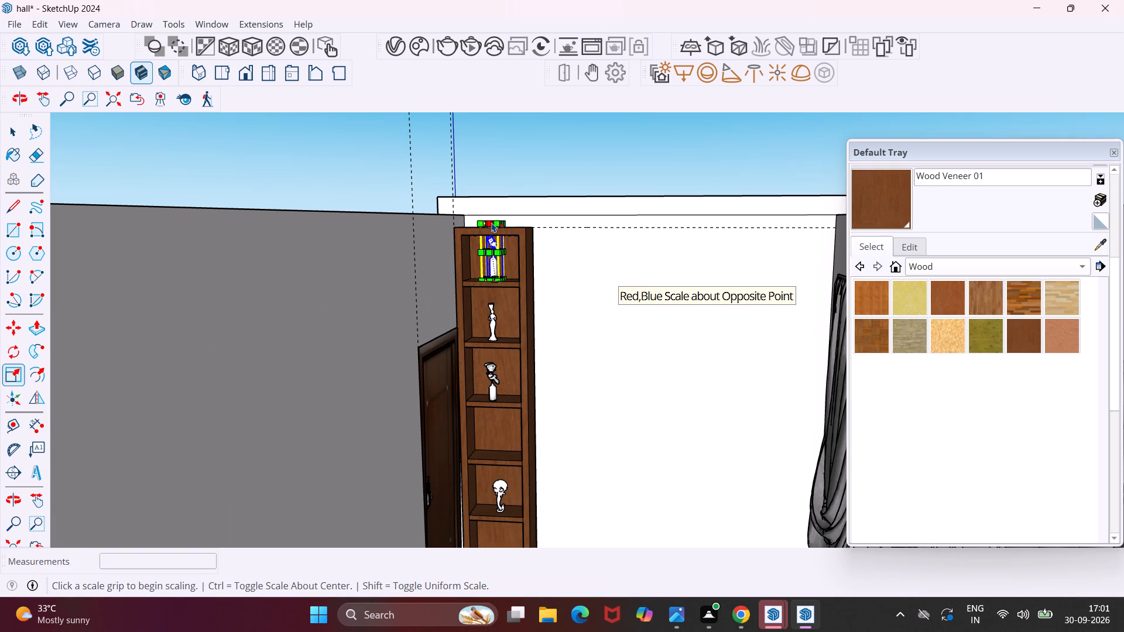
scroll(492, 221, up, 10)
middle_drag(488, 215, 482, 270)
click(488, 241)
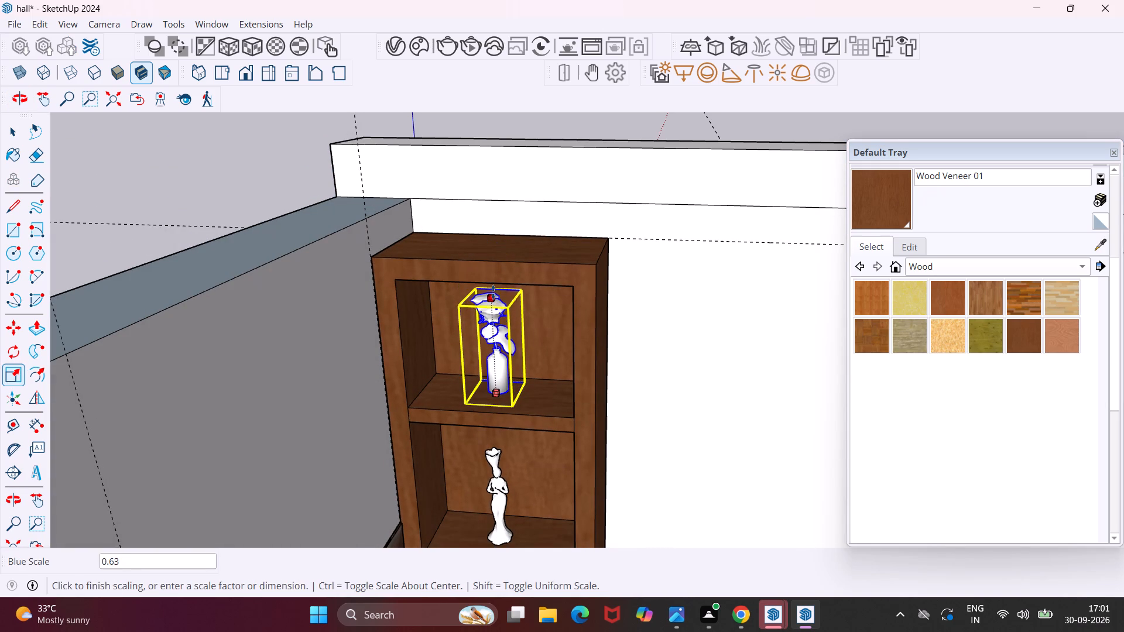
middle_drag(491, 288, 510, 206)
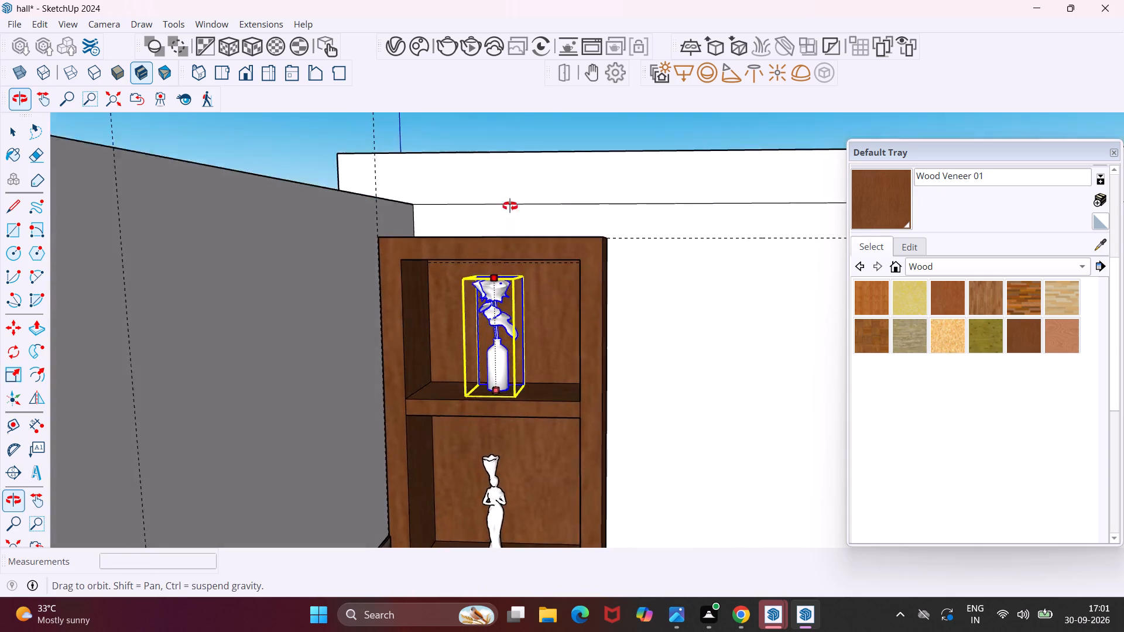
middle_drag(510, 206, 513, 174)
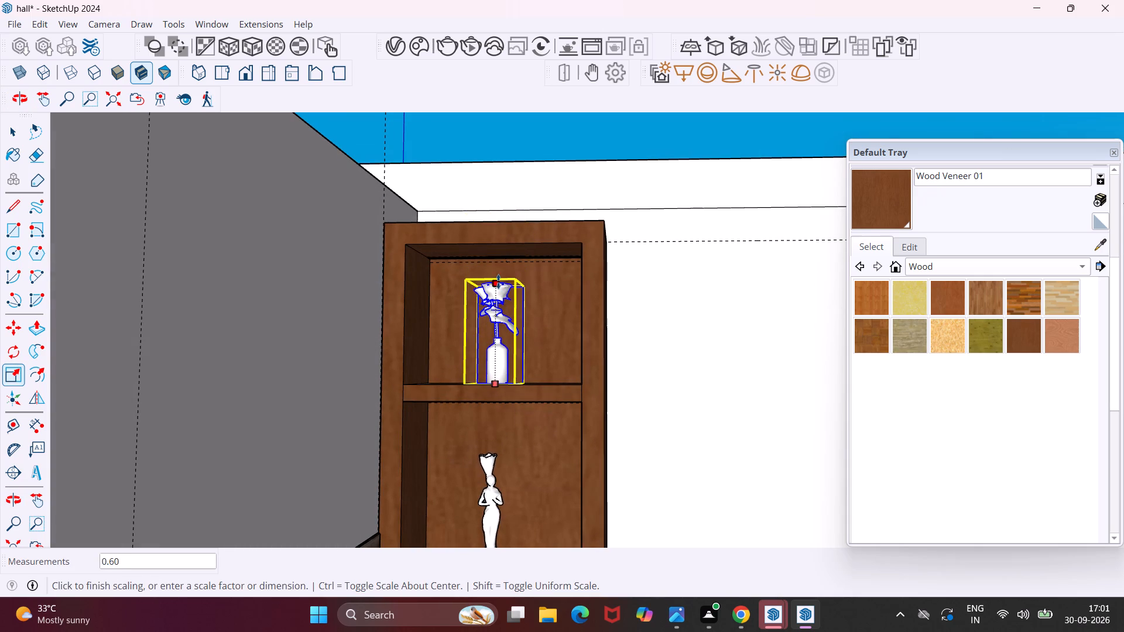
click(495, 276)
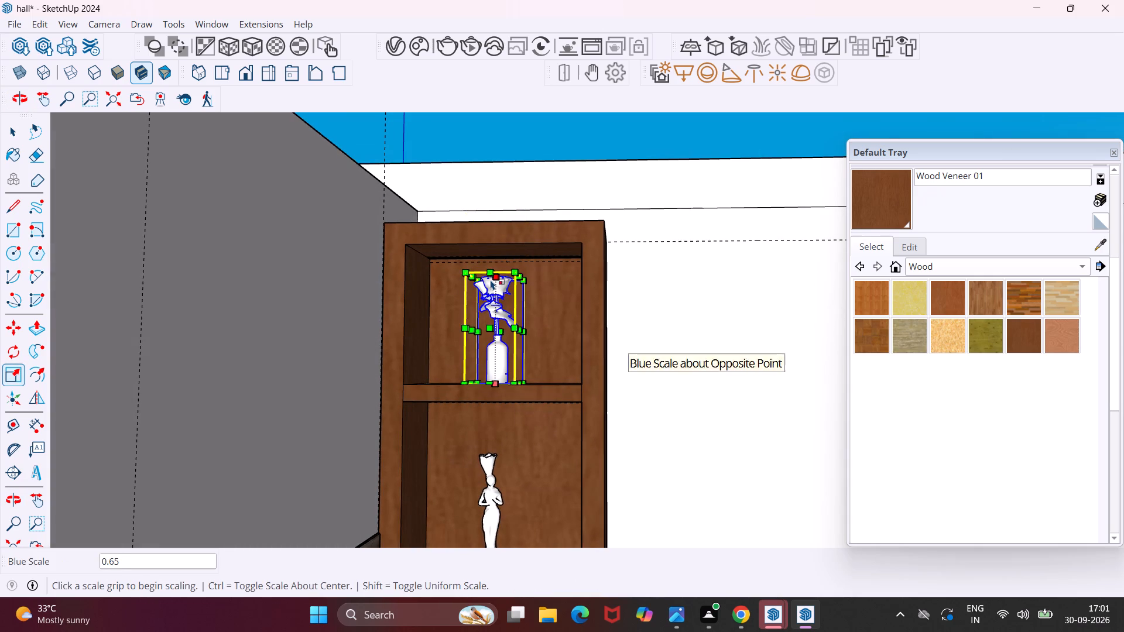
key(Escape)
key(space)
Place the downloaded Decorative Deer 209 004 from Chaos Cosmos on the shelf of the shelving unit's fourth compartment from the top.
scroll(461, 290, down, 12)
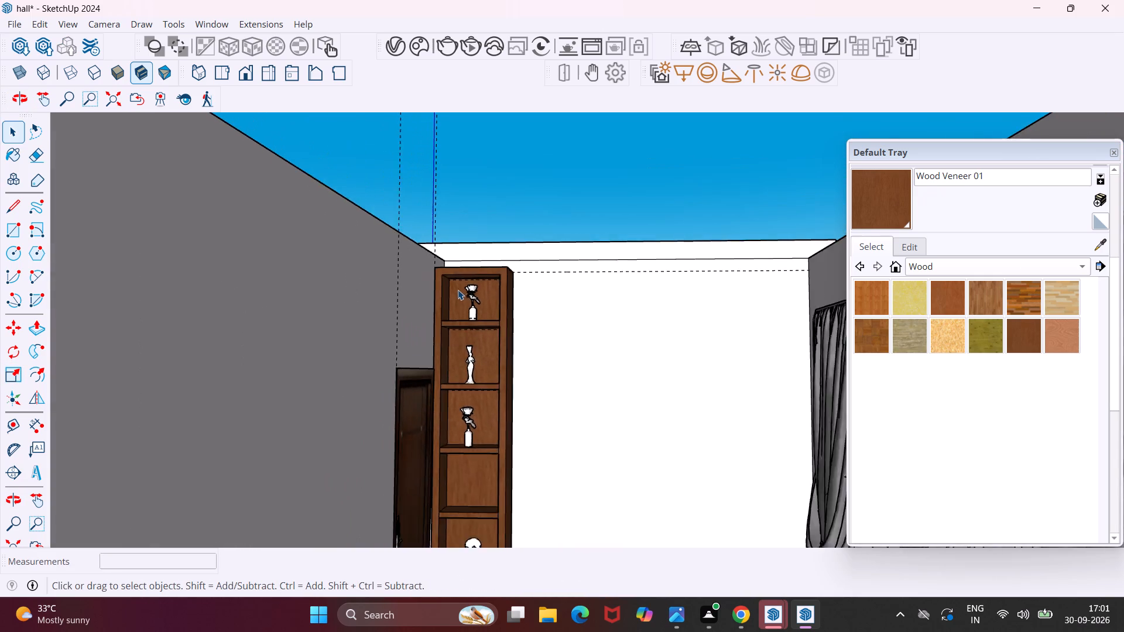
scroll(457, 290, down, 3)
middle_drag(468, 405, 474, 449)
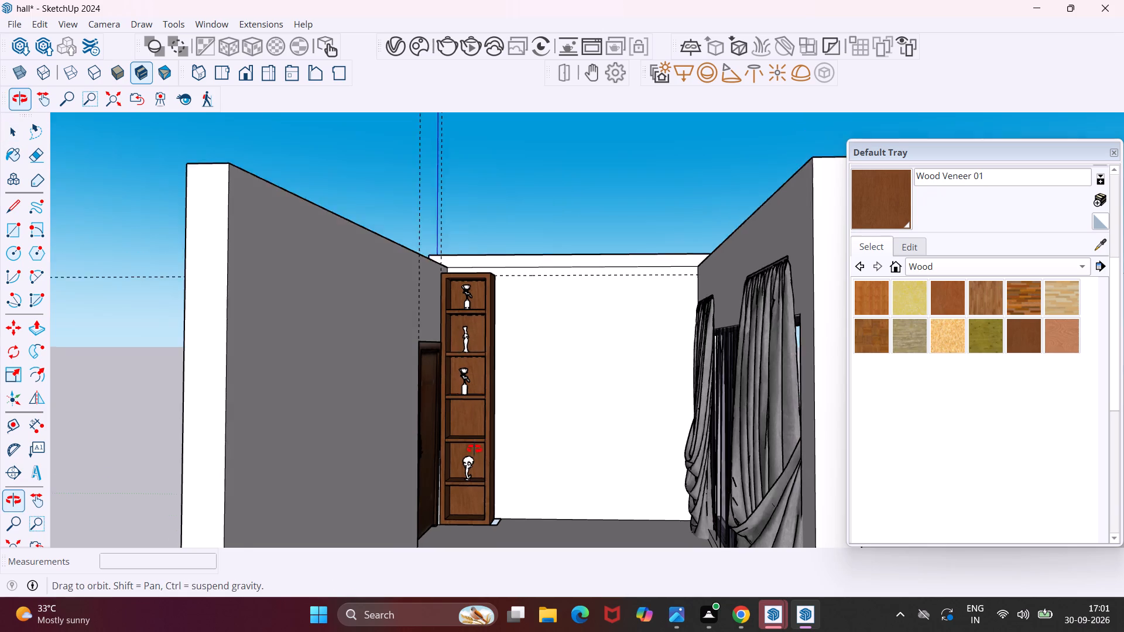
middle_drag(474, 449, 475, 466)
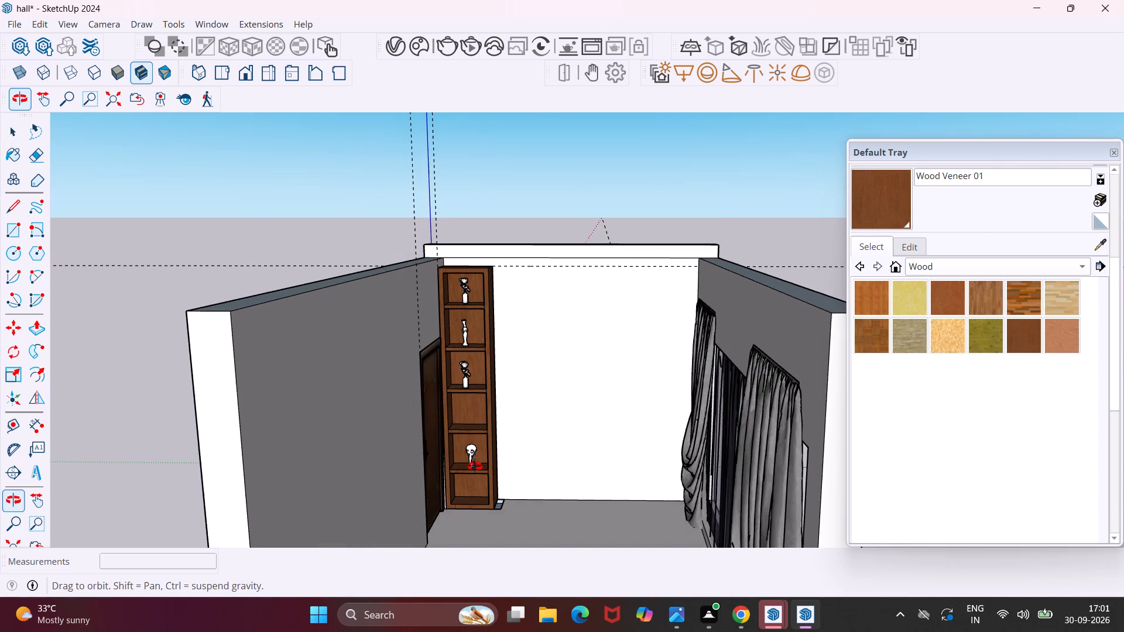
middle_drag(475, 466, 466, 471)
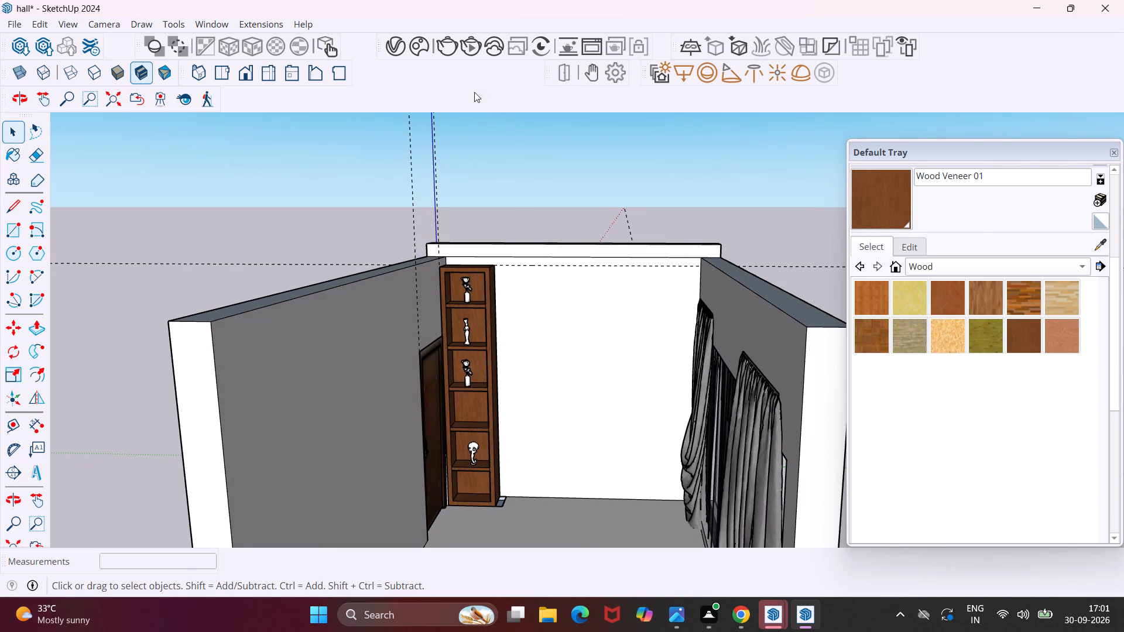
click(419, 49)
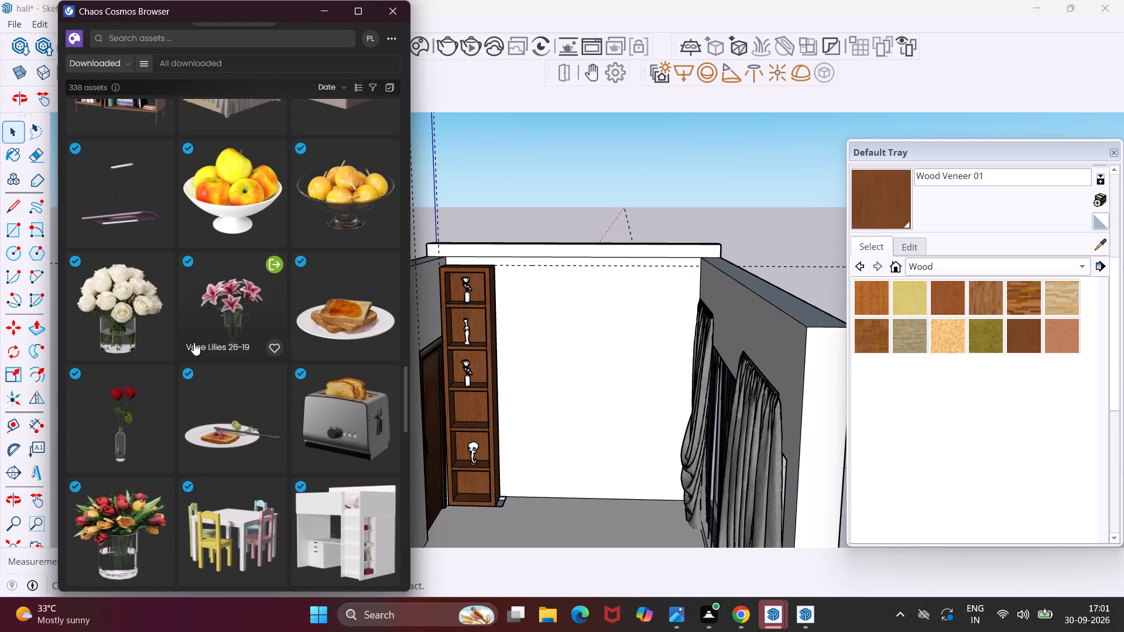
scroll(166, 427, down, 2)
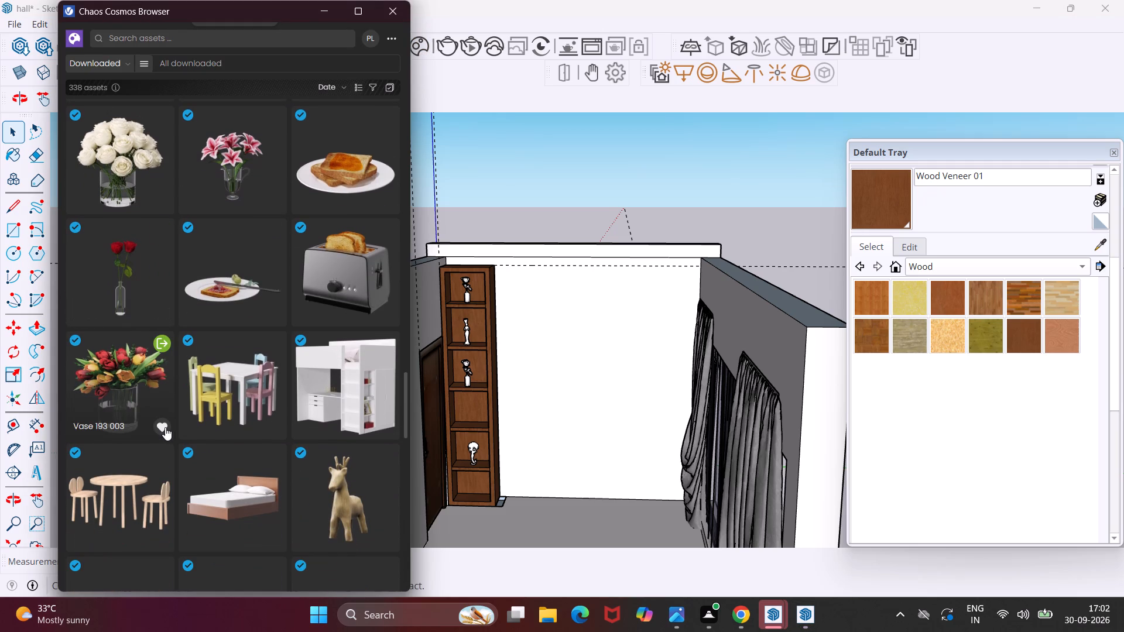
scroll(239, 476, down, 3)
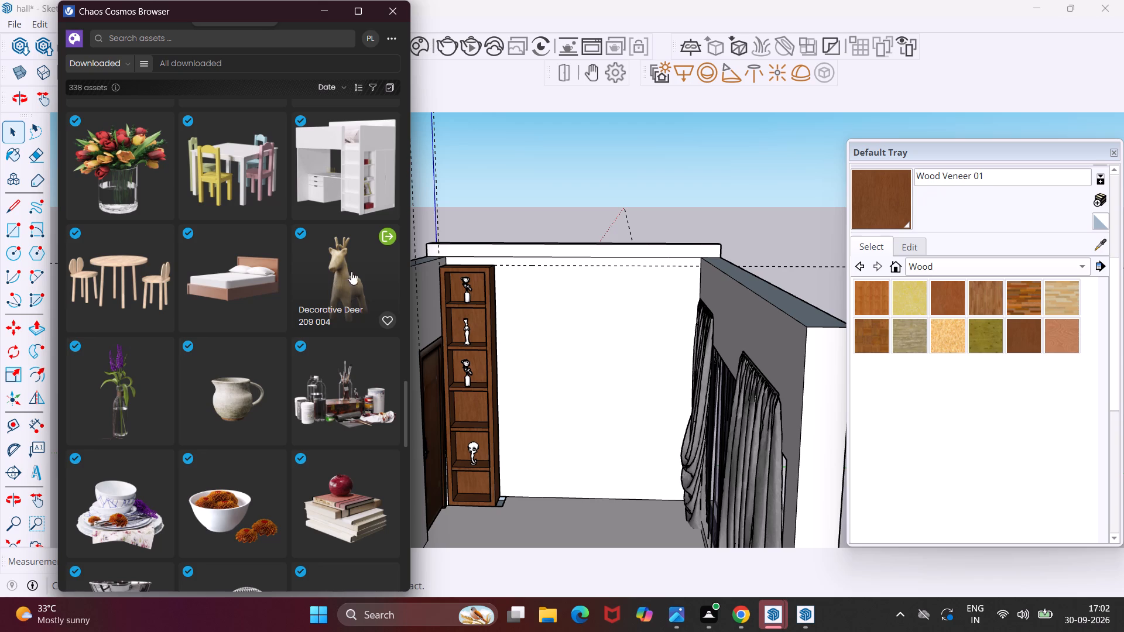
click(385, 236)
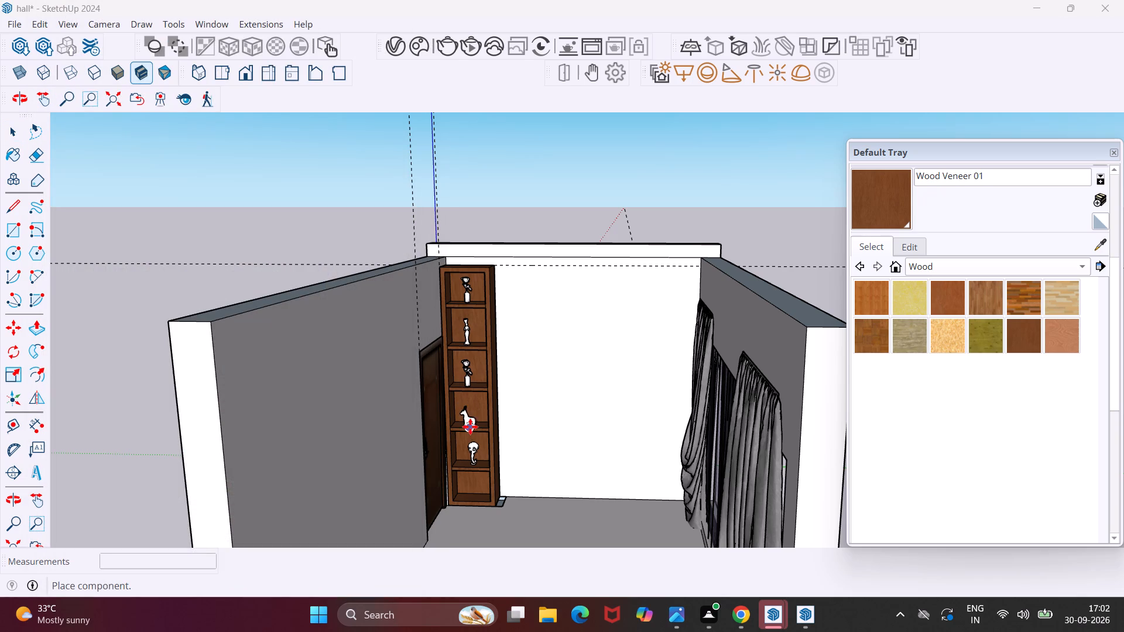
scroll(468, 425, up, 3)
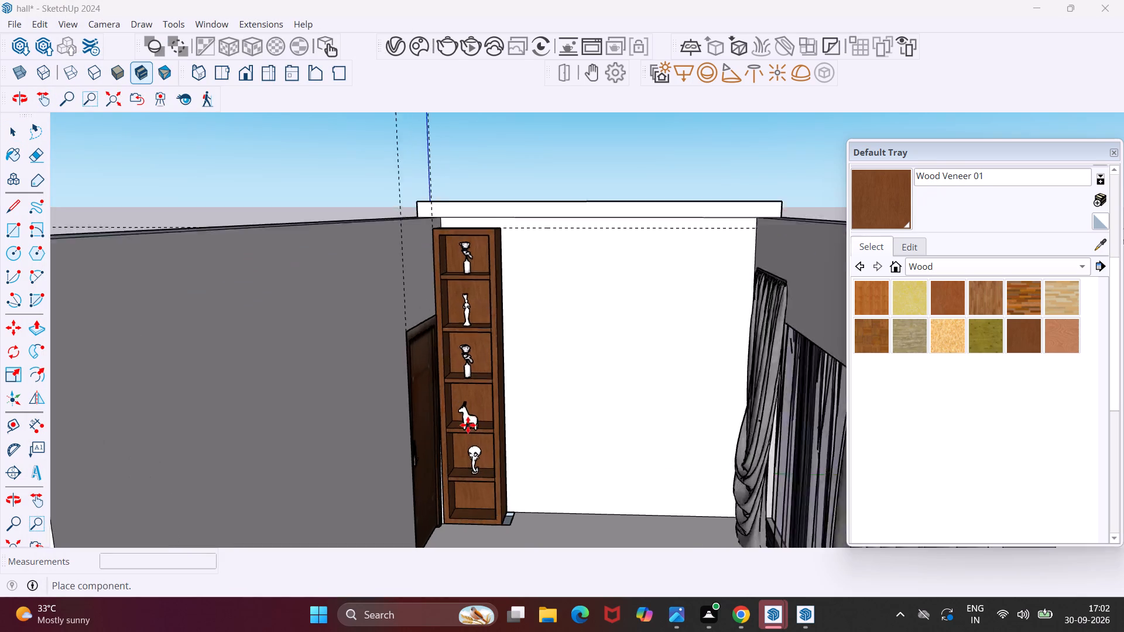
scroll(468, 425, up, 13)
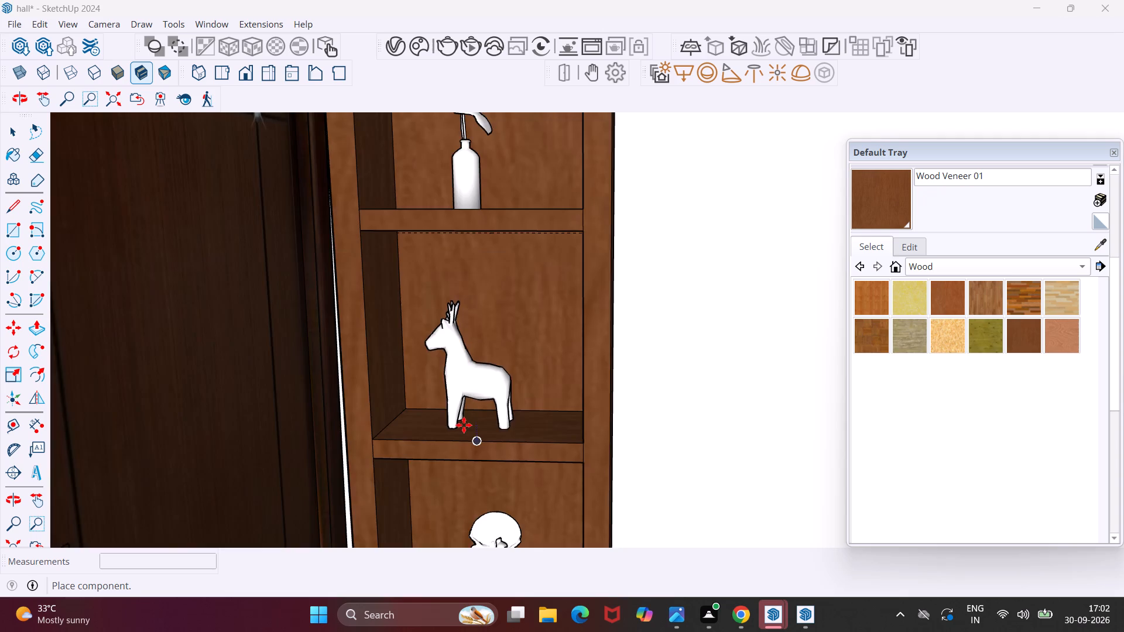
scroll(464, 425, up, 11)
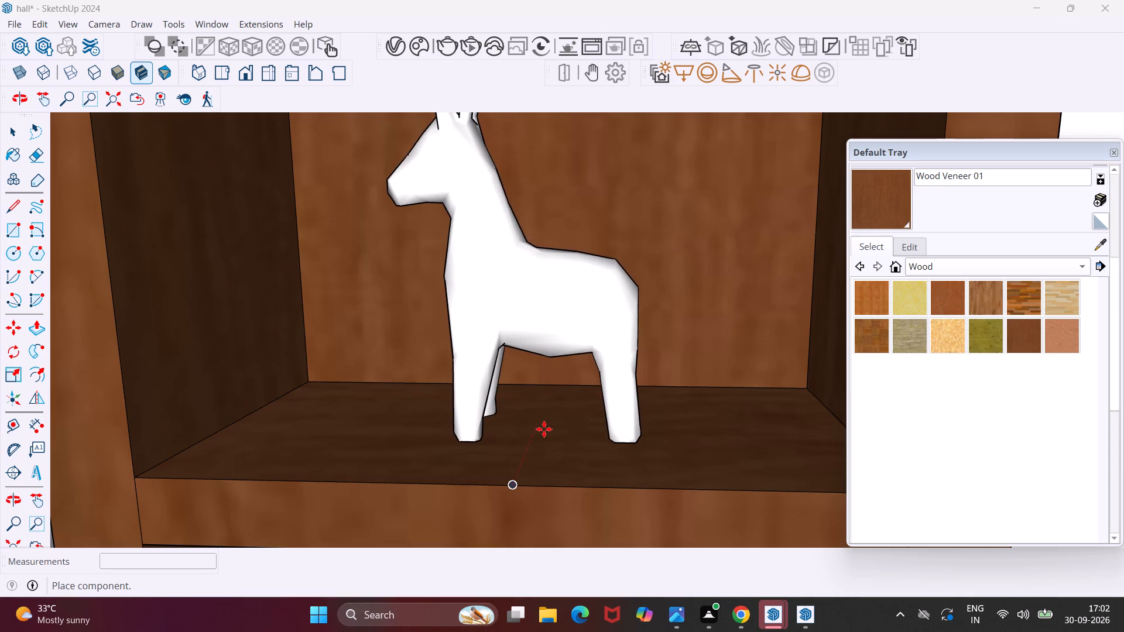
click(544, 429)
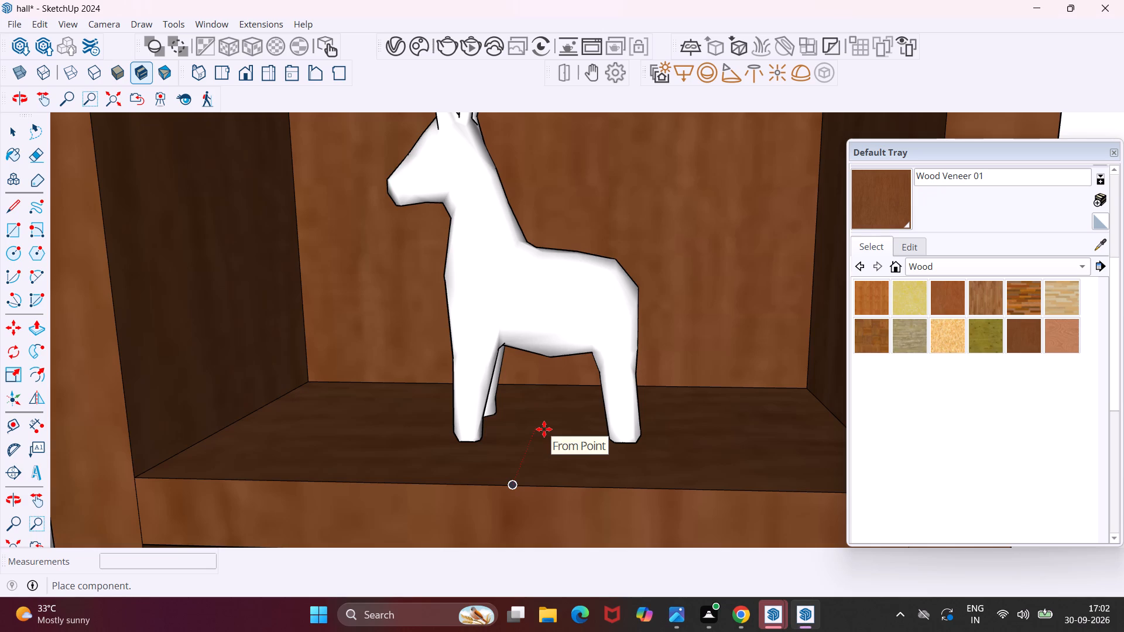
scroll(485, 420, down, 6)
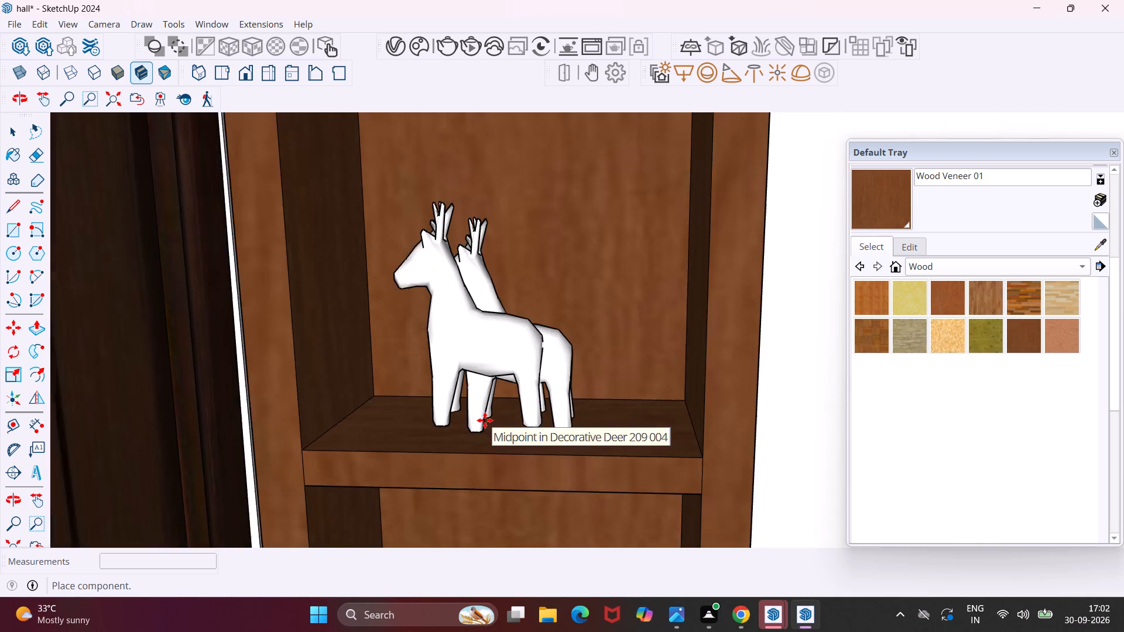
scroll(485, 420, down, 19)
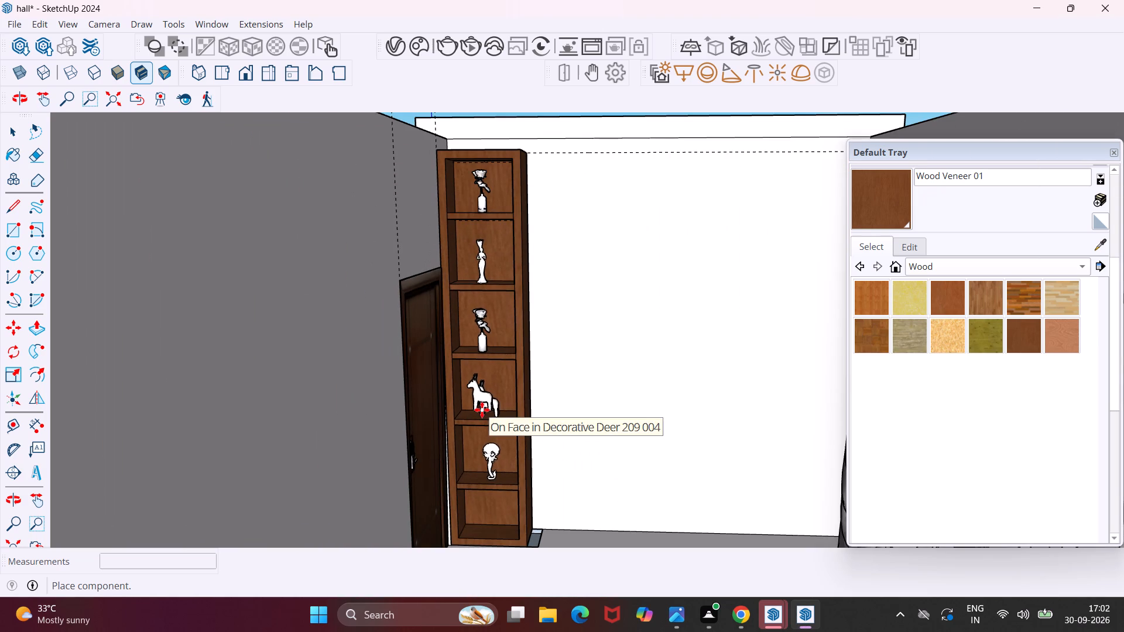
Place another Decorative Deer 209 004 on the shelf of the shelving unit's bottom compartment and end the placement.
scroll(491, 526, up, 6)
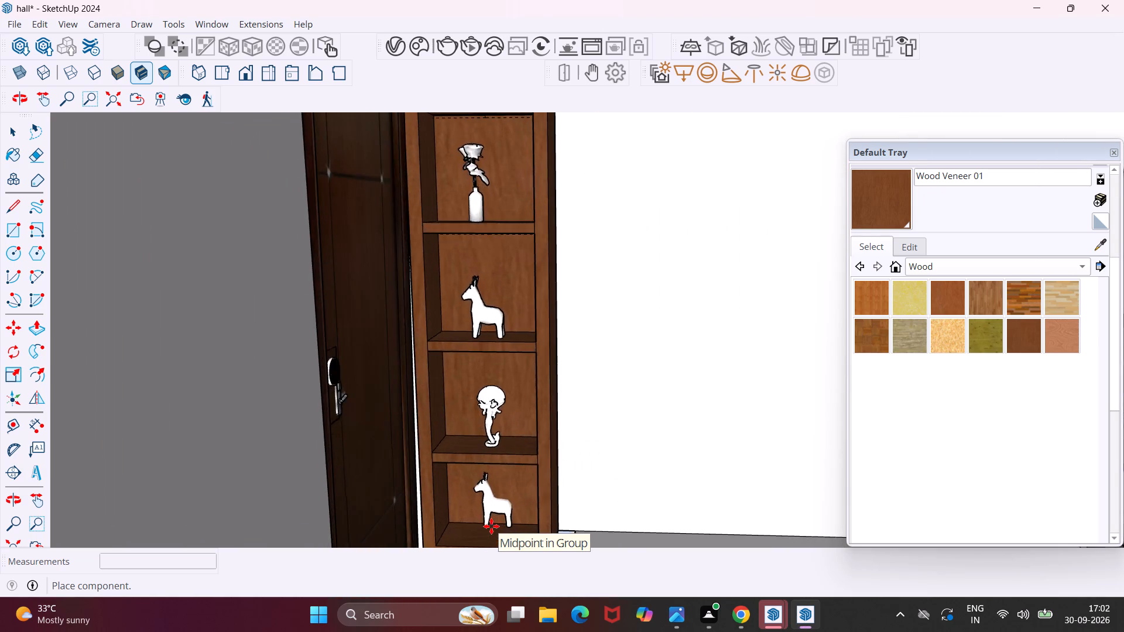
scroll(491, 526, up, 5)
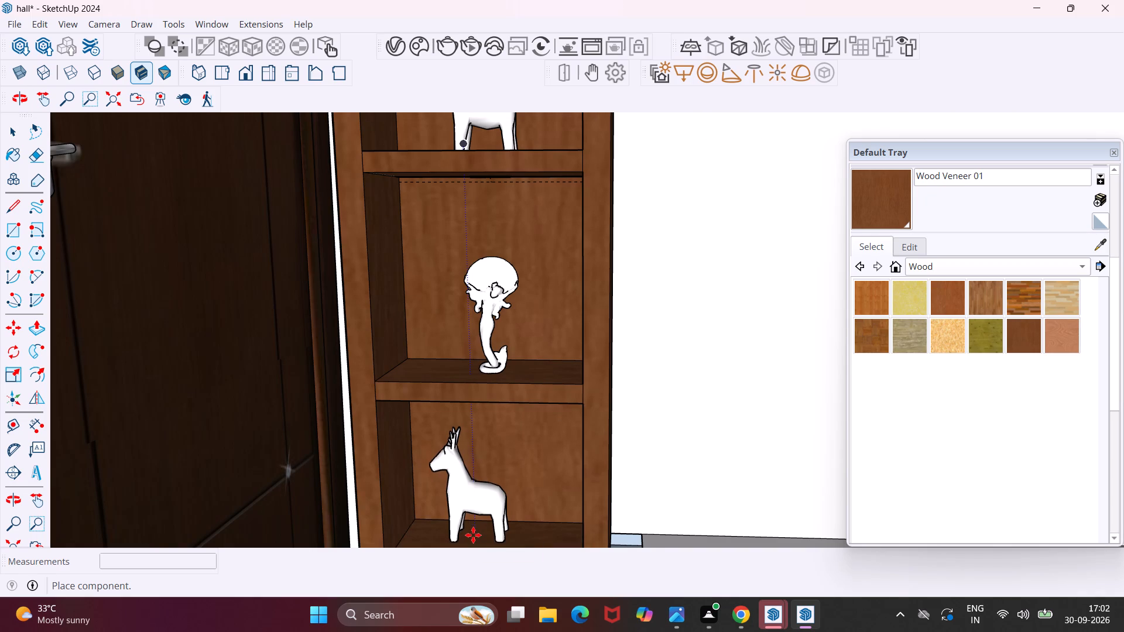
middle_drag(472, 535, 411, 479)
scroll(472, 535, up, 1)
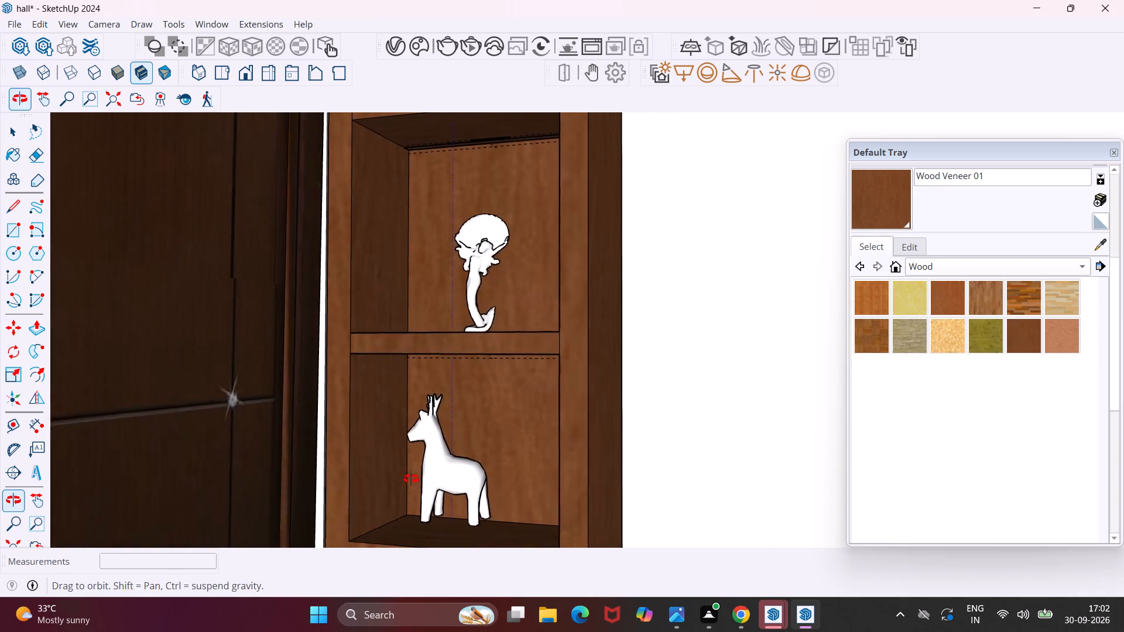
middle_drag(411, 479, 395, 468)
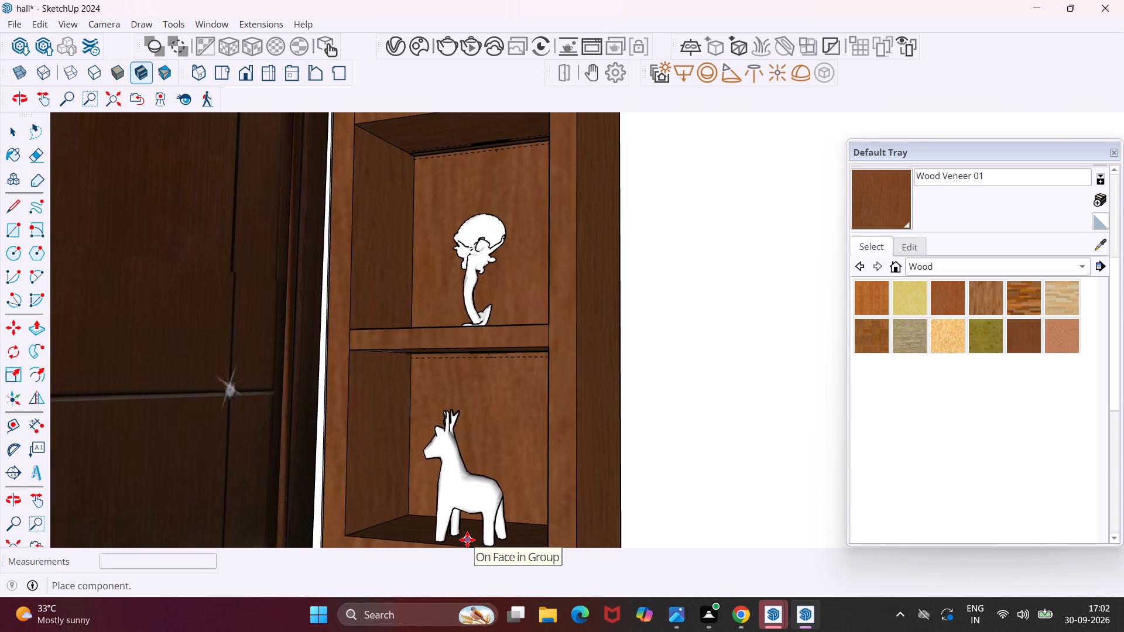
scroll(467, 536, up, 4)
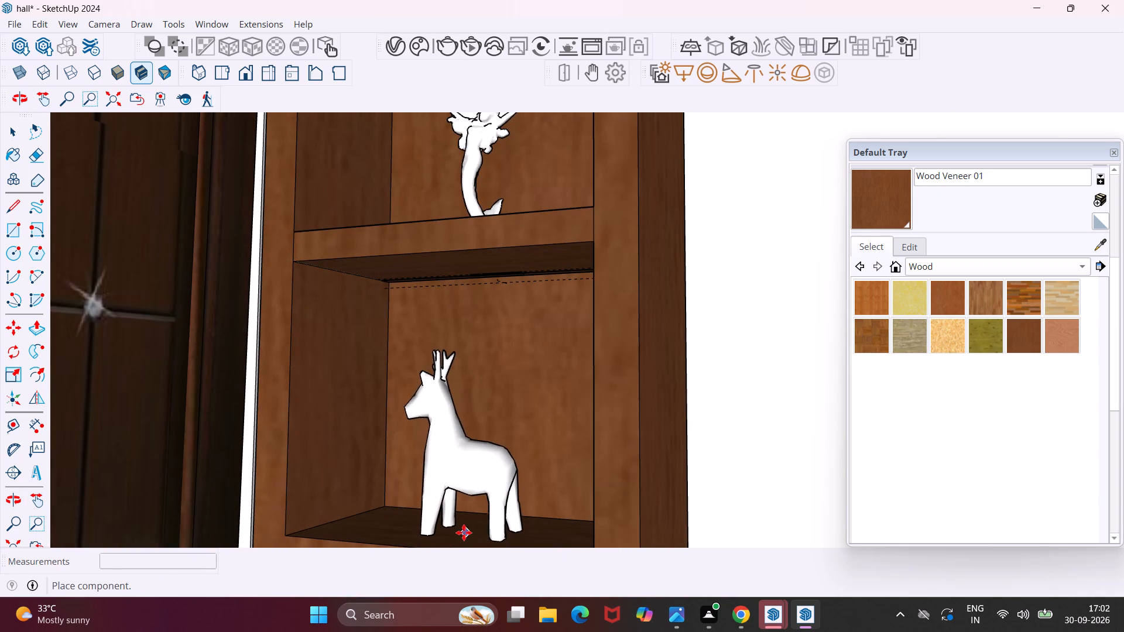
click(464, 533)
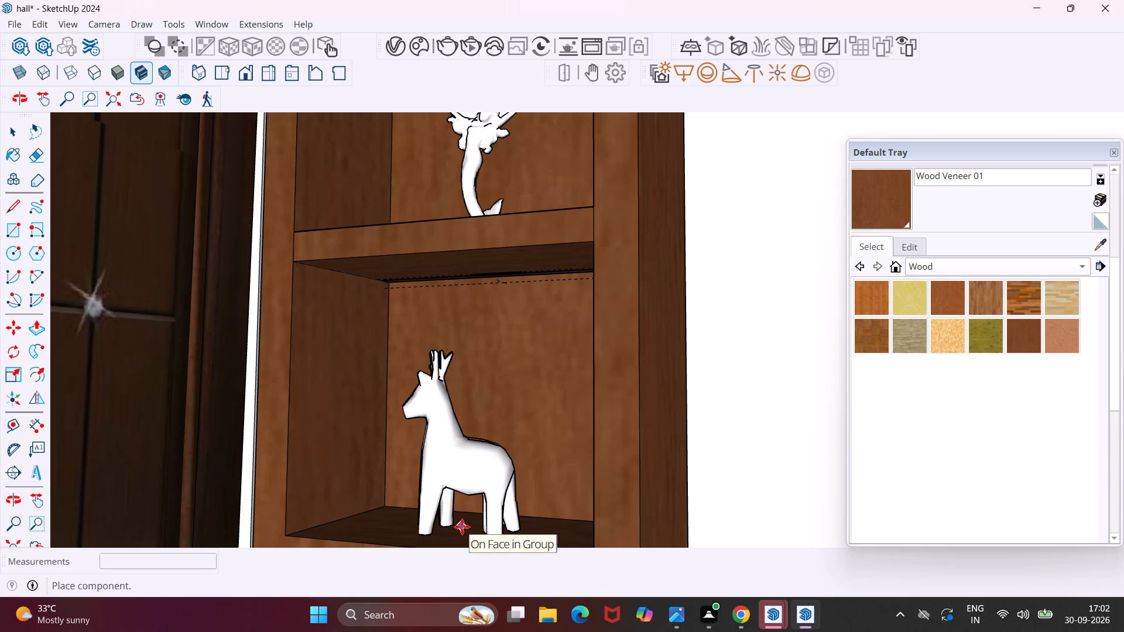
key(Escape)
key(space)
Rotate the deer in the bottom compartment 90 degrees about the blue axis so it faces the compartment's open front.
click(438, 474)
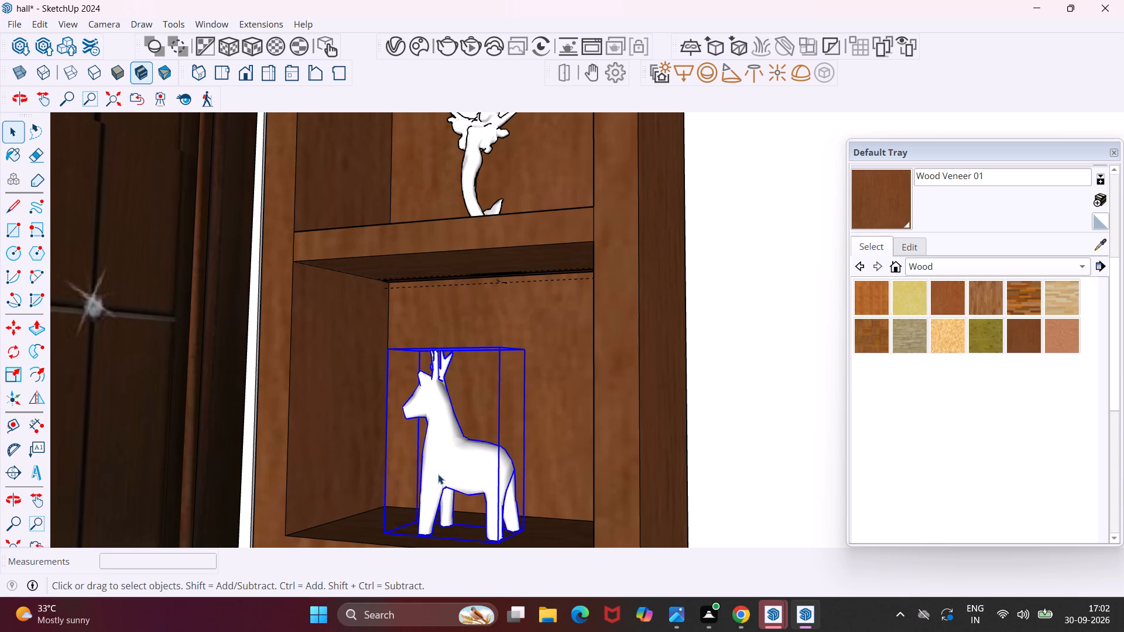
click(8, 349)
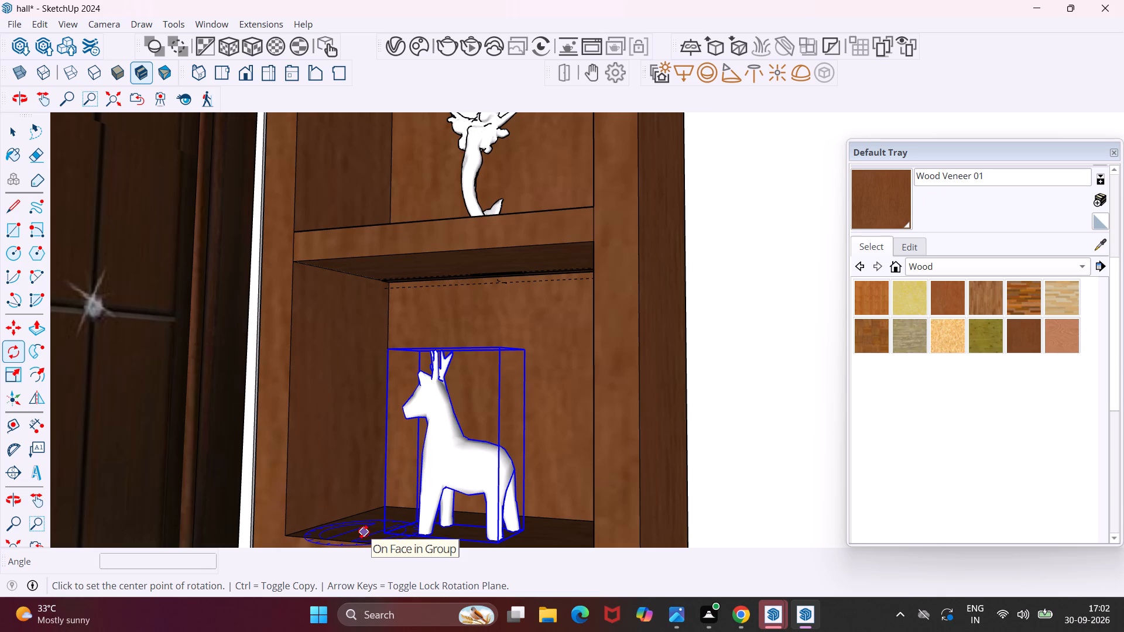
click(364, 532)
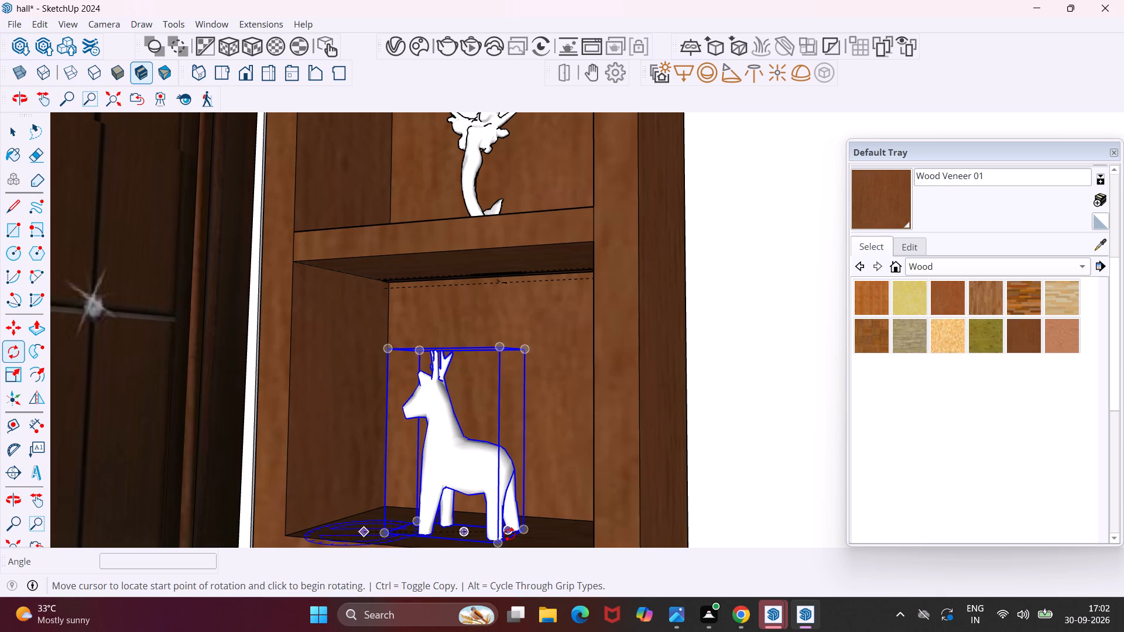
scroll(510, 534, down, 5)
click(531, 540)
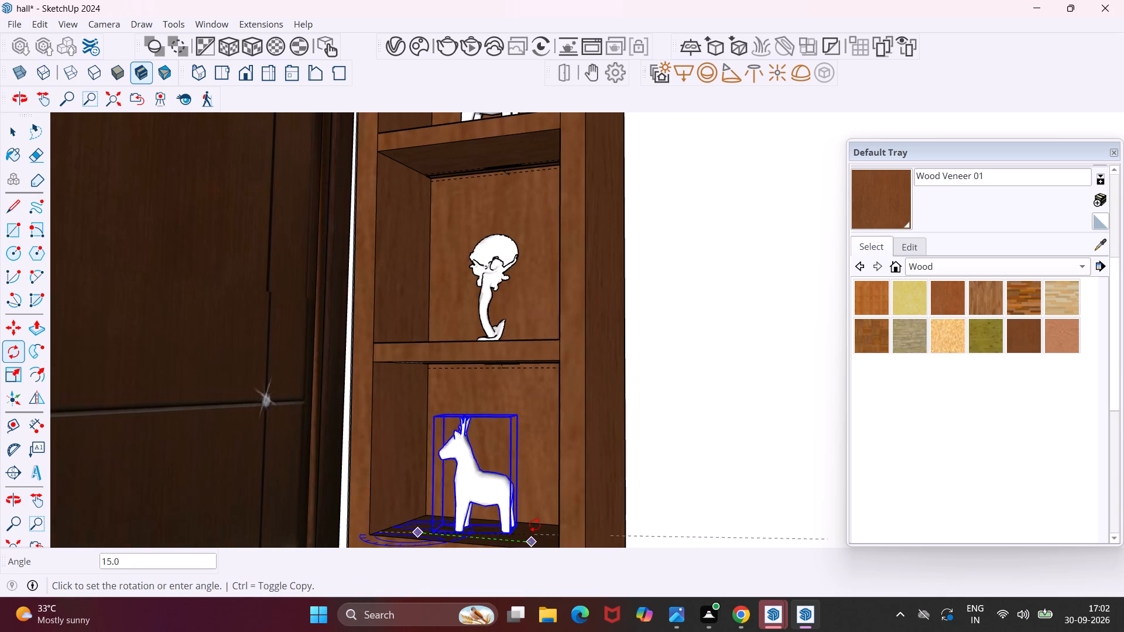
click(519, 500)
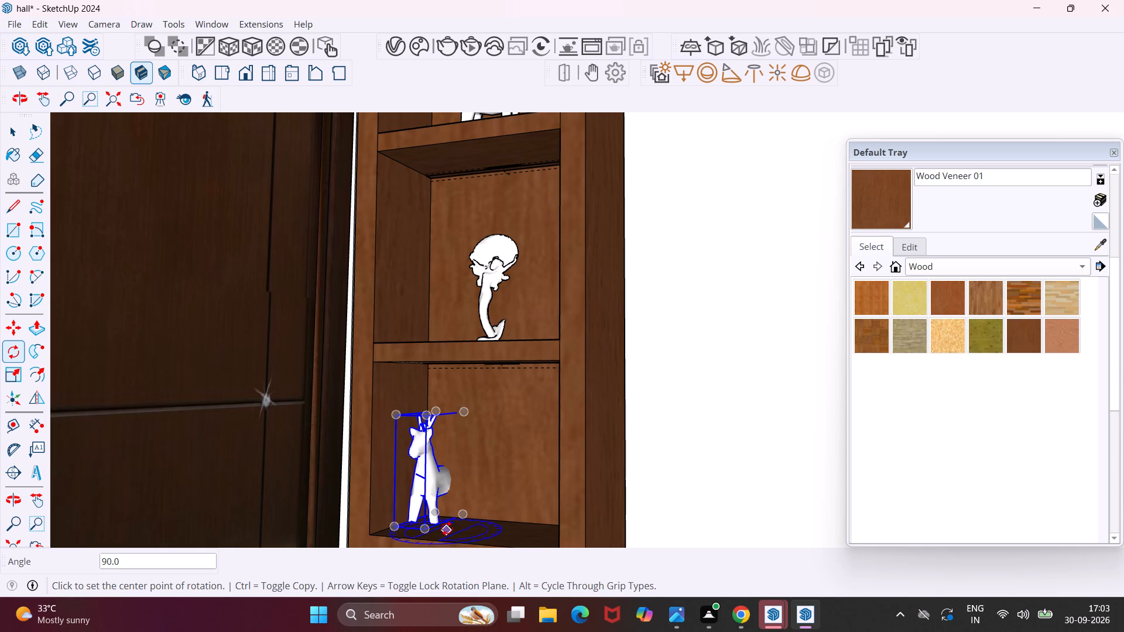
Move the bottom compartment's deer about 8 11/16" toward the middle of its shelf's front edge and deselect it.
key(m)
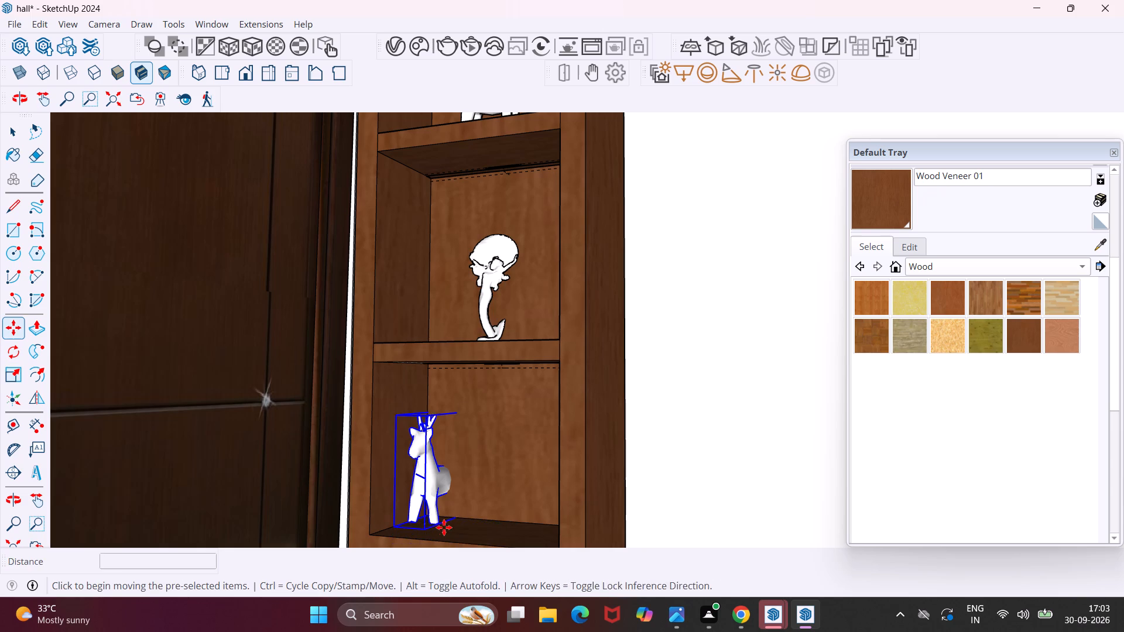
click(425, 530)
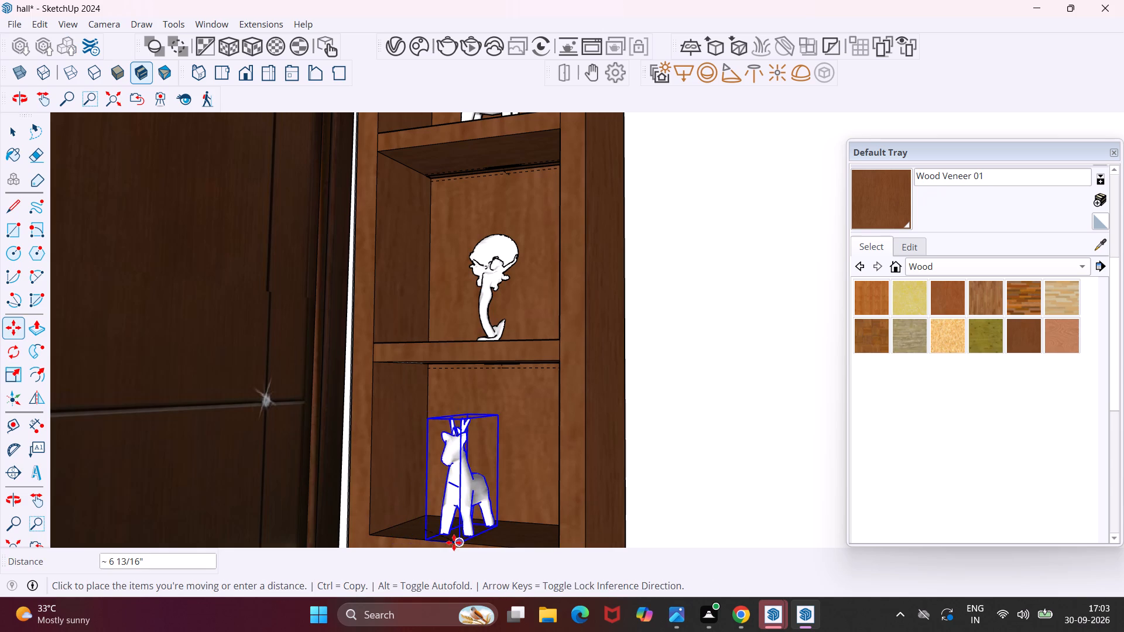
scroll(454, 542, down, 5)
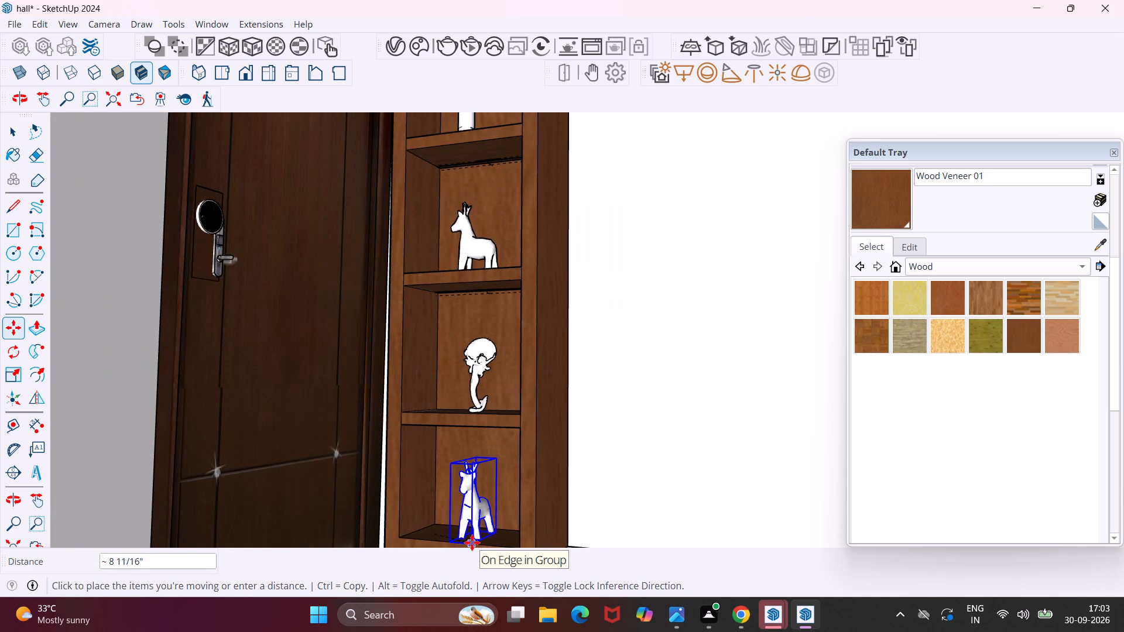
click(472, 542)
middle_drag(488, 527, 430, 526)
scroll(475, 530, up, 8)
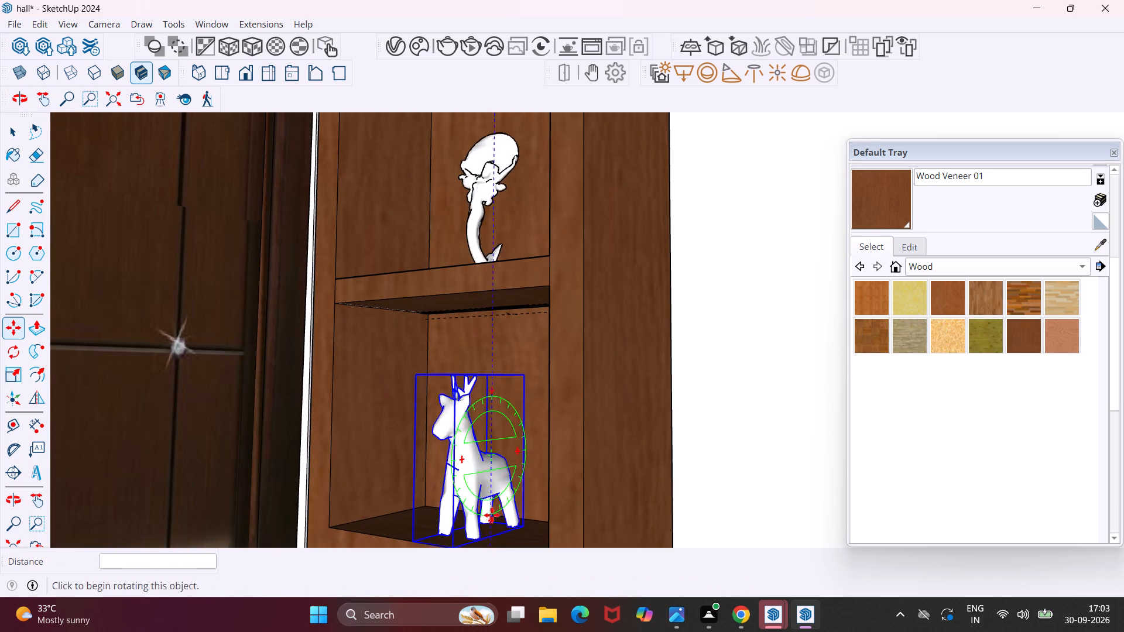
scroll(488, 496, down, 11)
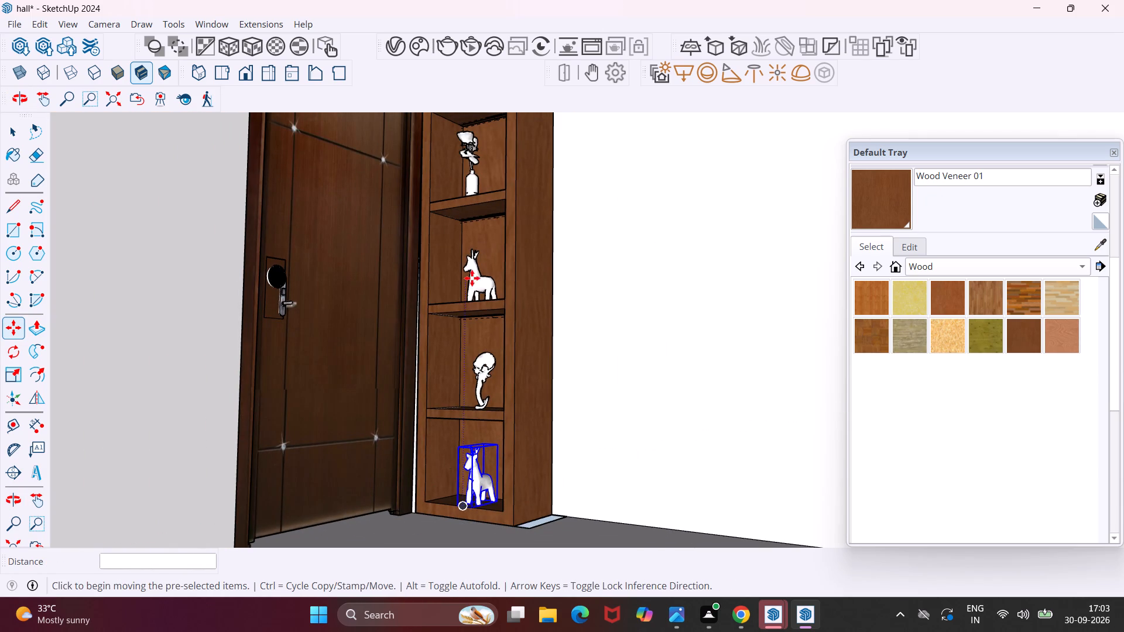
middle_drag(472, 276, 682, 439)
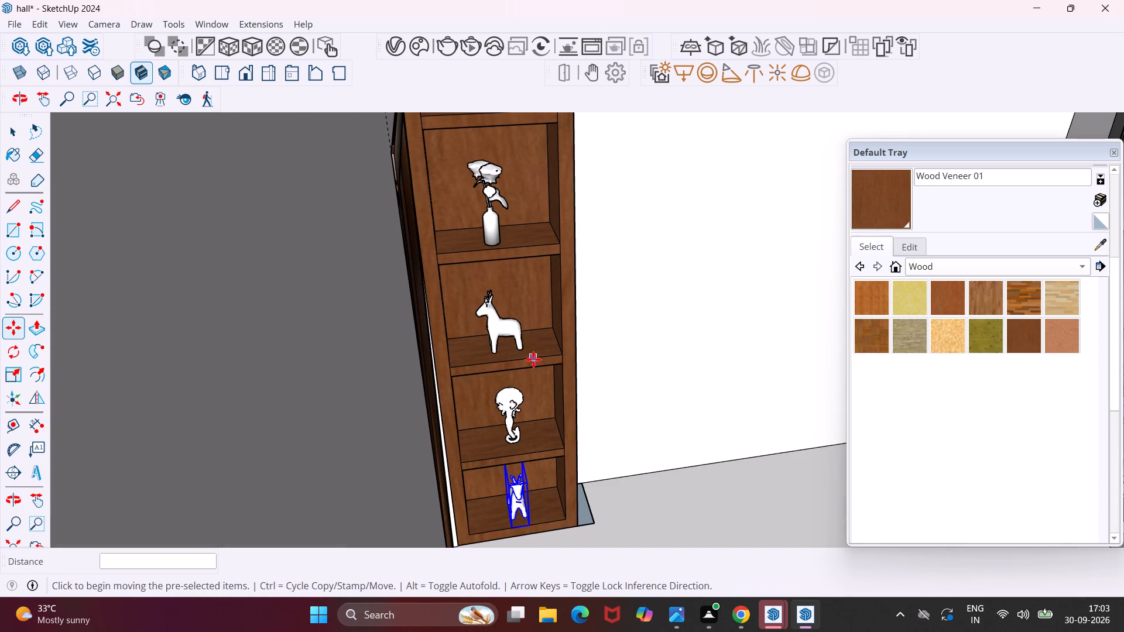
key(Escape)
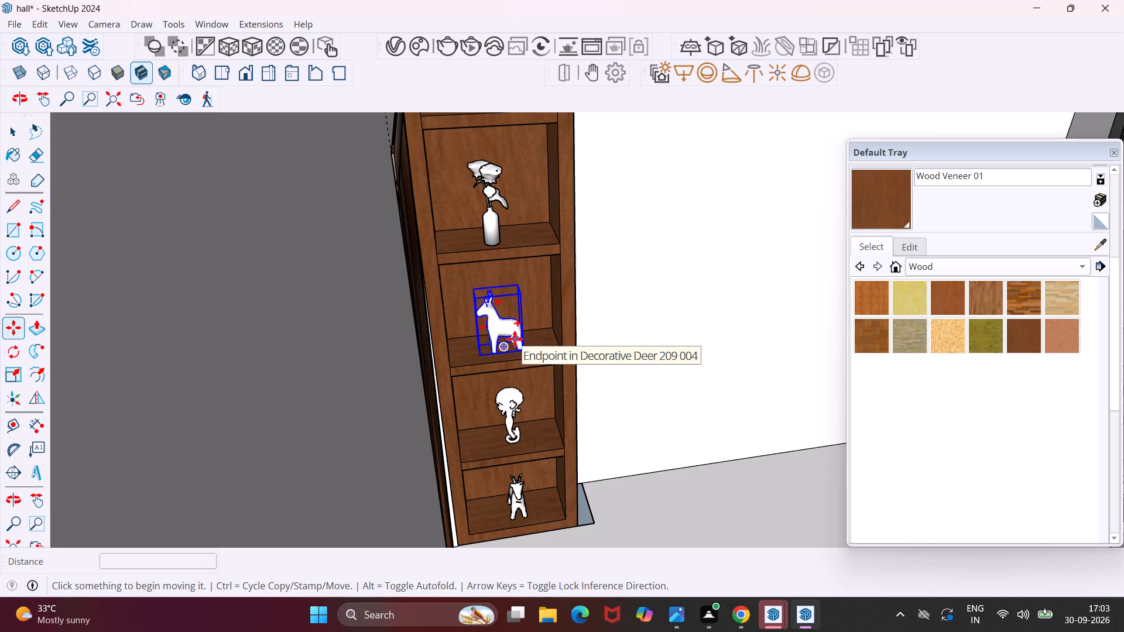
Rotate the deer in the fourth compartment from the top 90 degrees about the blue axis, around its front bottom corner.
click(515, 339)
key(space)
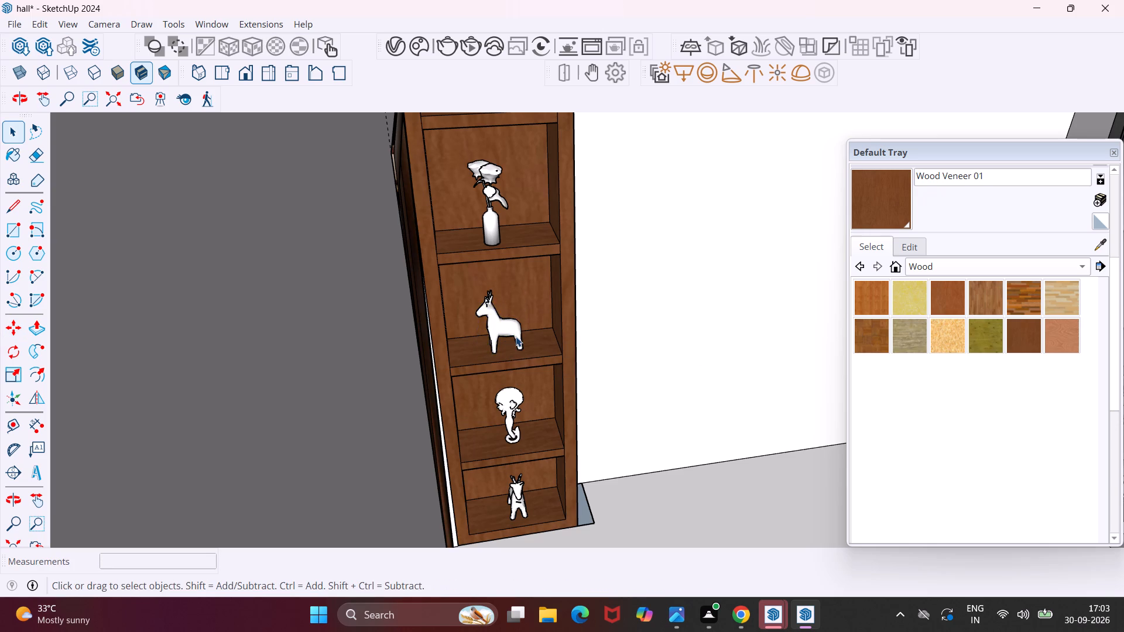
click(515, 336)
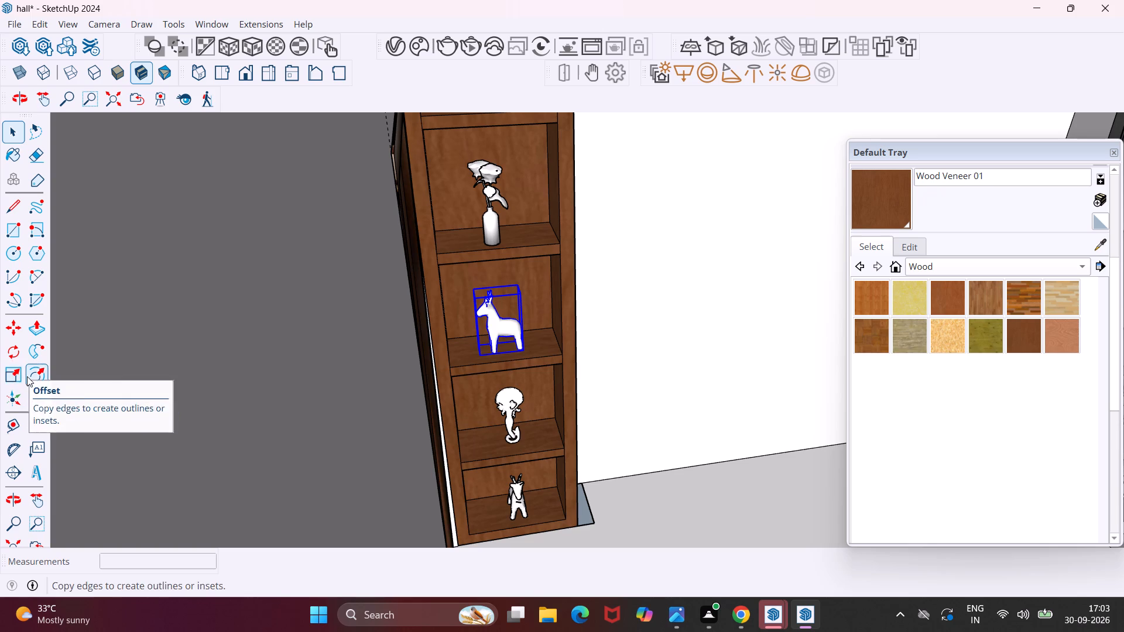
click(17, 357)
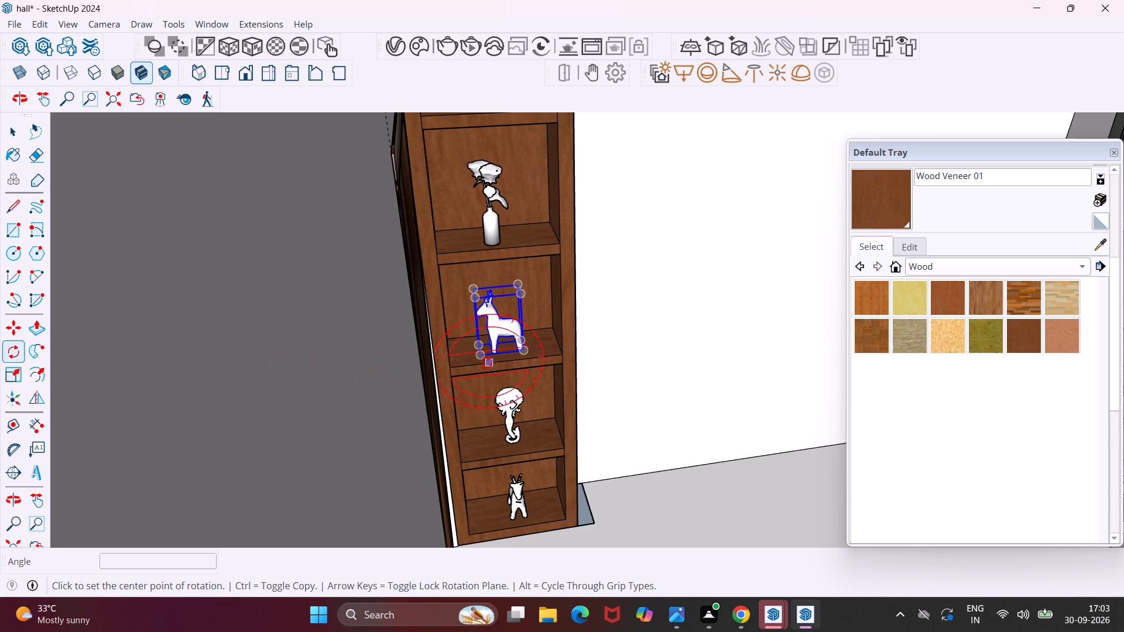
scroll(485, 361, up, 16)
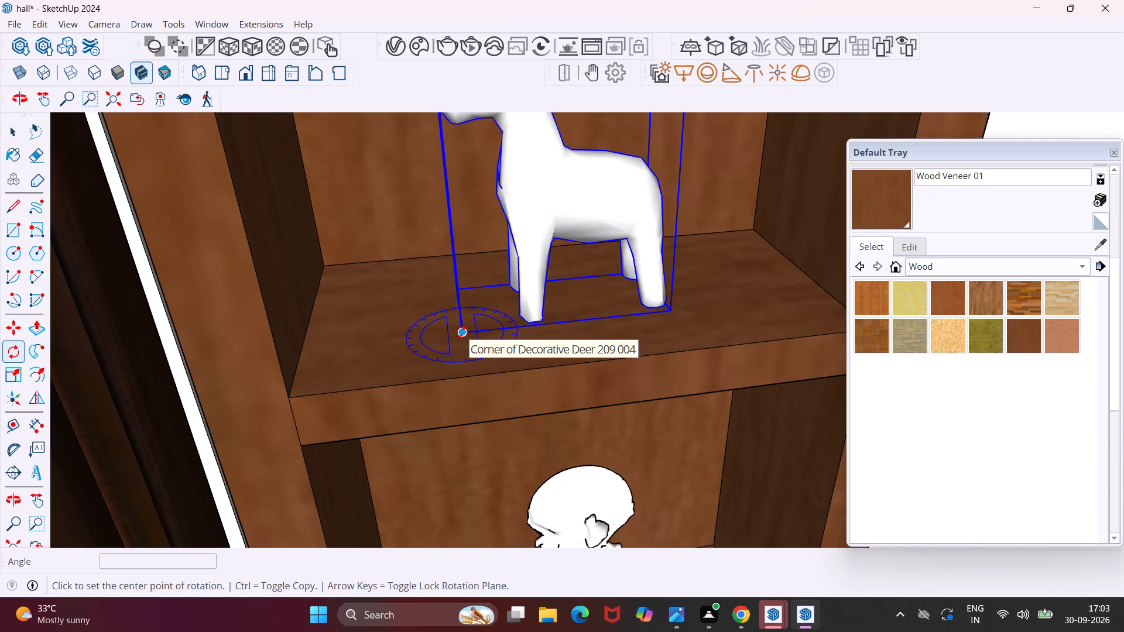
click(461, 331)
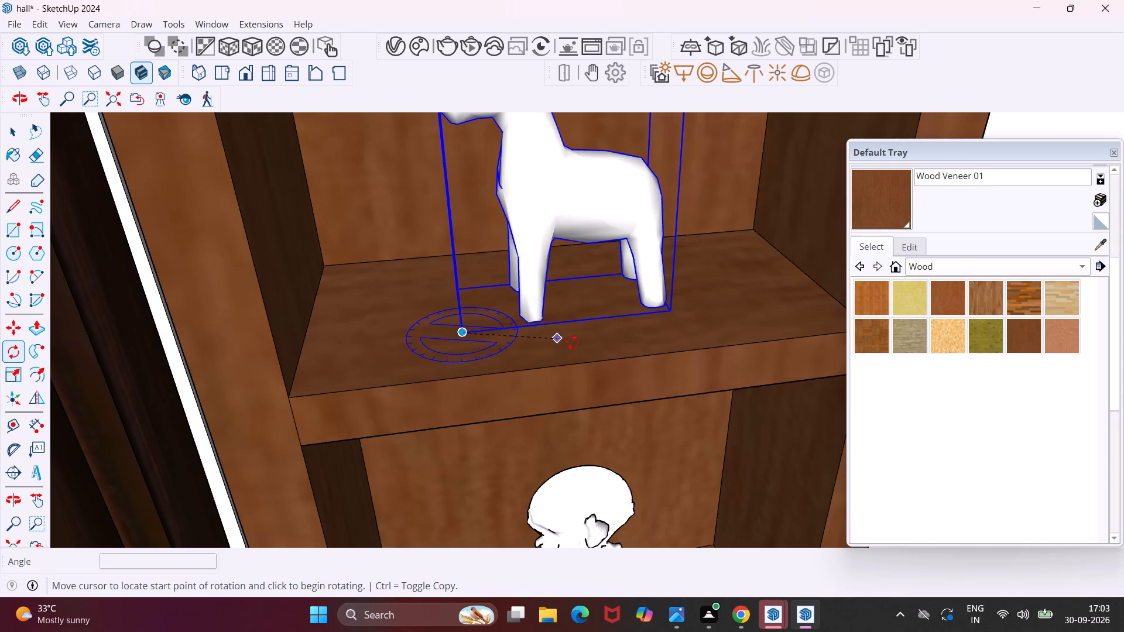
click(368, 345)
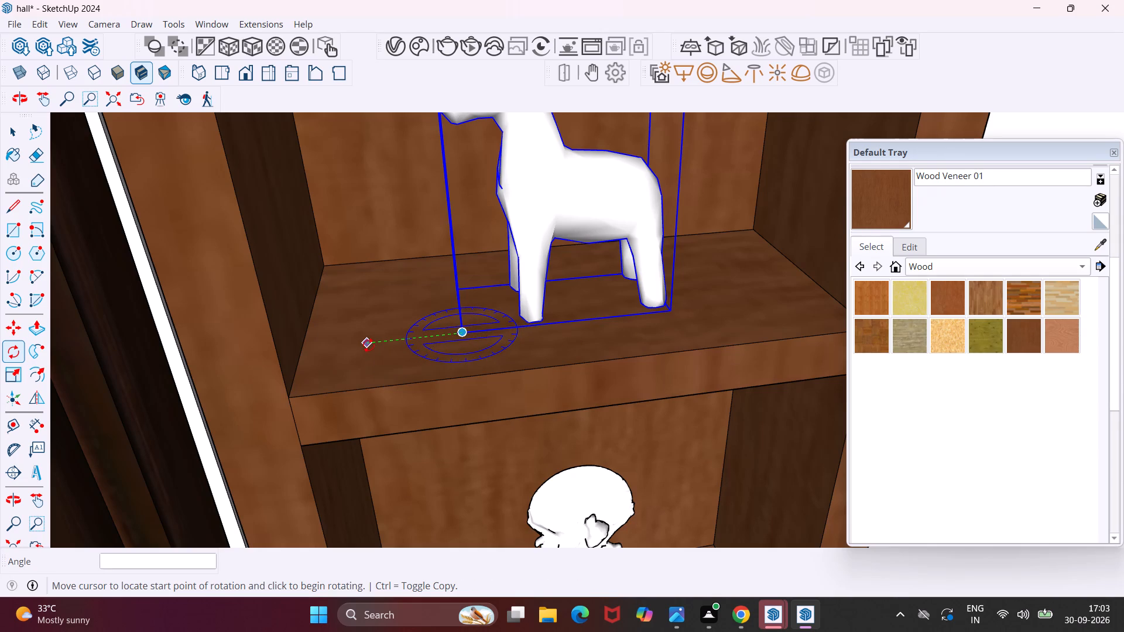
click(470, 360)
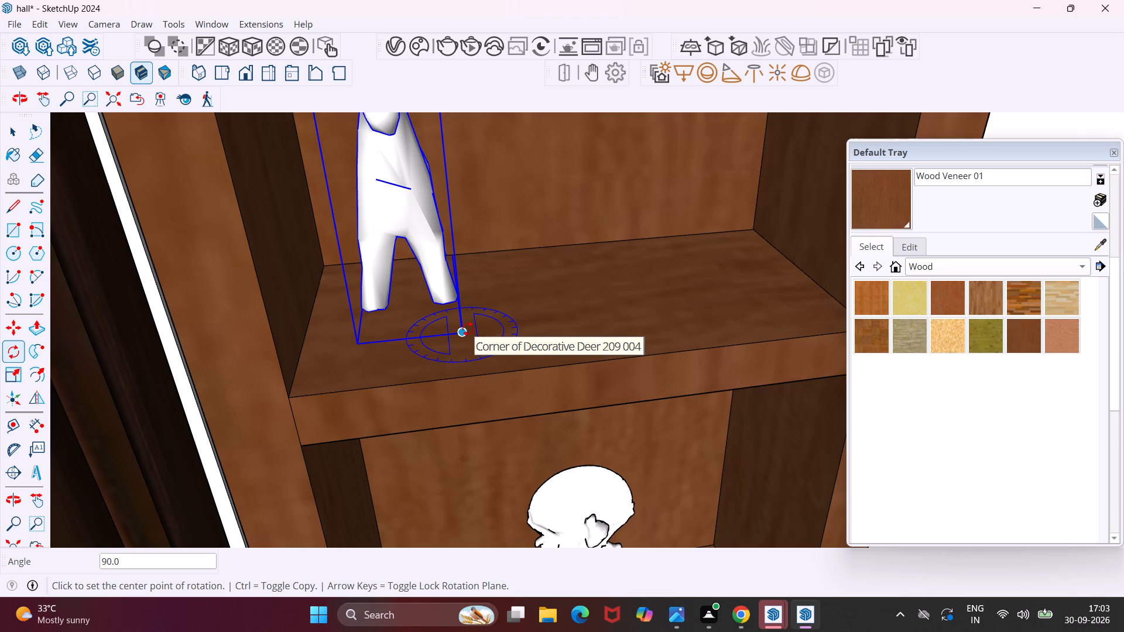
Move the fourth compartment's deer about 4 5/8" along the shelf toward its middle and deselect it.
key(m)
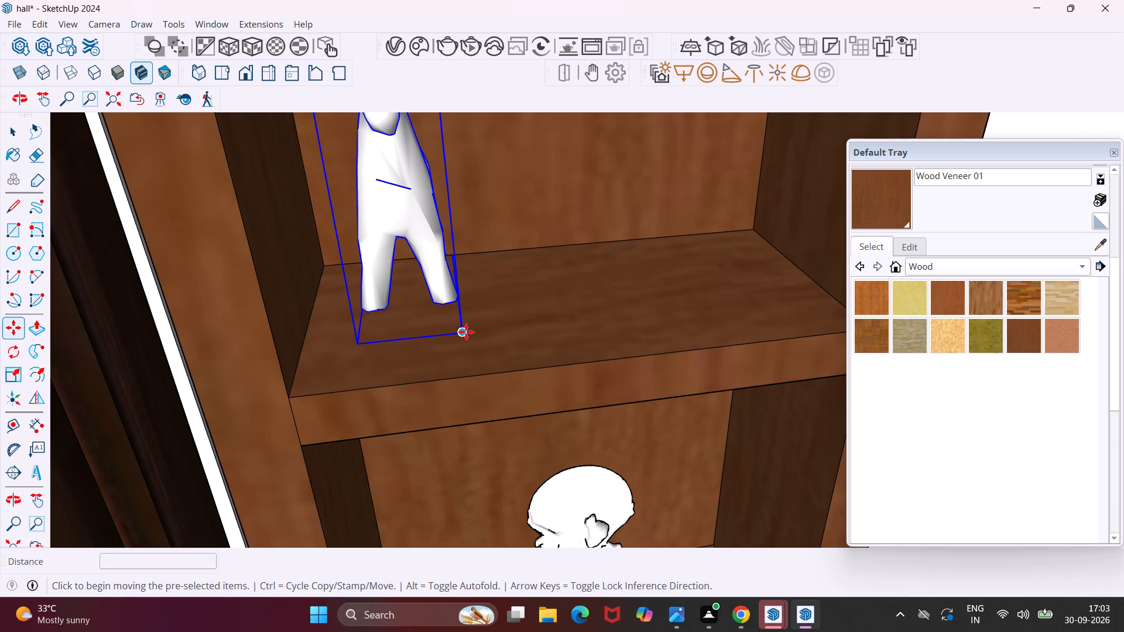
click(462, 332)
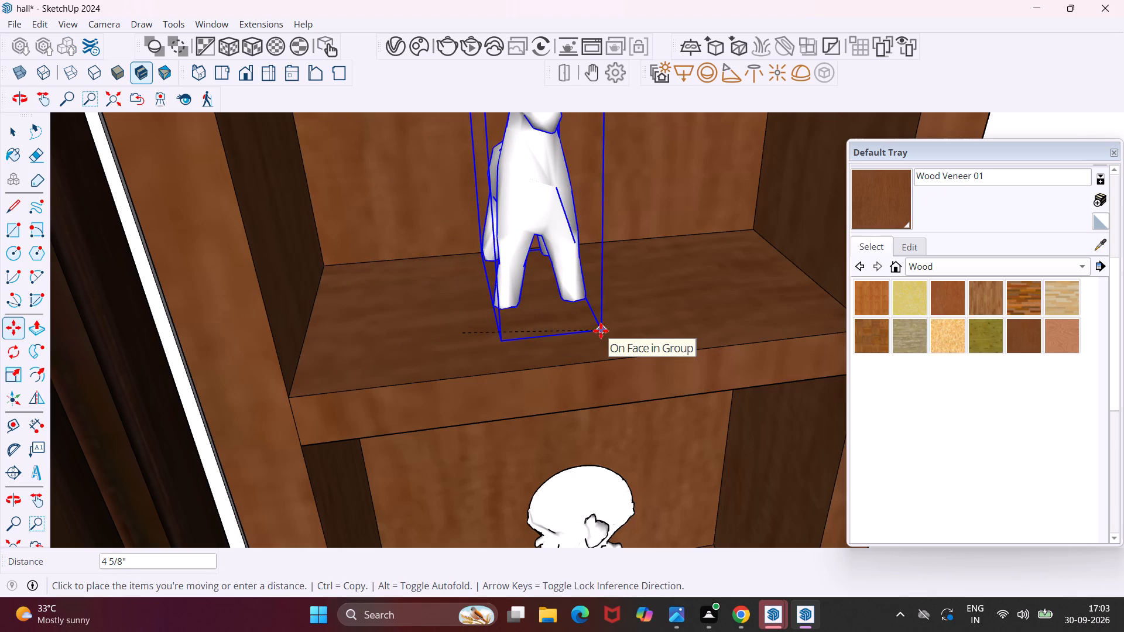
click(605, 337)
scroll(549, 312, down, 5)
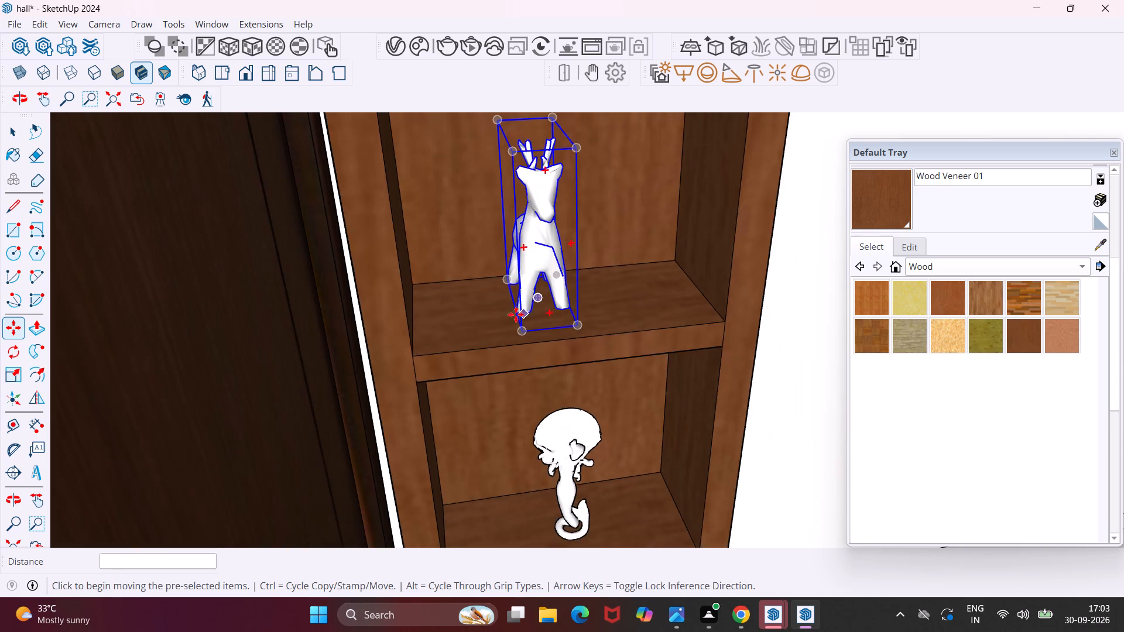
scroll(516, 314, down, 6)
middle_drag(568, 317, 476, 301)
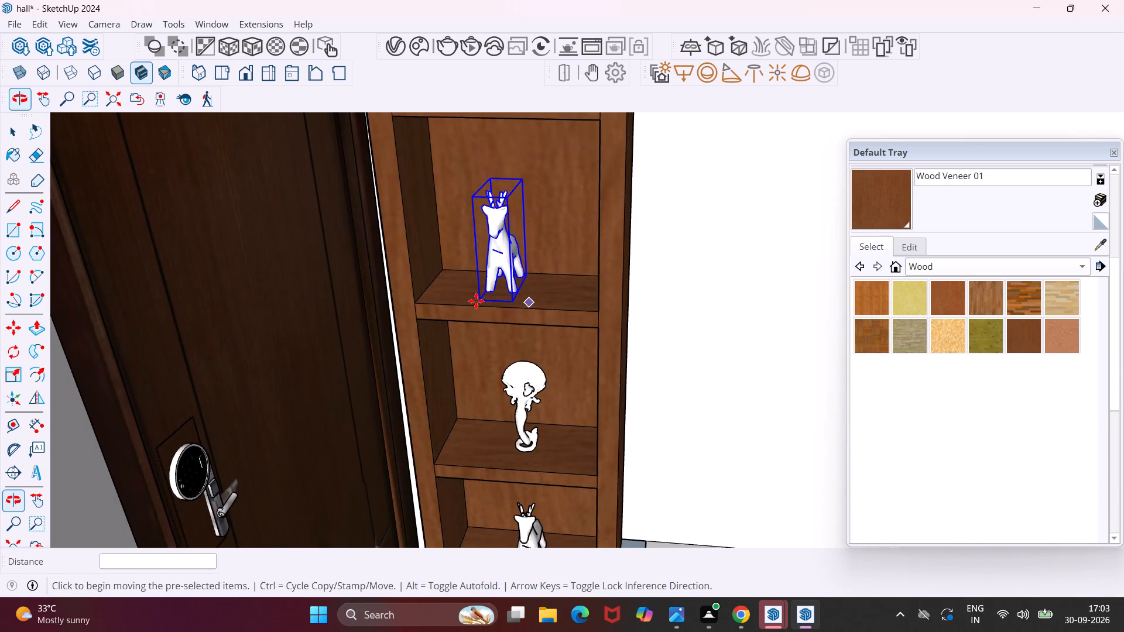
scroll(481, 297, down, 17)
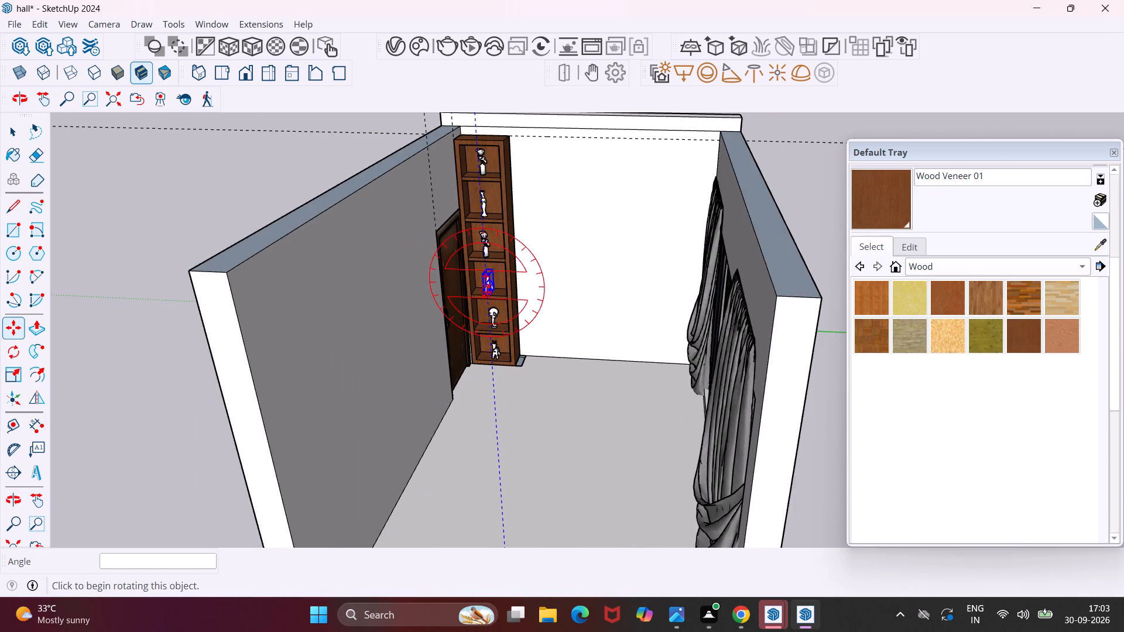
scroll(486, 291, down, 3)
key(Escape)
key(space)
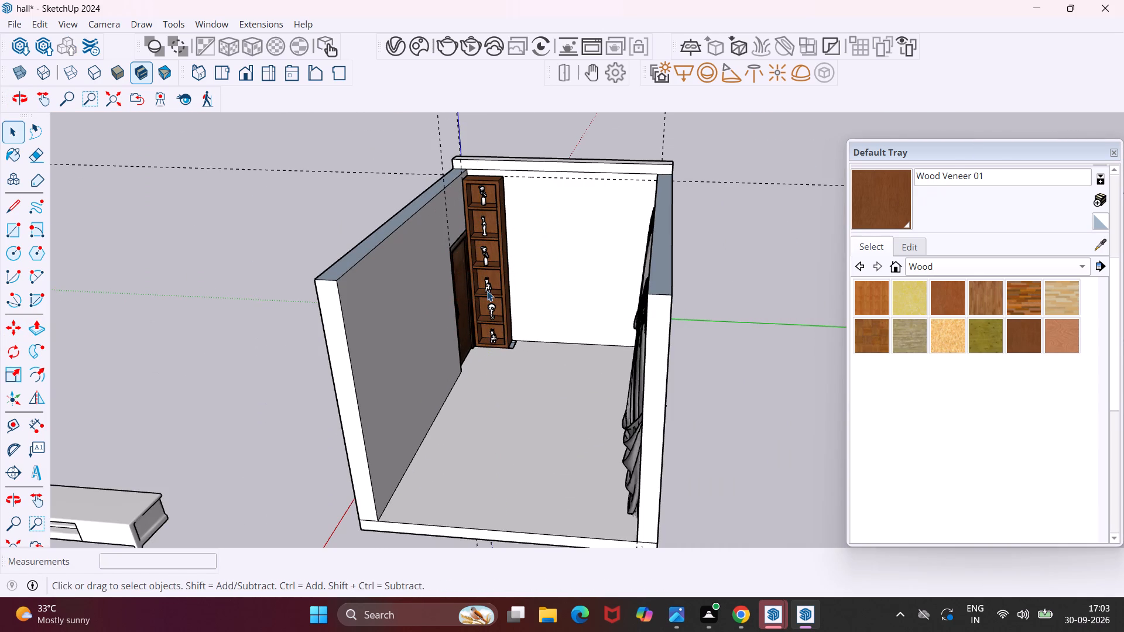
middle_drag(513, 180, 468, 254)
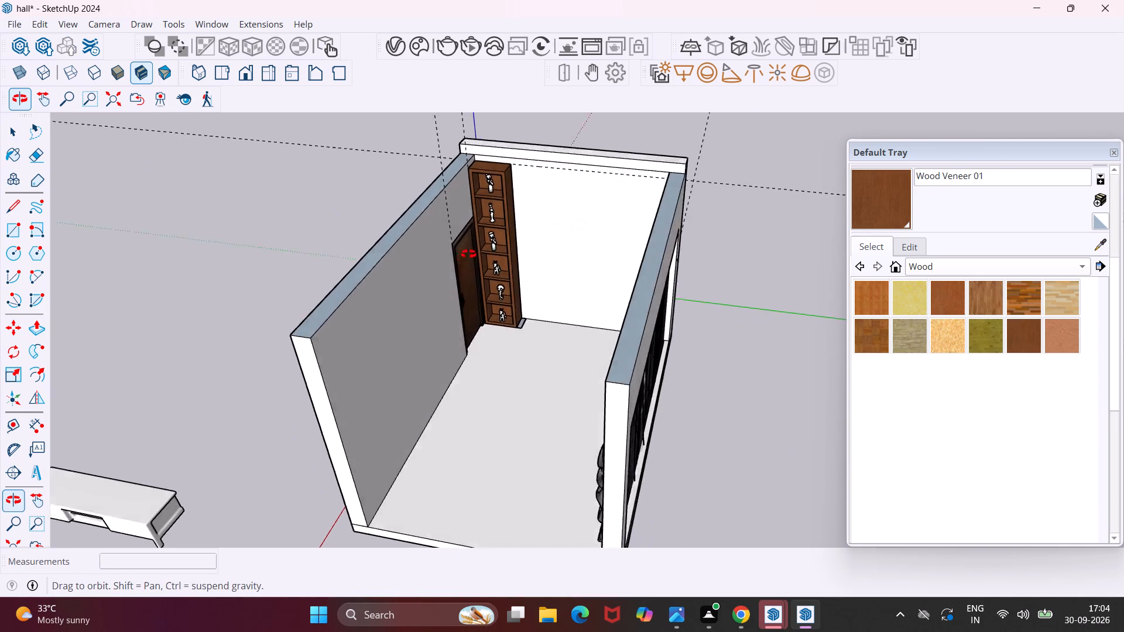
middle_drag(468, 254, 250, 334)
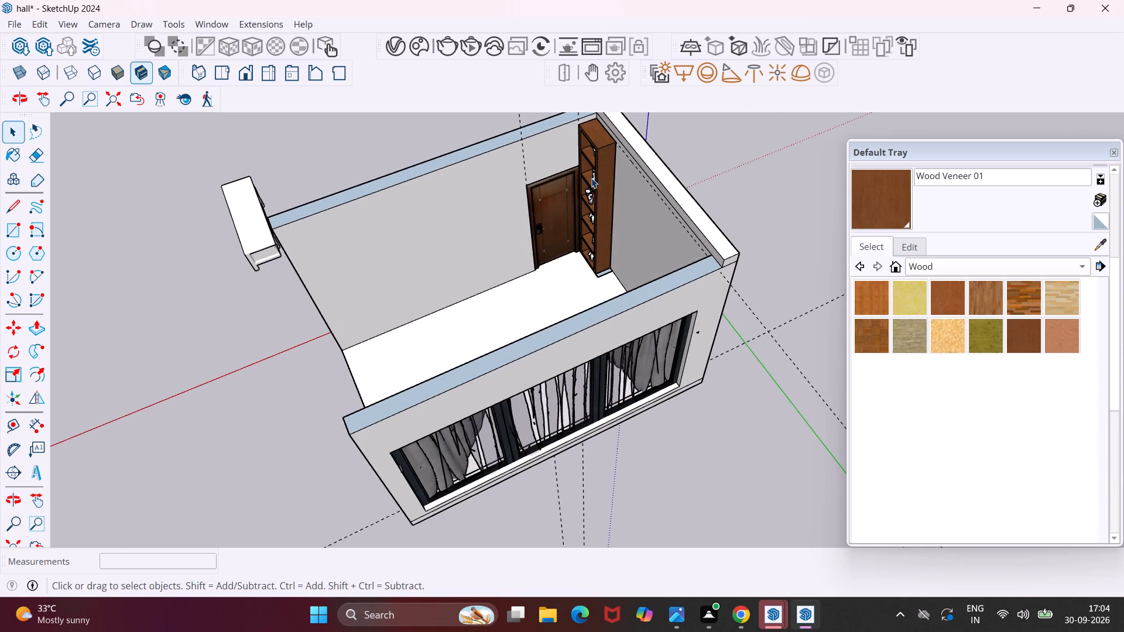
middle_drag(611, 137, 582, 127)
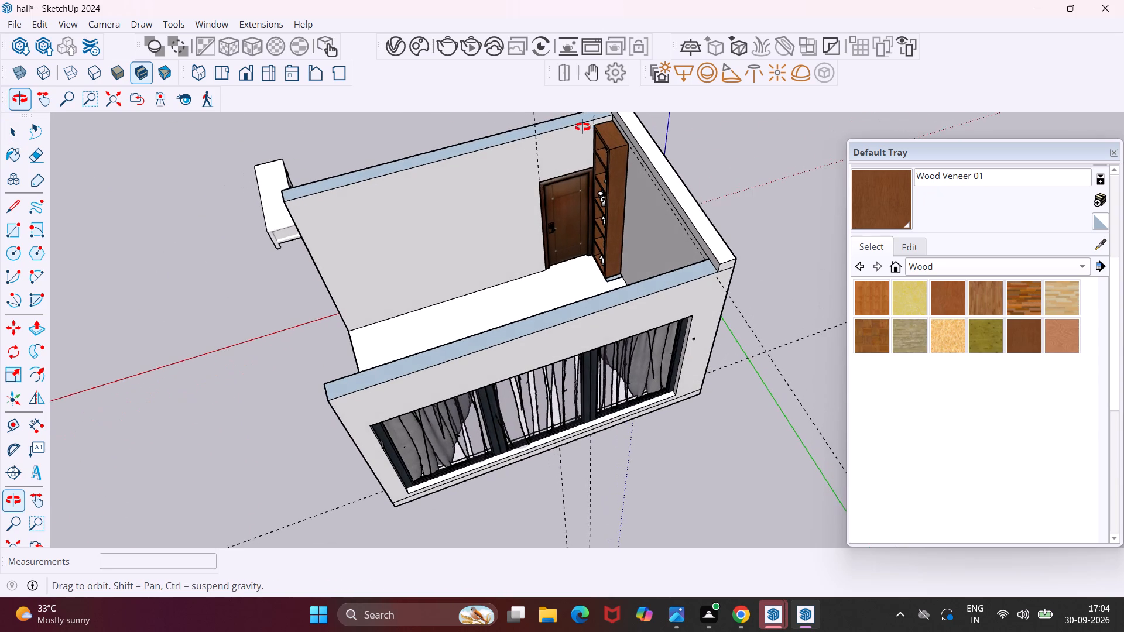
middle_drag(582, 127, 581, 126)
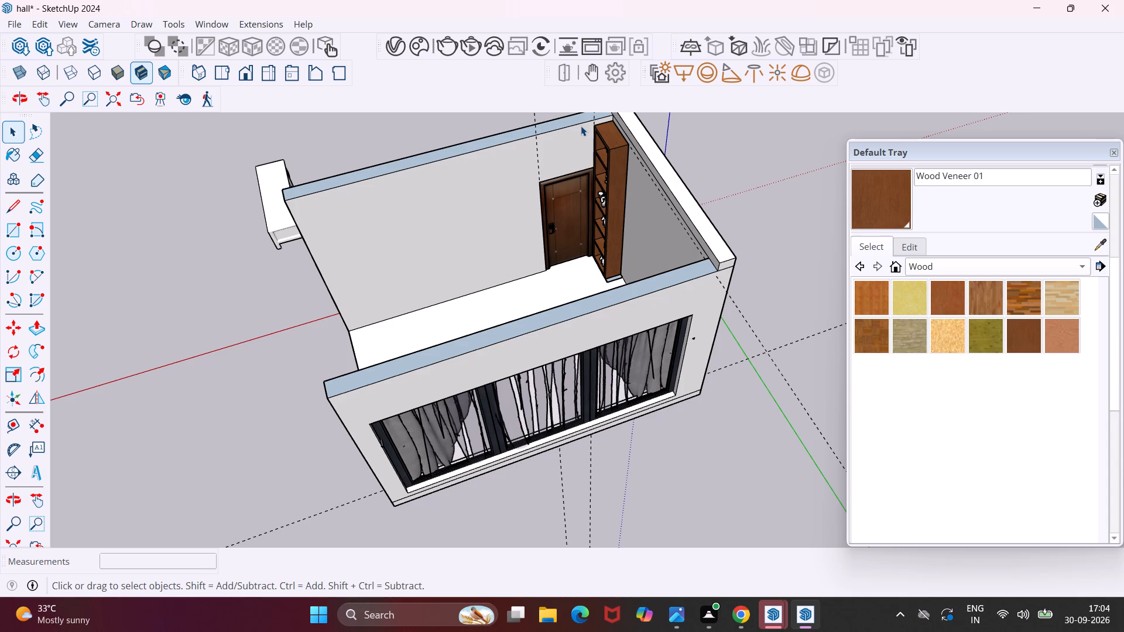
Open the wooden shelving unit beside the door for editing.
middle_click(700, 145)
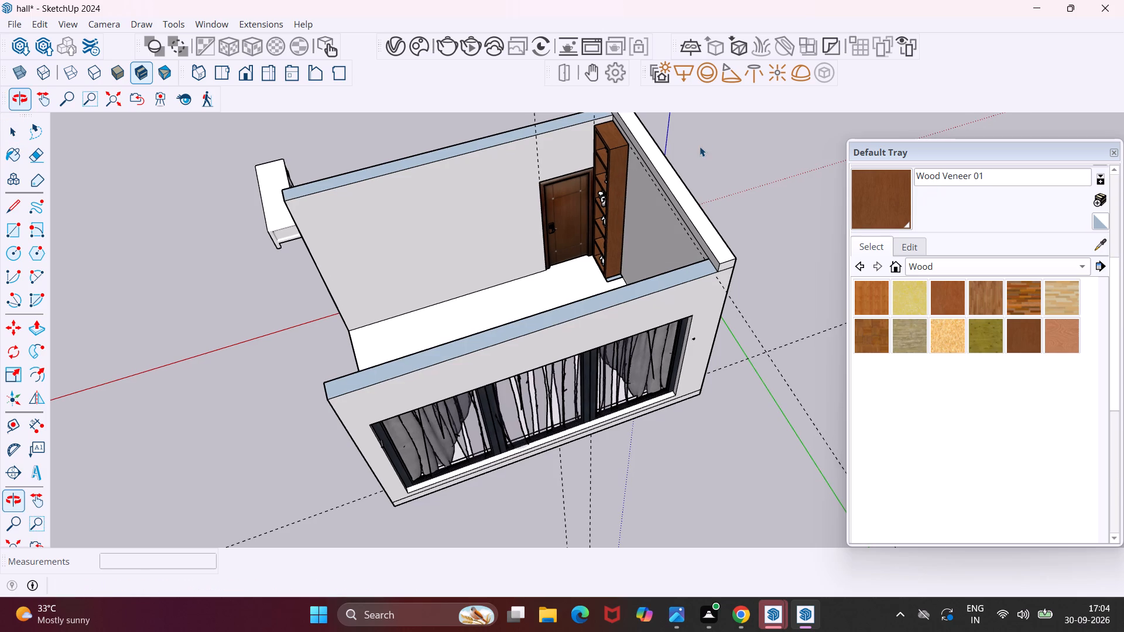
double_click(618, 137)
click(618, 137)
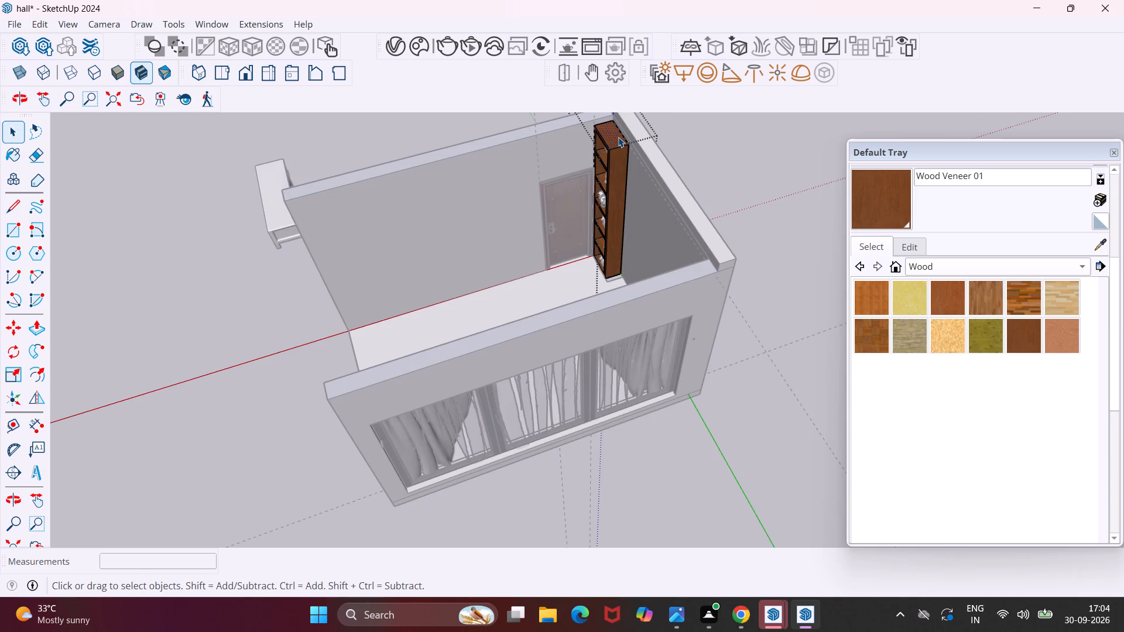
middle_drag(618, 137, 641, 117)
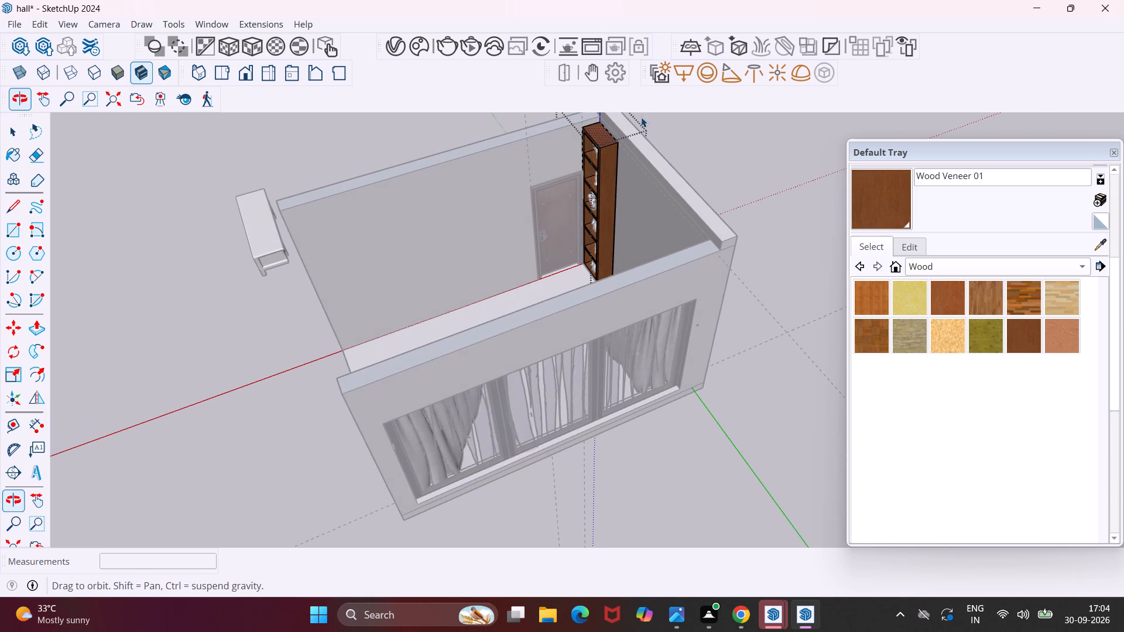
middle_drag(608, 156, 759, 117)
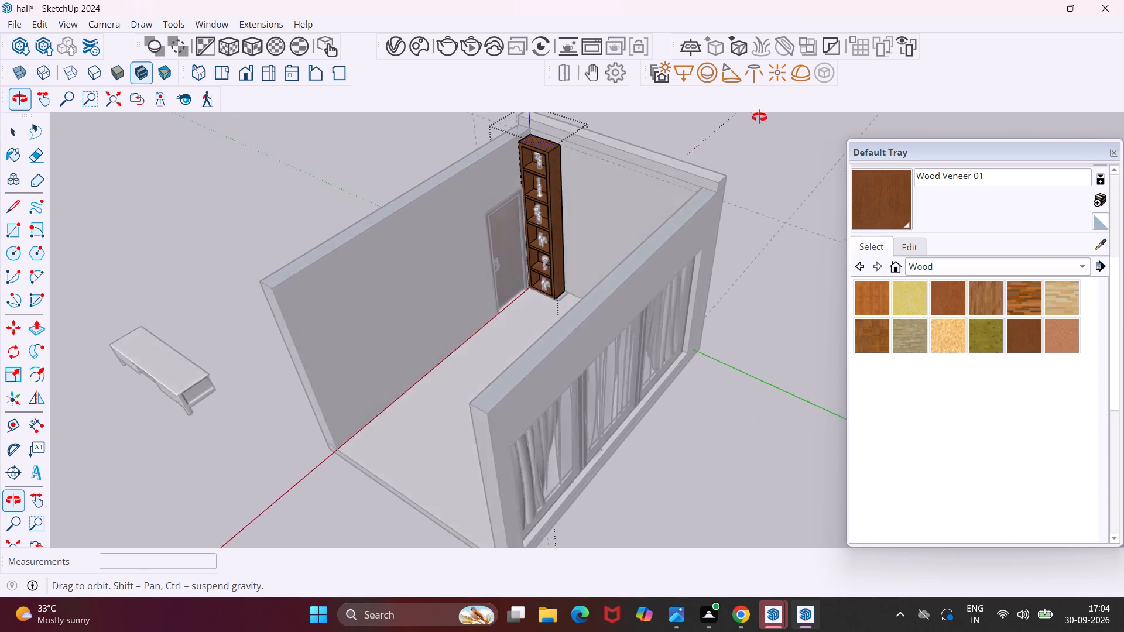
middle_drag(759, 117, 824, 94)
middle_drag(589, 183, 608, 102)
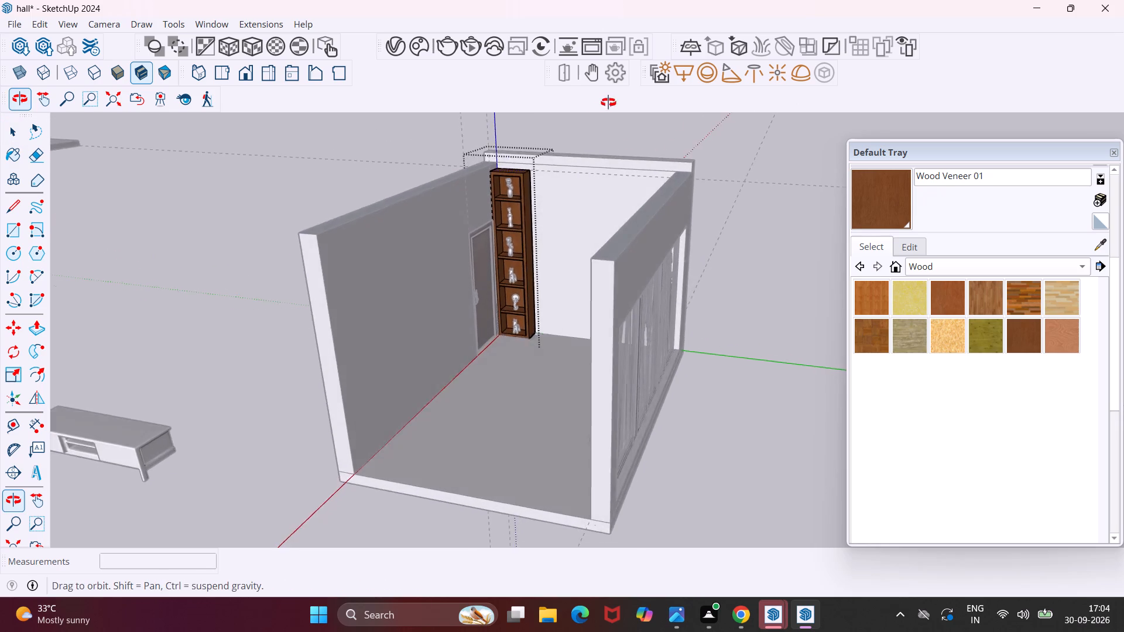
middle_drag(608, 102, 656, 93)
Copy all the shelving unit's geometry about 7' 7 11/16" along the end wall to the curtain-side corner, and exit the unit's editing.
drag(539, 153, 519, 182)
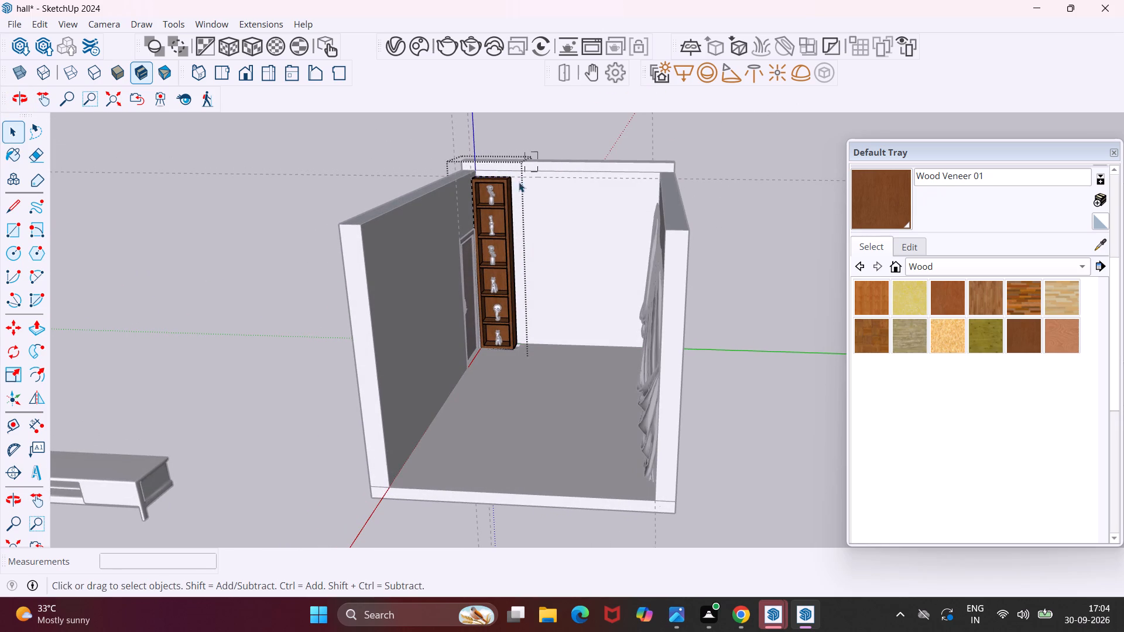
drag(519, 182, 446, 361)
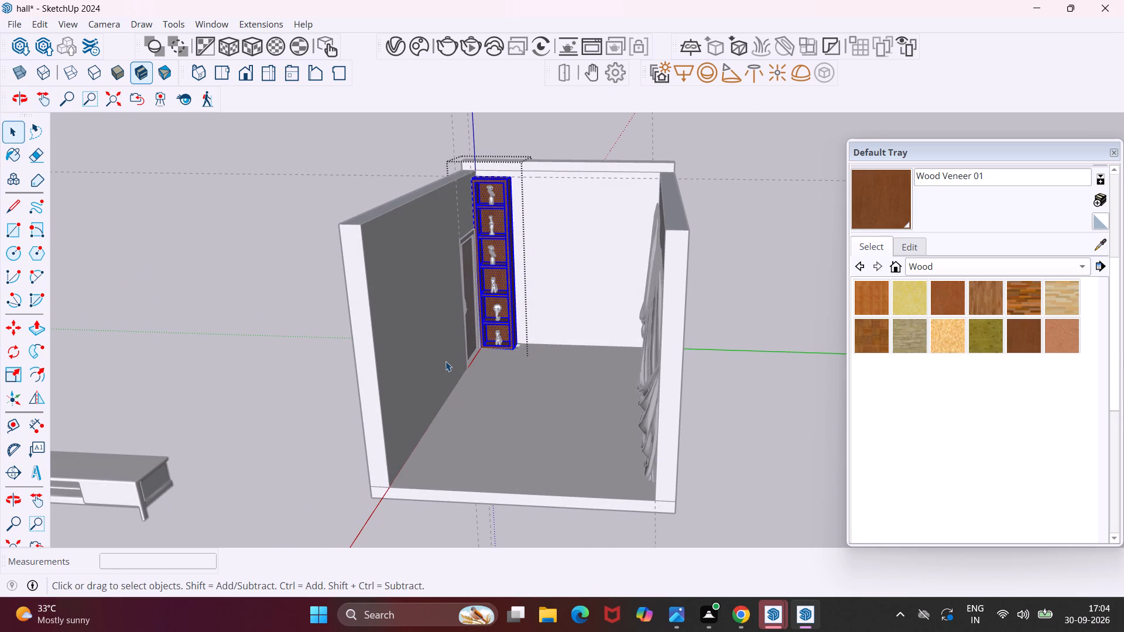
scroll(519, 325, up, 15)
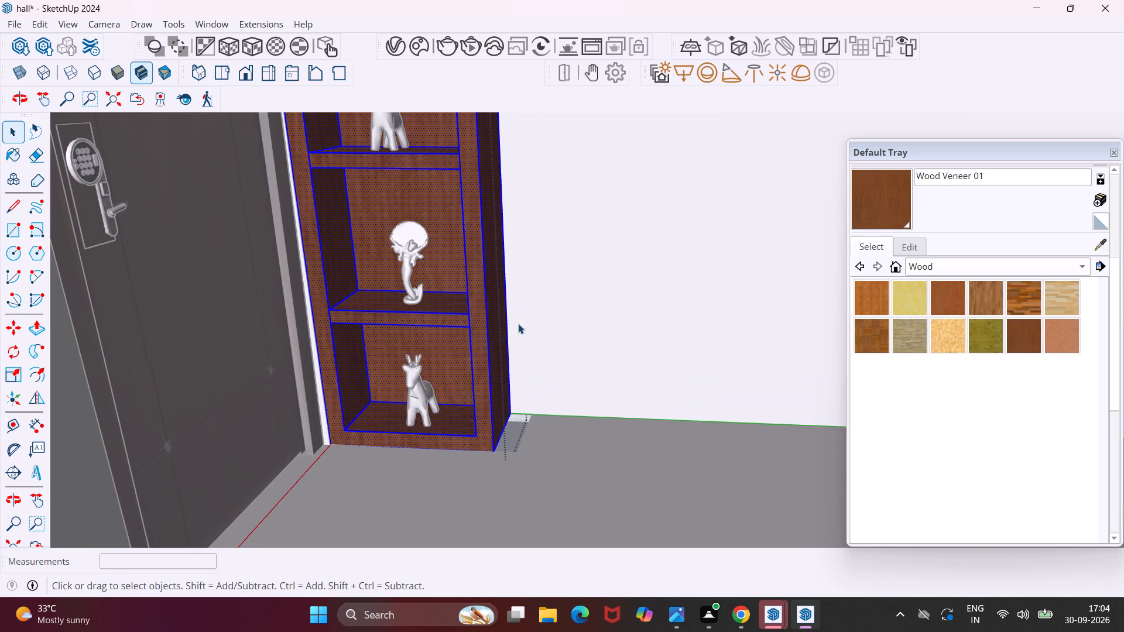
key(m)
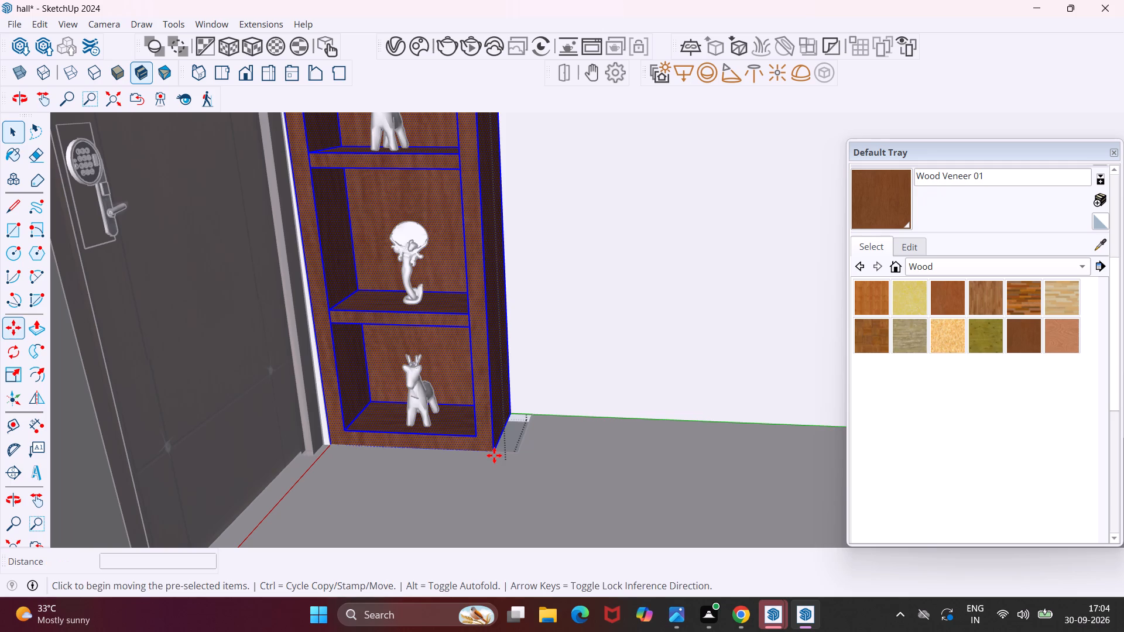
click(495, 452)
scroll(522, 446, down, 10)
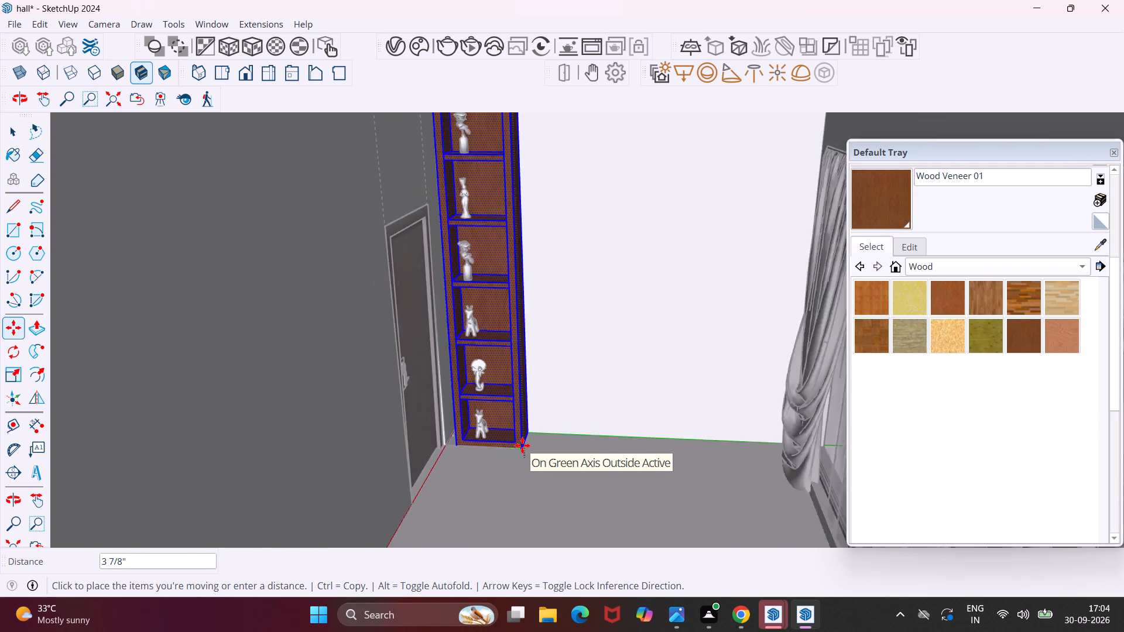
scroll(522, 445, down, 4)
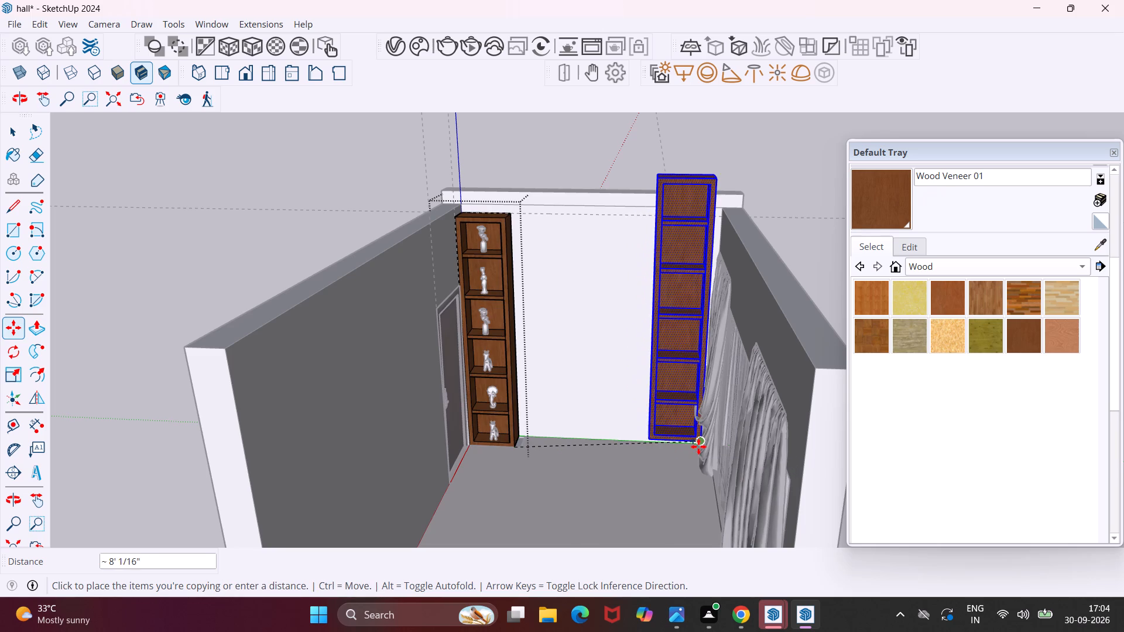
scroll(698, 454, up, 5)
middle_drag(698, 454, 789, 440)
scroll(785, 441, up, 1)
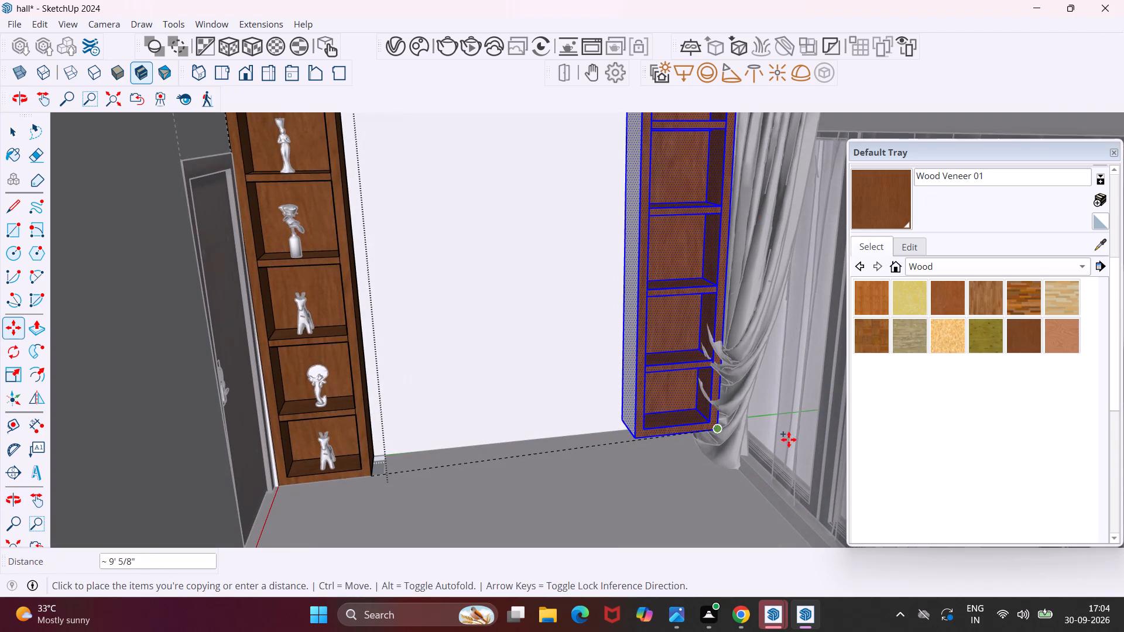
scroll(702, 446, up, 11)
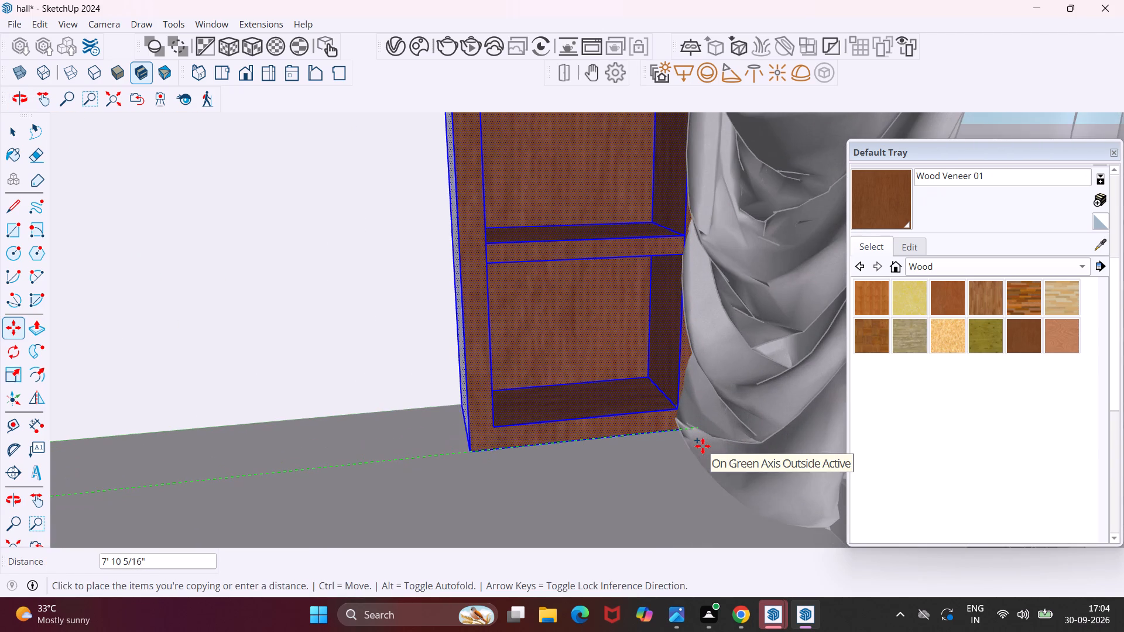
middle_drag(702, 446, 834, 409)
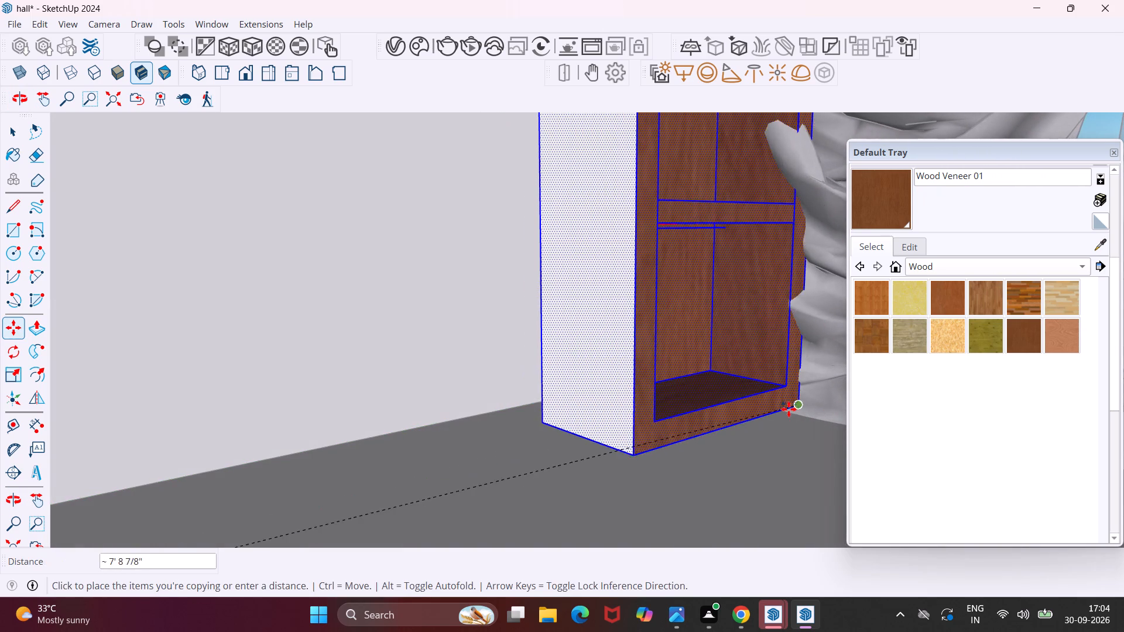
scroll(765, 396, up, 9)
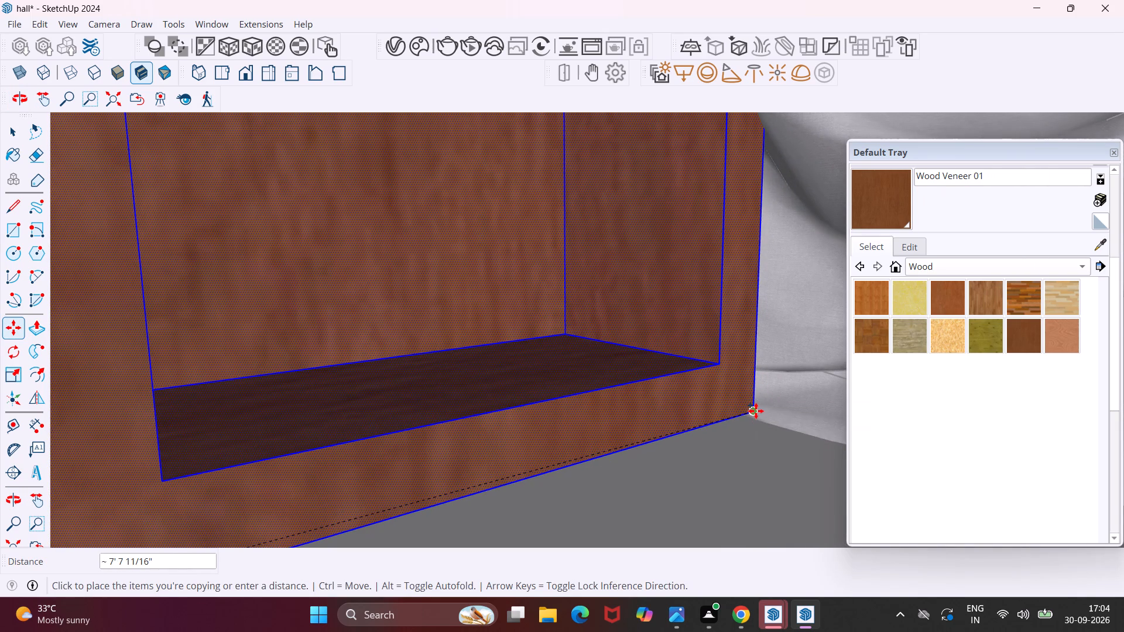
click(756, 411)
scroll(660, 364, down, 6)
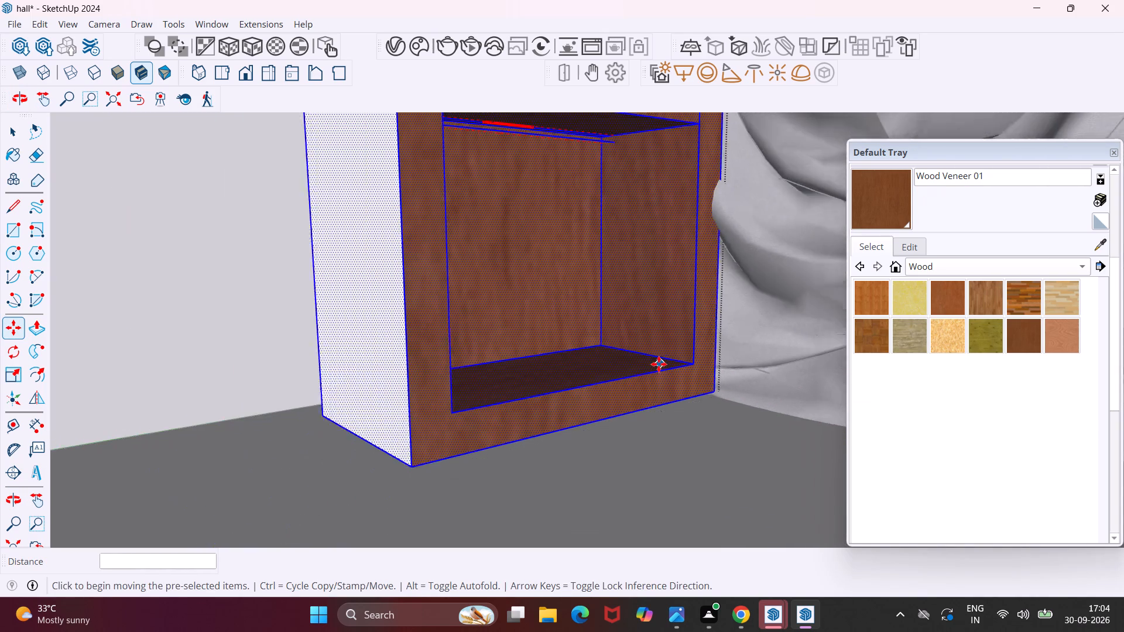
scroll(659, 364, down, 6)
middle_drag(629, 348, 541, 356)
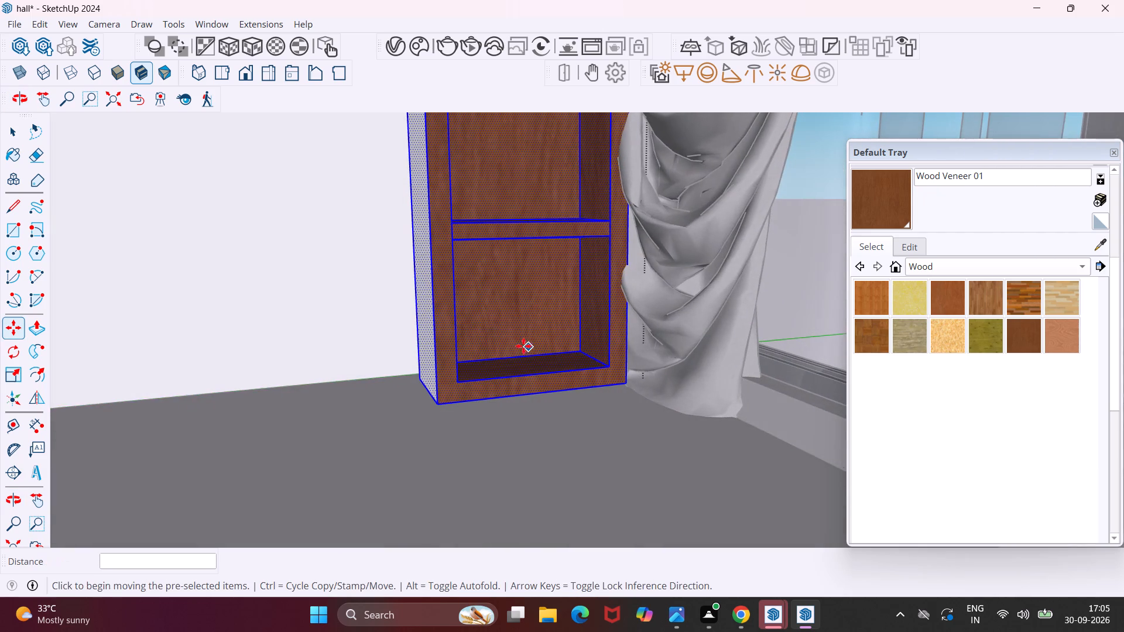
scroll(514, 341, down, 15)
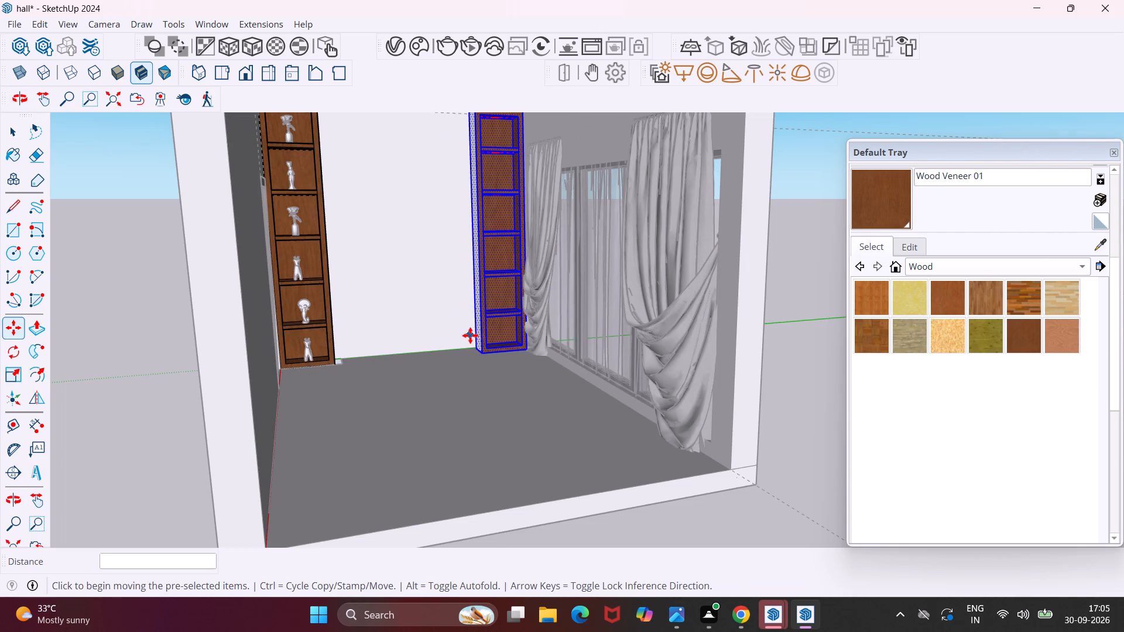
key(Escape)
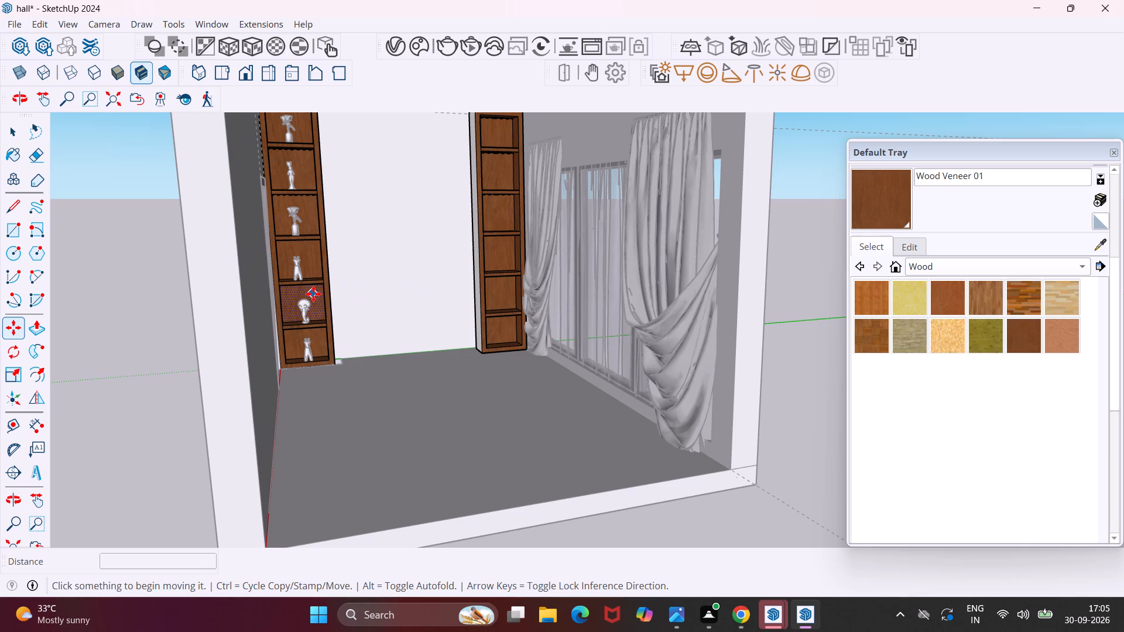
key(Escape)
key(space)
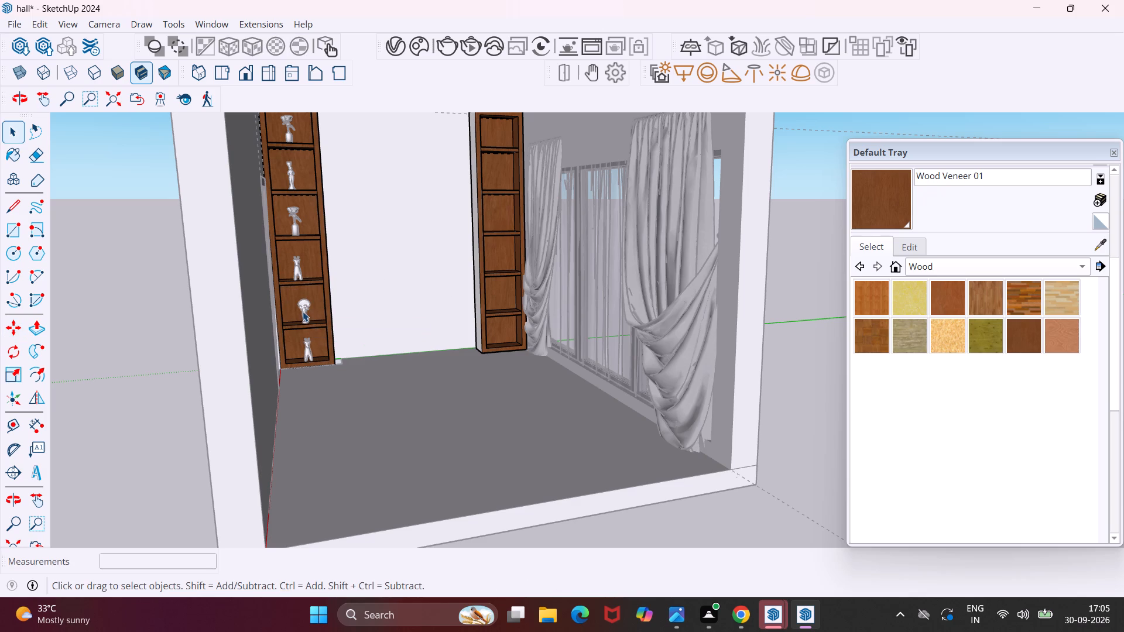
ctrl+click(303, 311)
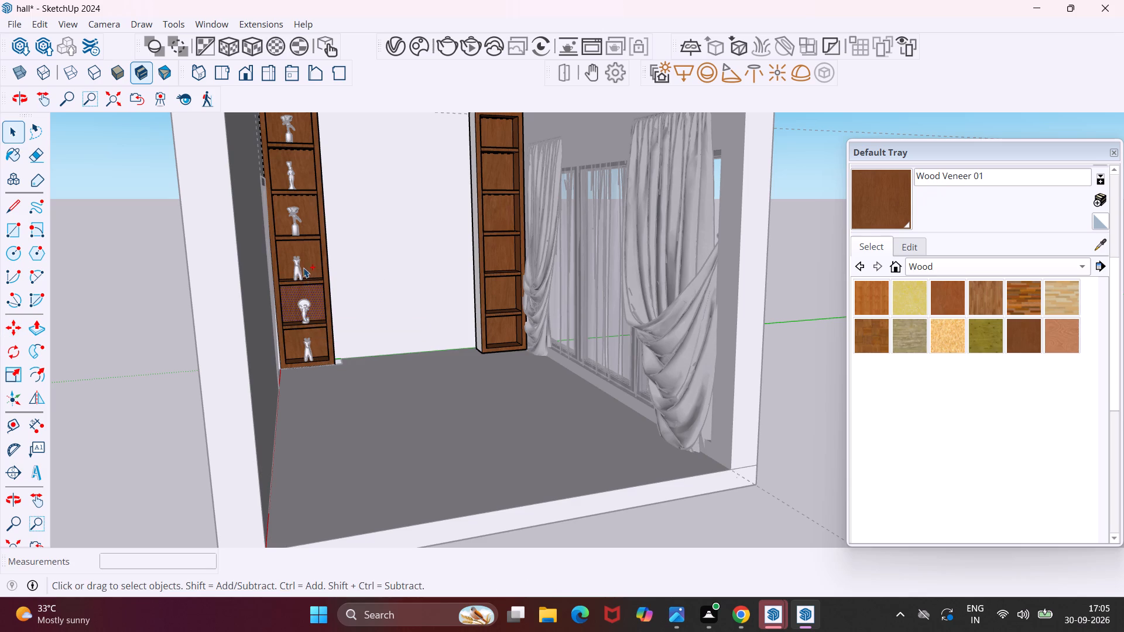
click(163, 403)
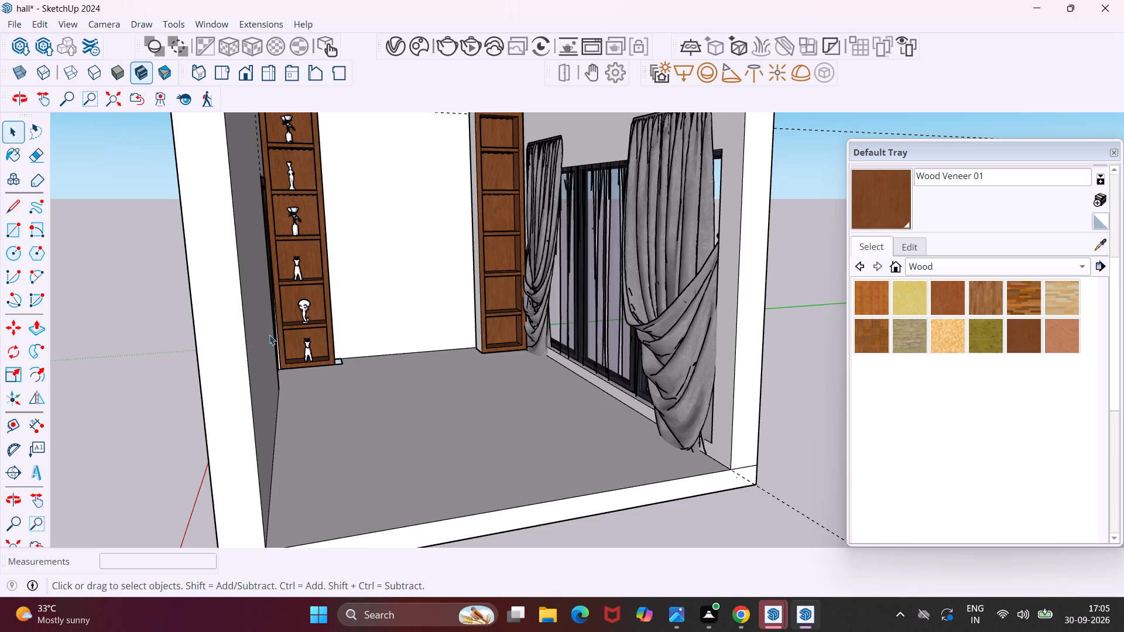
Copy the six decor pieces from the door-side shelving unit about 7' 9 3/4" along the end wall into the curtain-side unit's compartments.
scroll(303, 309, up, 10)
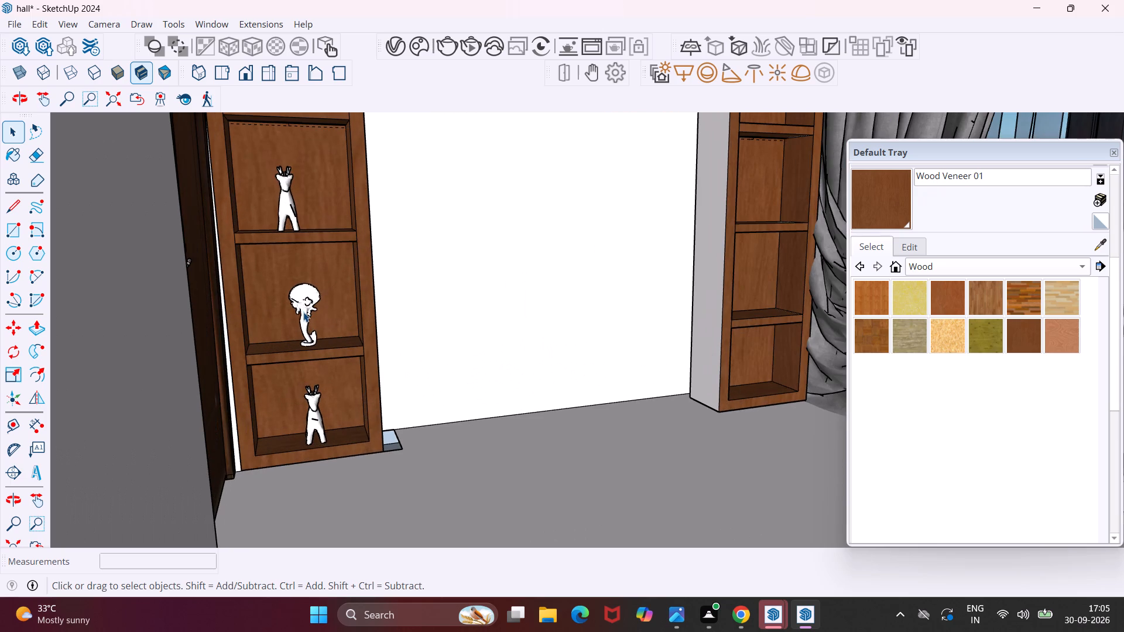
scroll(239, 420, up, 9)
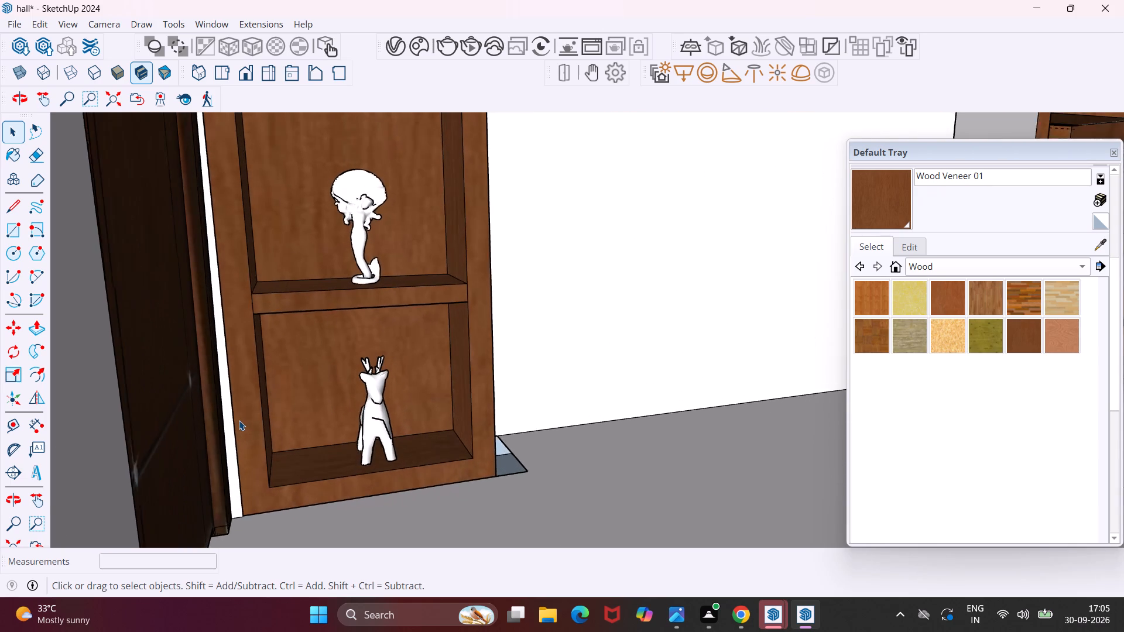
scroll(221, 437, up, 15)
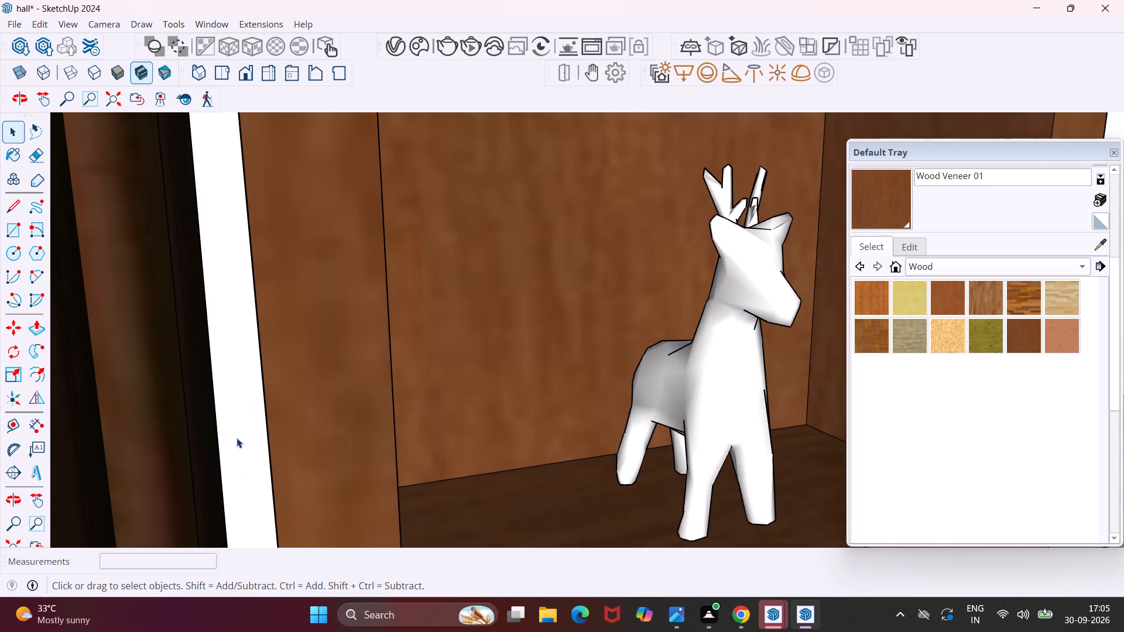
middle_drag(241, 430, 135, 424)
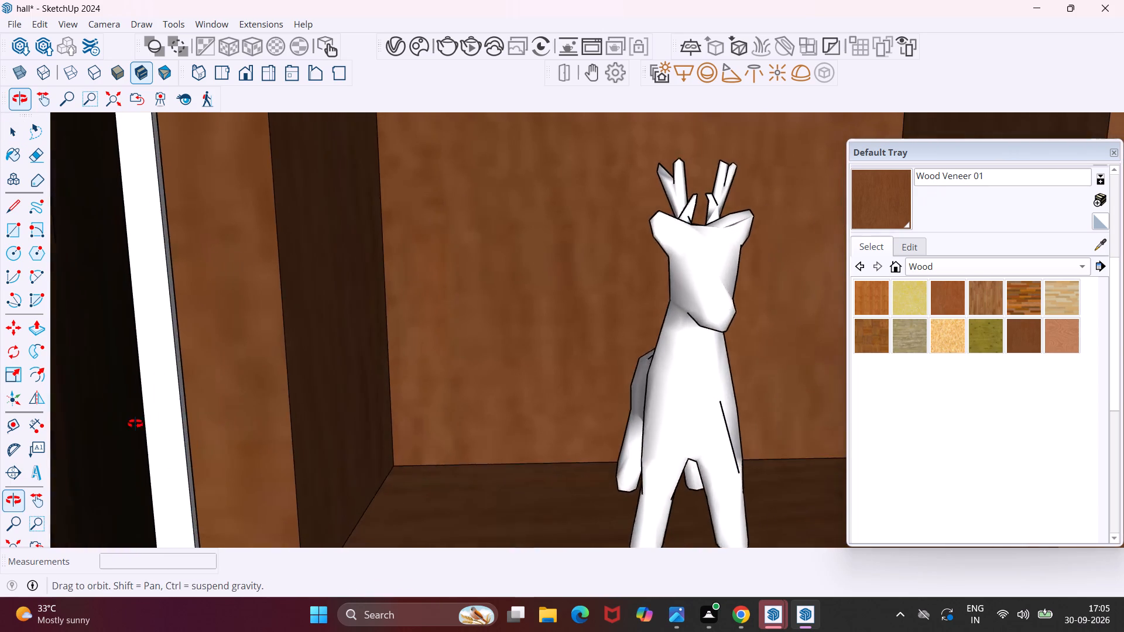
middle_drag(135, 424, 122, 424)
scroll(122, 416, down, 17)
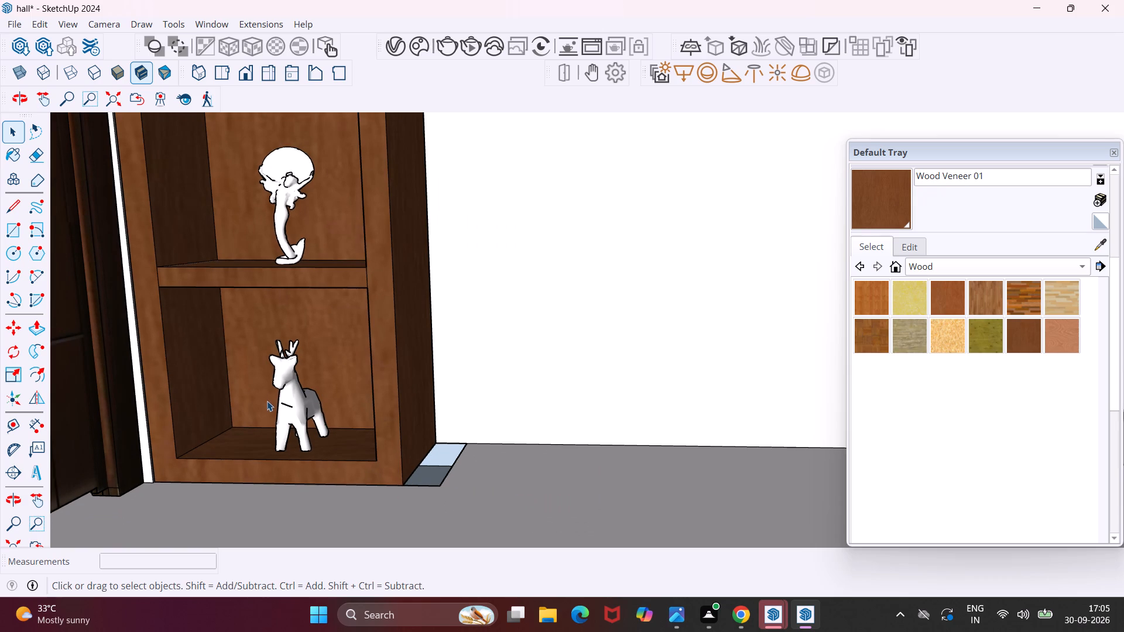
ctrl+click(283, 405)
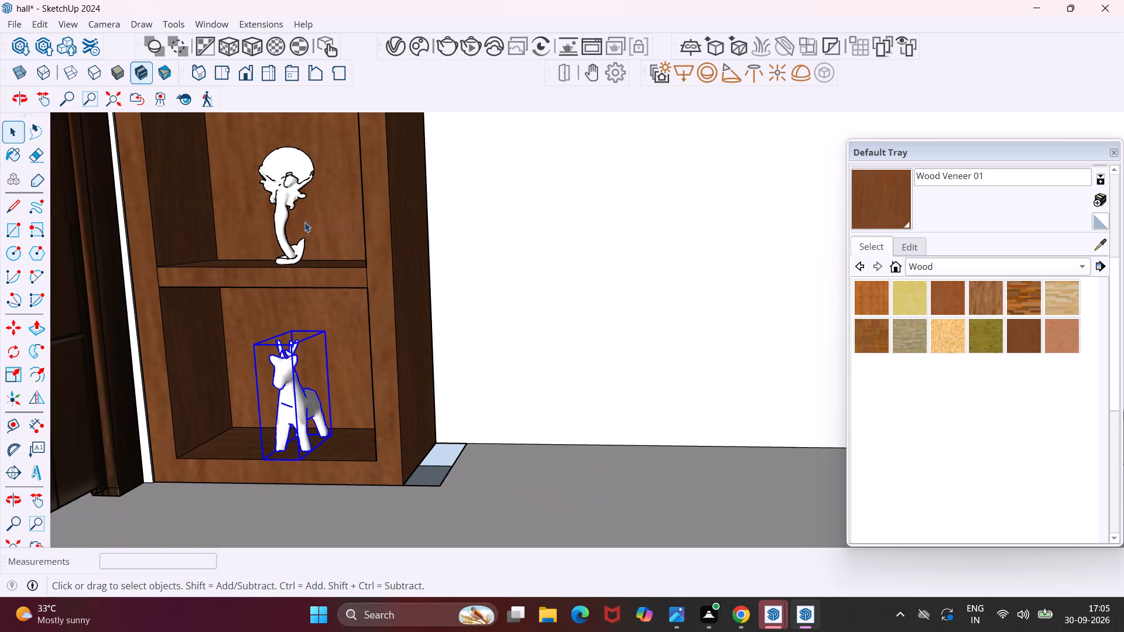
ctrl+click(292, 193)
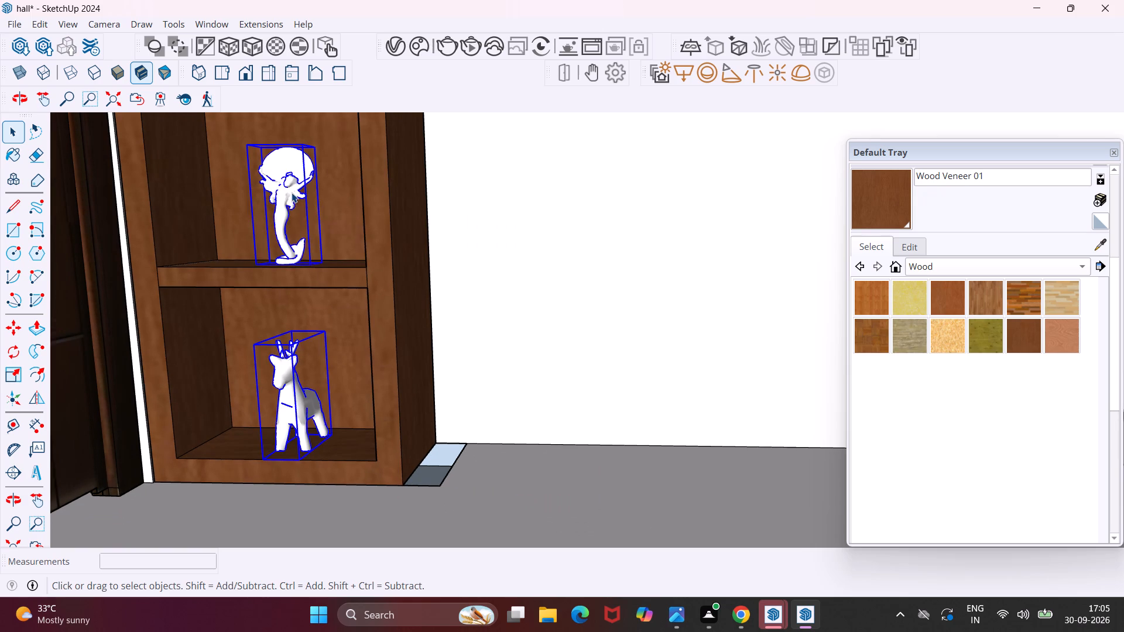
scroll(292, 193, down, 6)
middle_drag(292, 193, 316, 233)
scroll(306, 195, down, 9)
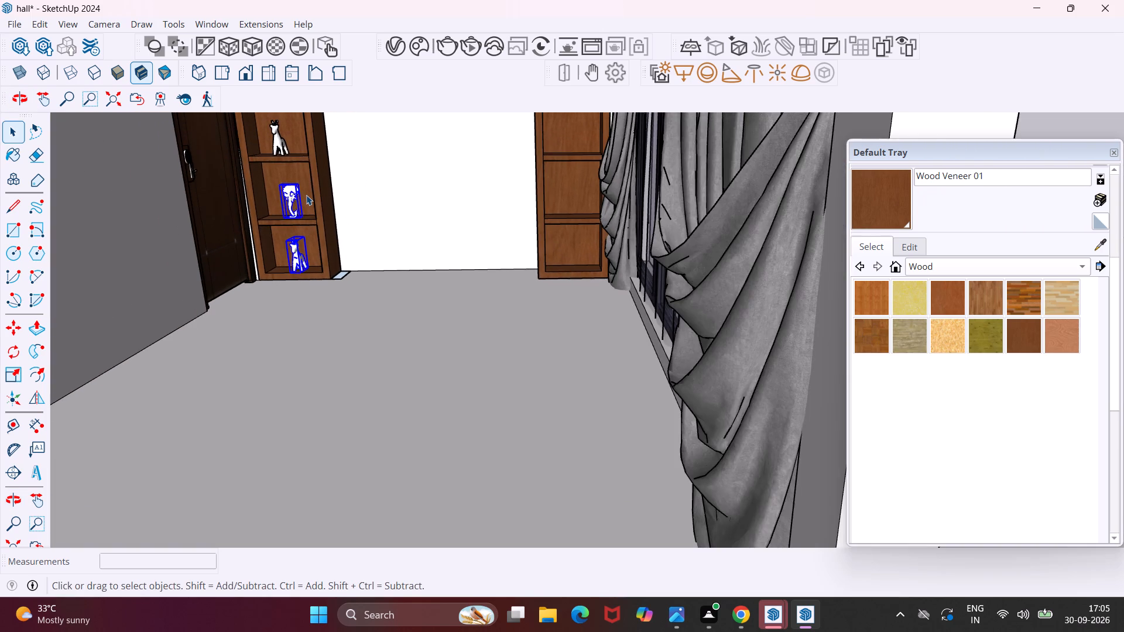
scroll(306, 195, down, 1)
middle_drag(306, 195, 358, 202)
scroll(358, 202, down, 1)
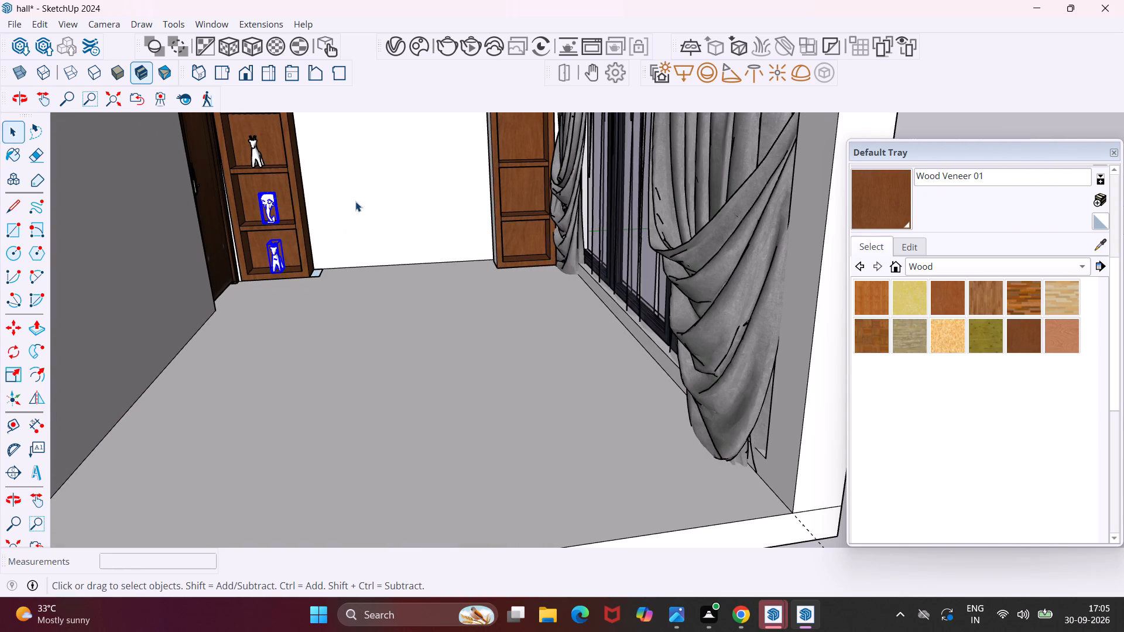
ctrl+click(253, 147)
scroll(253, 147, down, 5)
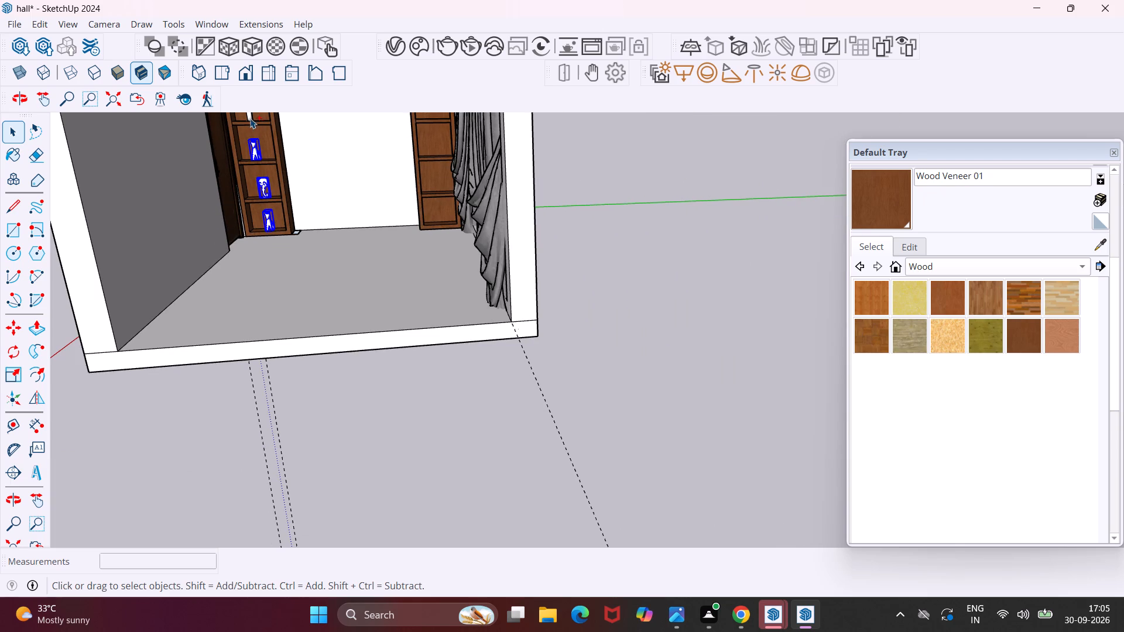
ctrl+click(249, 115)
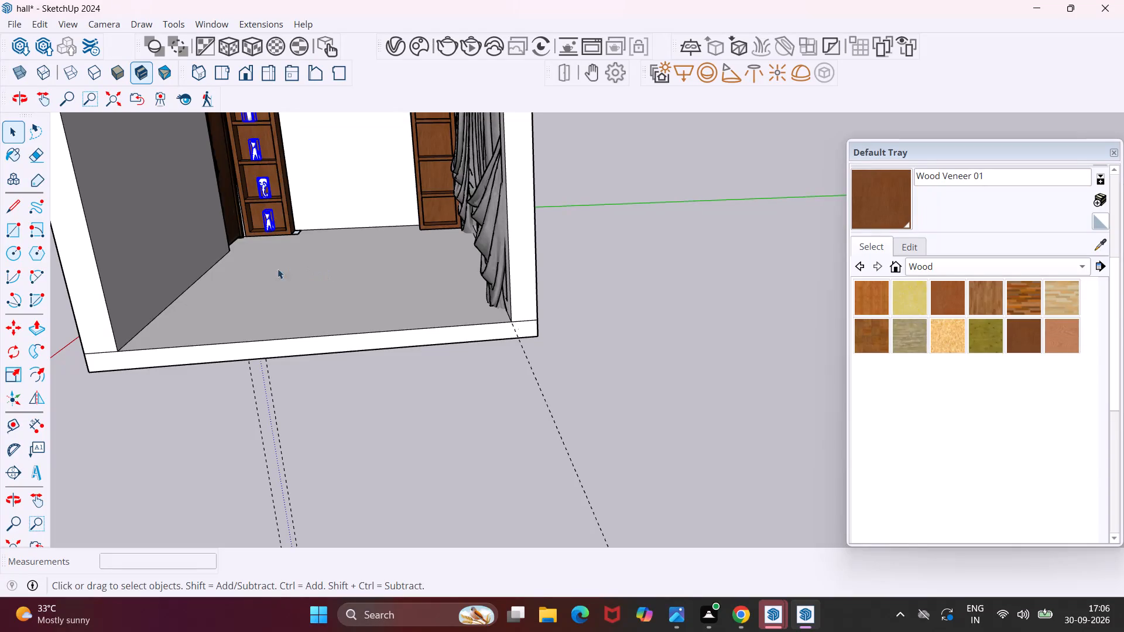
click(39, 97)
drag(180, 266, 204, 362)
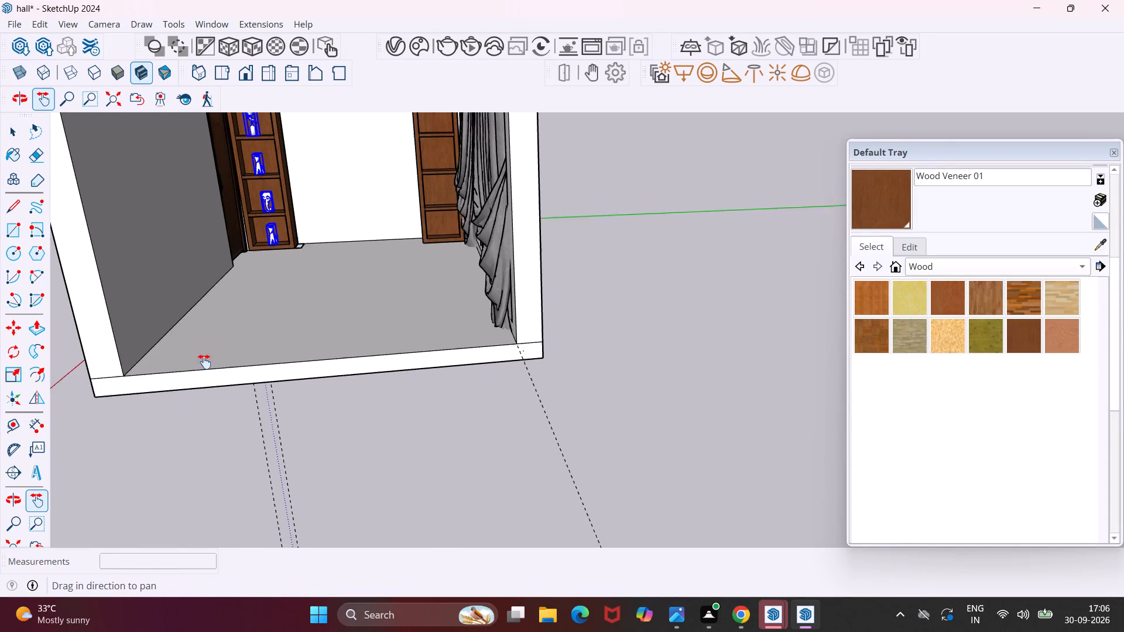
drag(204, 362, 225, 504)
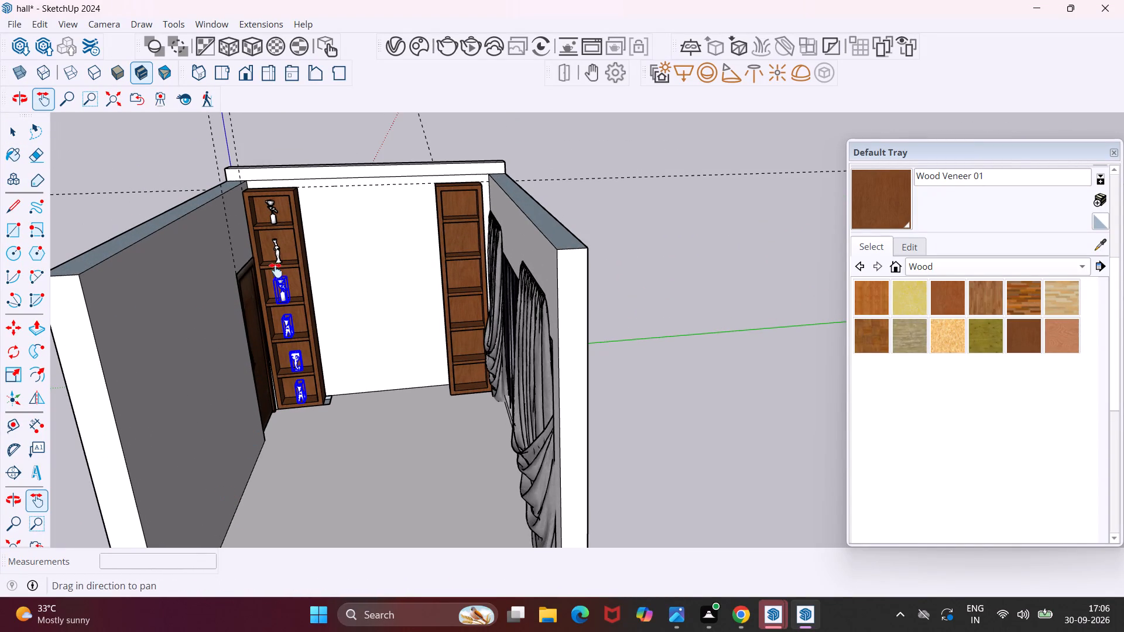
key(Escape)
key(space)
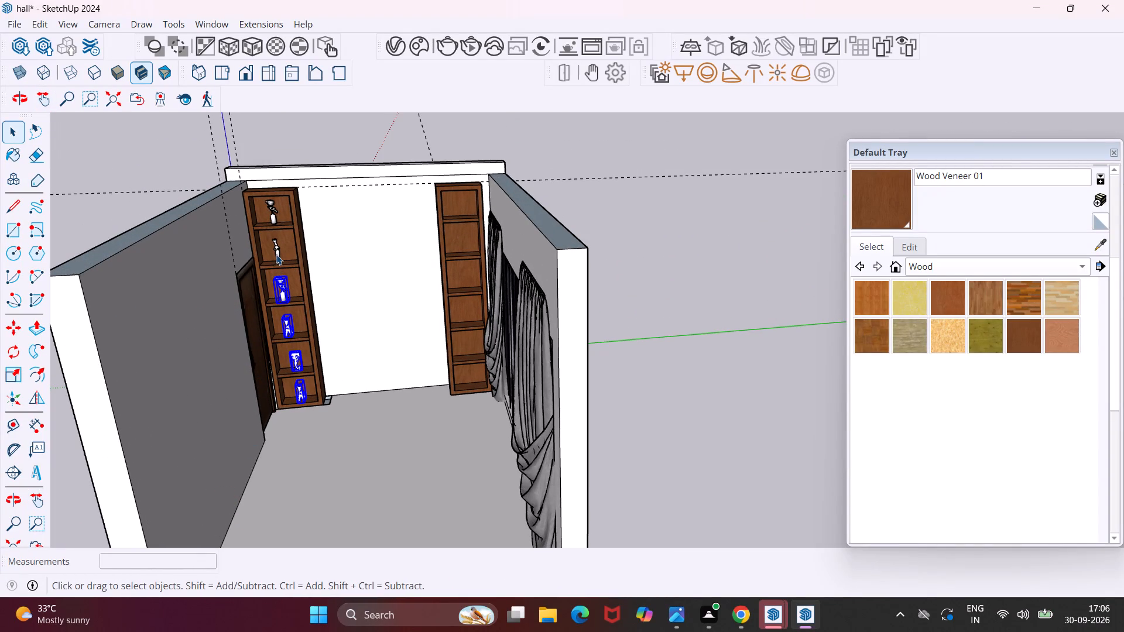
scroll(276, 254, up, 5)
ctrl+click(276, 254)
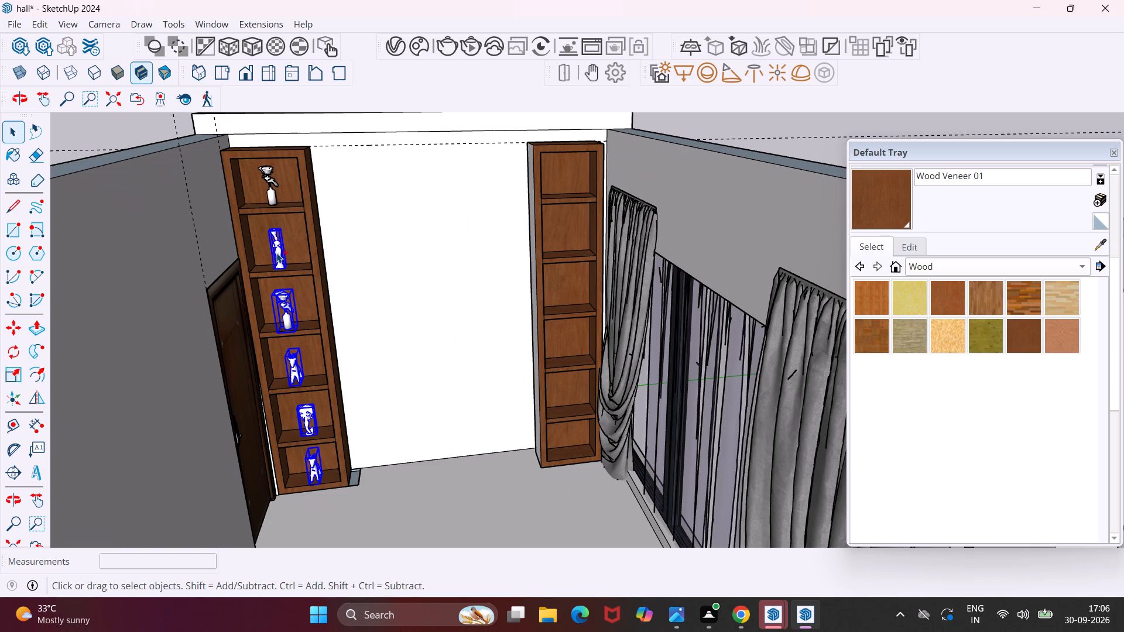
ctrl+click(270, 184)
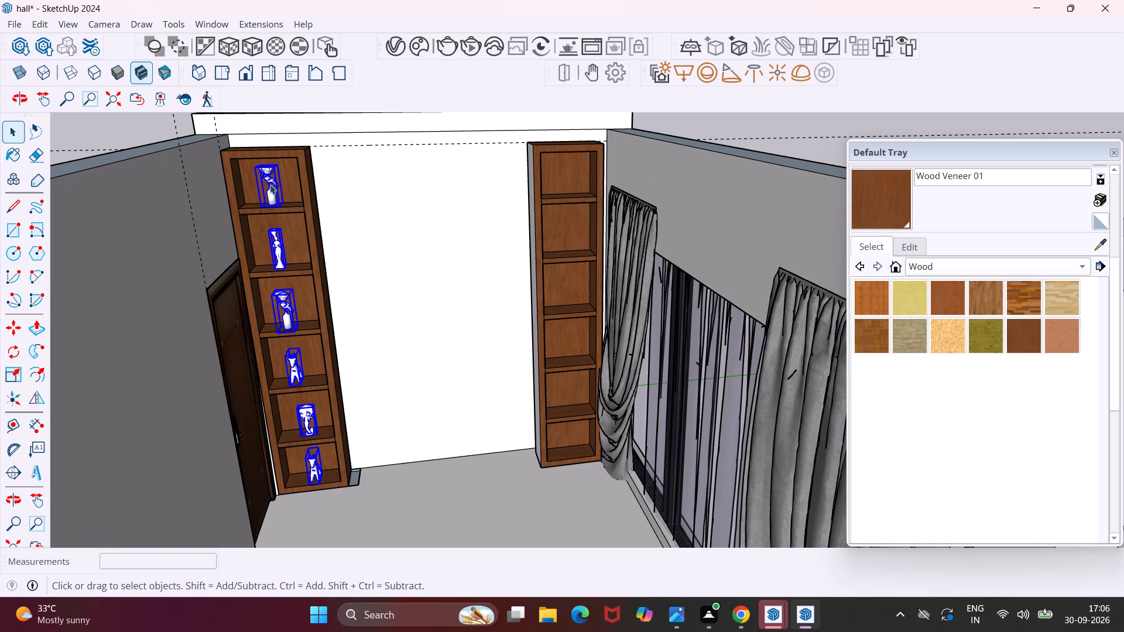
key(m)
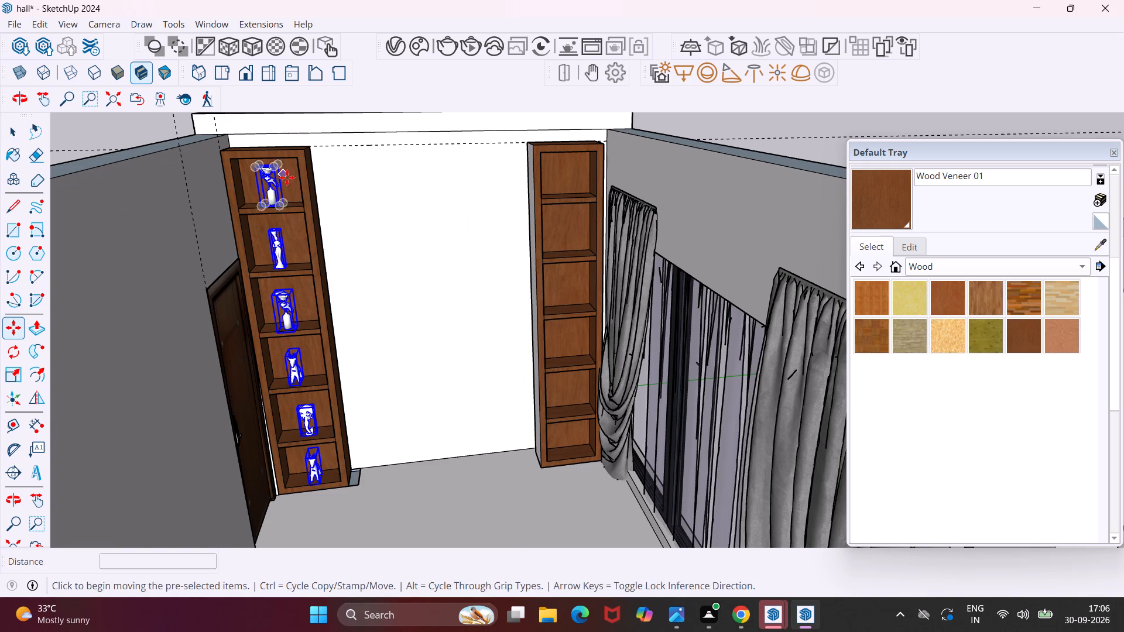
click(262, 137)
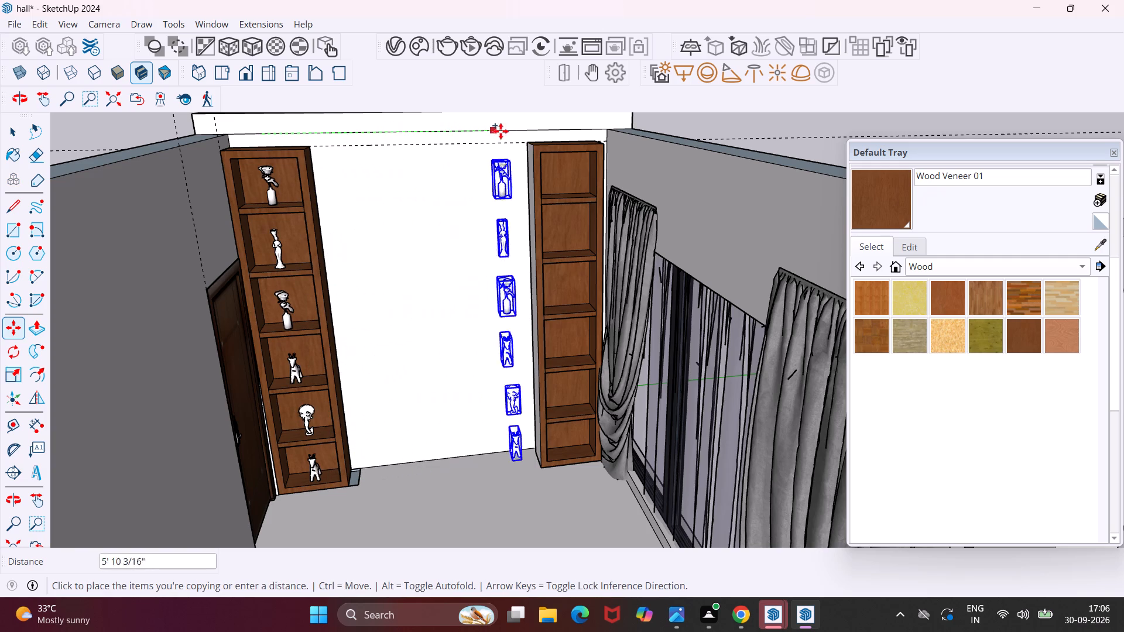
click(560, 126)
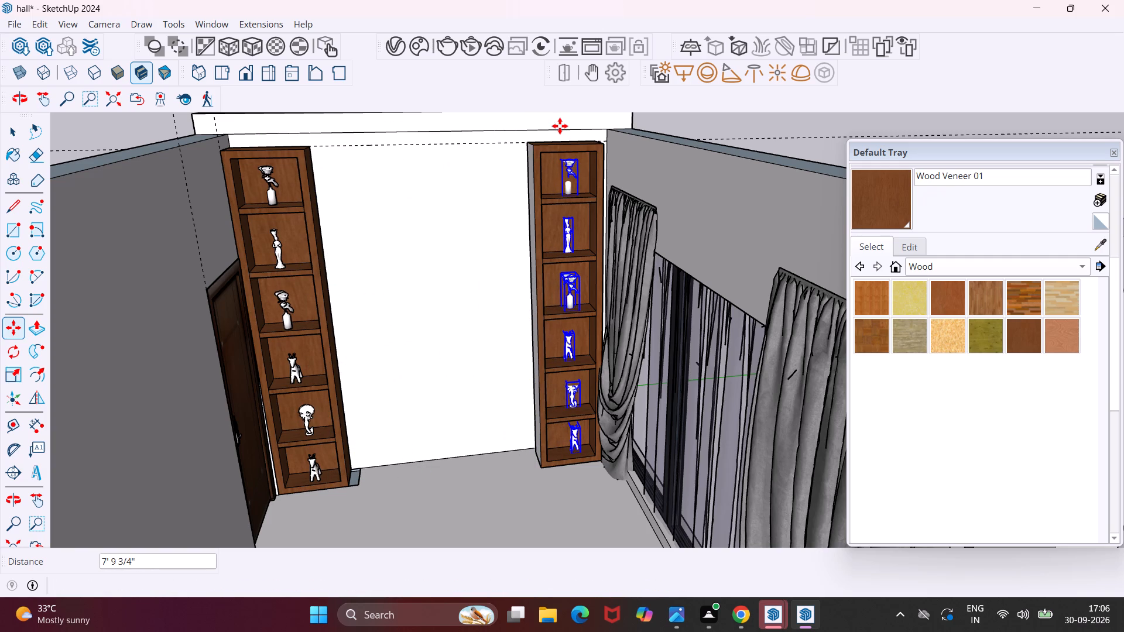
key(Escape)
key(space)
Paint the unpainted outer side panel of the curtain-side shelving unit with Wood Veneer 01.
scroll(532, 185, up, 3)
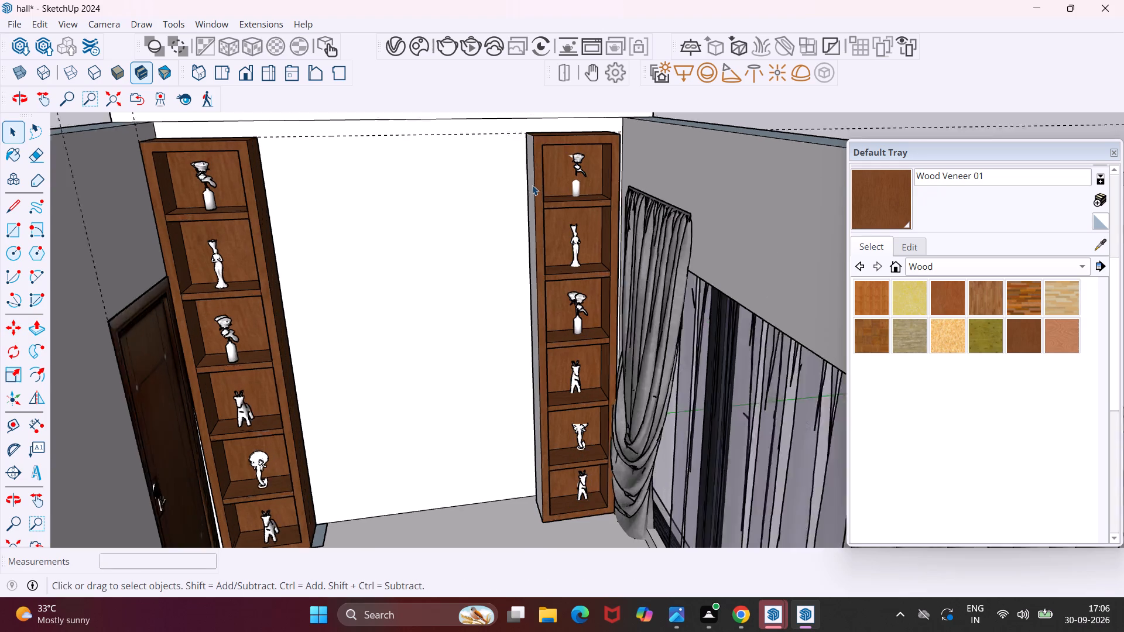
scroll(532, 185, up, 1)
middle_drag(532, 185, 640, 178)
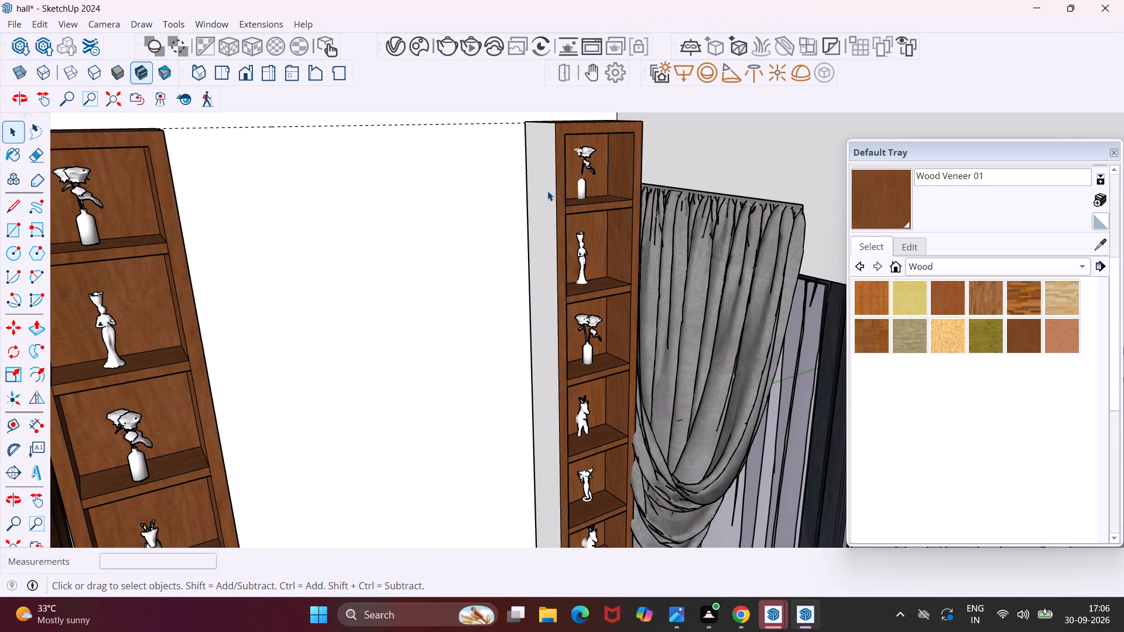
scroll(547, 191, up, 4)
middle_drag(547, 191, 510, 98)
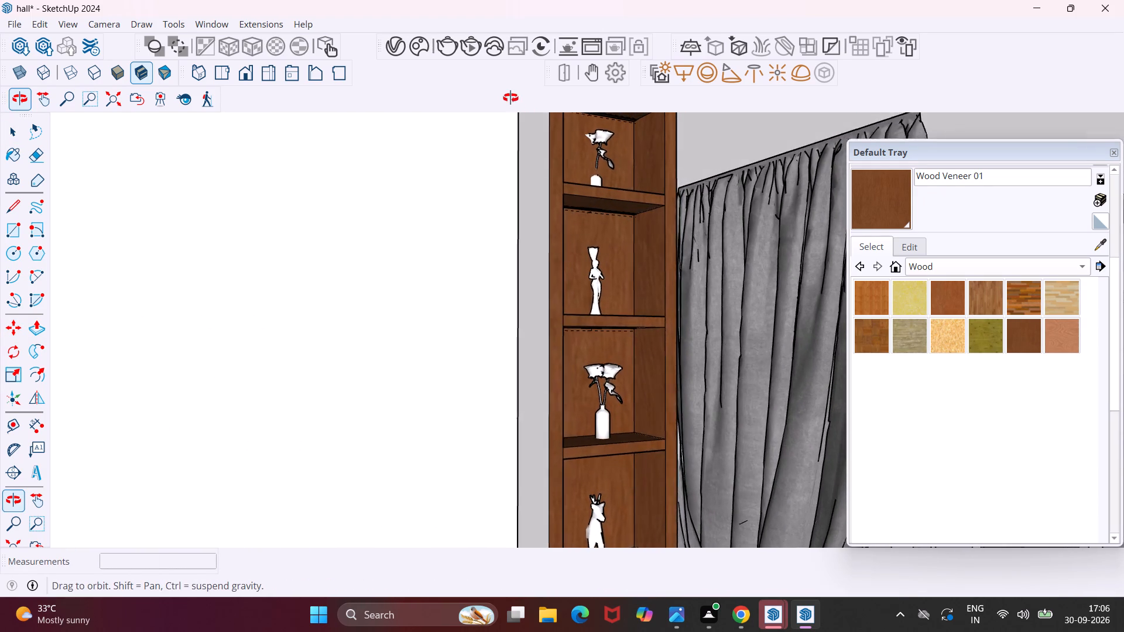
middle_drag(510, 98, 498, 83)
scroll(498, 83, up, 1)
scroll(625, 222, up, 5)
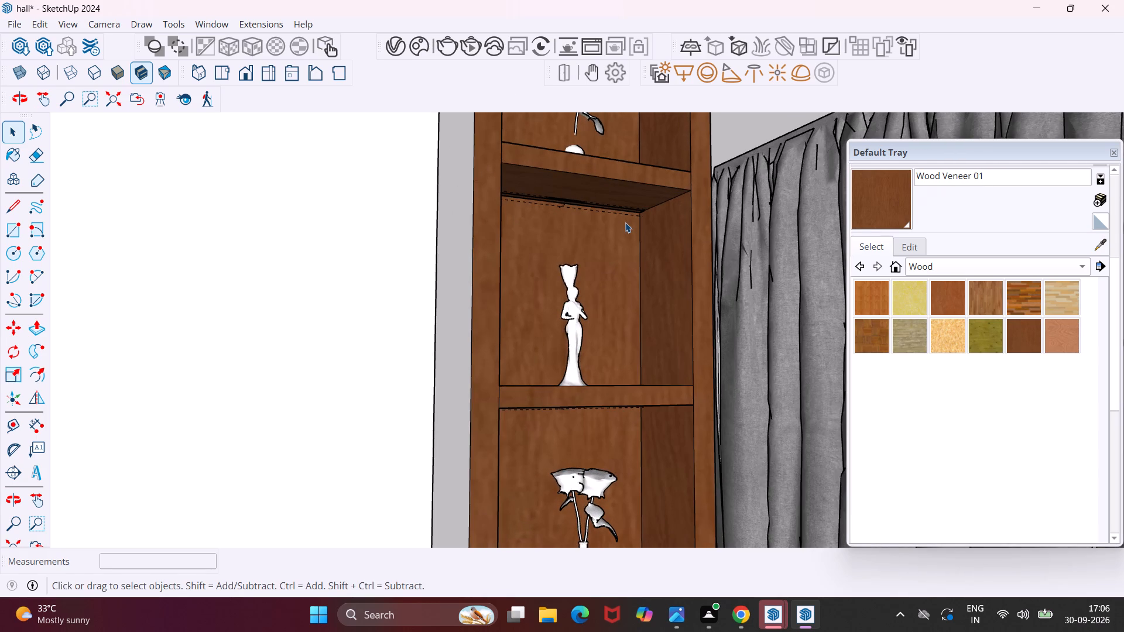
middle_drag(624, 222, 705, 275)
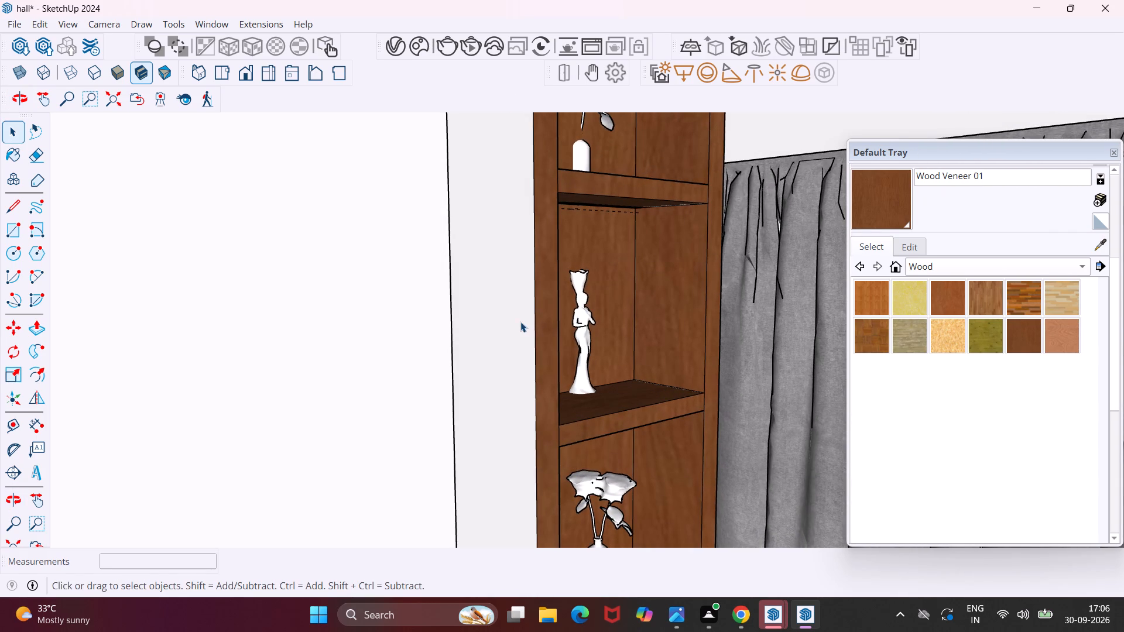
click(869, 193)
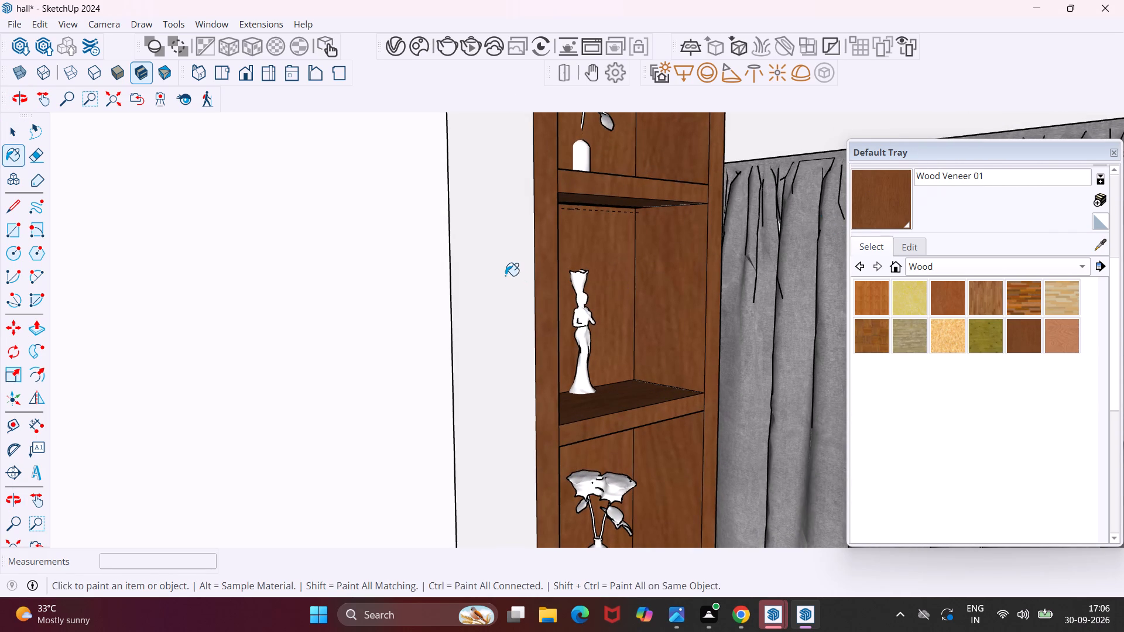
click(505, 276)
scroll(525, 274, down, 5)
middle_drag(547, 274, 443, 303)
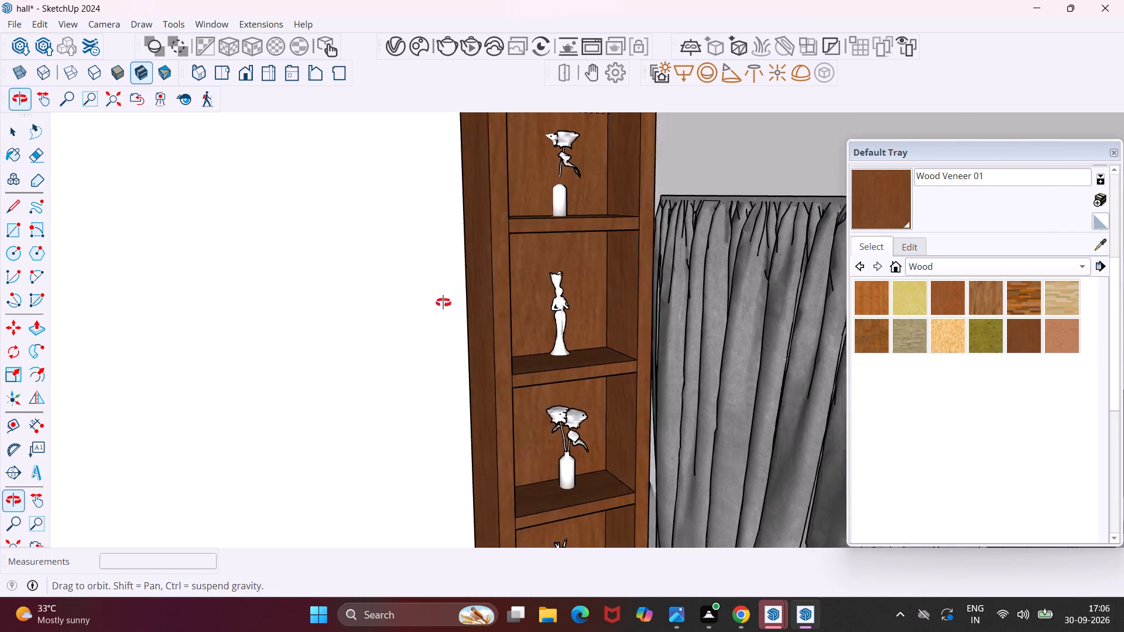
middle_drag(443, 303, 397, 308)
scroll(445, 290, down, 4)
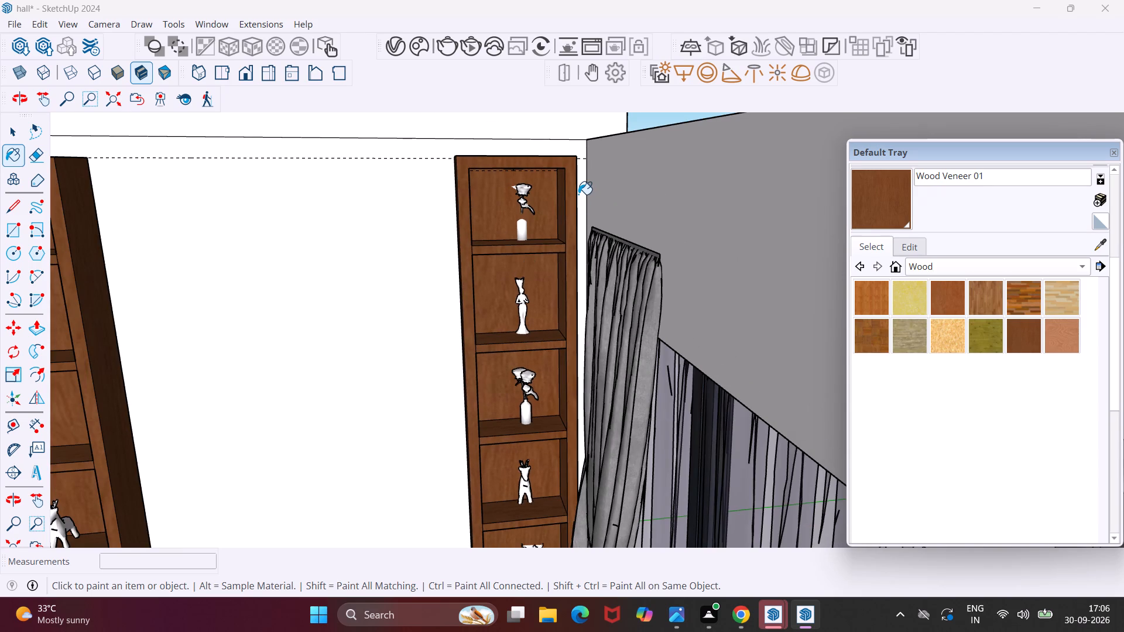
key(Escape)
key(space)
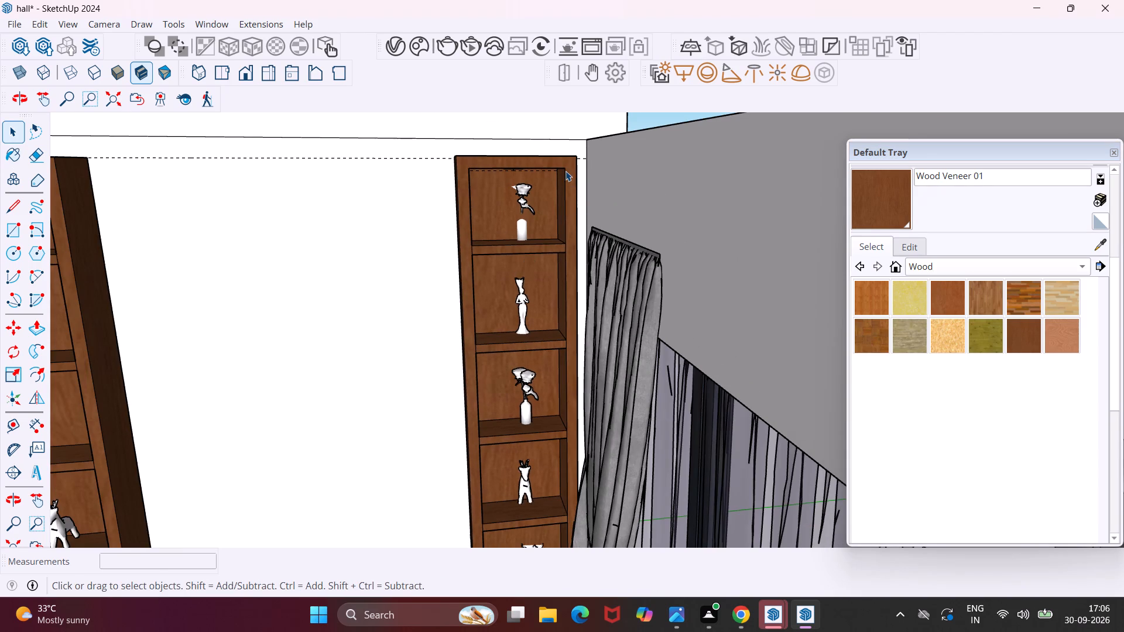
Move the outer edge of the stray floor strip beside the door-side shelving unit 3 3/8" inward to the unit's base corner.
scroll(566, 171, down, 10)
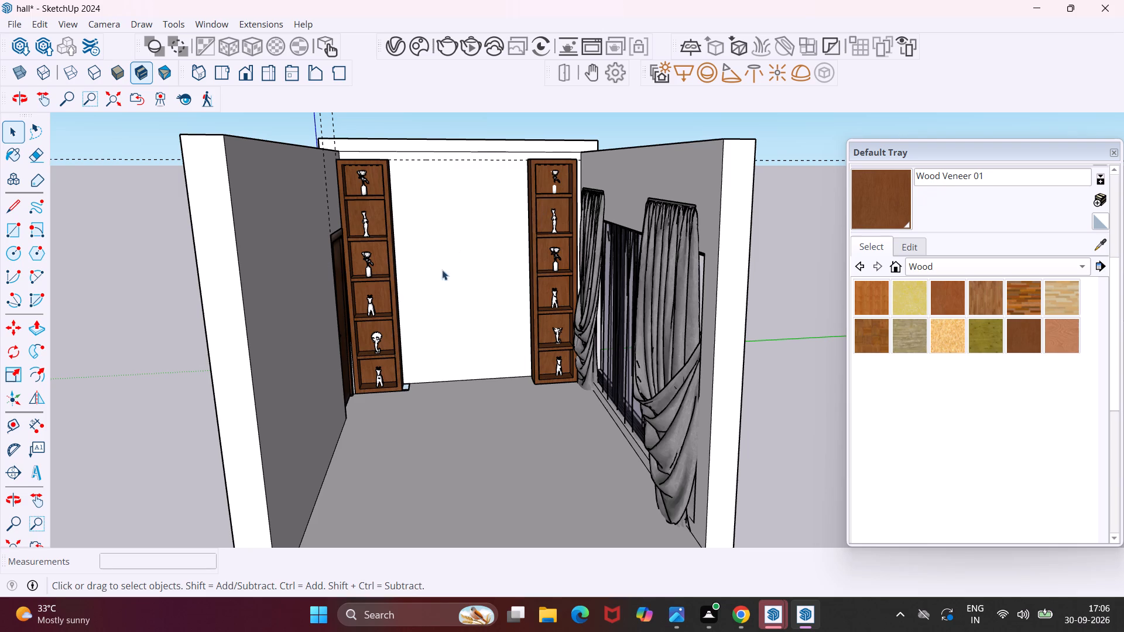
scroll(414, 394, up, 15)
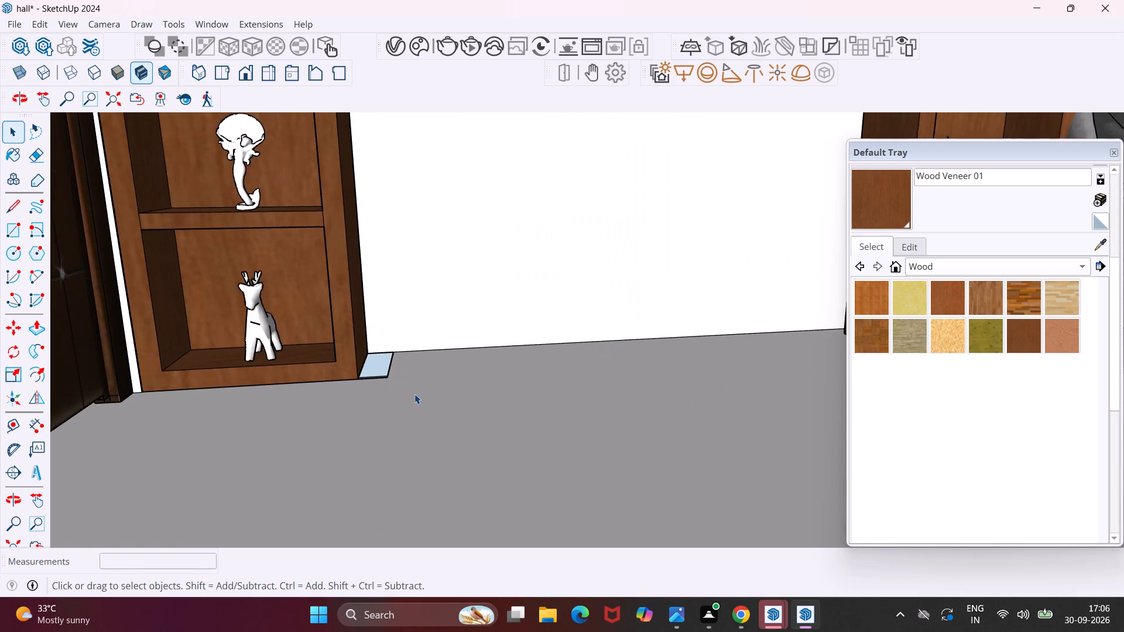
middle_drag(393, 362, 319, 380)
scroll(393, 362, up, 4)
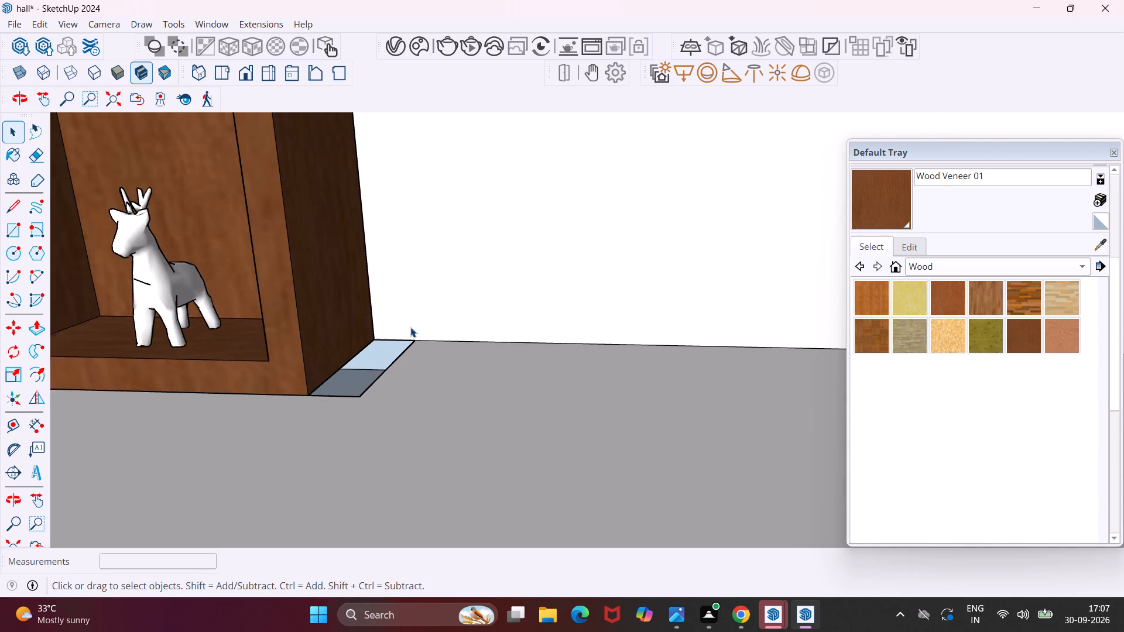
scroll(410, 327, up, 5)
scroll(351, 388, up, 1)
middle_drag(351, 388, 371, 482)
click(356, 451)
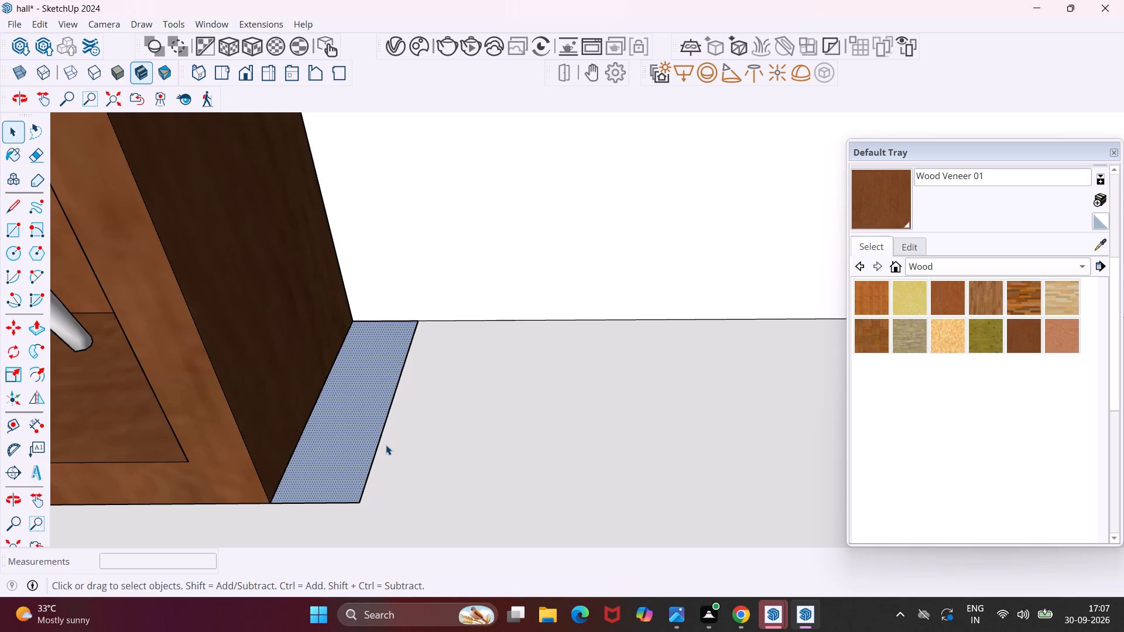
scroll(385, 432, down, 3)
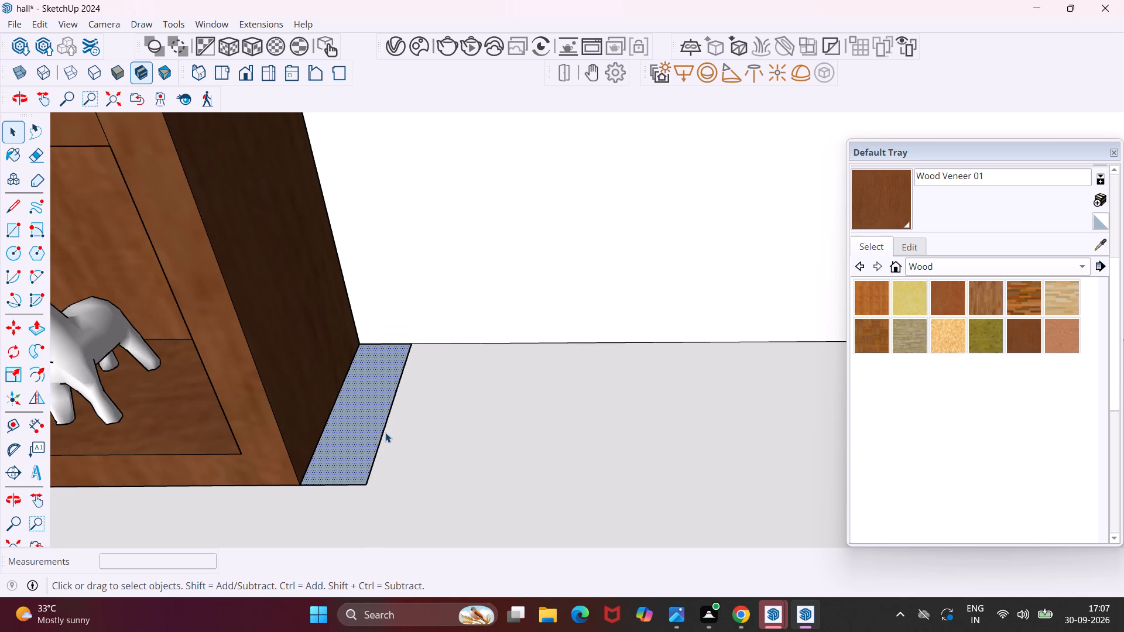
click(385, 432)
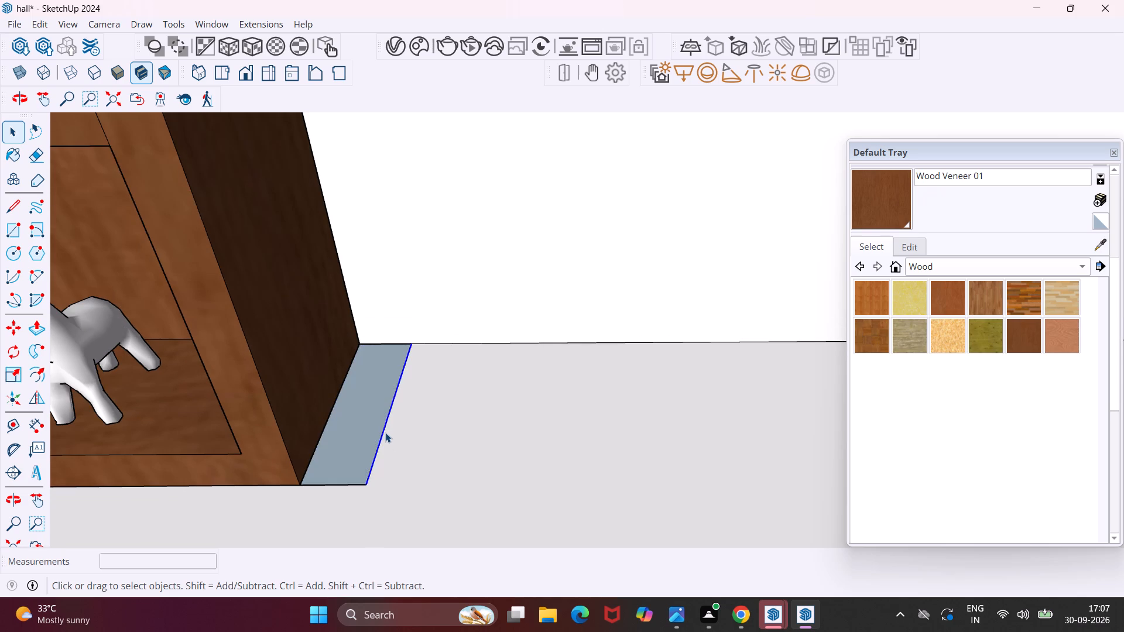
key(m)
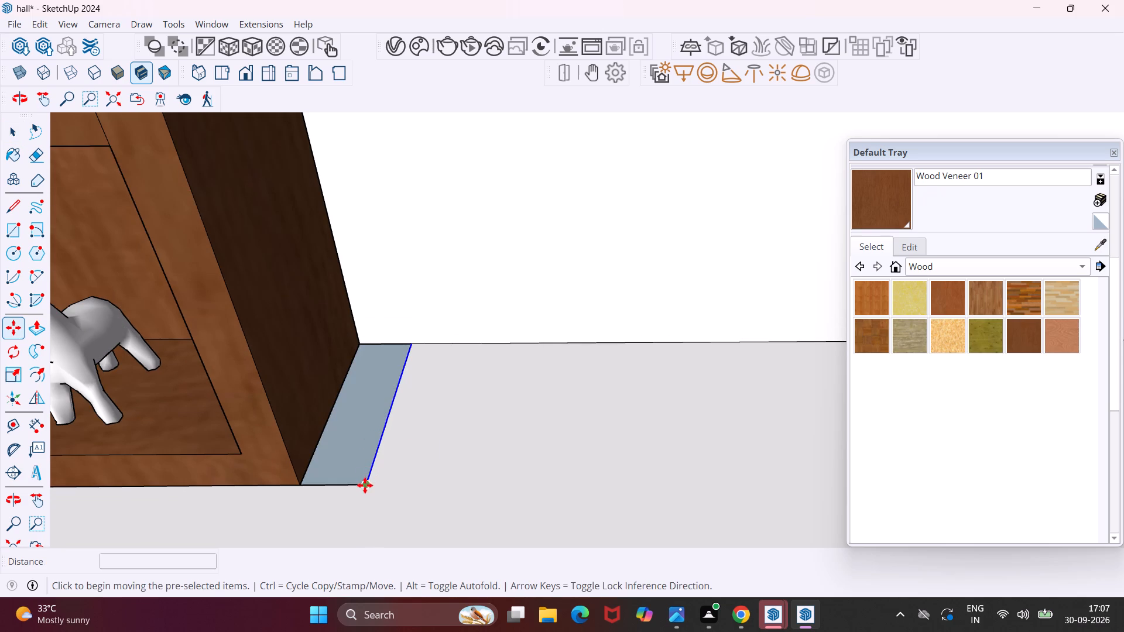
click(365, 485)
click(303, 481)
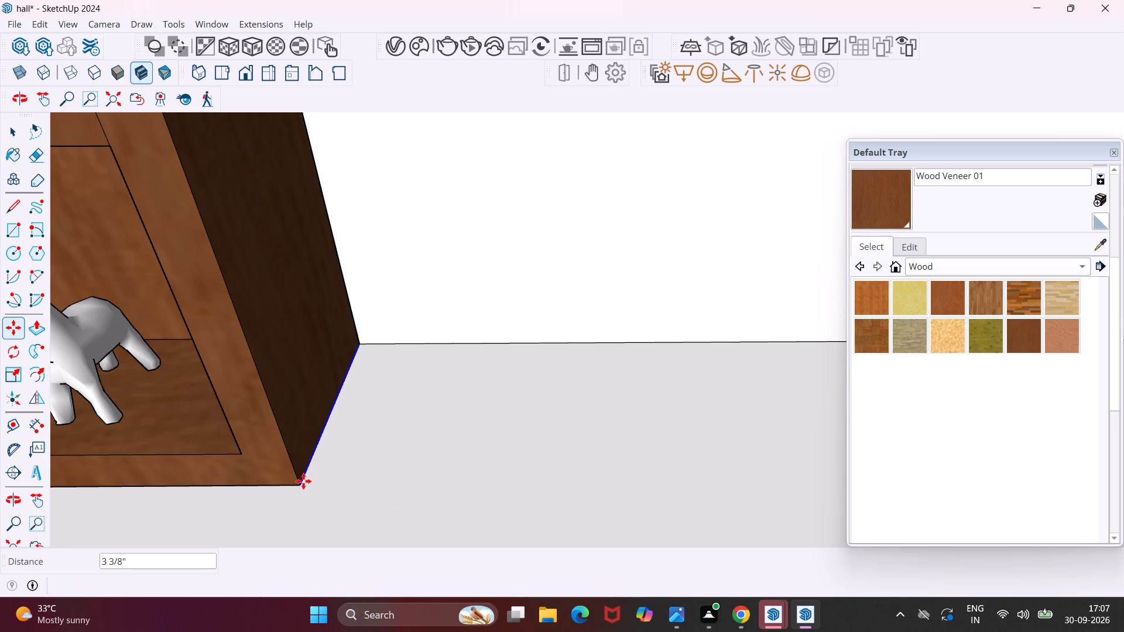
key(Escape)
key(space)
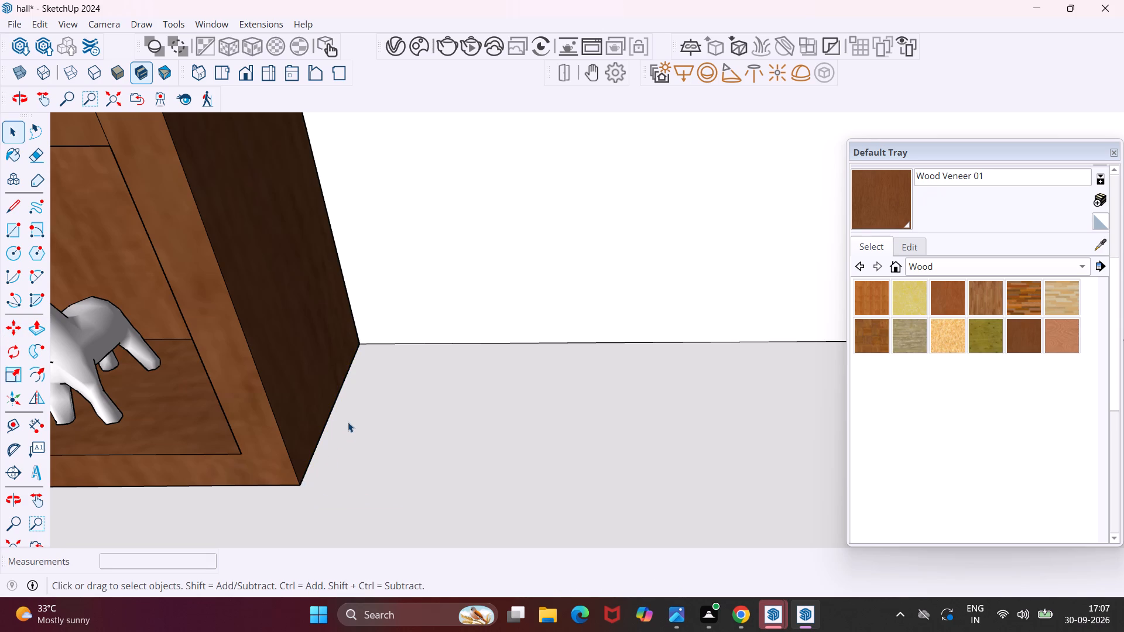
Open the group containing both wooden shelving units for editing.
scroll(348, 418, down, 12)
middle_drag(352, 460, 375, 377)
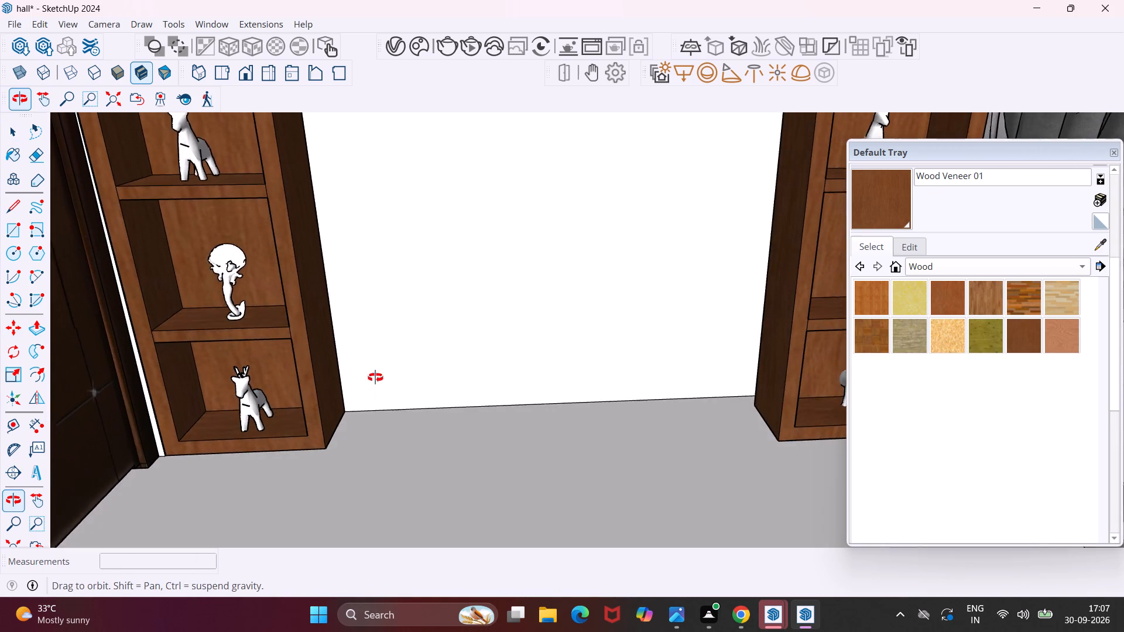
middle_drag(375, 377, 375, 376)
scroll(378, 377, down, 13)
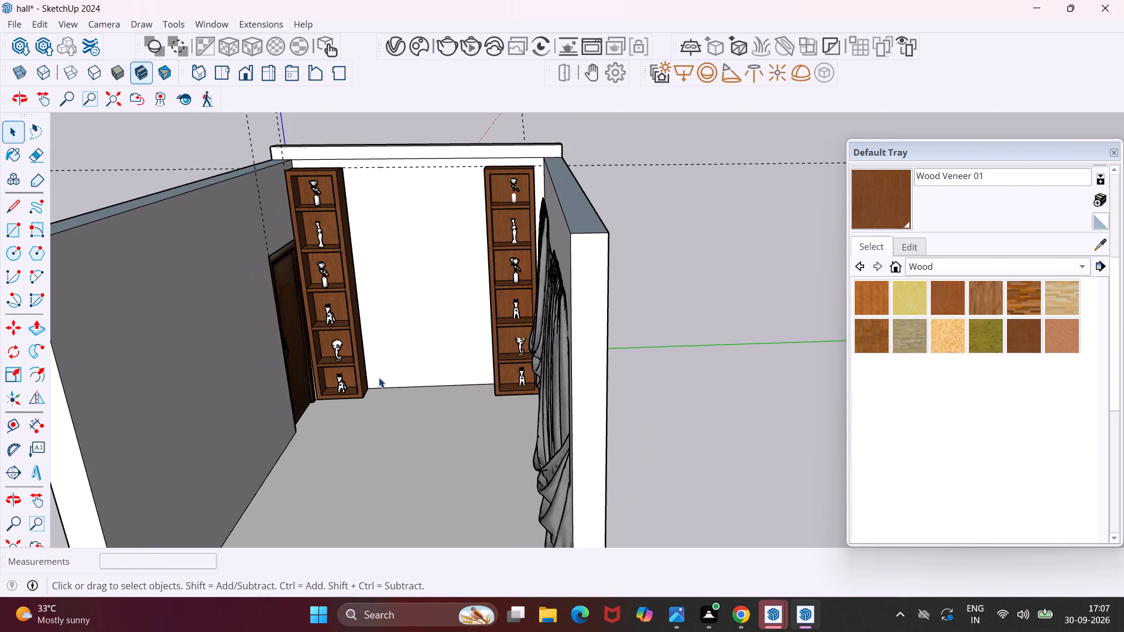
click(526, 170)
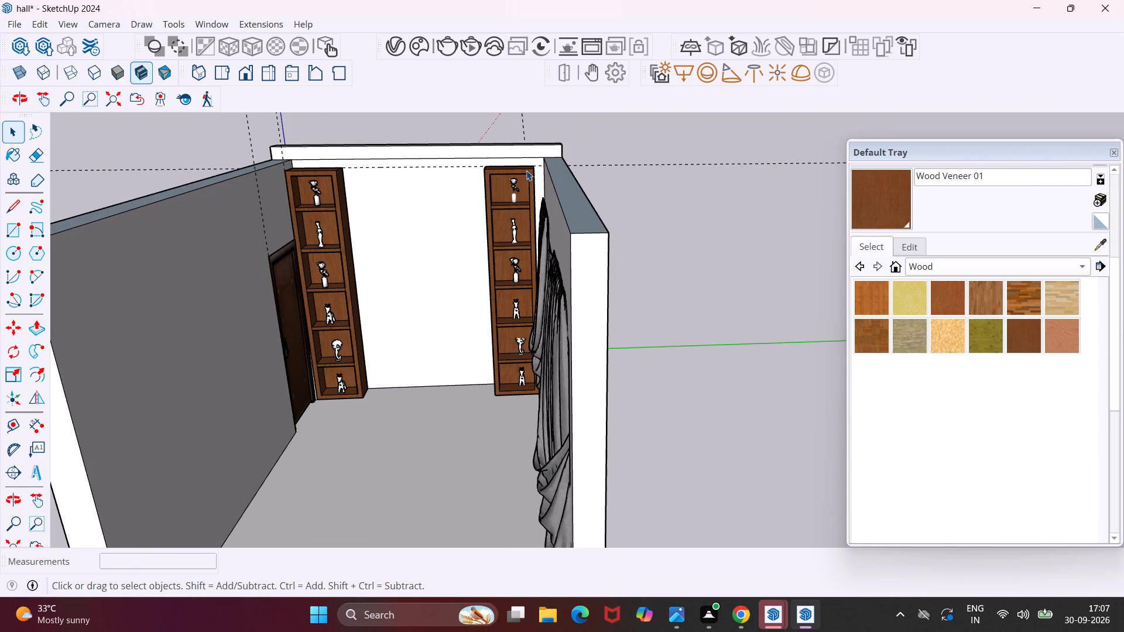
click(529, 176)
double_click(529, 175)
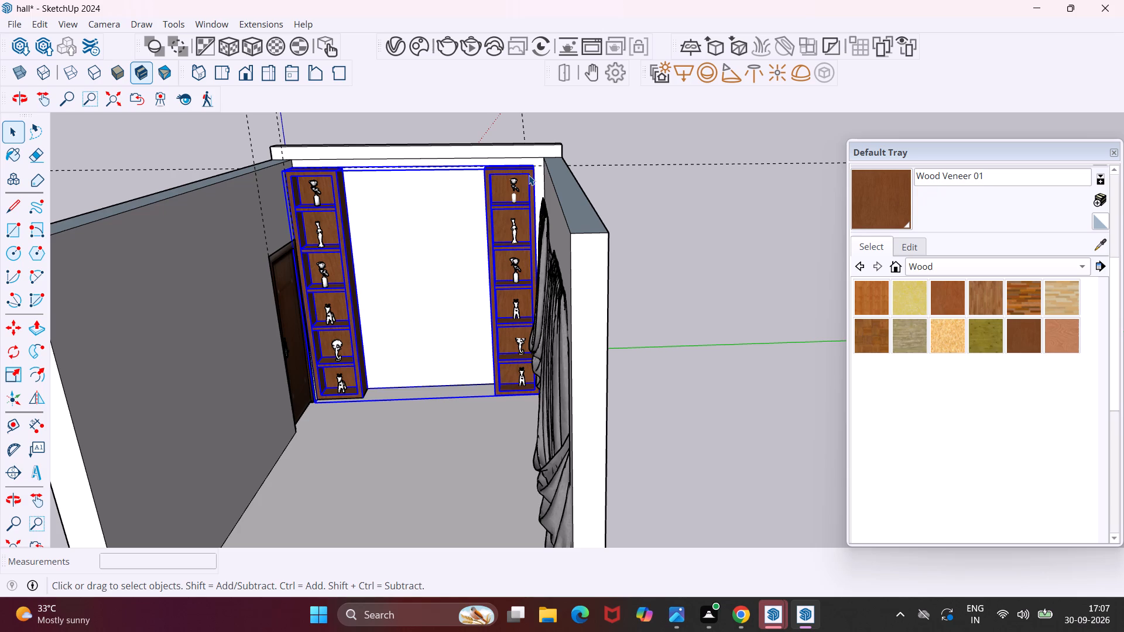
click(529, 175)
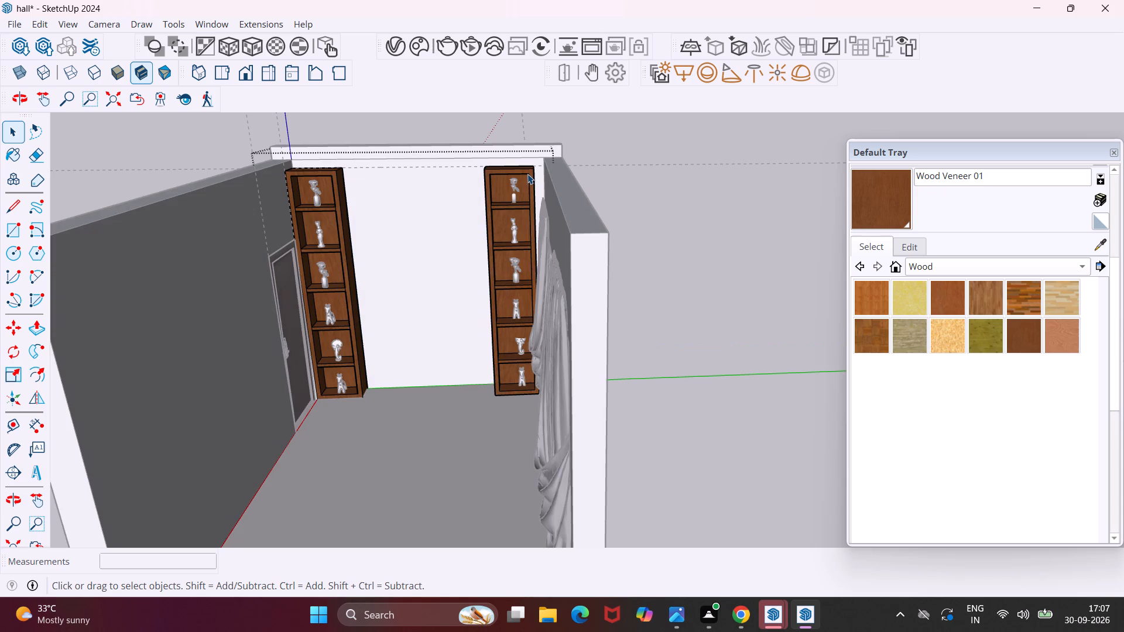
Move the curtain-side shelving unit about 7 5/8" from its top back corner to the corner where the end wall meets the curtain wall.
middle_drag(526, 174, 283, 486)
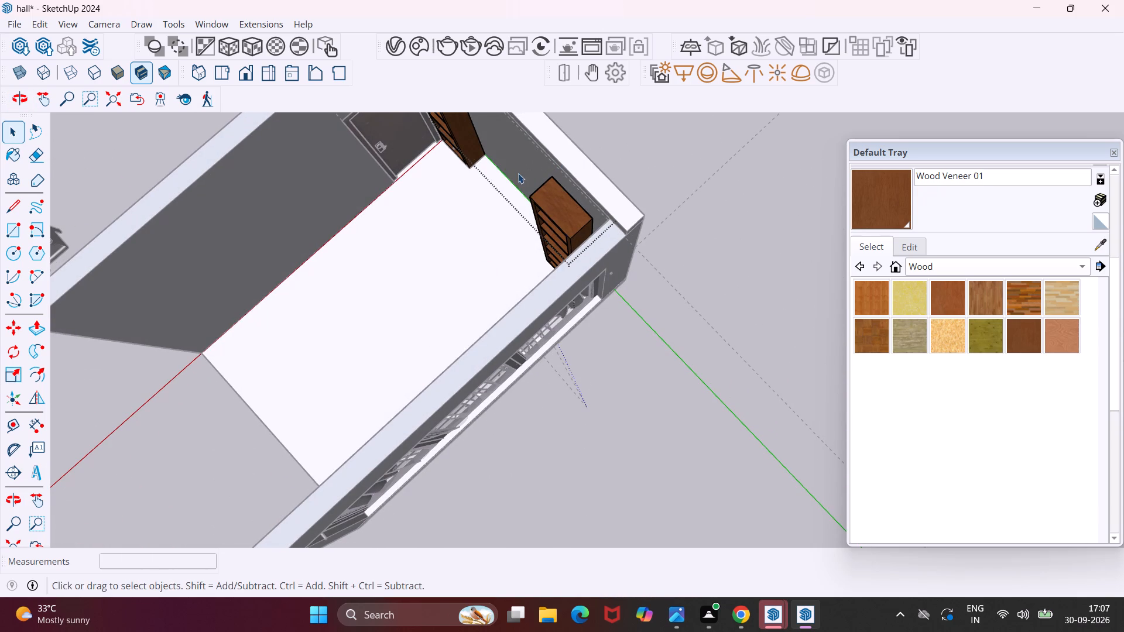
drag(495, 186, 585, 224)
drag(585, 224, 601, 233)
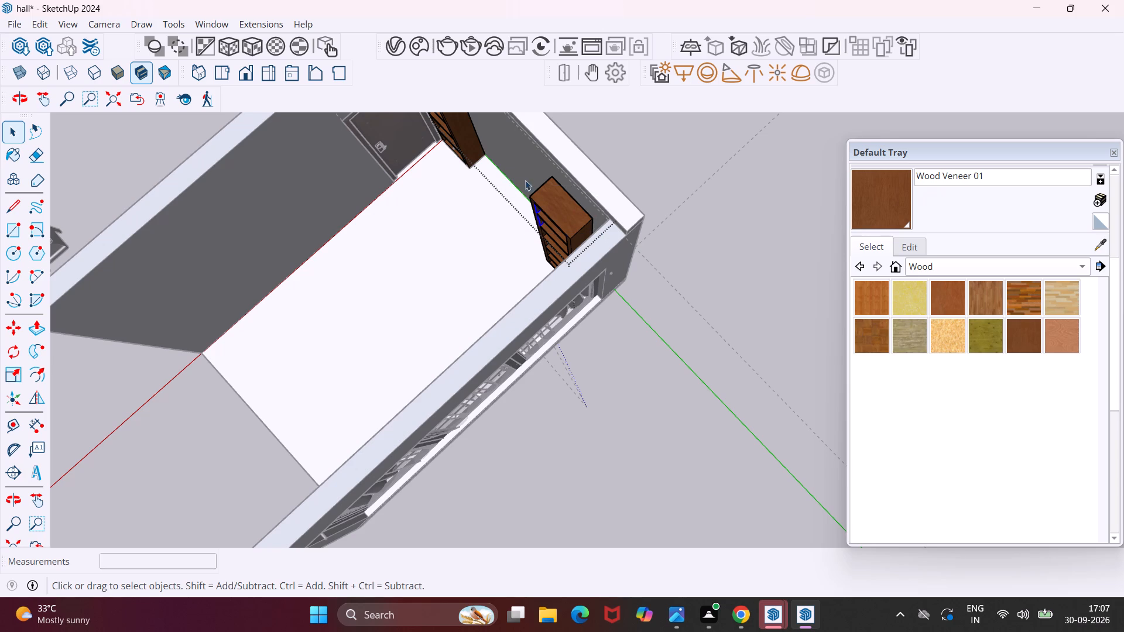
drag(597, 130, 509, 277)
scroll(578, 233, up, 9)
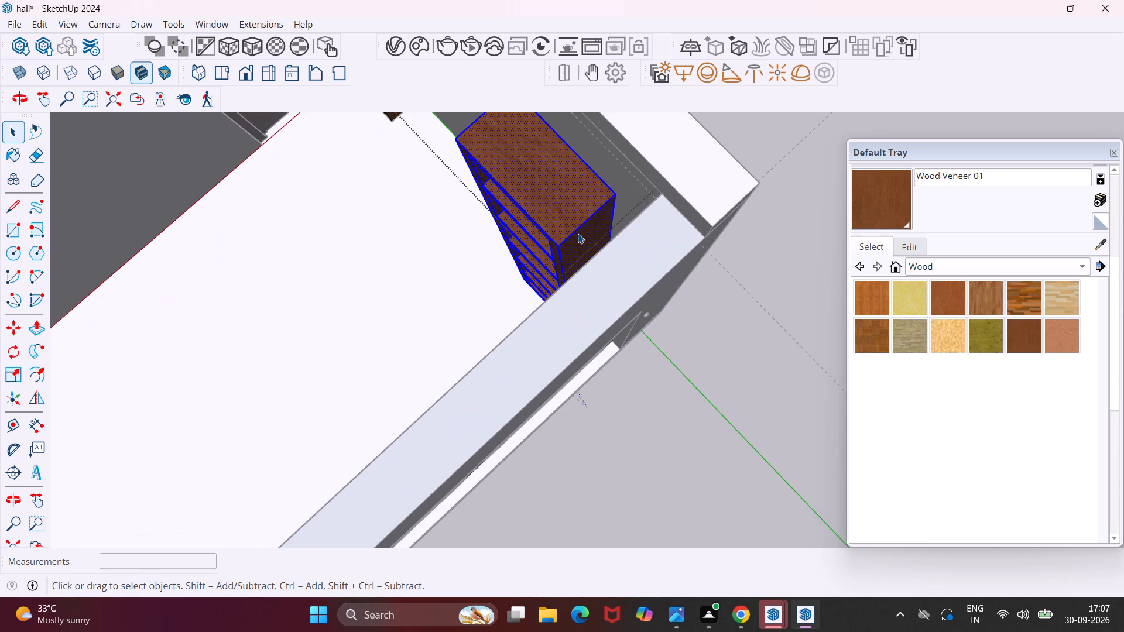
key(m)
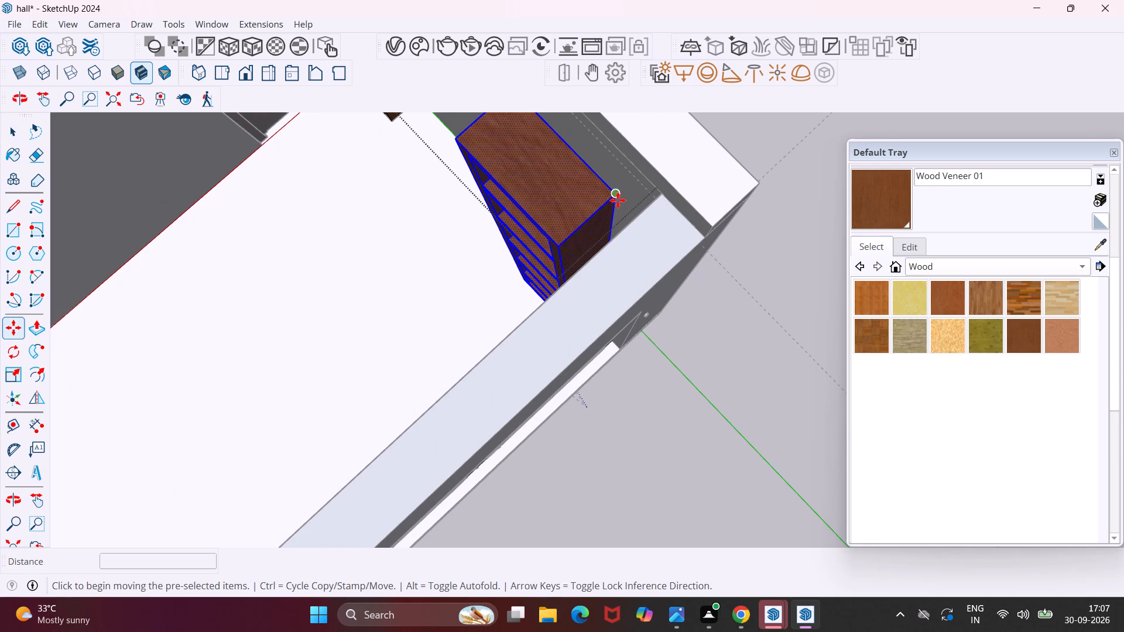
click(614, 196)
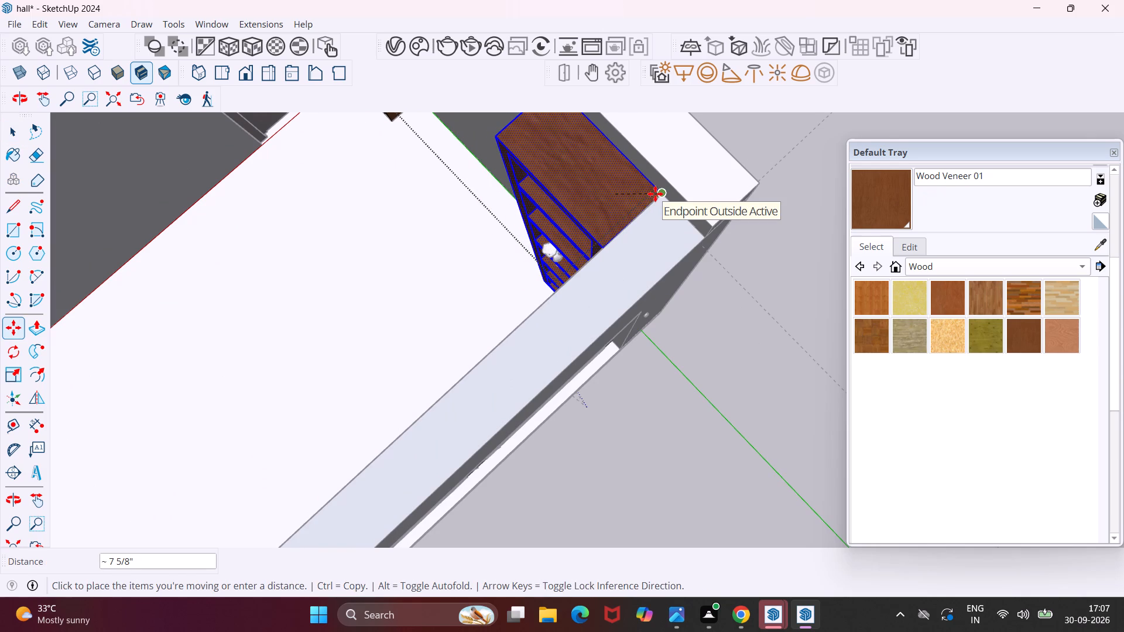
click(655, 194)
scroll(623, 179, down, 5)
scroll(573, 178, down, 10)
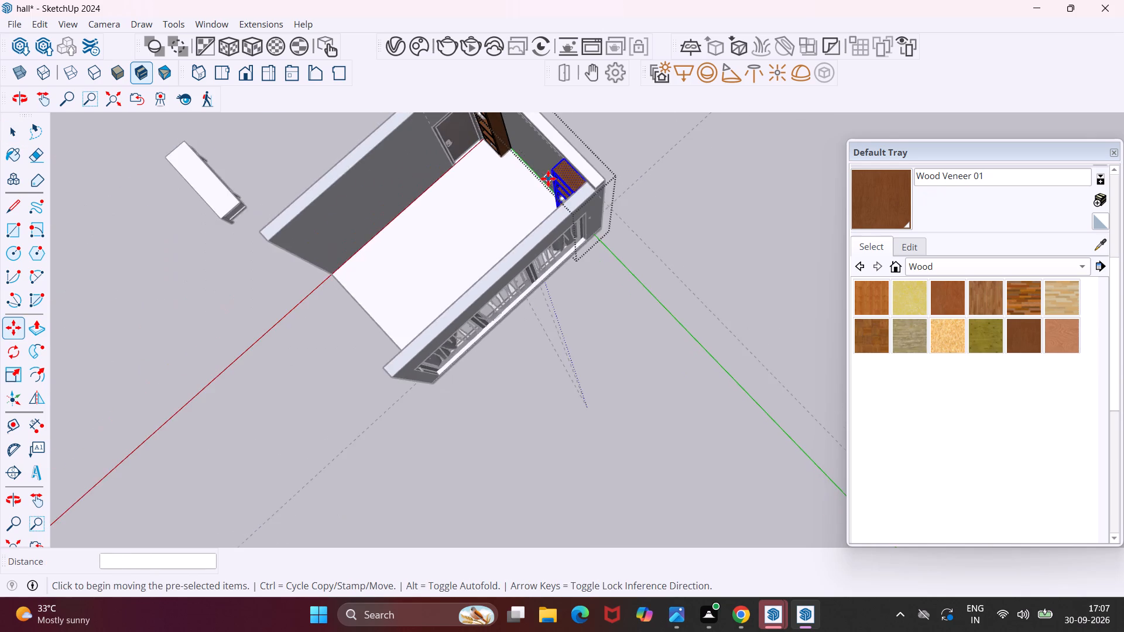
scroll(547, 178, down, 5)
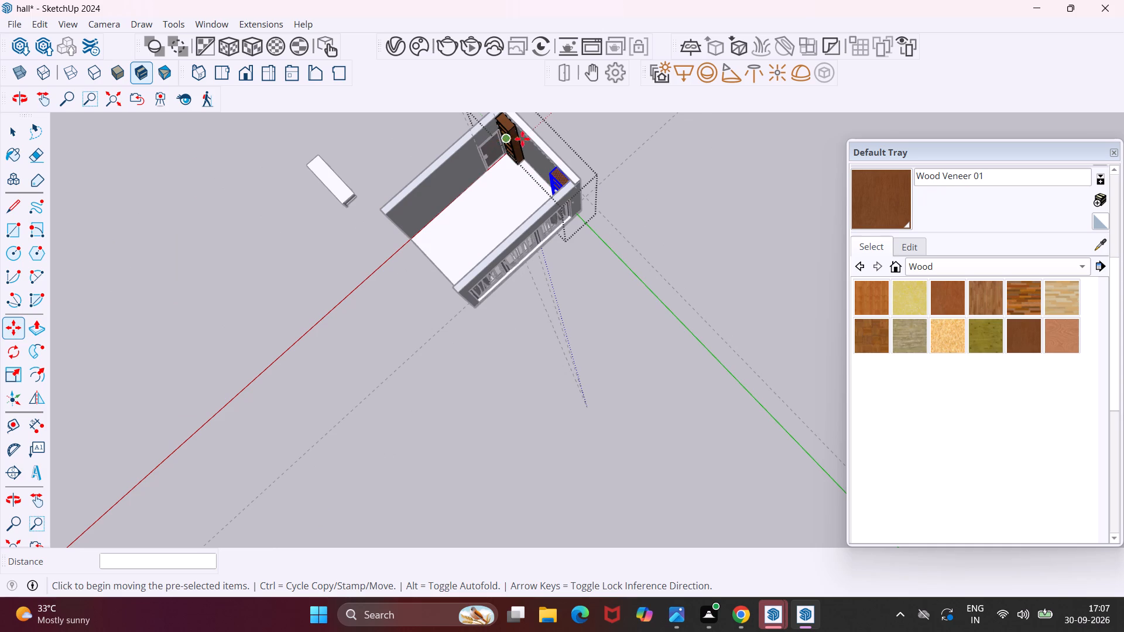
key(Escape)
key(space)
Finish editing the group containing both wooden shelving units and return to the main model.
middle_drag(546, 187, 589, 156)
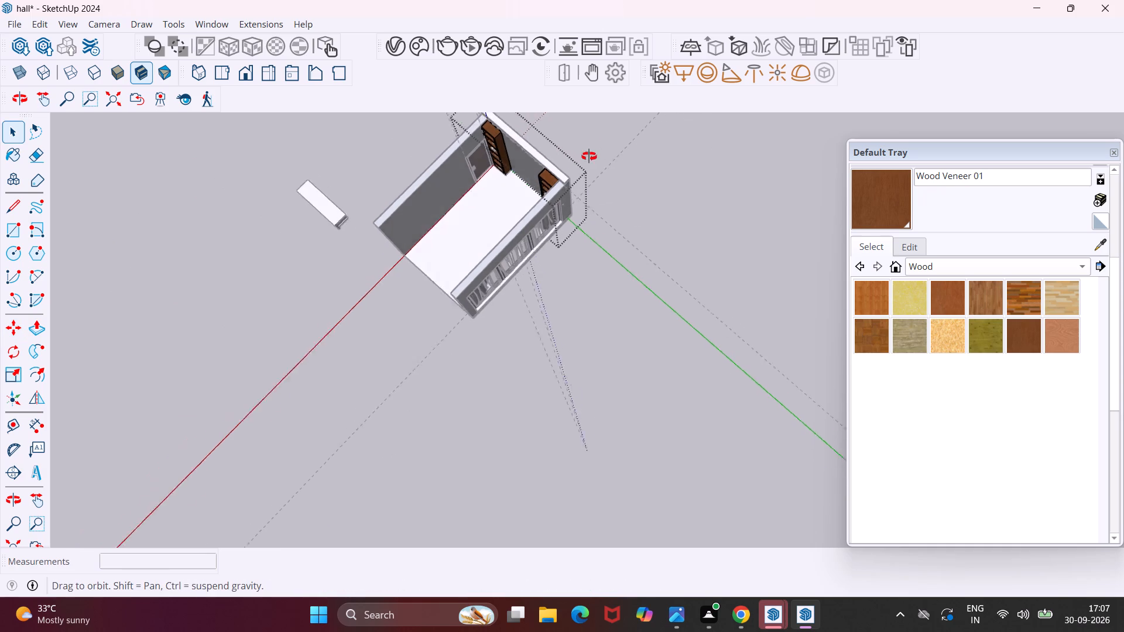
middle_drag(589, 156, 830, 0)
scroll(458, 376, up, 1)
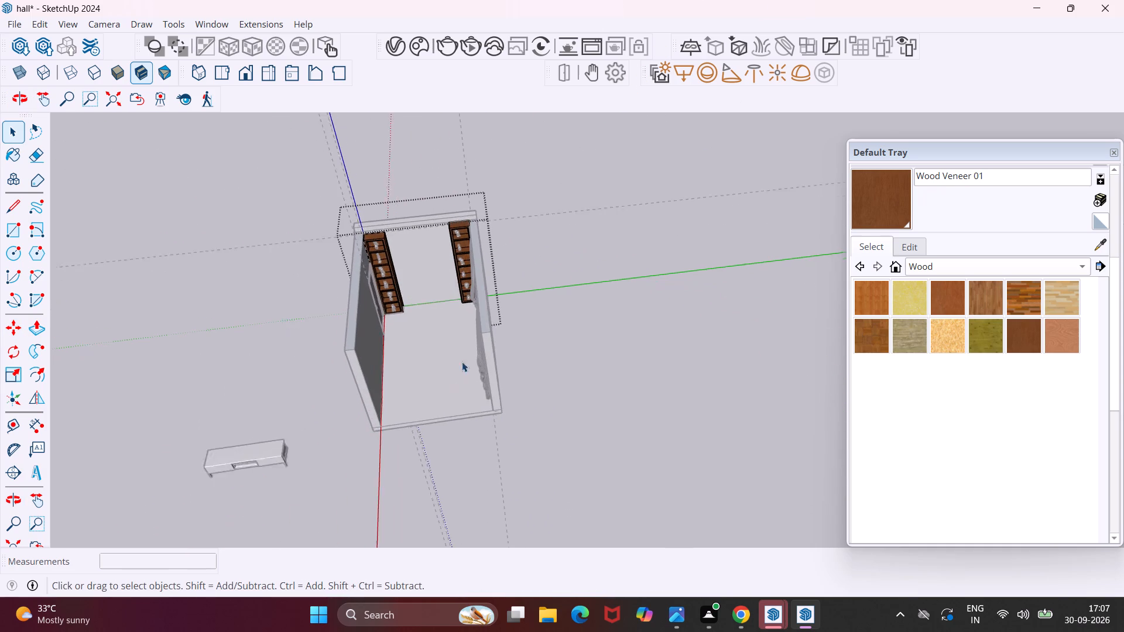
scroll(462, 362, up, 8)
middle_drag(468, 322, 508, 220)
scroll(455, 129, up, 4)
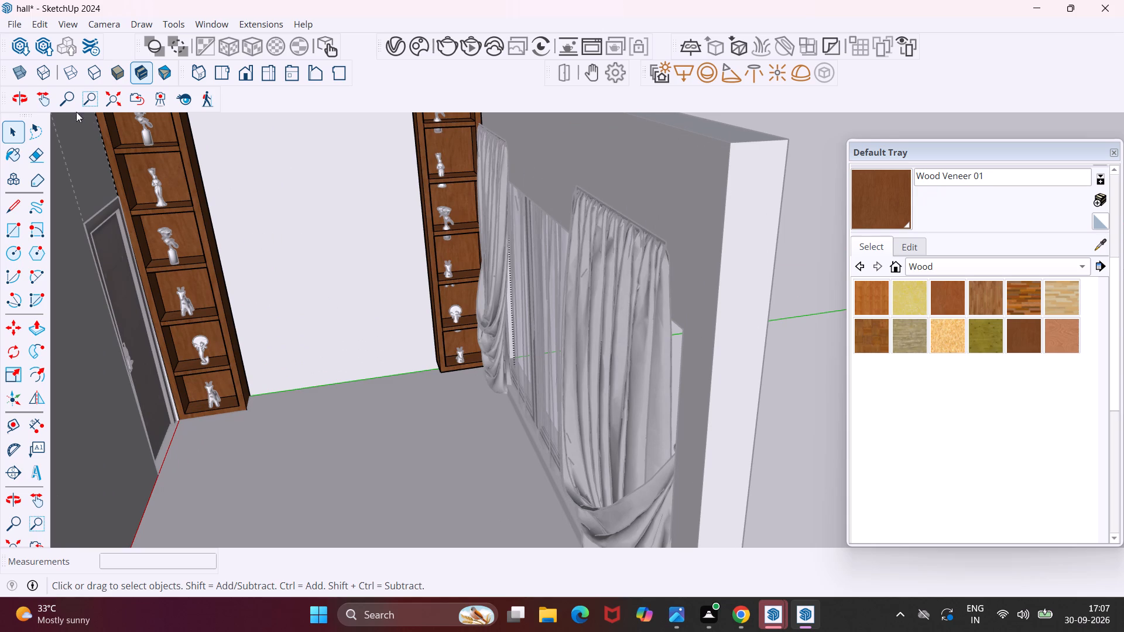
click(45, 104)
drag(276, 245, 213, 347)
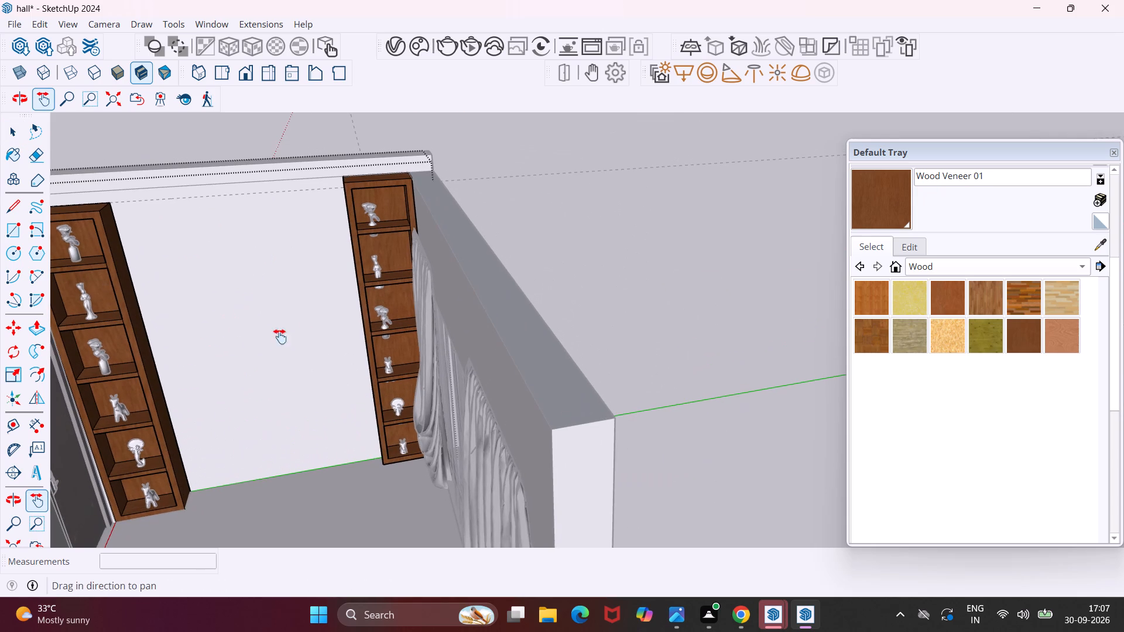
key(Escape)
key(space)
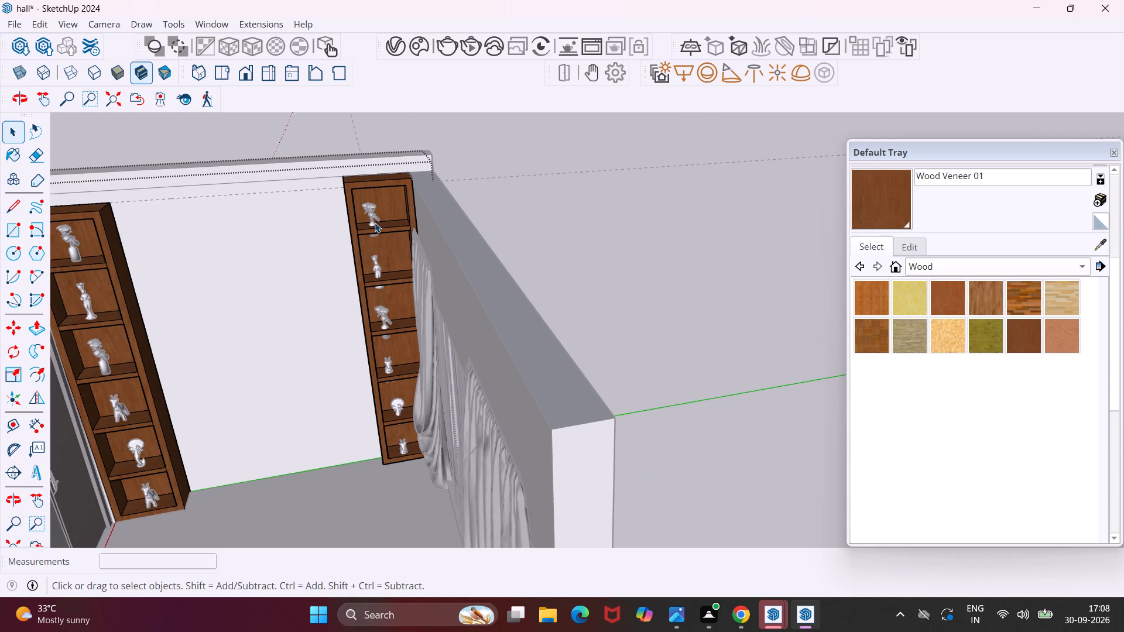
scroll(375, 222, up, 5)
scroll(368, 211, down, 2)
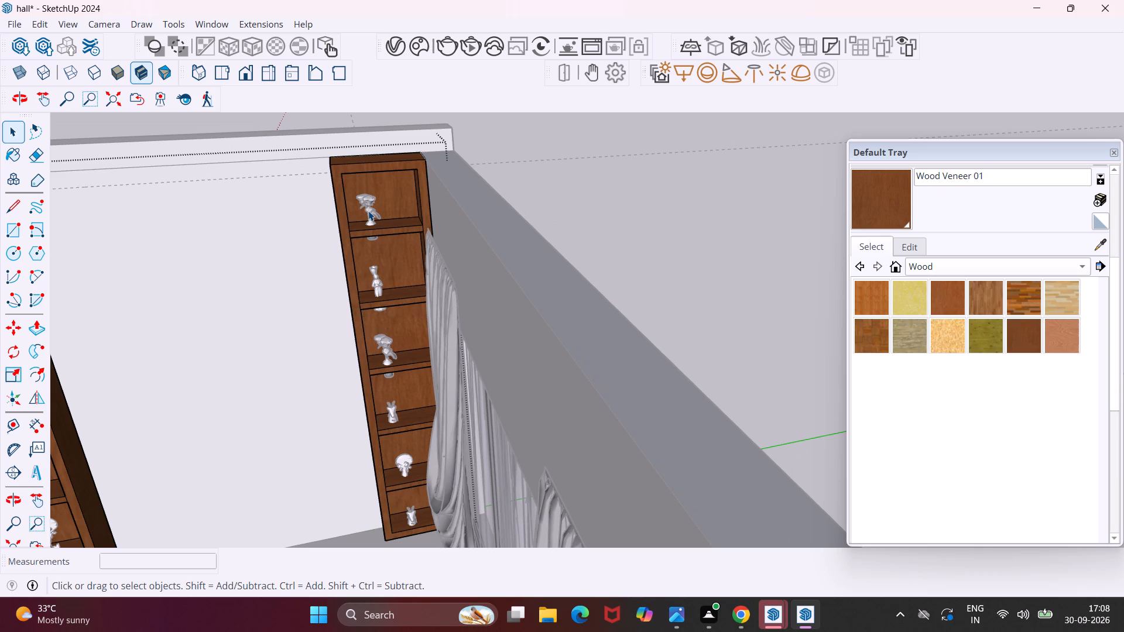
ctrl+click(368, 211)
click(525, 173)
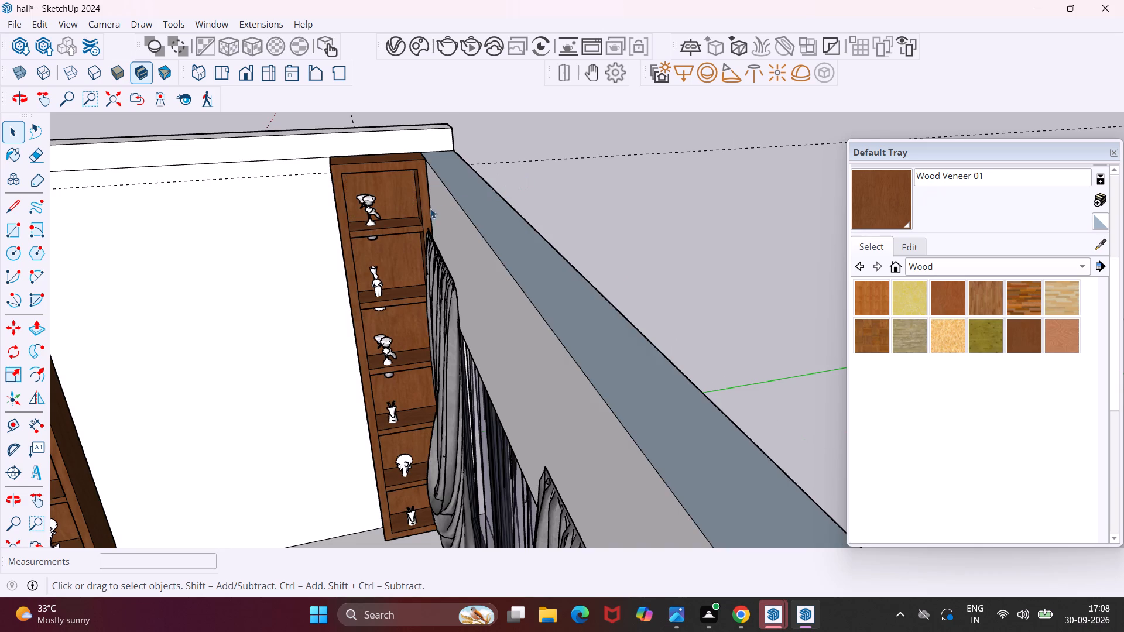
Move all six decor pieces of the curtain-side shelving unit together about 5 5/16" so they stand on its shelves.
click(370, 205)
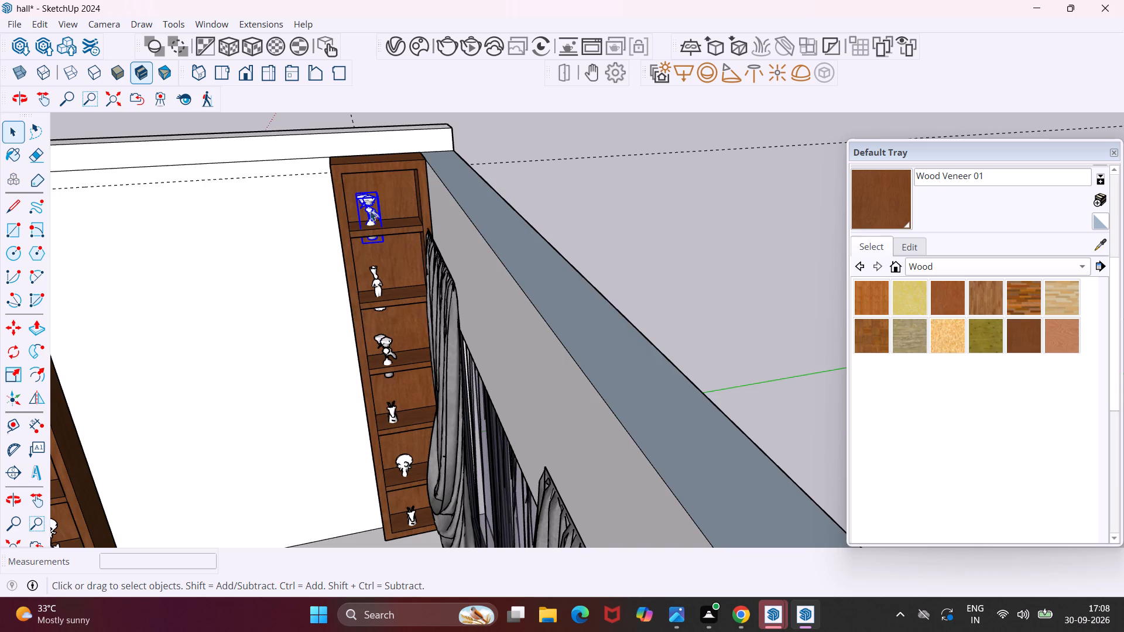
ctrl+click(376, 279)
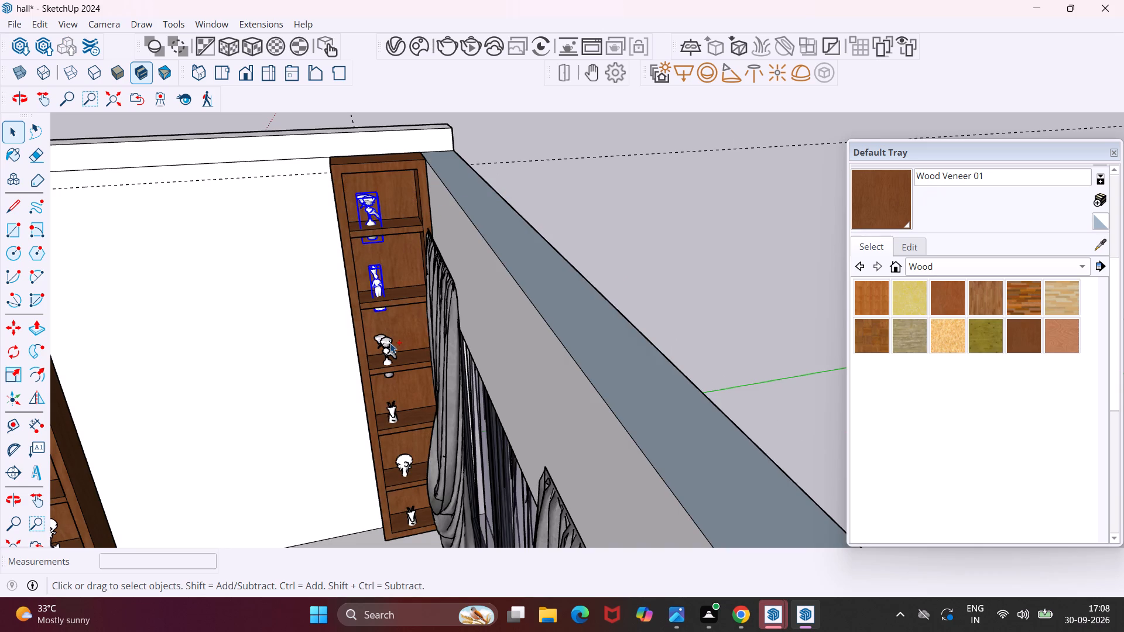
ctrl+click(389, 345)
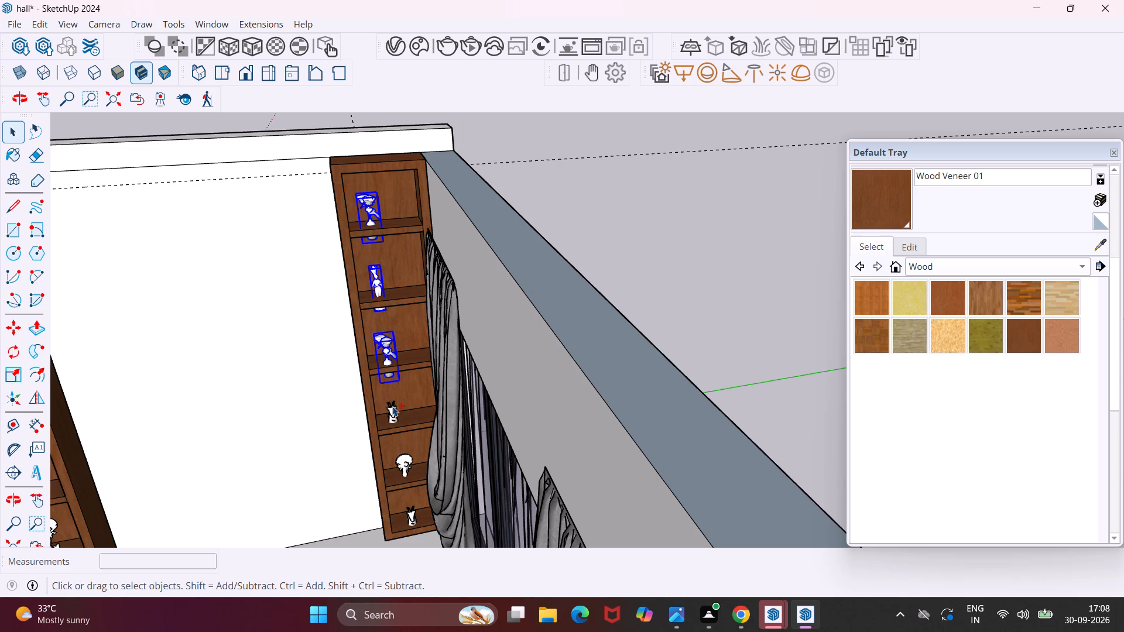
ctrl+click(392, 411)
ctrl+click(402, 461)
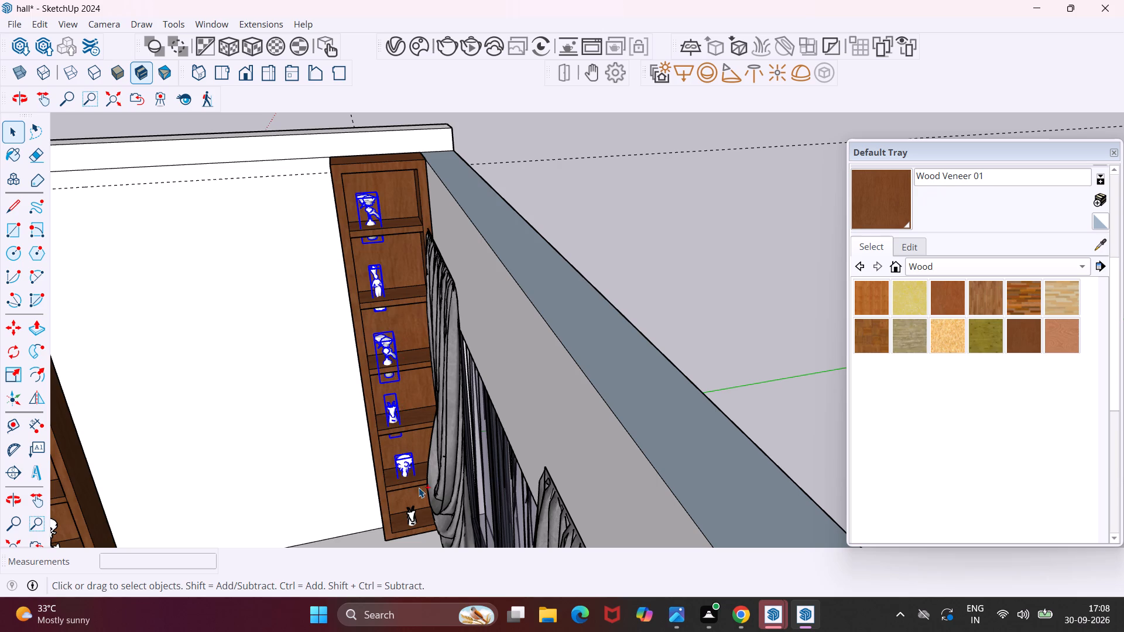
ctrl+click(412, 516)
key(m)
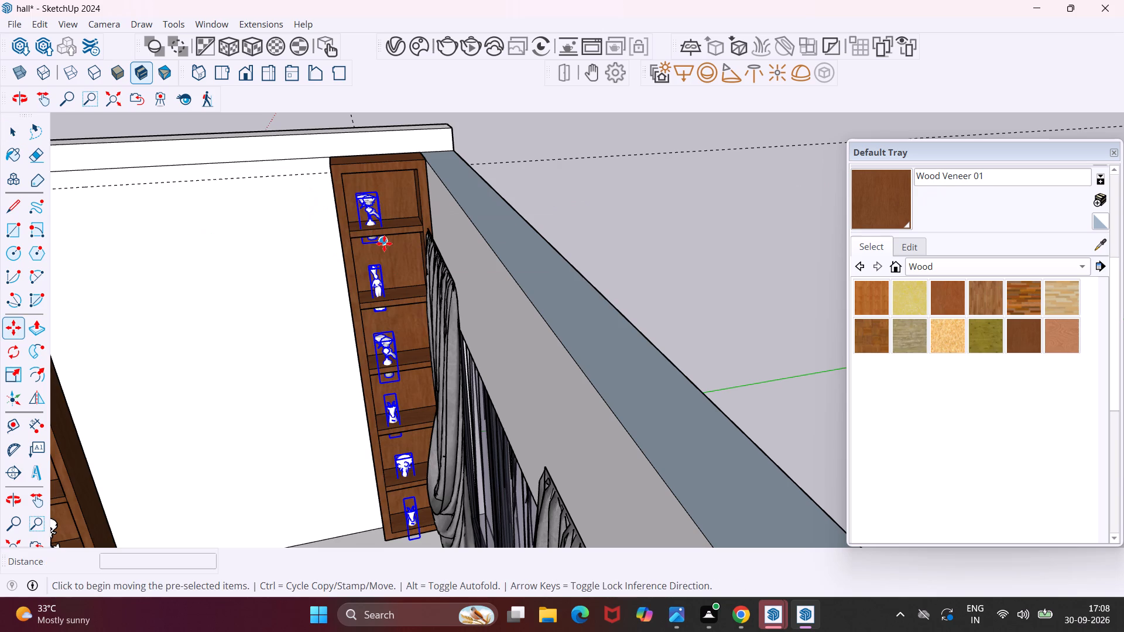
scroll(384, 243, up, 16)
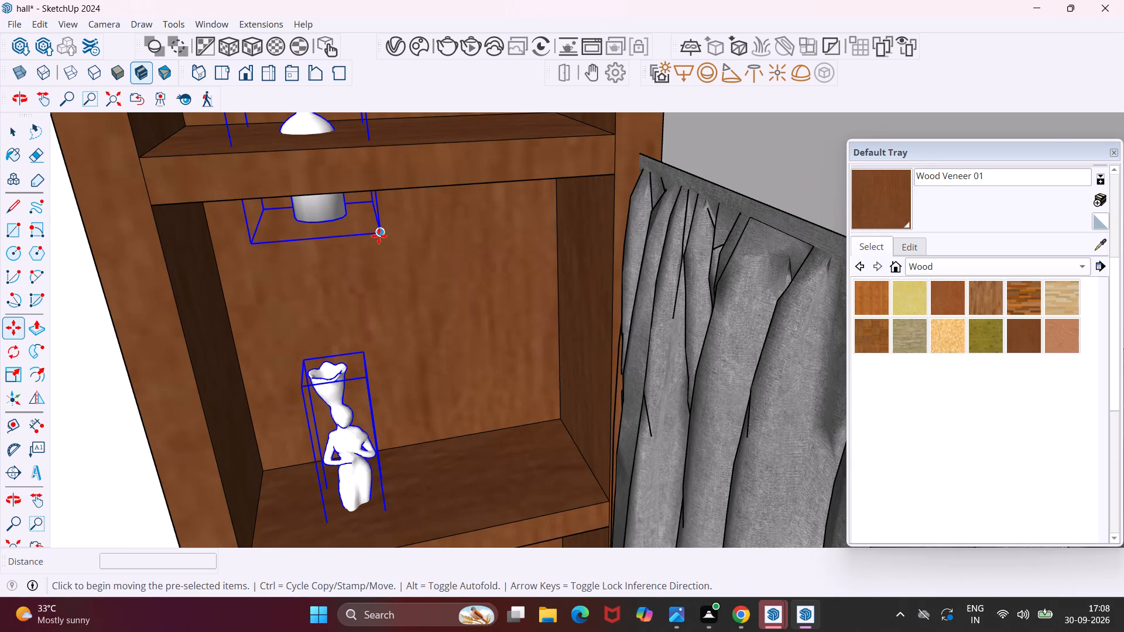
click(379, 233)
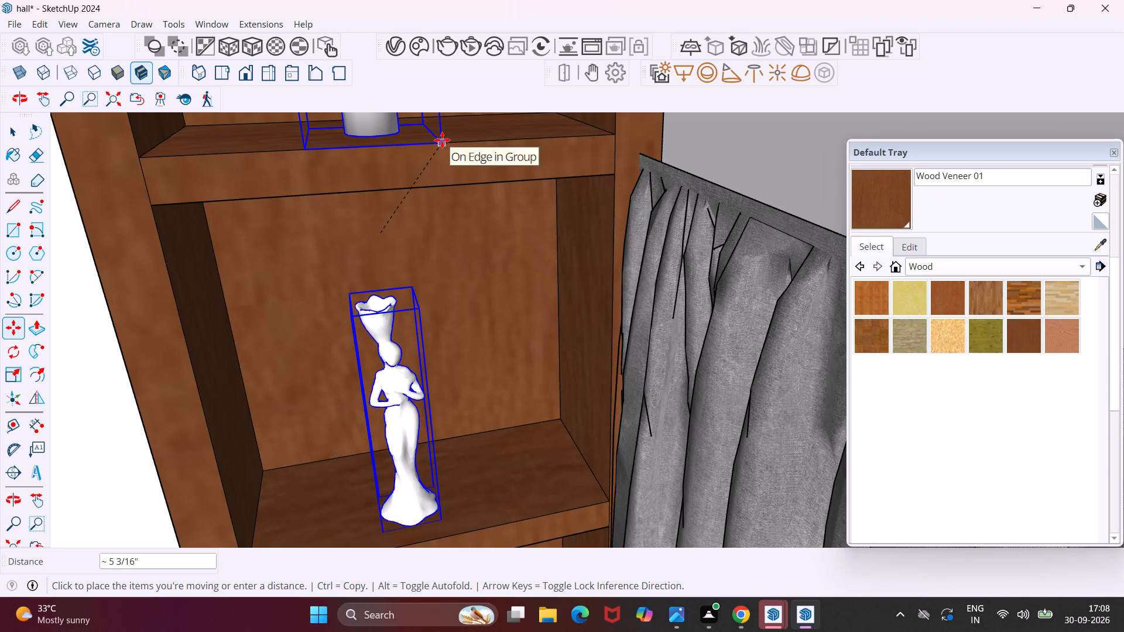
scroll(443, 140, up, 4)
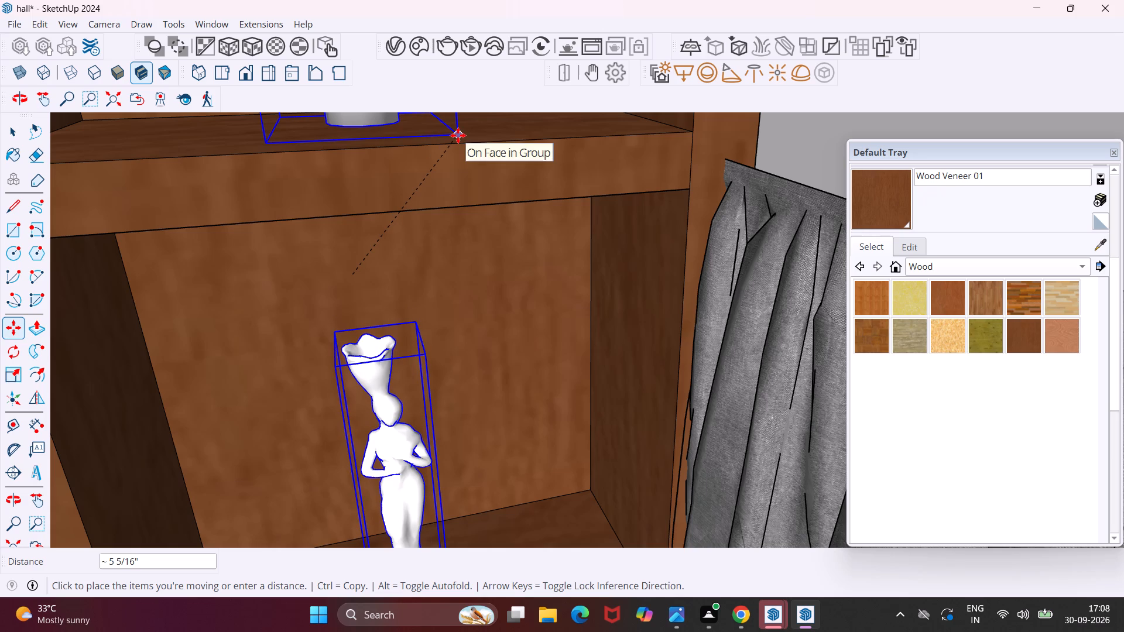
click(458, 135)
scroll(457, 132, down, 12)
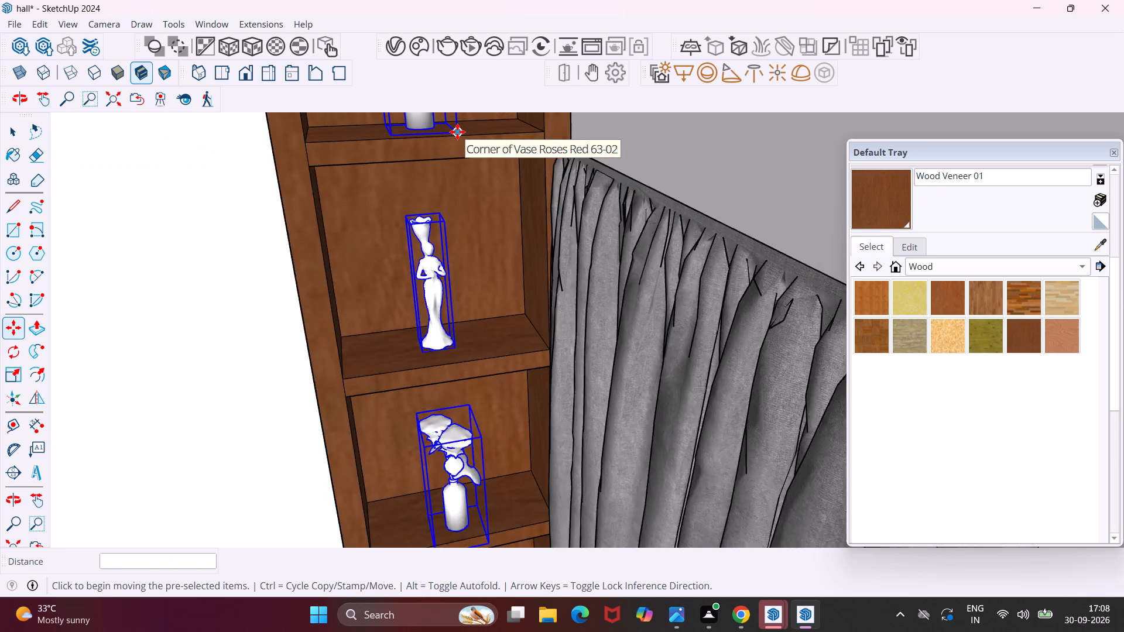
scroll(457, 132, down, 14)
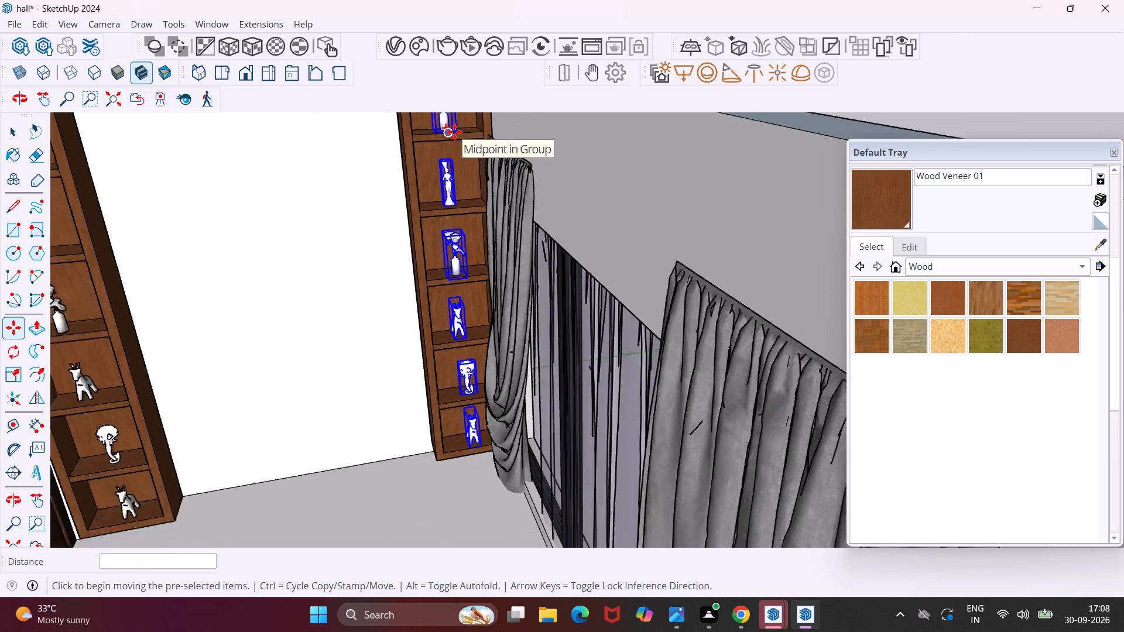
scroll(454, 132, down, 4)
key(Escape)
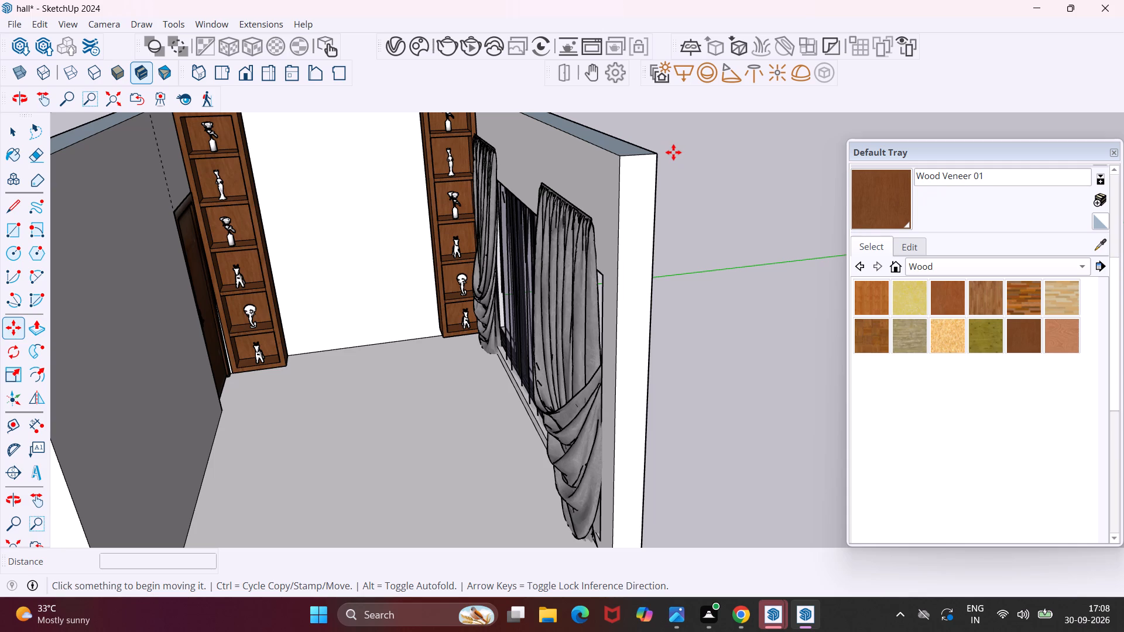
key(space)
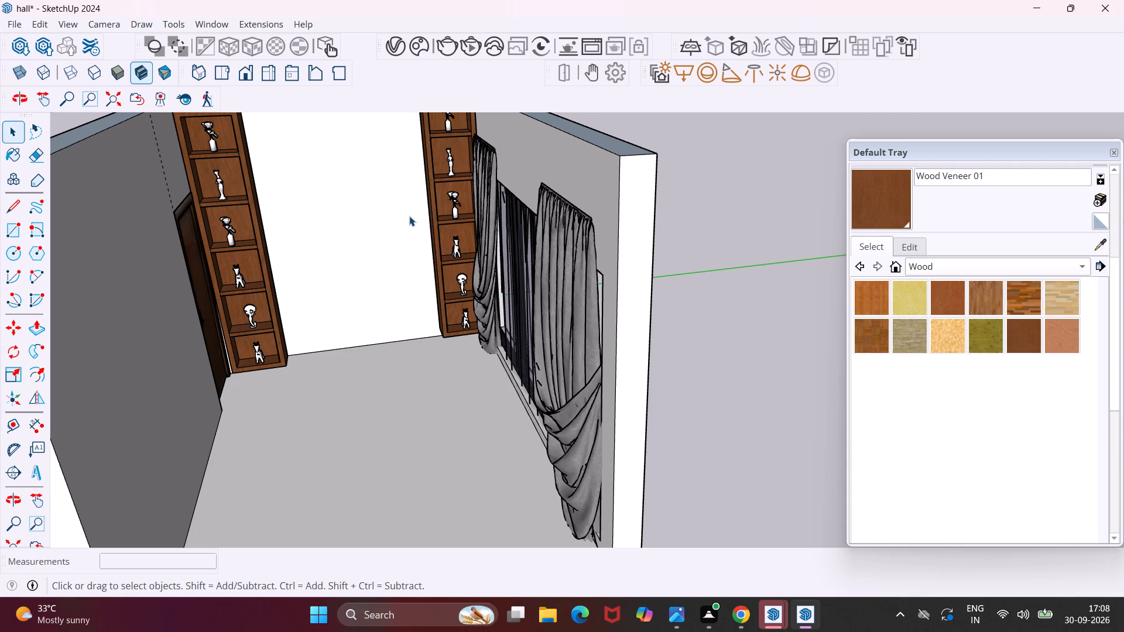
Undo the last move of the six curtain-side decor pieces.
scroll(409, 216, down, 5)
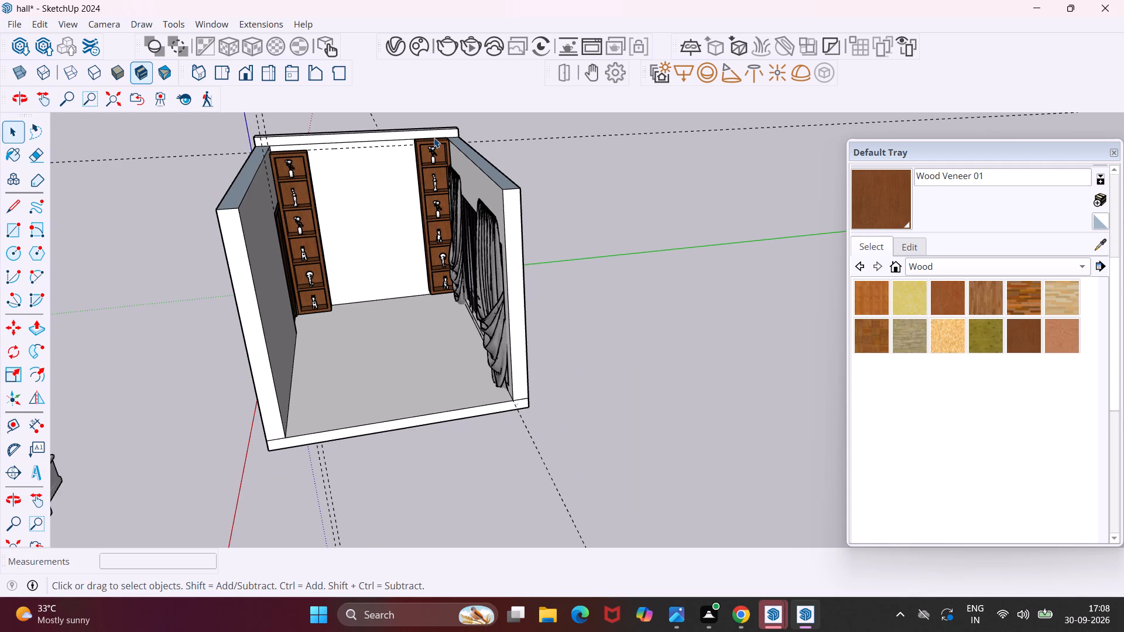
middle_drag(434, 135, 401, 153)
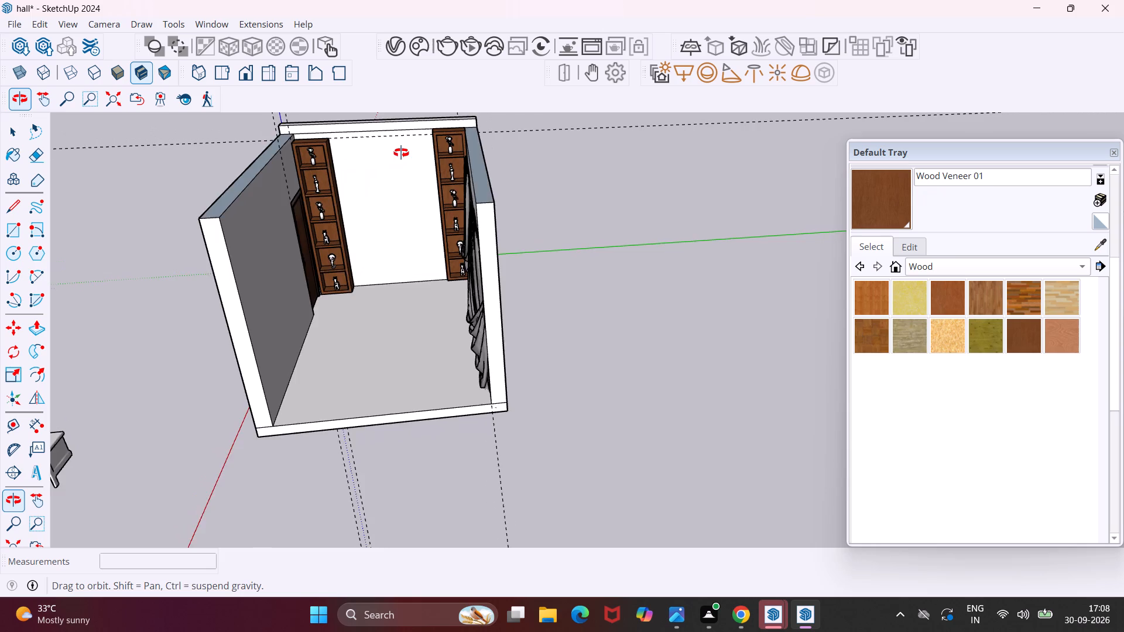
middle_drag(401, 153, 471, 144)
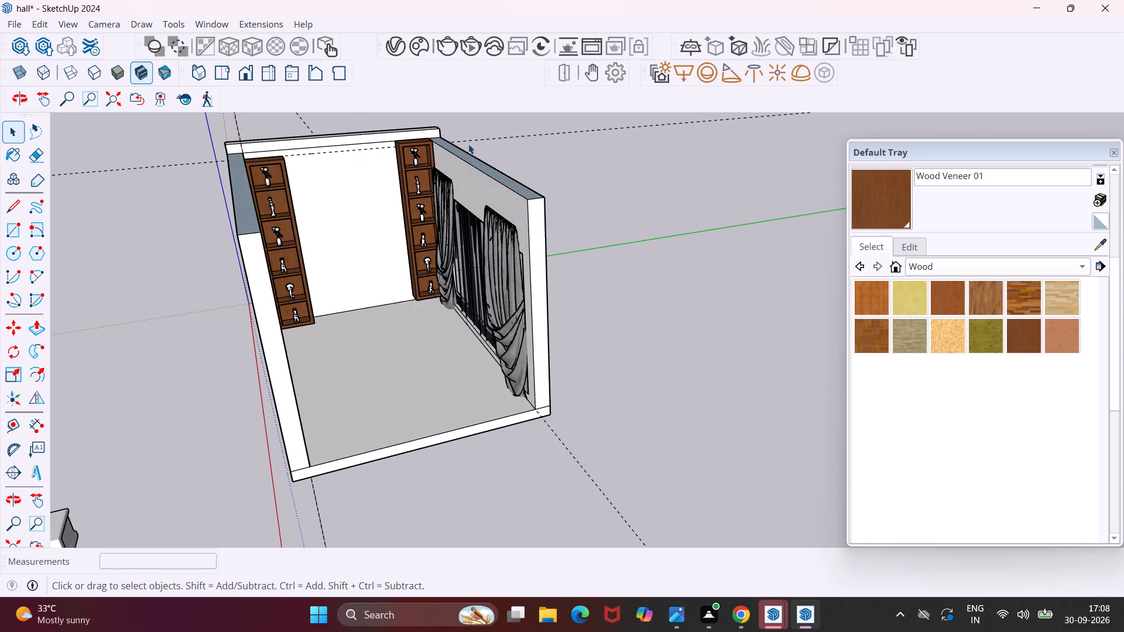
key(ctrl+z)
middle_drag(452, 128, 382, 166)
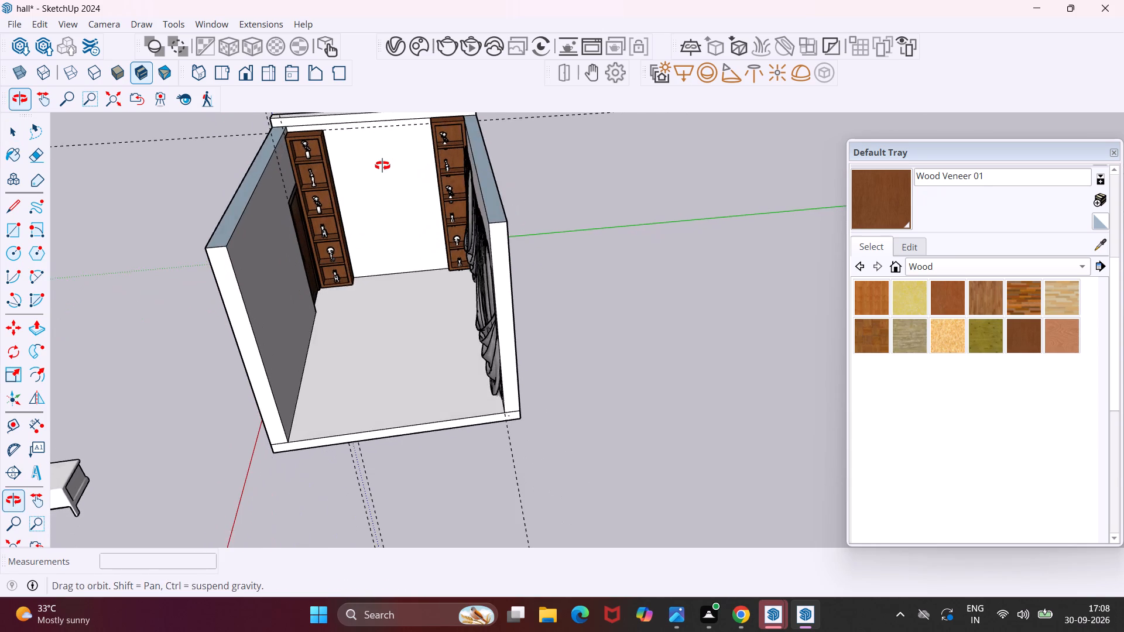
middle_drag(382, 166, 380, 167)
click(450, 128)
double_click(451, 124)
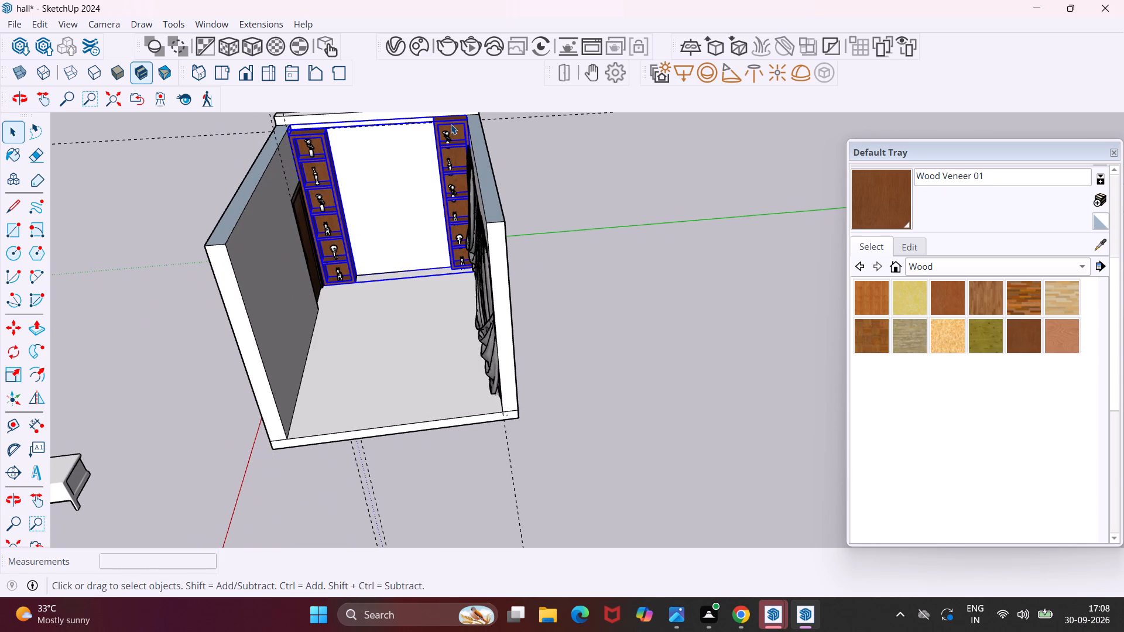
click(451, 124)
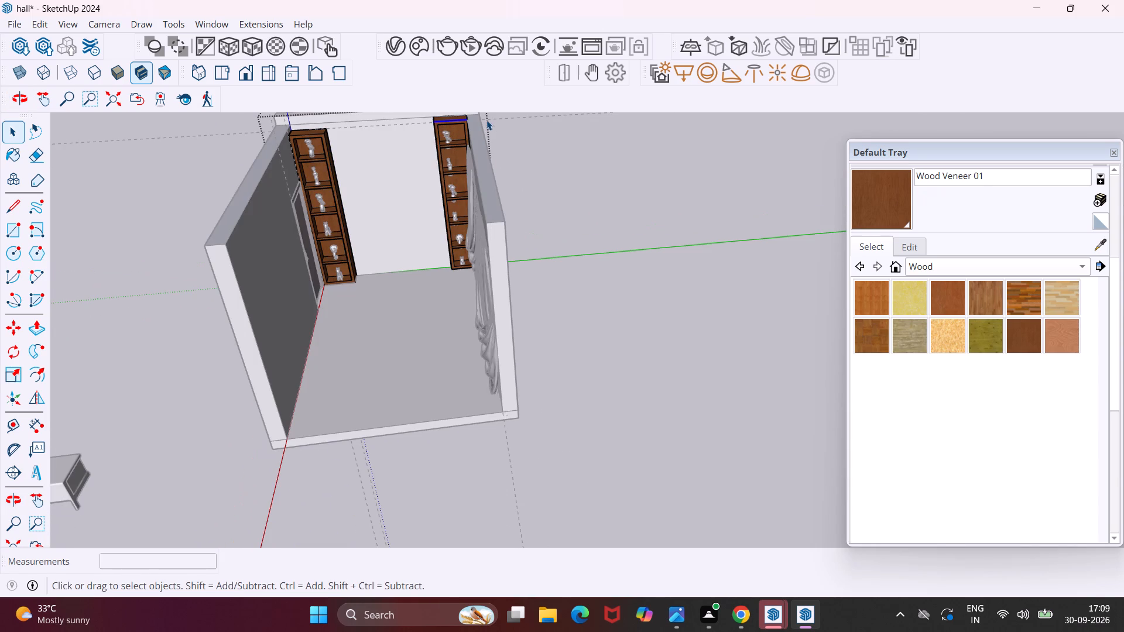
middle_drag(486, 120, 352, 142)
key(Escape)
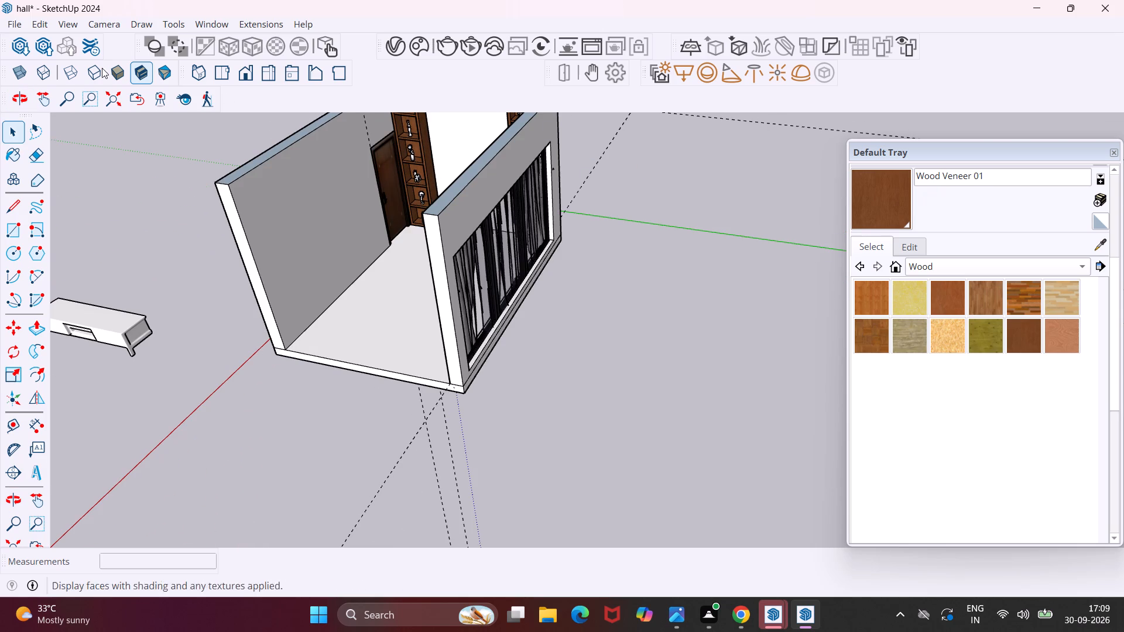
Open the group containing both wooden shelving units for editing at the top of the curtain-side unit.
click(52, 87)
drag(730, 222, 527, 406)
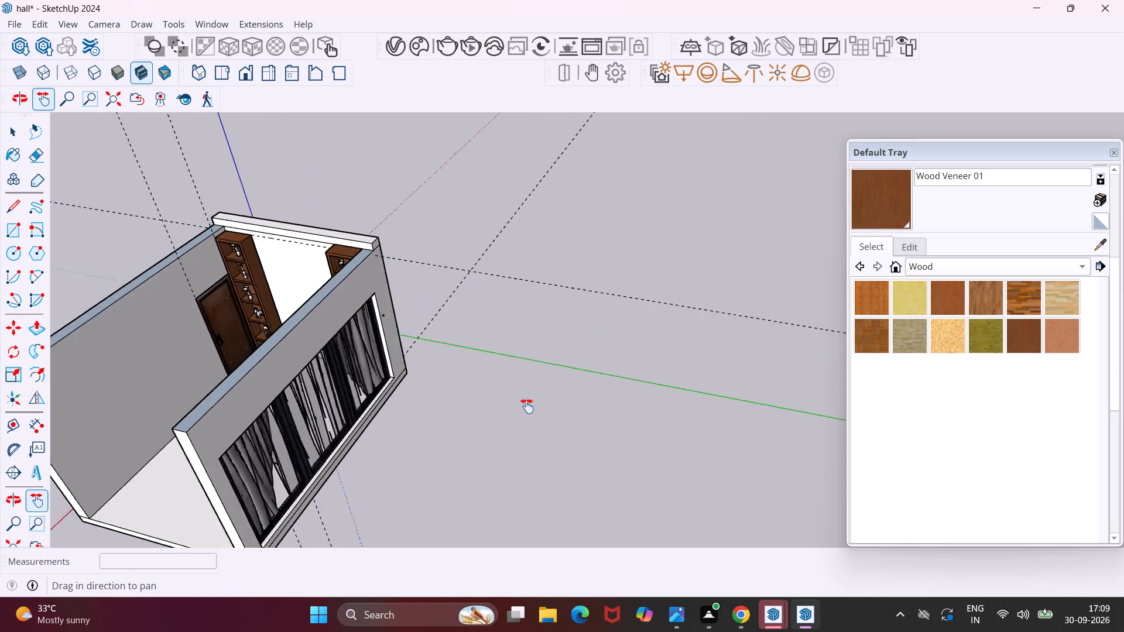
drag(527, 406, 500, 445)
scroll(248, 316, up, 8)
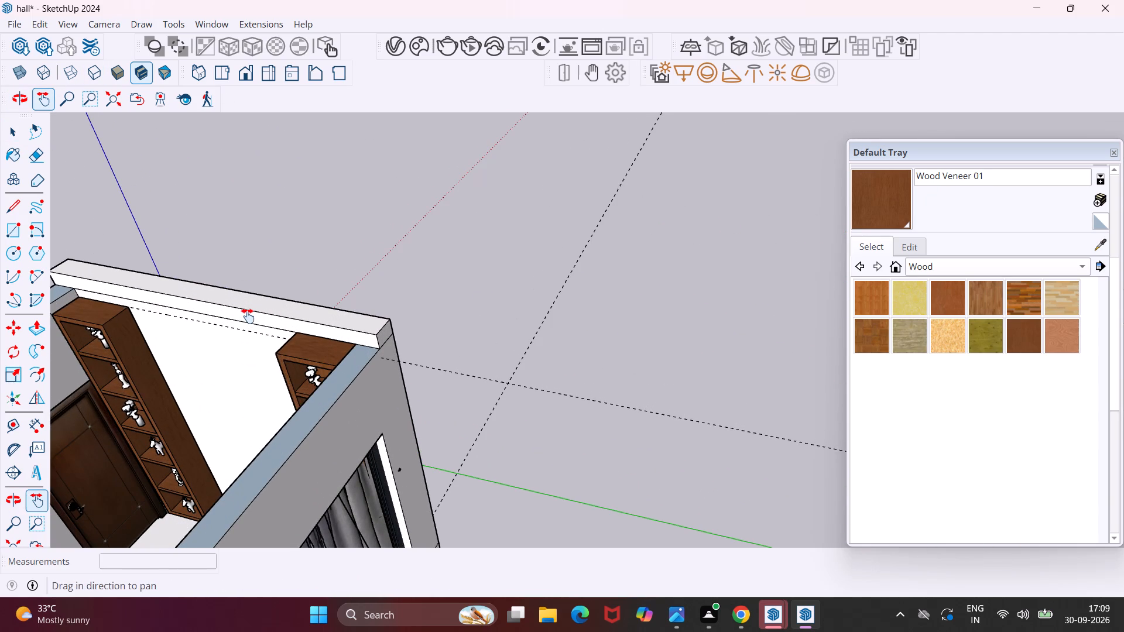
key(Escape)
key(space)
double_click(310, 346)
double_click(310, 346)
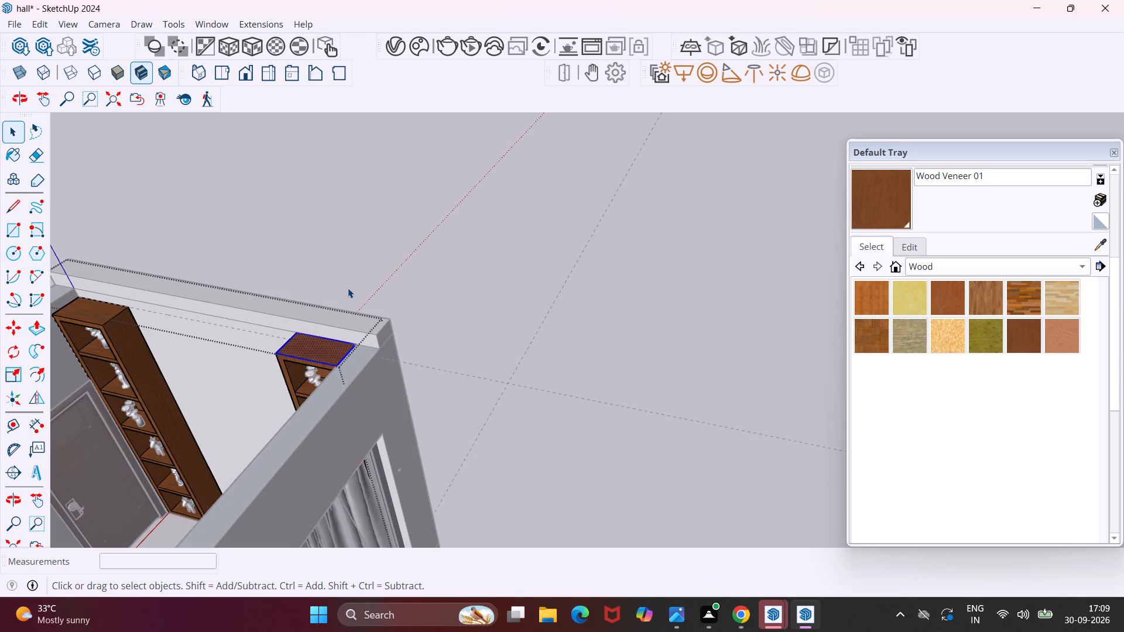
Move the curtain-side shelving unit's geometry straight down 4" so its top rear corner meets the dashed guide line.
drag(426, 288, 270, 396)
drag(270, 396, 248, 396)
middle_drag(297, 356, 276, 356)
scroll(295, 329, up, 5)
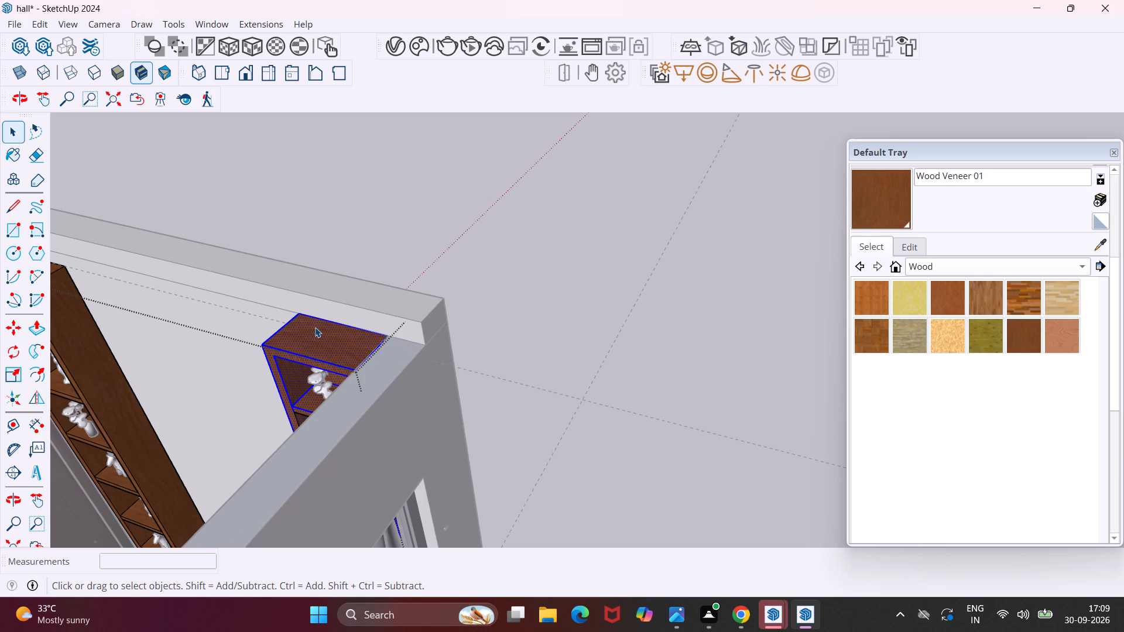
key(m)
middle_drag(316, 327, 338, 322)
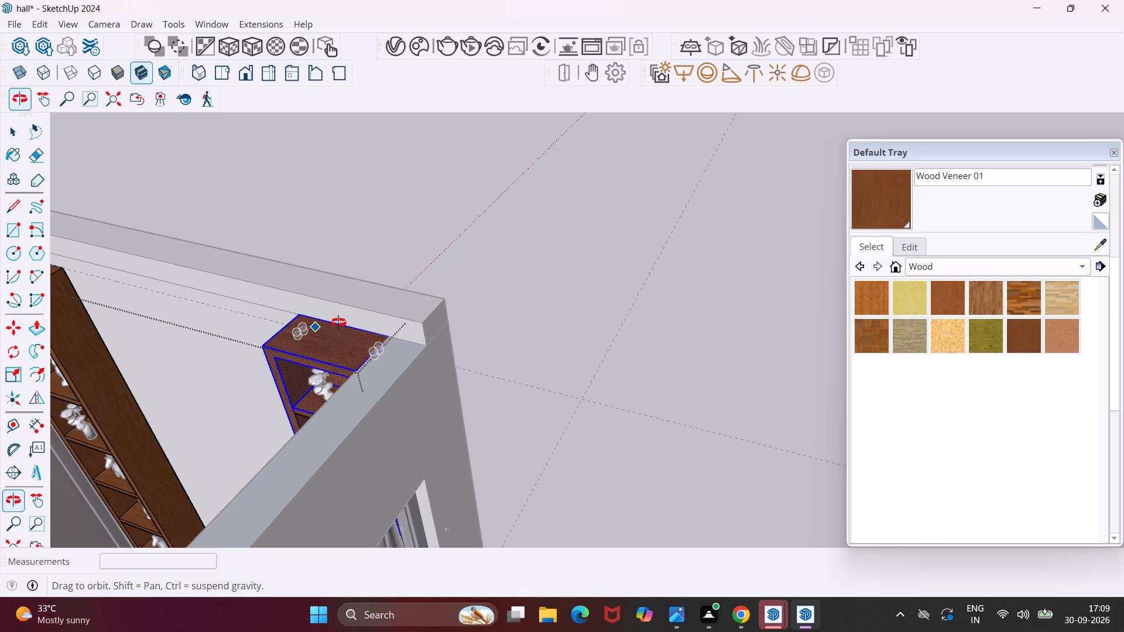
middle_drag(338, 322, 585, 228)
scroll(525, 299, up, 1)
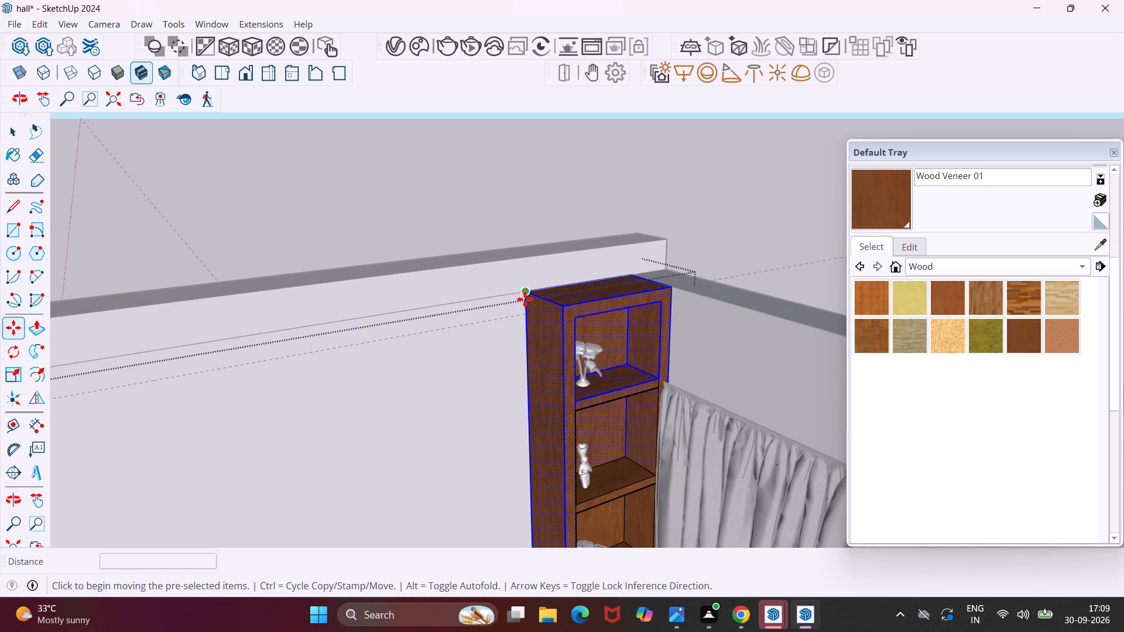
scroll(525, 299, up, 3)
middle_drag(525, 297, 530, 267)
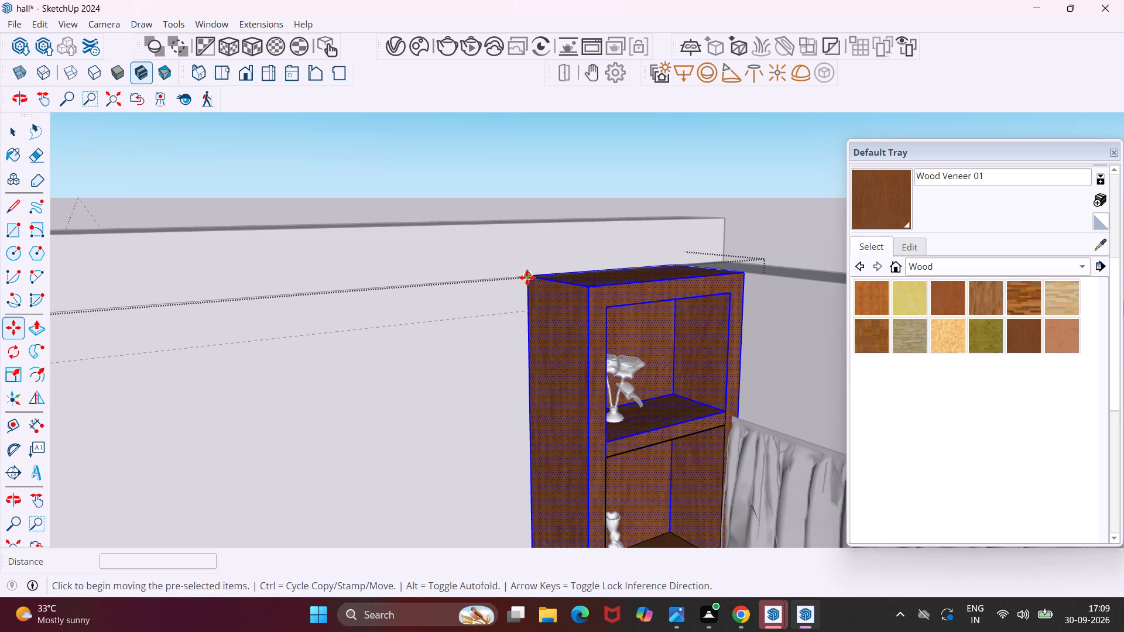
scroll(527, 277, up, 8)
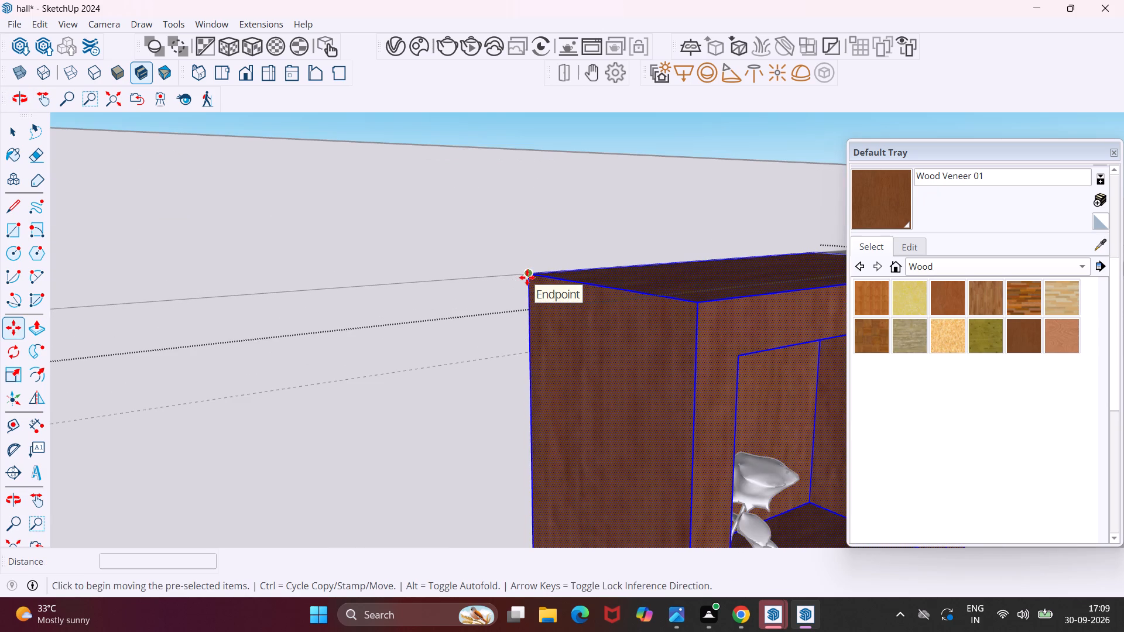
click(527, 274)
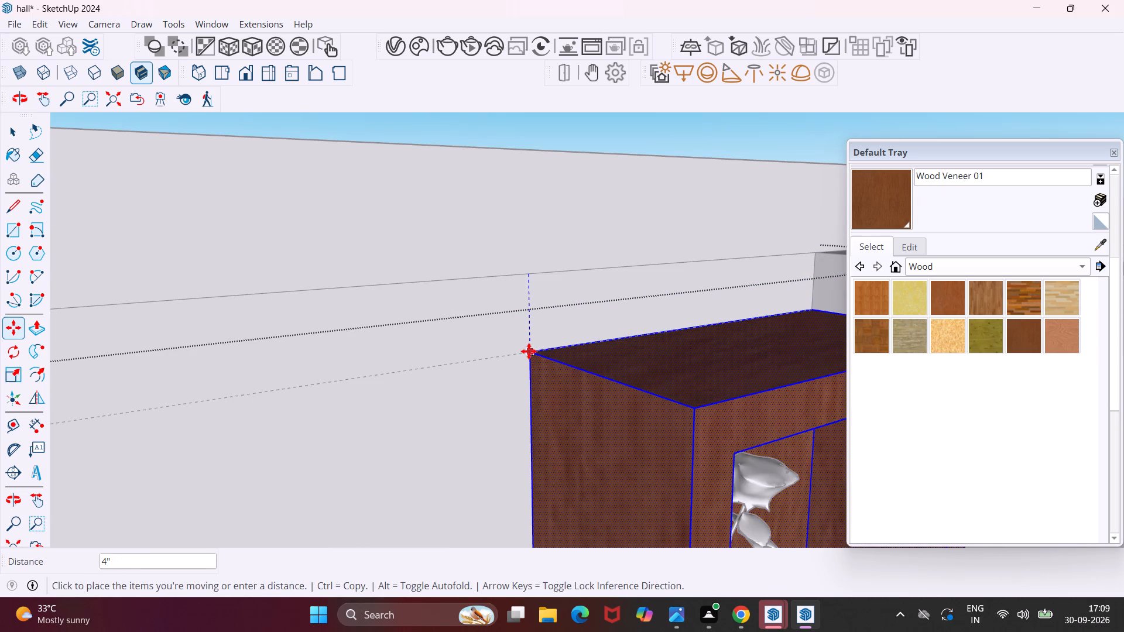
scroll(529, 351, up, 5)
click(529, 351)
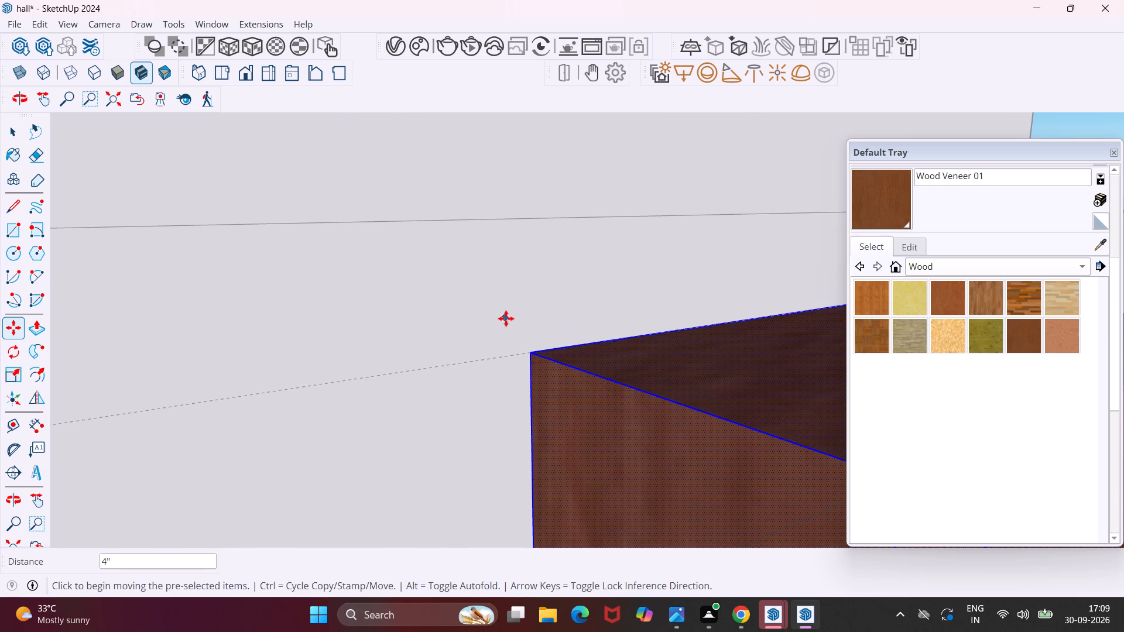
key(Escape)
key(space)
Finish editing the group containing both wooden shelving units and return to the main model.
scroll(464, 310, down, 9)
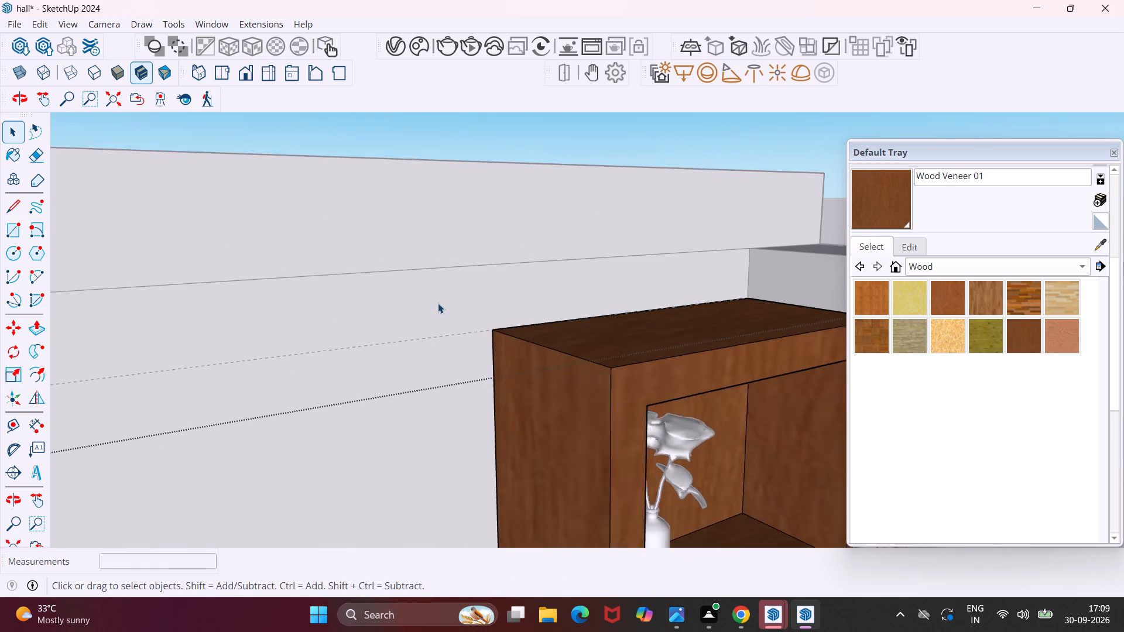
scroll(438, 303, down, 8)
middle_drag(540, 420, 513, 413)
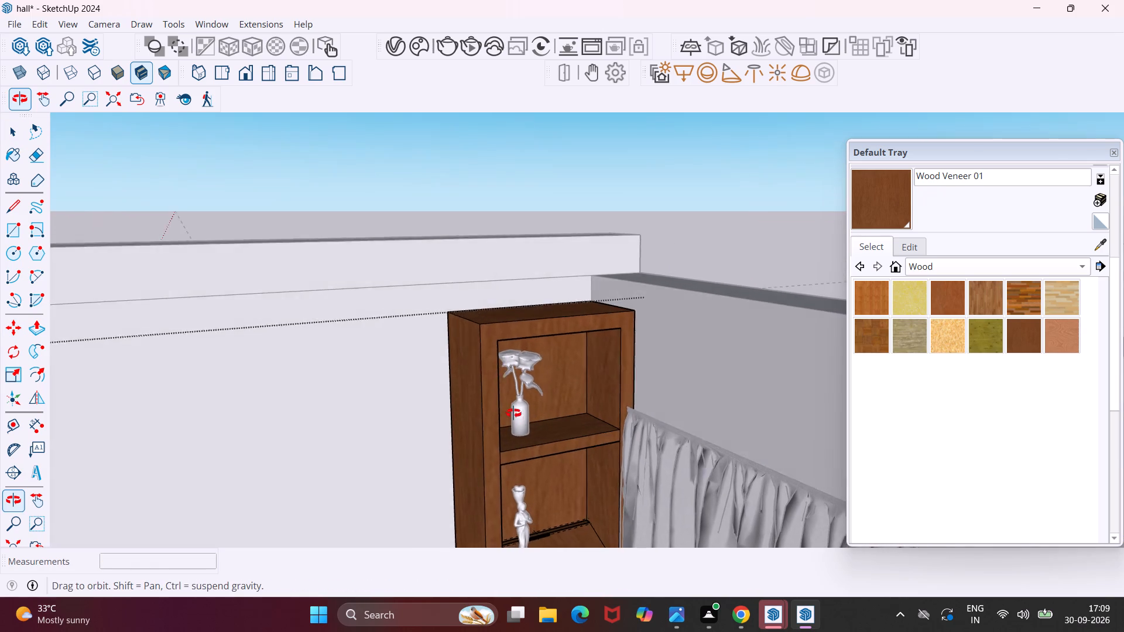
middle_drag(513, 413, 488, 397)
scroll(489, 397, down, 10)
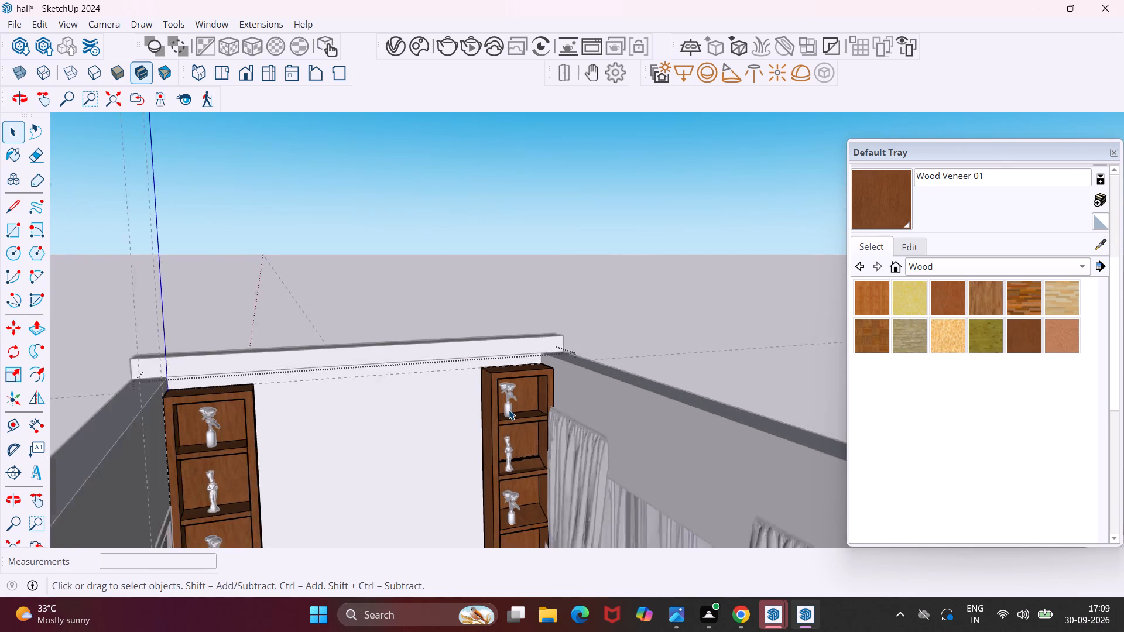
scroll(509, 410, down, 2)
middle_drag(512, 470, 468, 454)
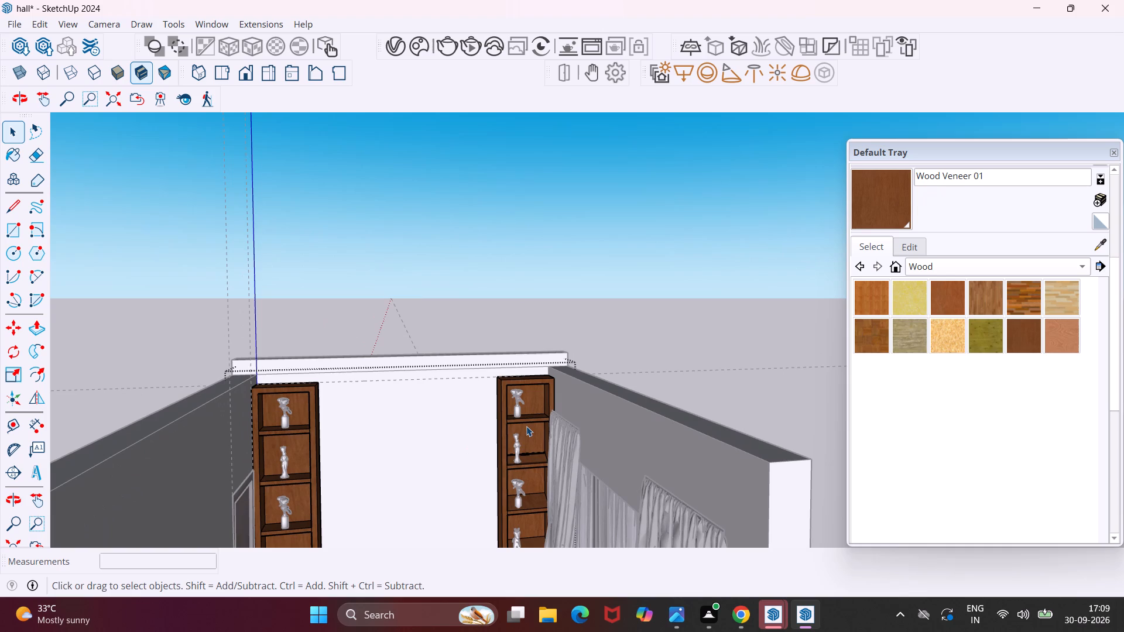
scroll(521, 463, up, 4)
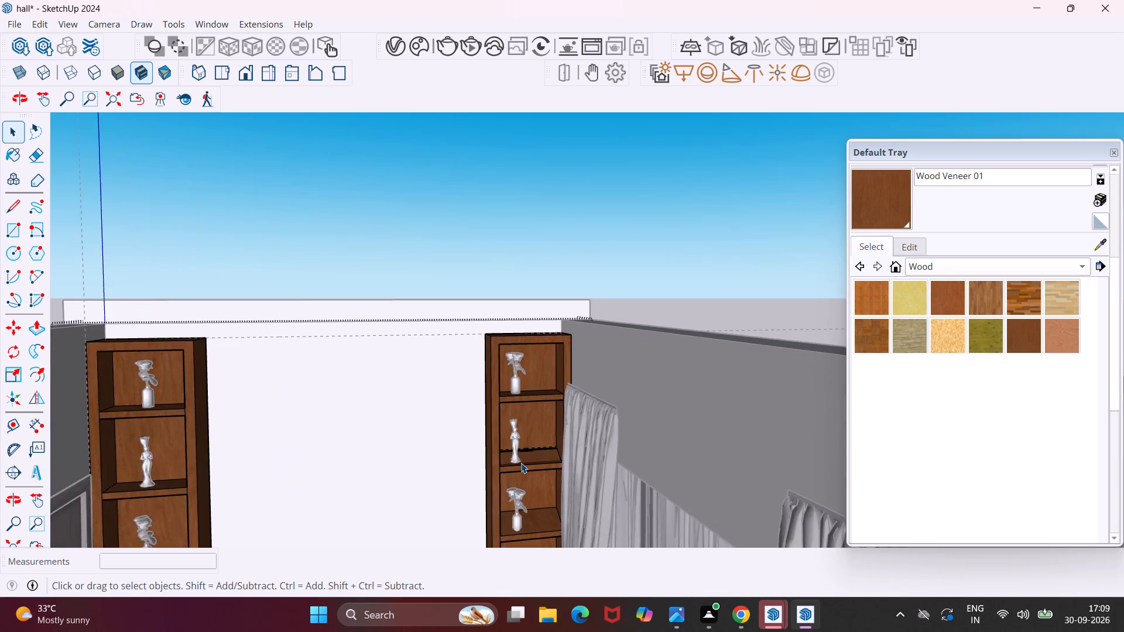
scroll(521, 463, up, 3)
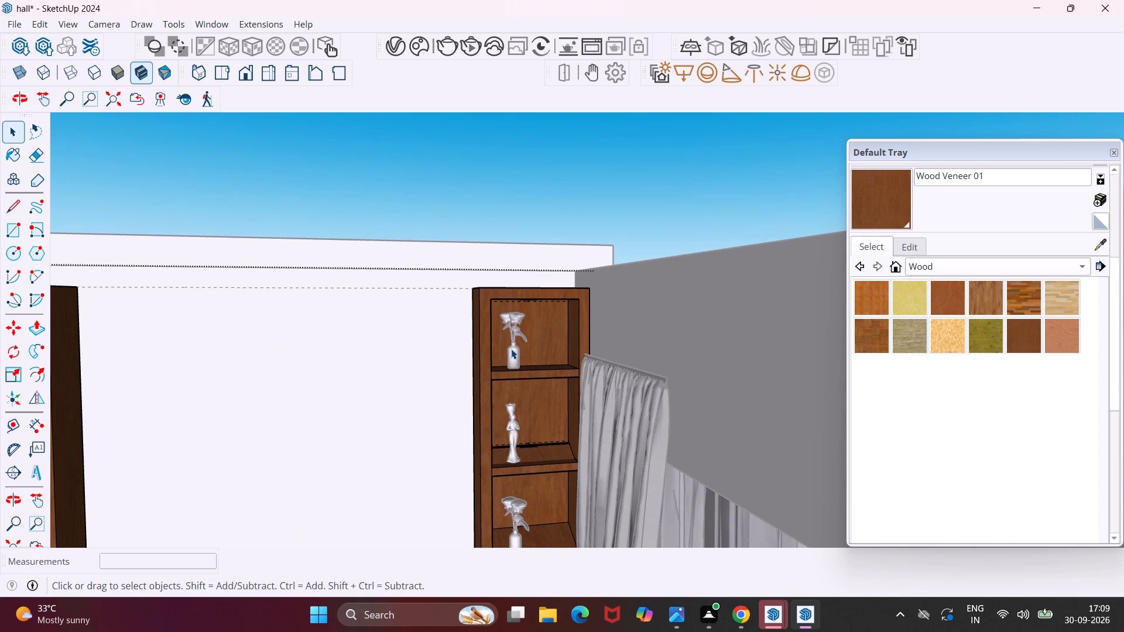
click(511, 349)
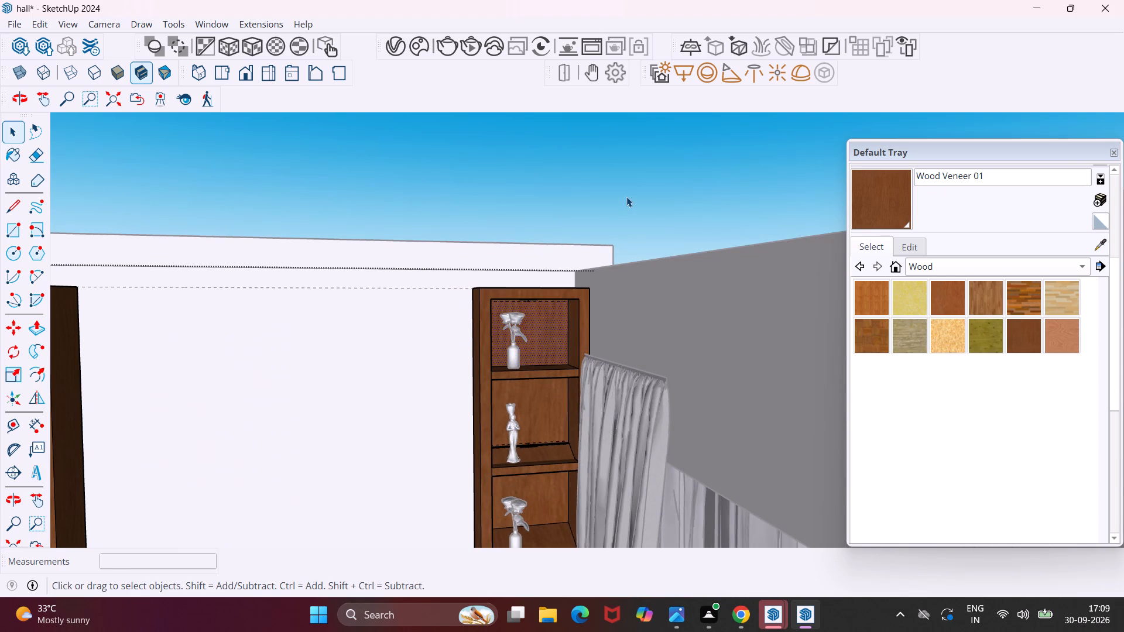
click(626, 197)
Move all six decor pieces of the curtain-side shelving unit together about 3 3/8" towards the curtain wall.
click(510, 361)
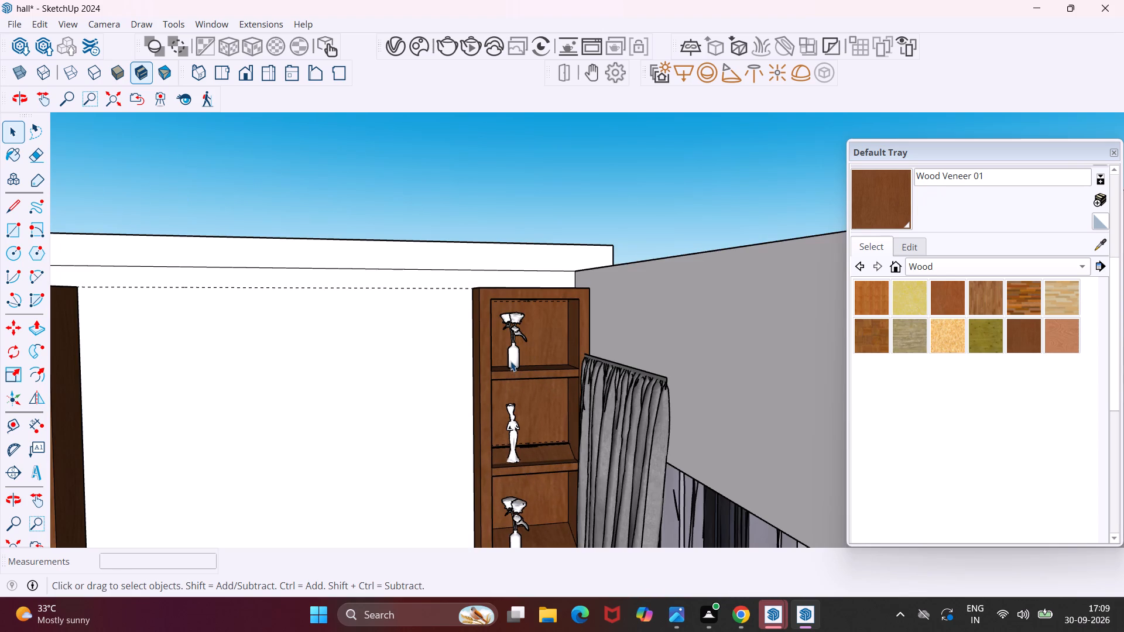
ctrl+click(511, 444)
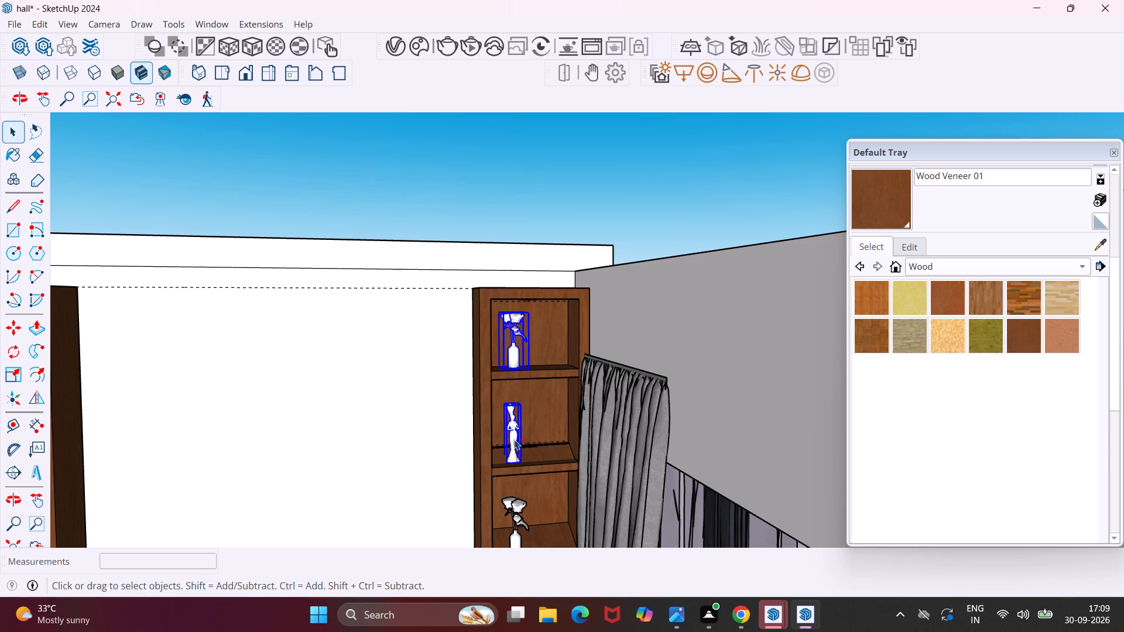
ctrl+click(515, 515)
scroll(519, 510, down, 3)
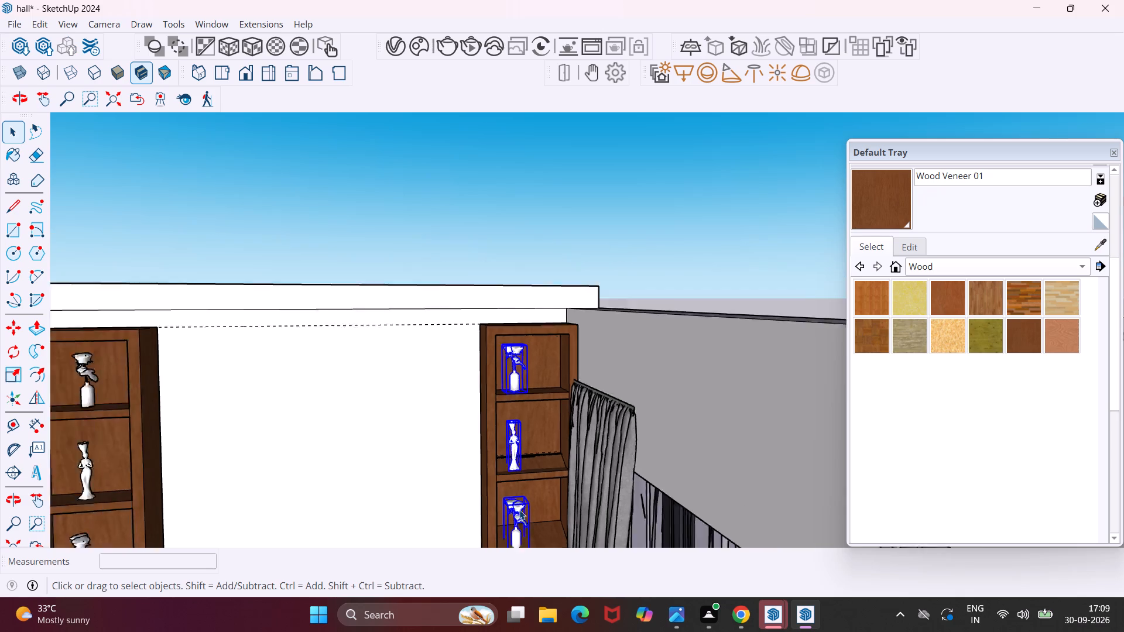
scroll(519, 510, down, 17)
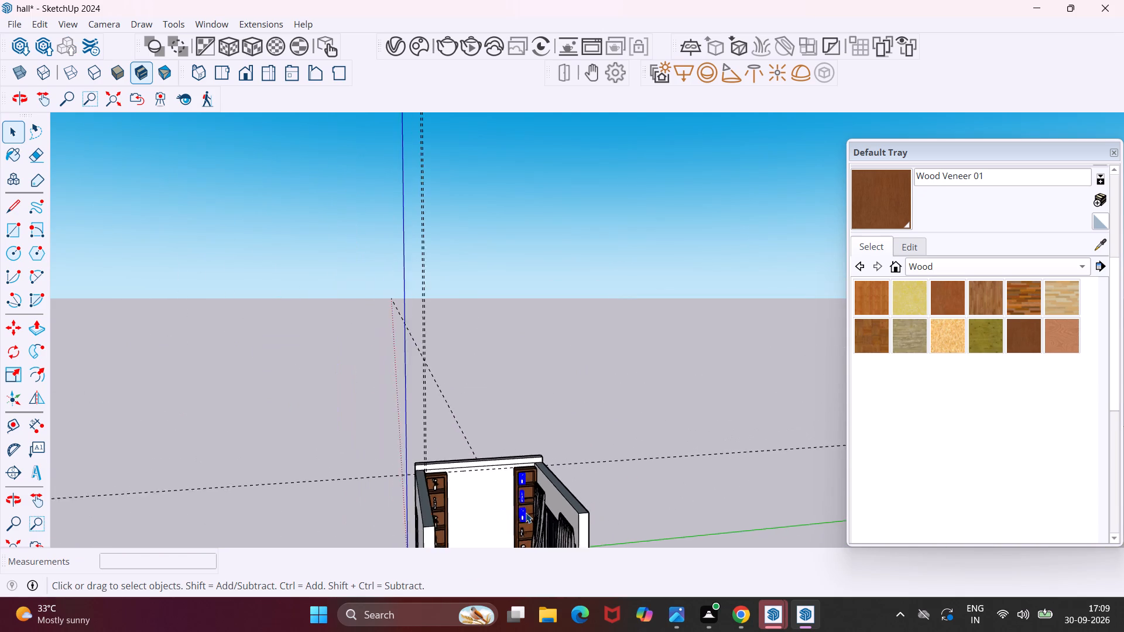
scroll(526, 513, down, 2)
middle_drag(534, 543, 518, 500)
click(46, 98)
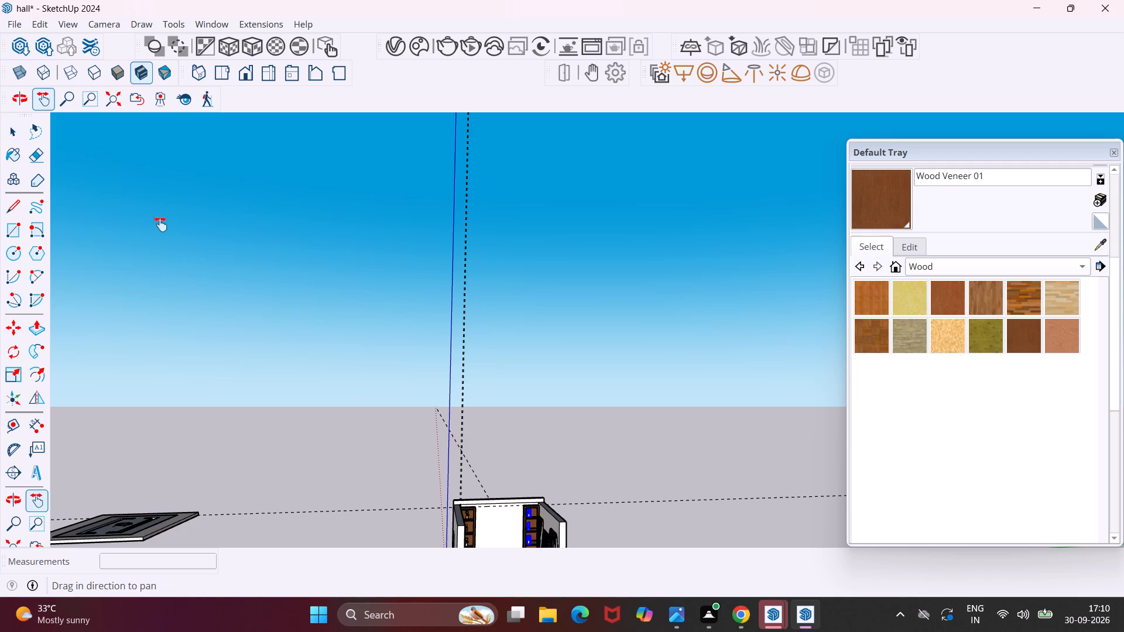
drag(388, 541, 331, 377)
scroll(502, 474, up, 4)
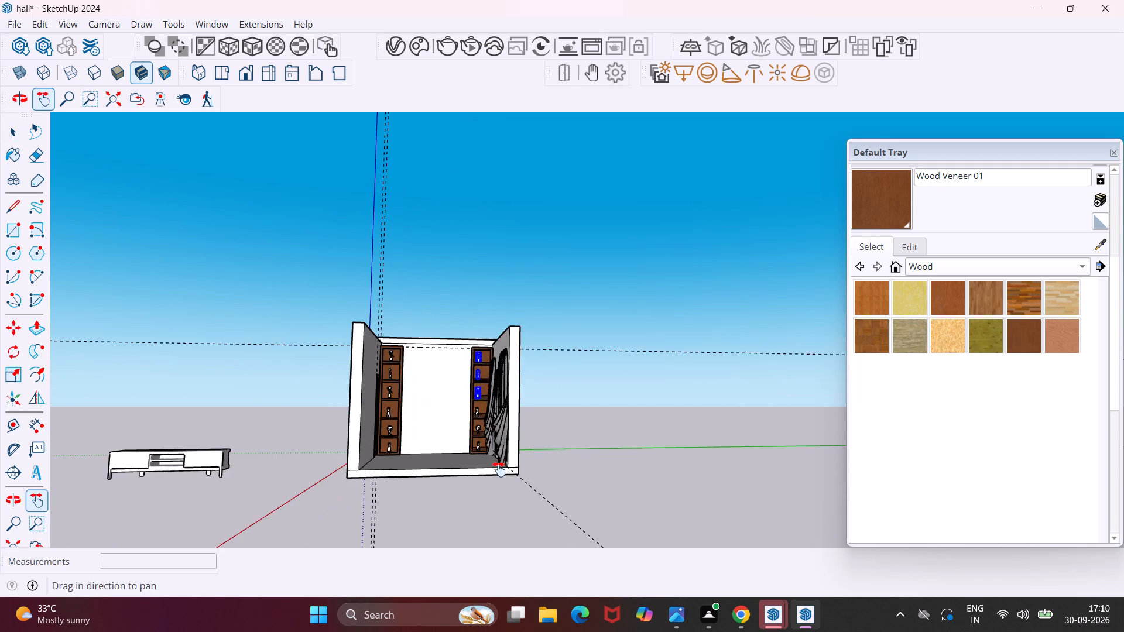
scroll(488, 455, up, 9)
key(space)
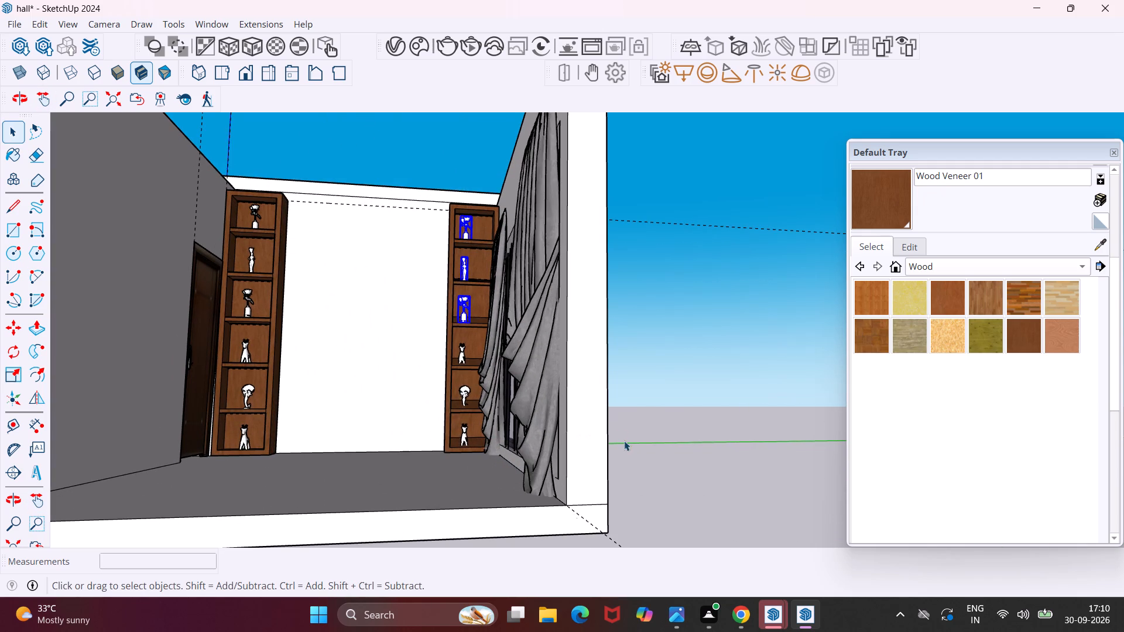
scroll(471, 355, up, 8)
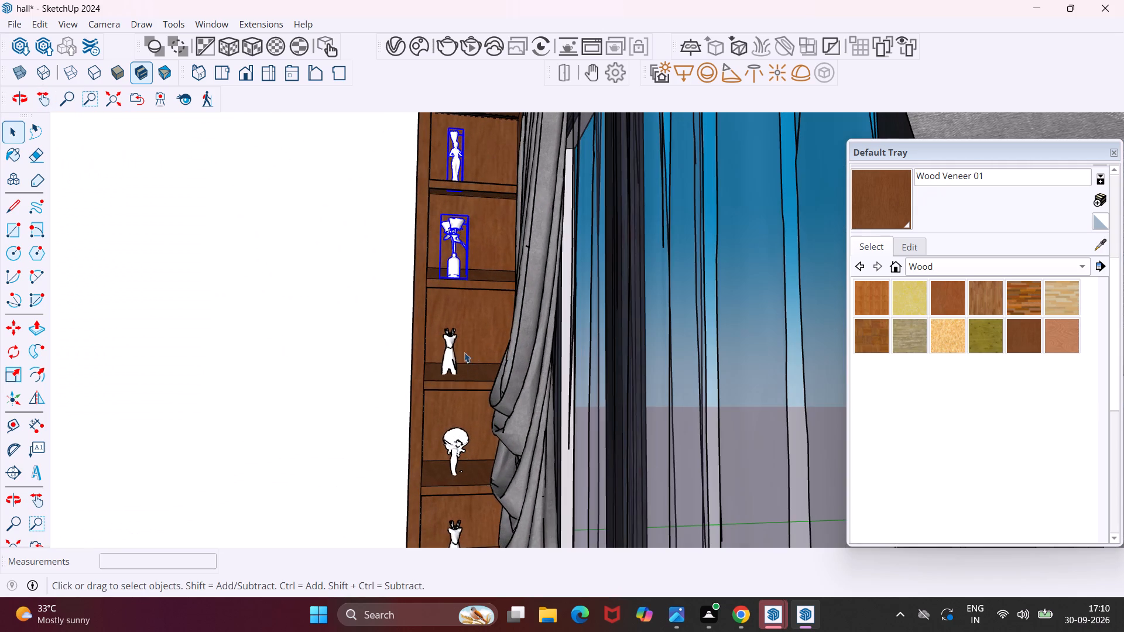
ctrl+click(450, 345)
ctrl+click(456, 442)
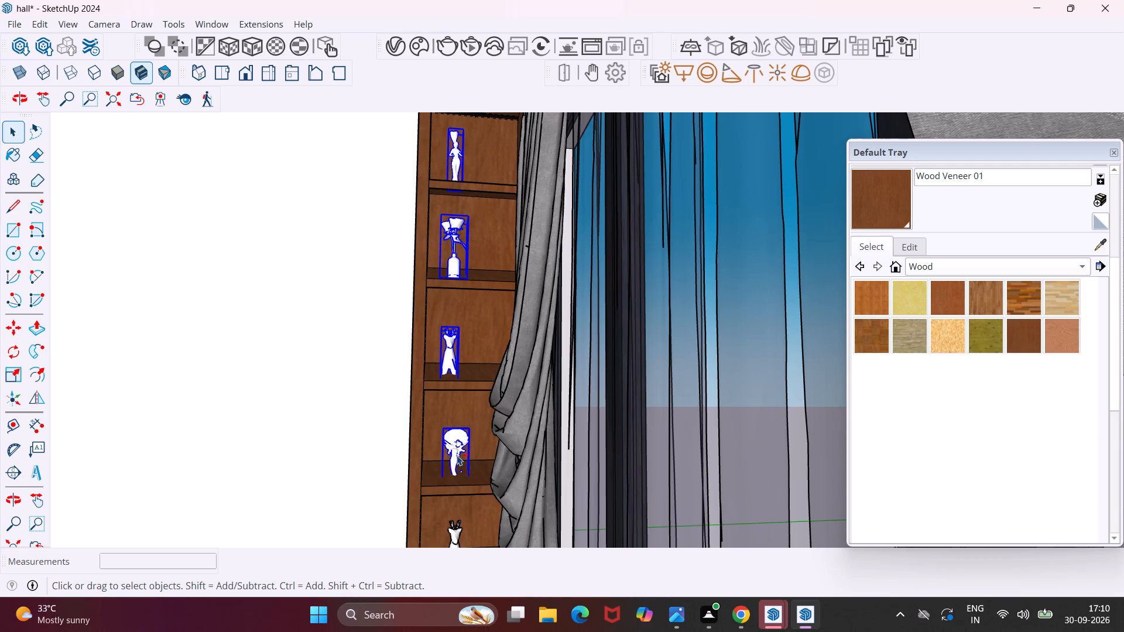
ctrl+click(454, 531)
scroll(471, 337, down, 5)
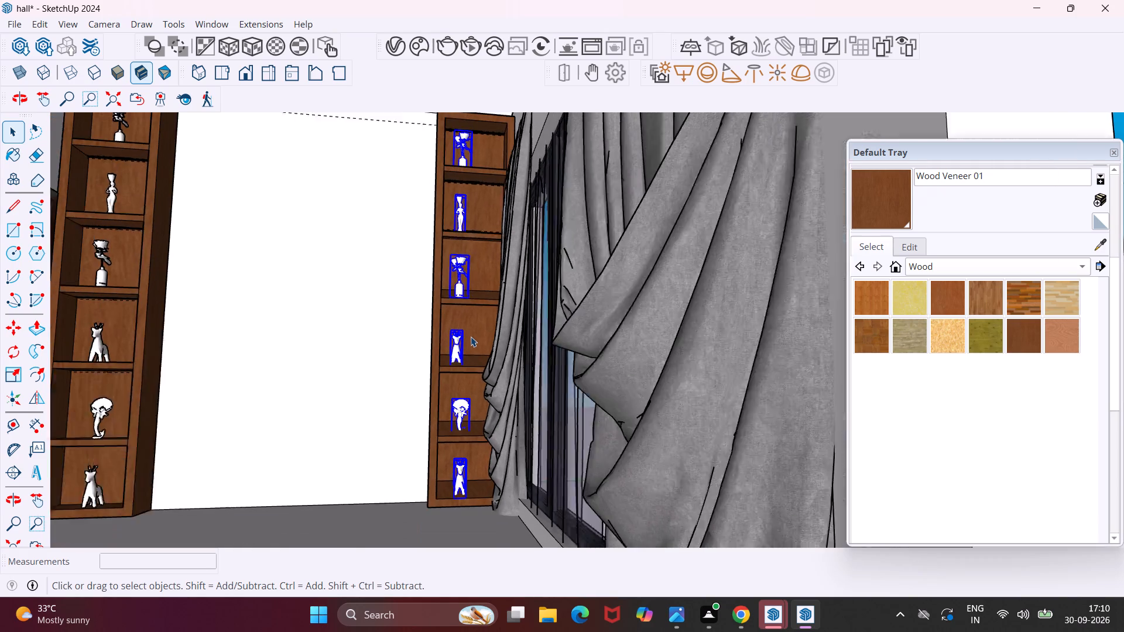
middle_drag(470, 153, 457, 186)
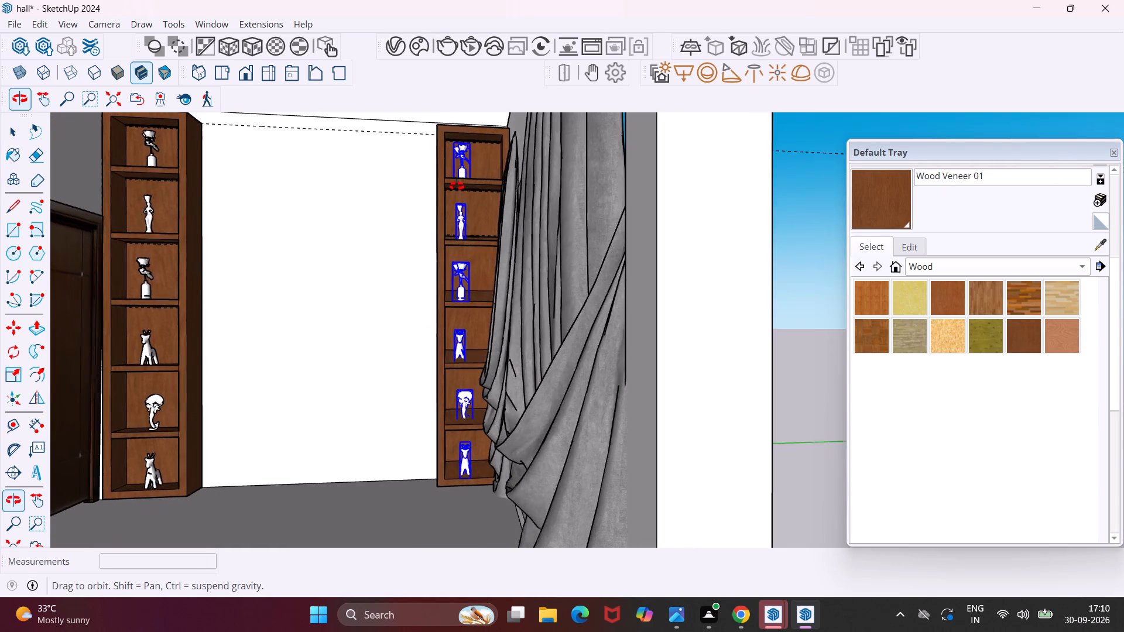
middle_drag(457, 186, 499, 263)
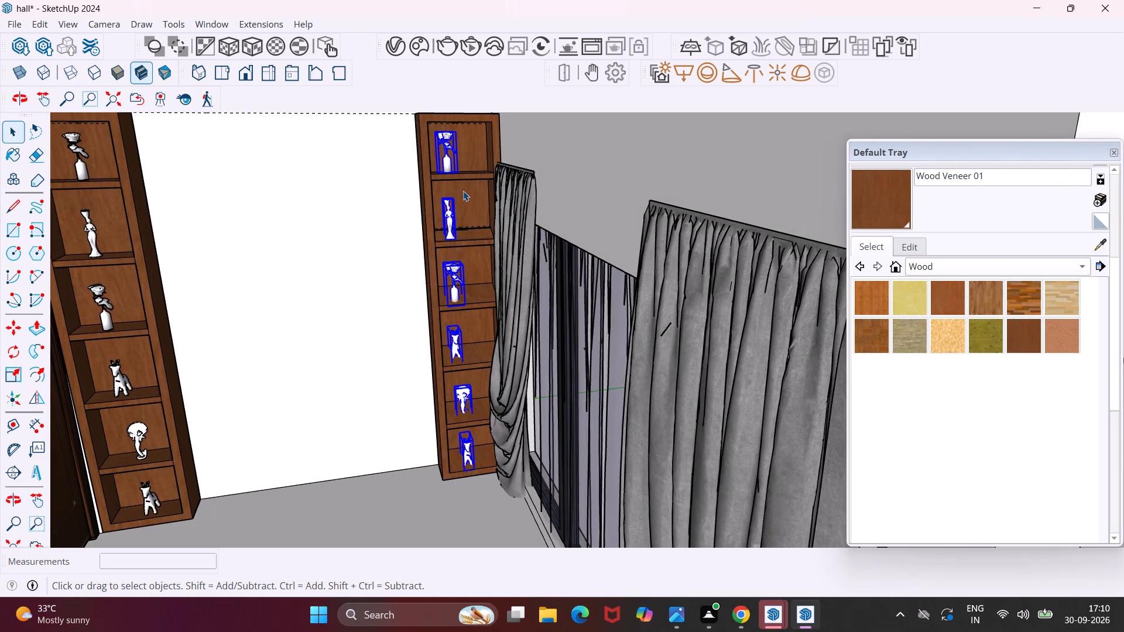
scroll(461, 341, up, 4)
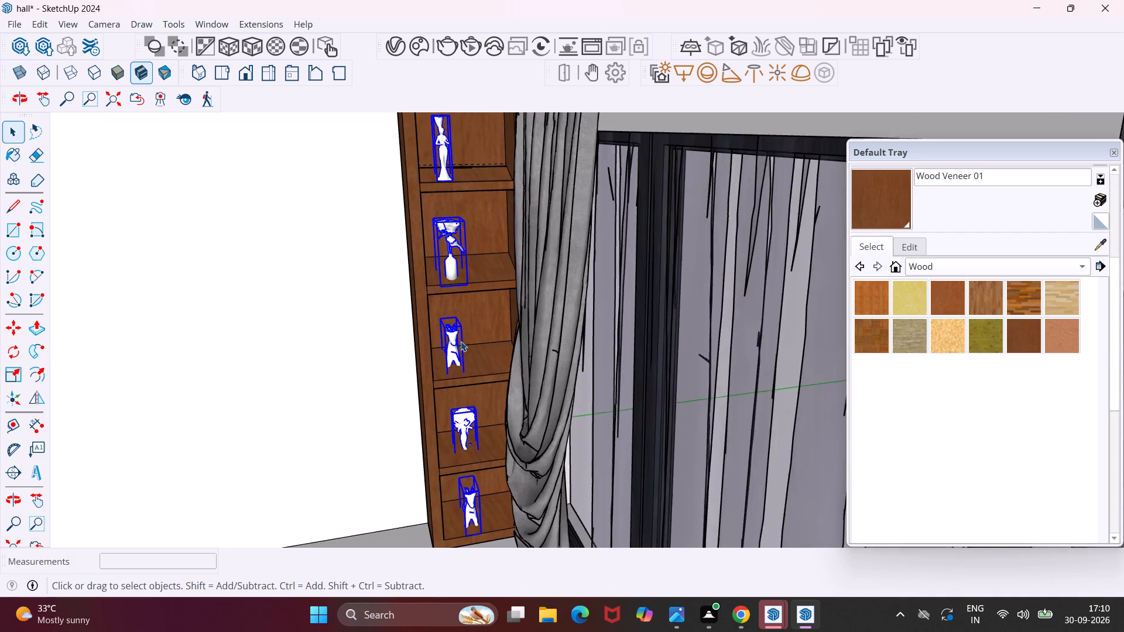
scroll(460, 341, up, 4)
scroll(471, 287, down, 5)
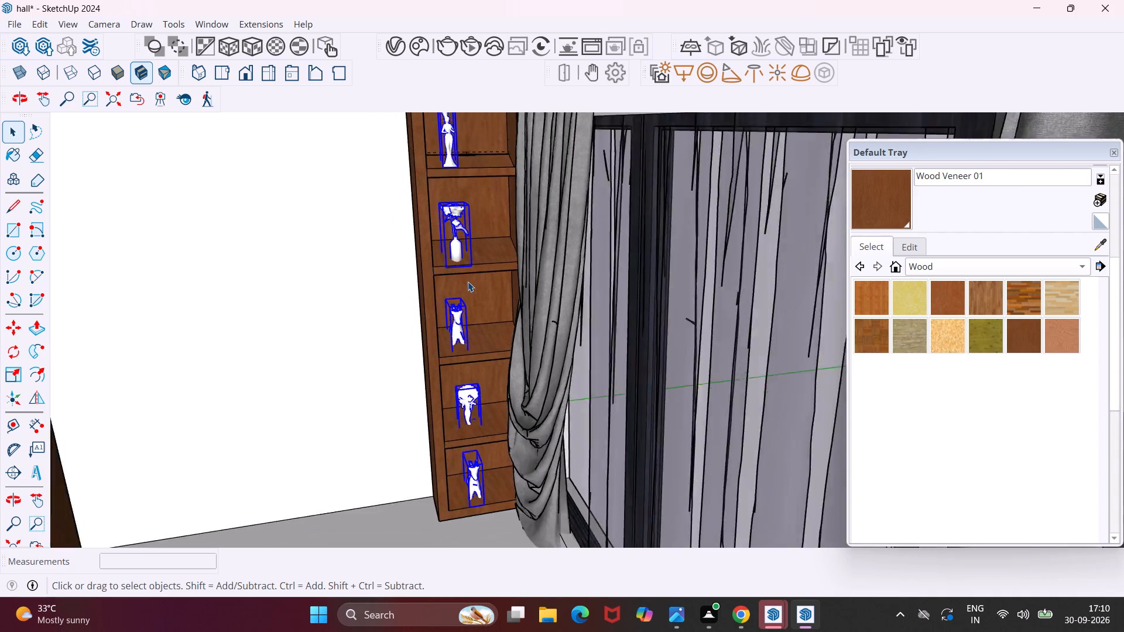
scroll(468, 281, down, 9)
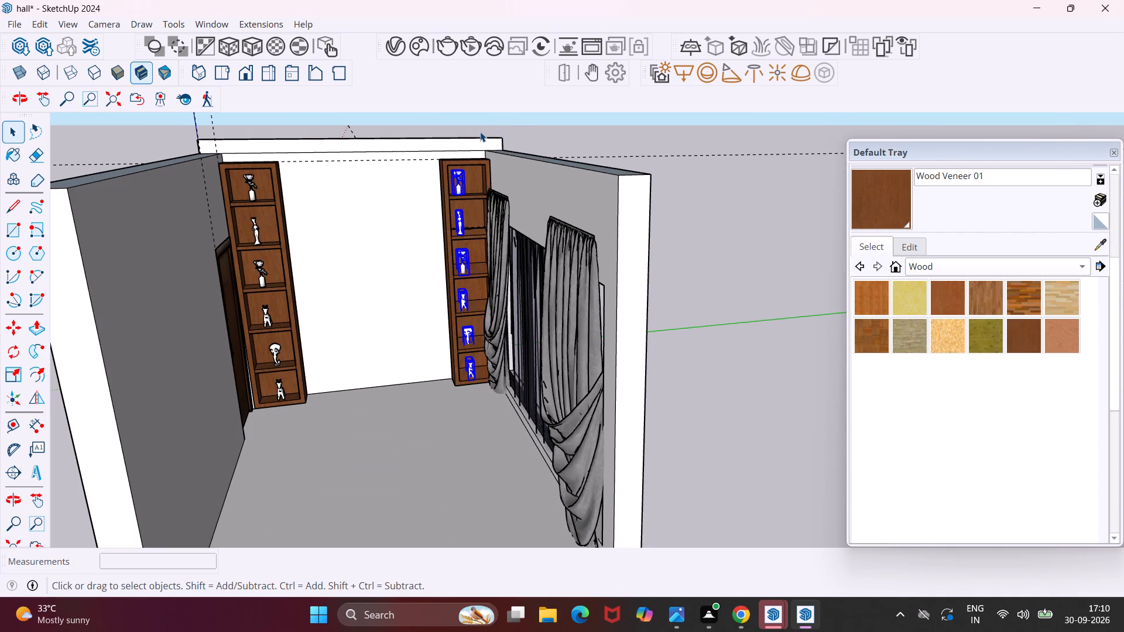
key(m)
scroll(448, 147, up, 5)
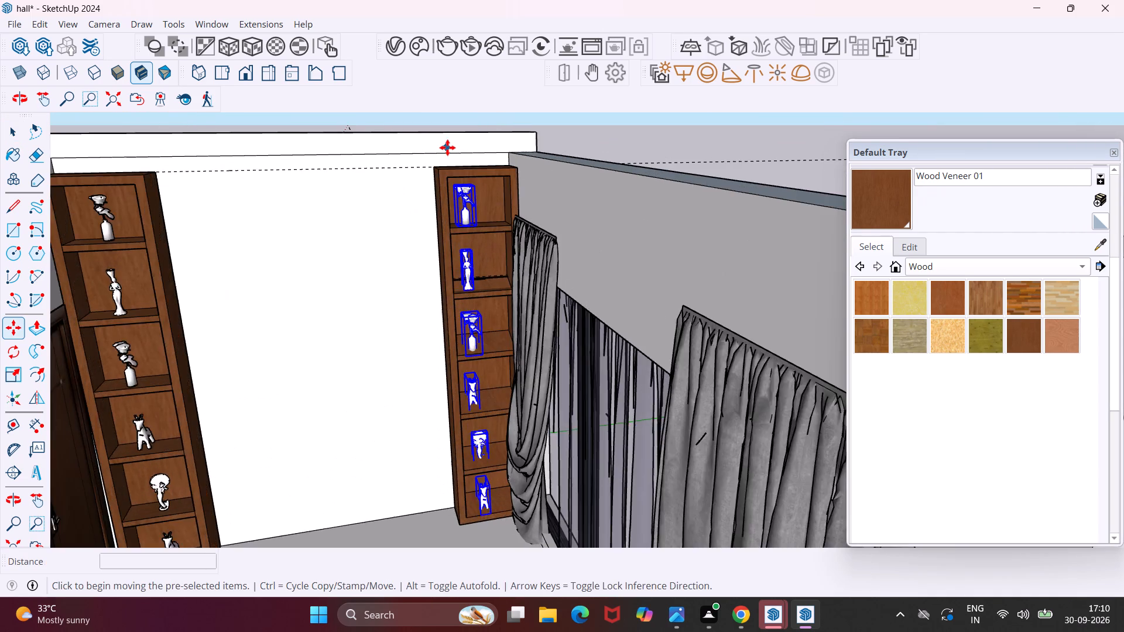
scroll(447, 147, up, 4)
click(443, 153)
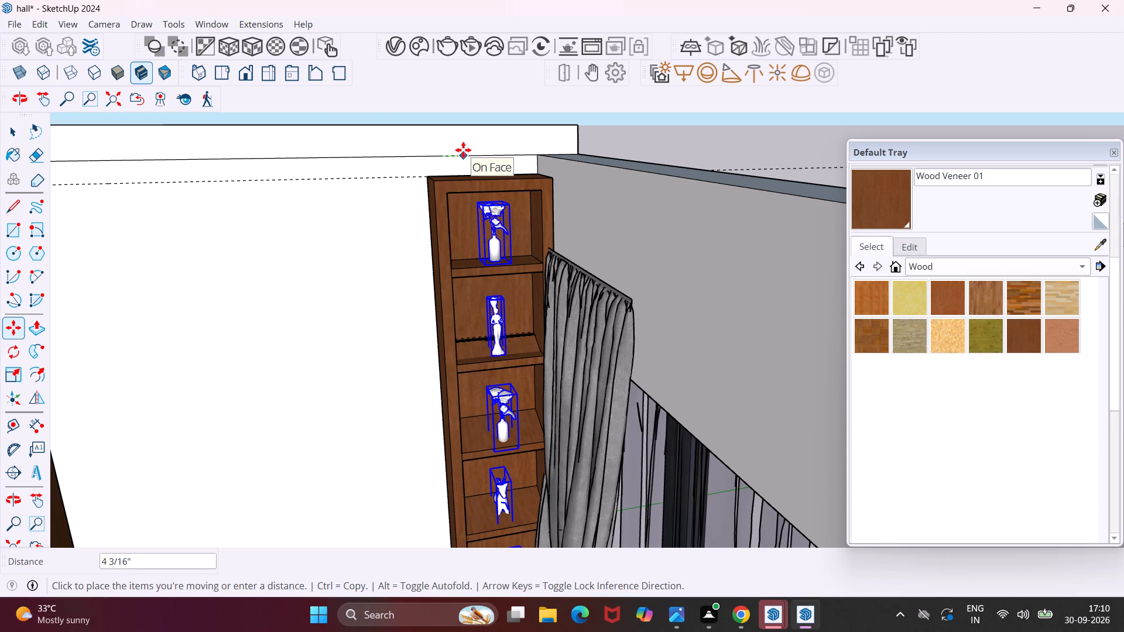
click(460, 149)
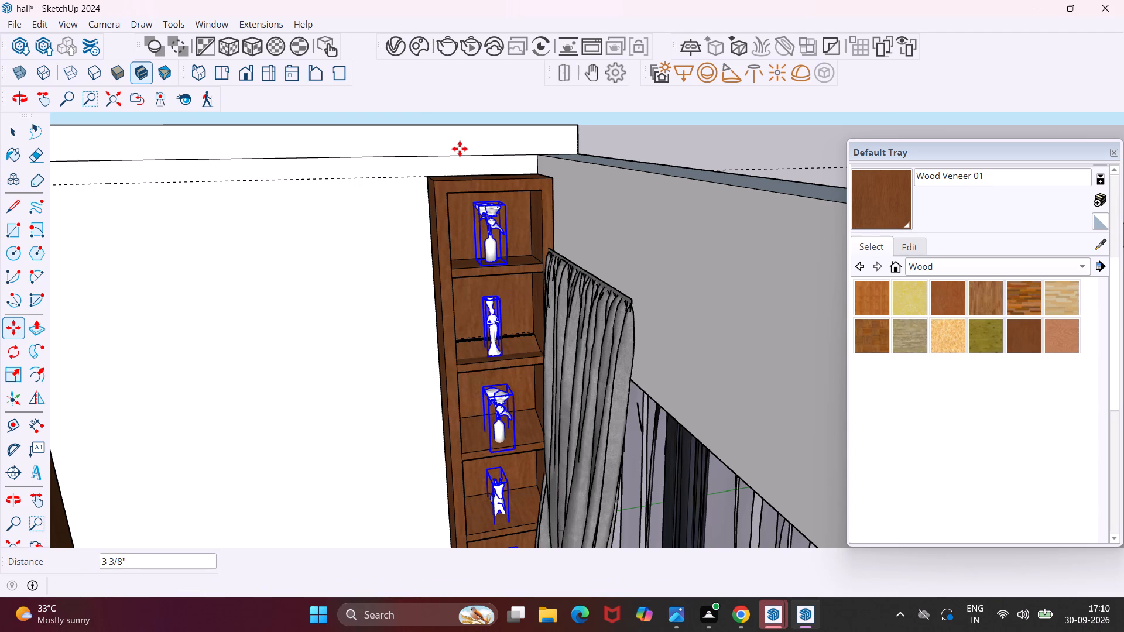
key(Escape)
key(space)
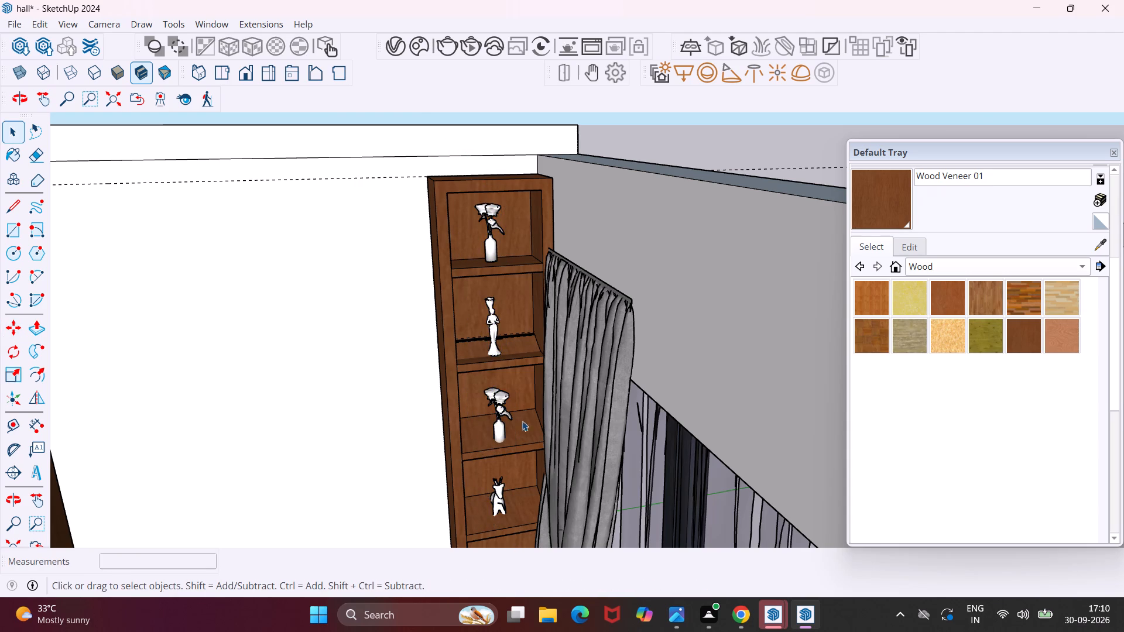
Move the deer figurine in the curtain-side shelving unit's fourth compartment from the top about 5/8" to adjust its position.
click(504, 503)
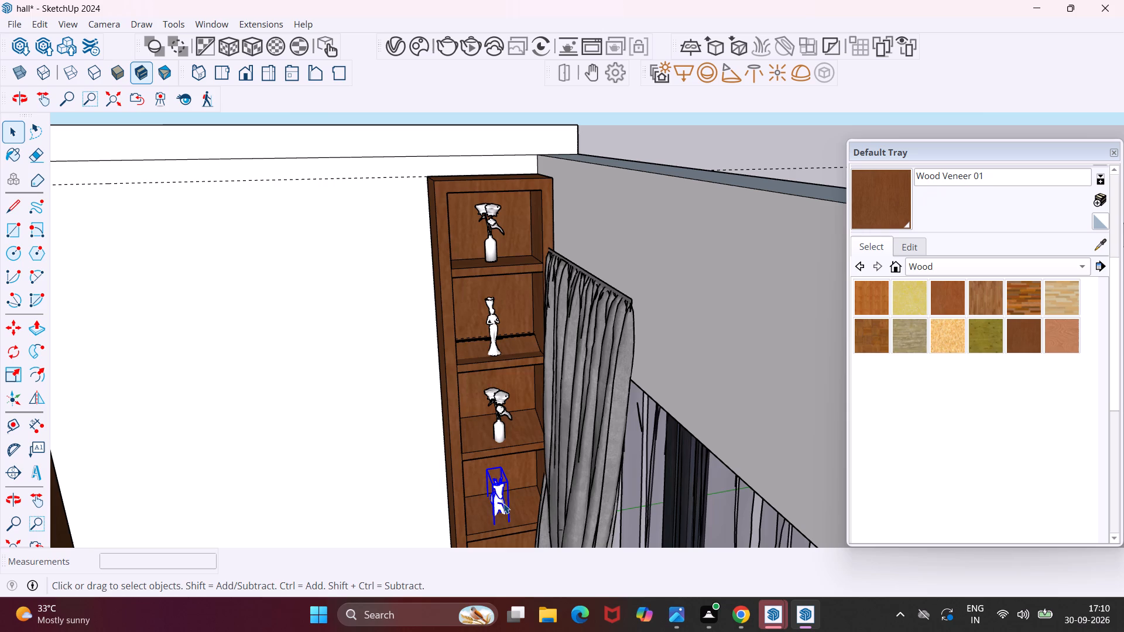
key(m)
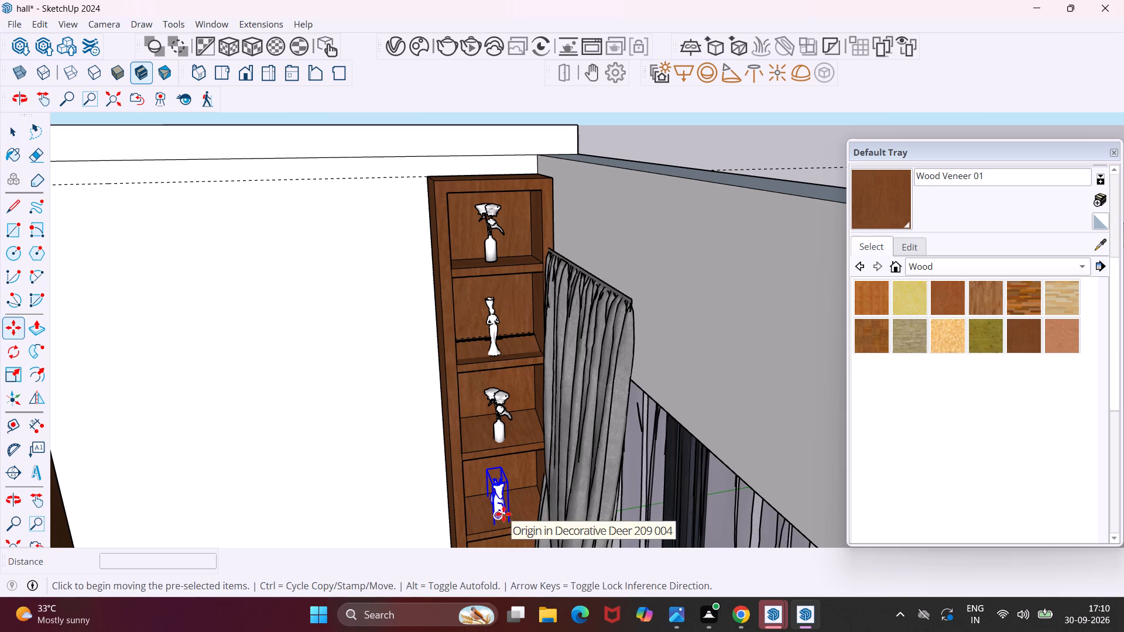
scroll(518, 518, up, 5)
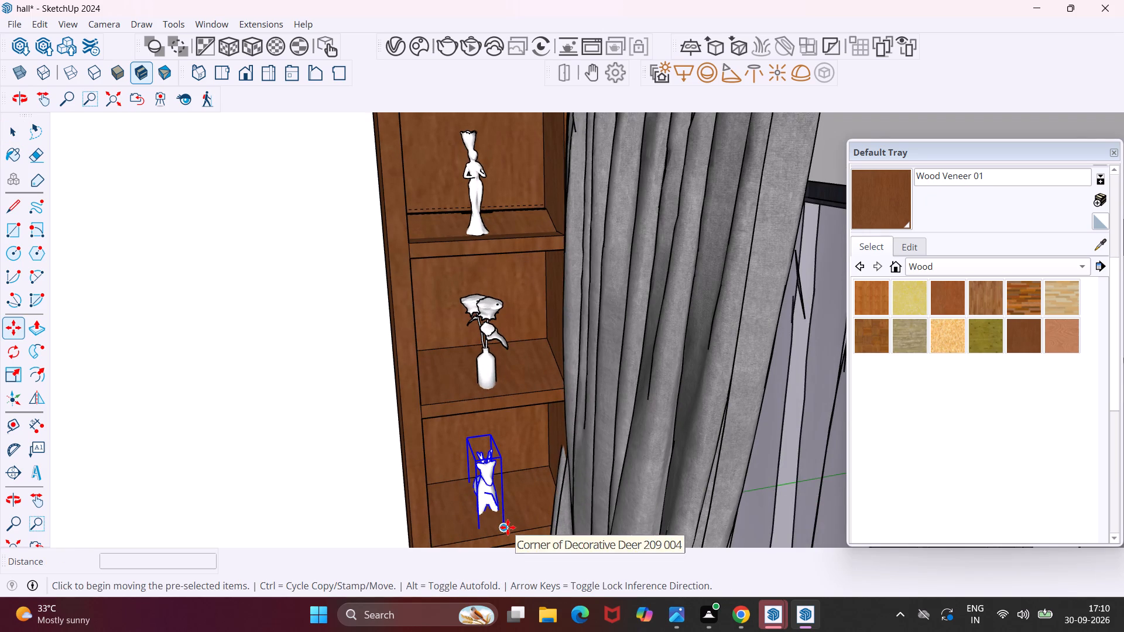
click(507, 528)
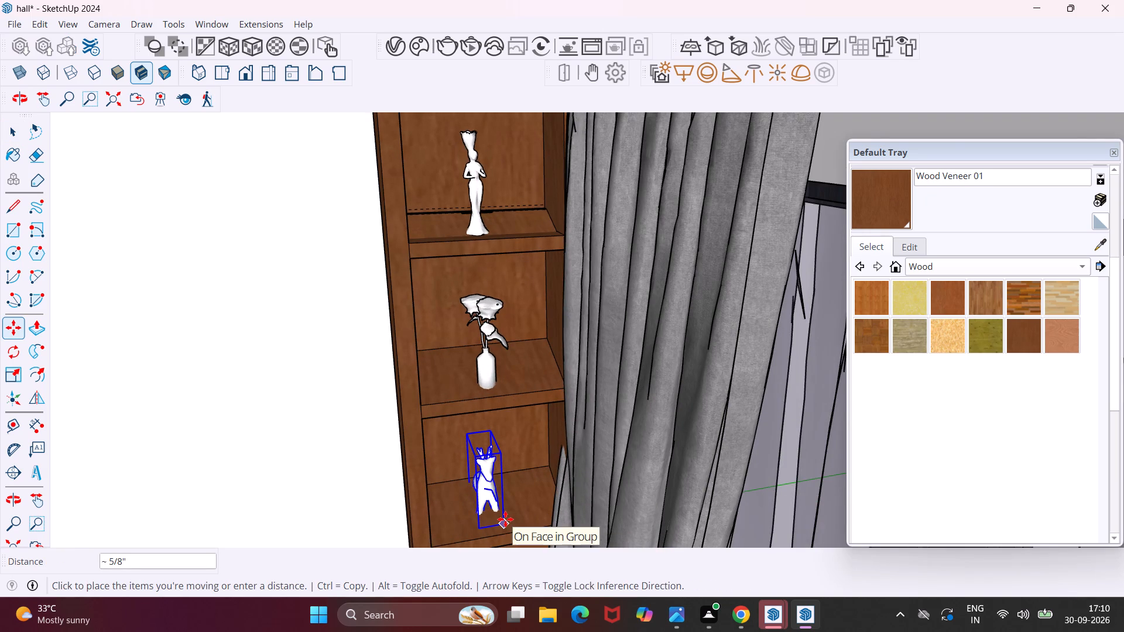
scroll(505, 519, up, 4)
click(505, 519)
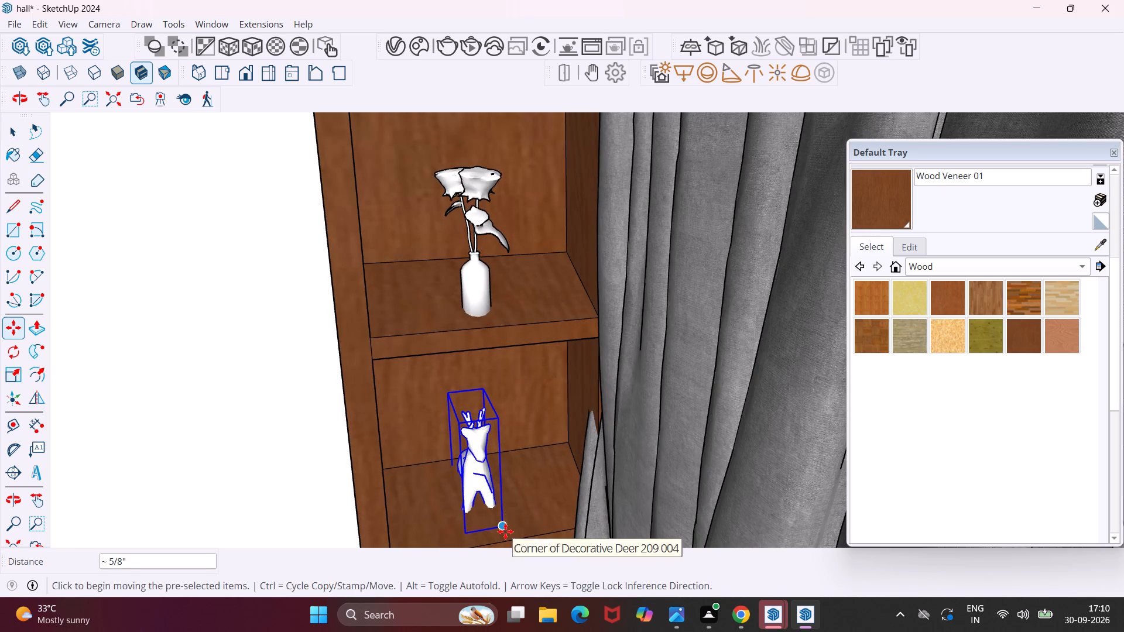
middle_drag(505, 531, 490, 461)
scroll(492, 479, down, 5)
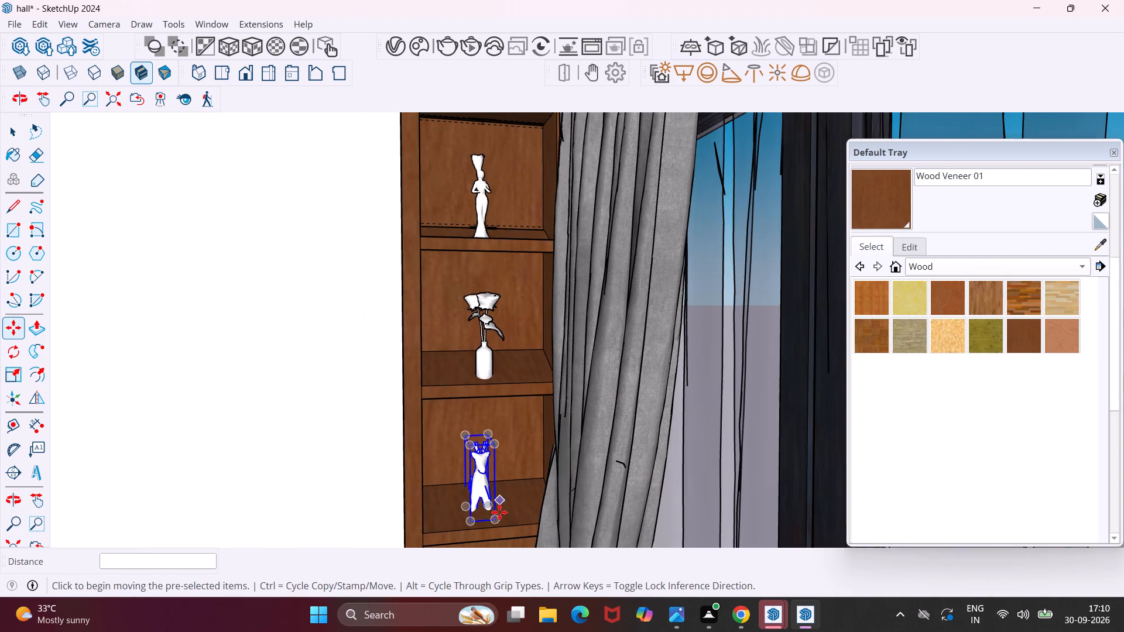
scroll(494, 530, up, 20)
scroll(494, 530, up, 1)
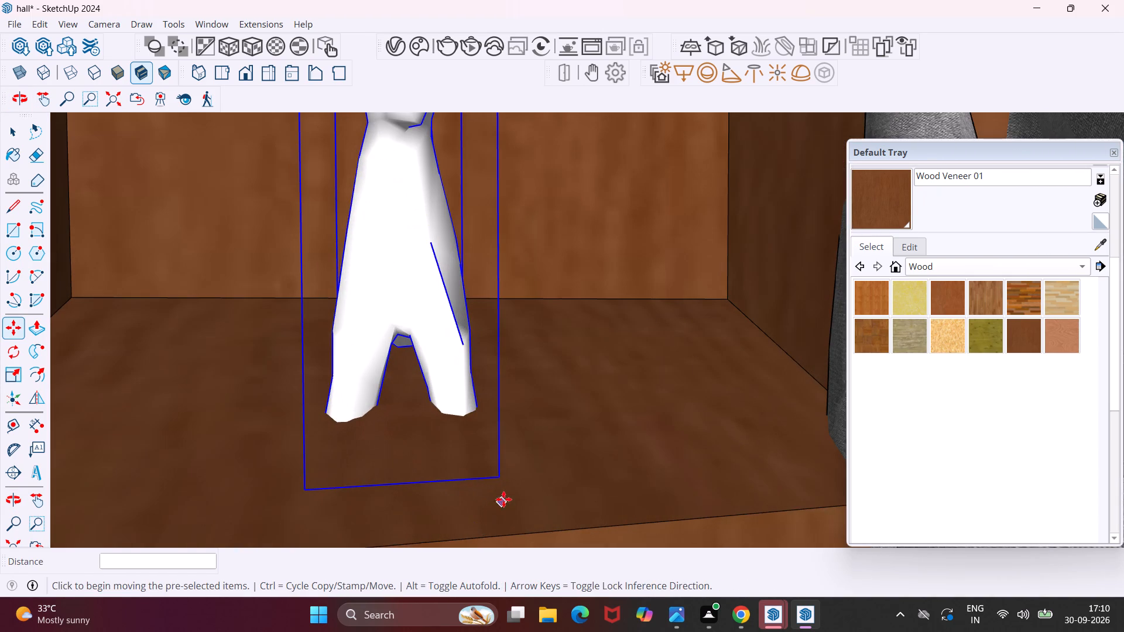
click(499, 476)
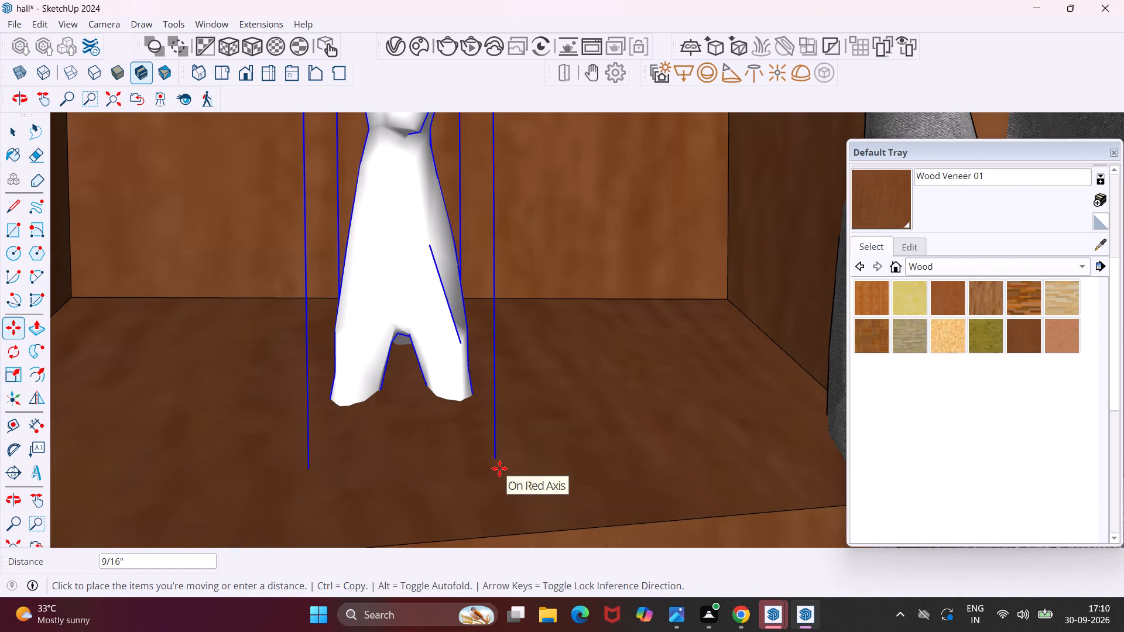
click(499, 483)
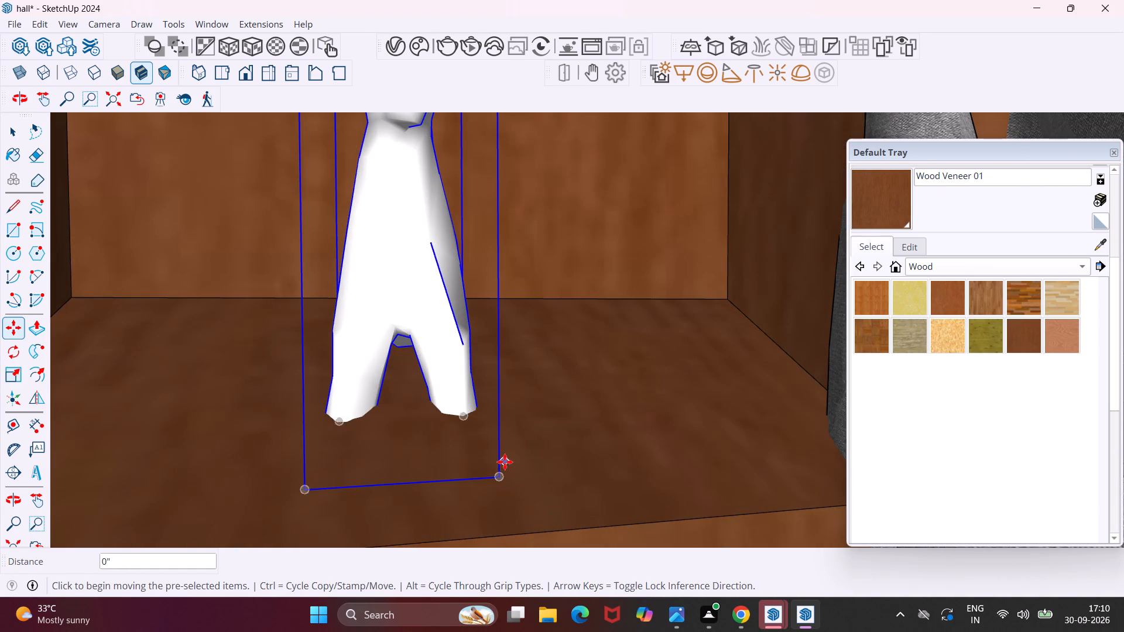
scroll(505, 462, down, 18)
scroll(505, 461, down, 11)
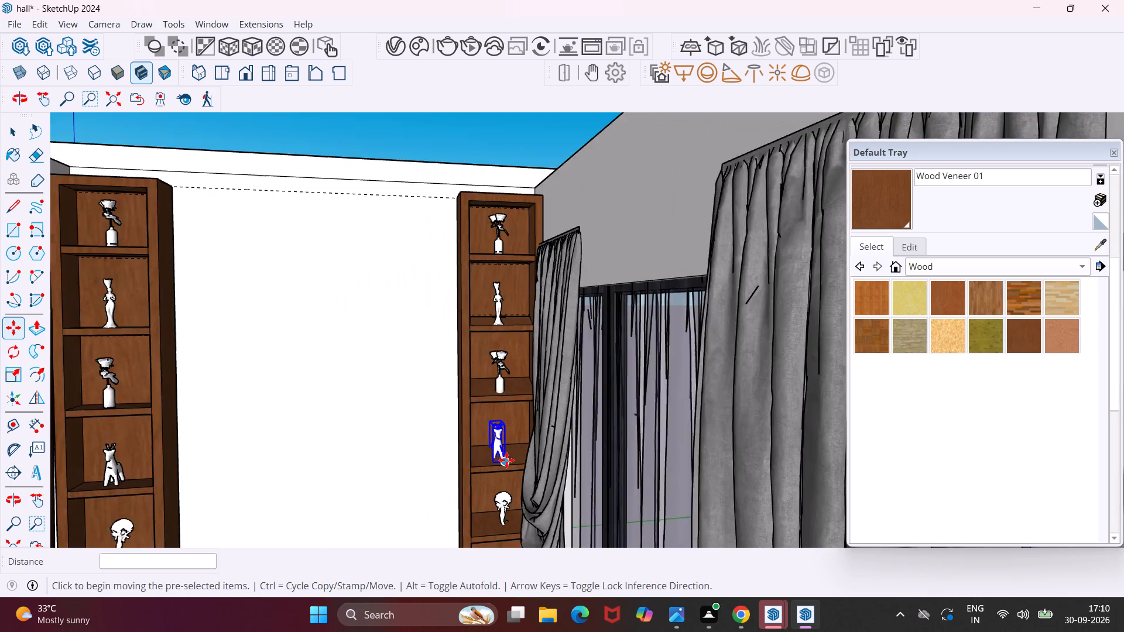
scroll(506, 460, up, 1)
scroll(507, 458, down, 7)
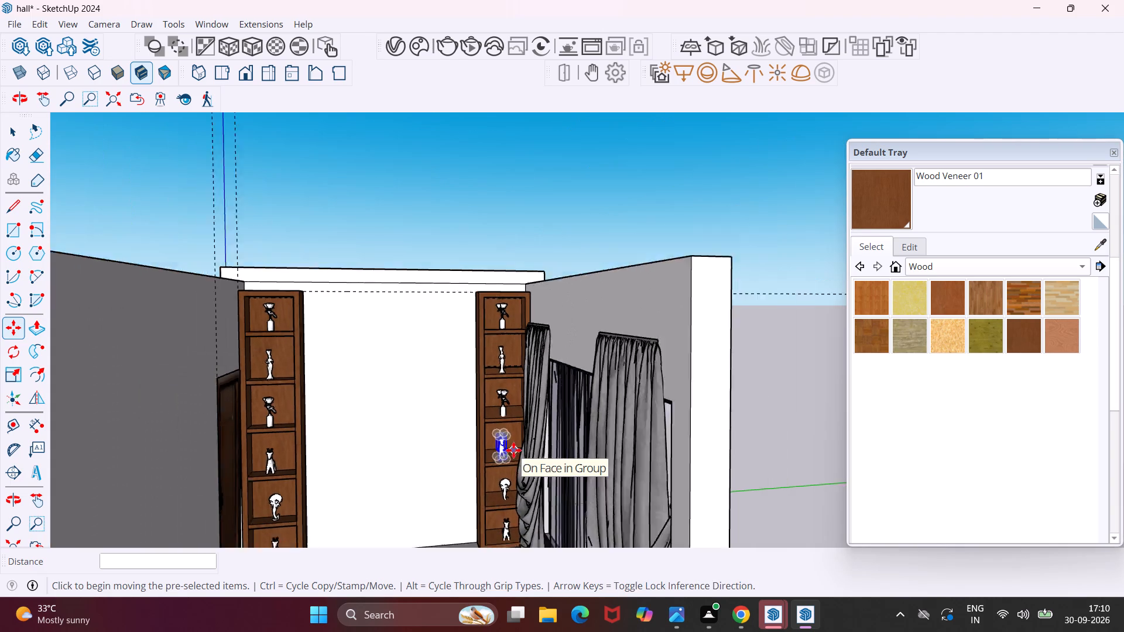
scroll(513, 450, down, 3)
key(Escape)
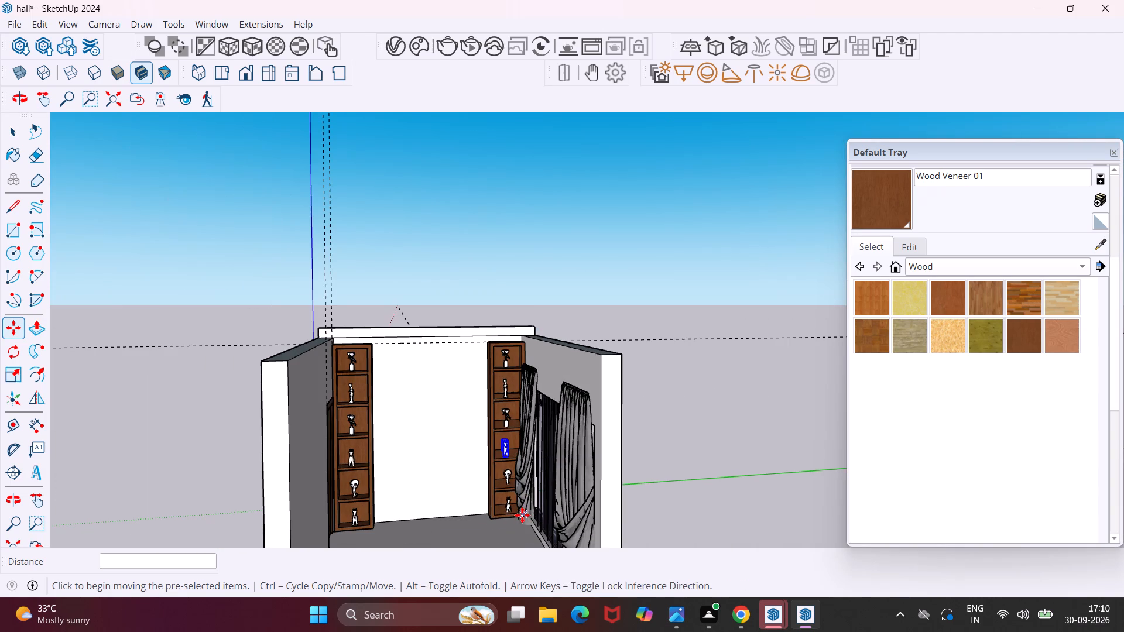
Raise the deer figurine in the bottom compartment of the curtain-side shelving unit about 7/8".
key(space)
scroll(512, 509, up, 15)
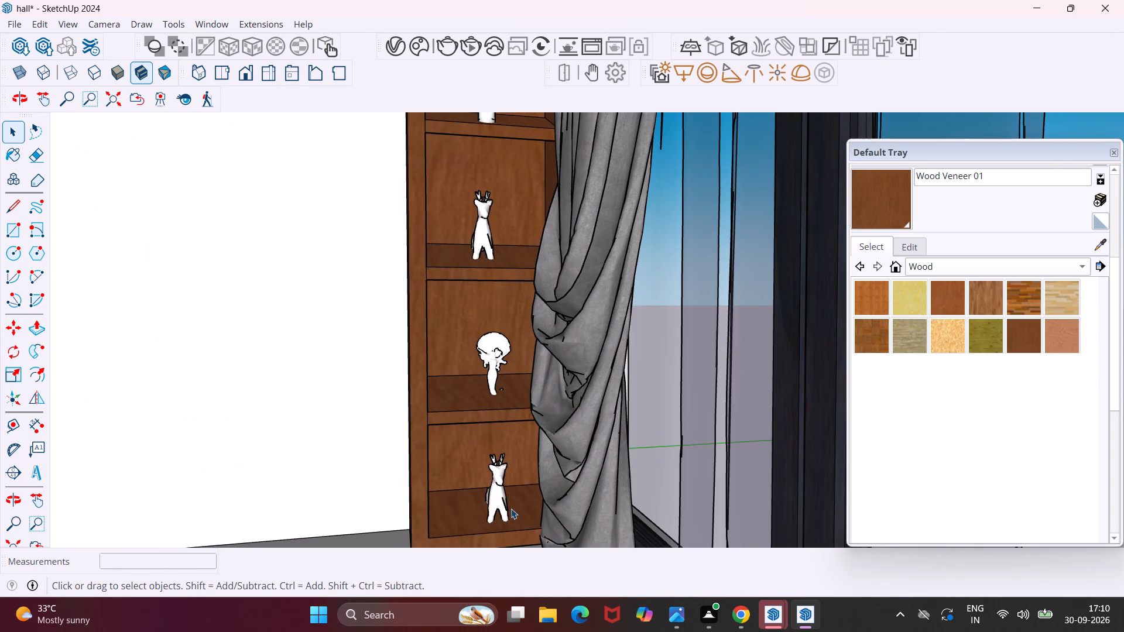
click(500, 504)
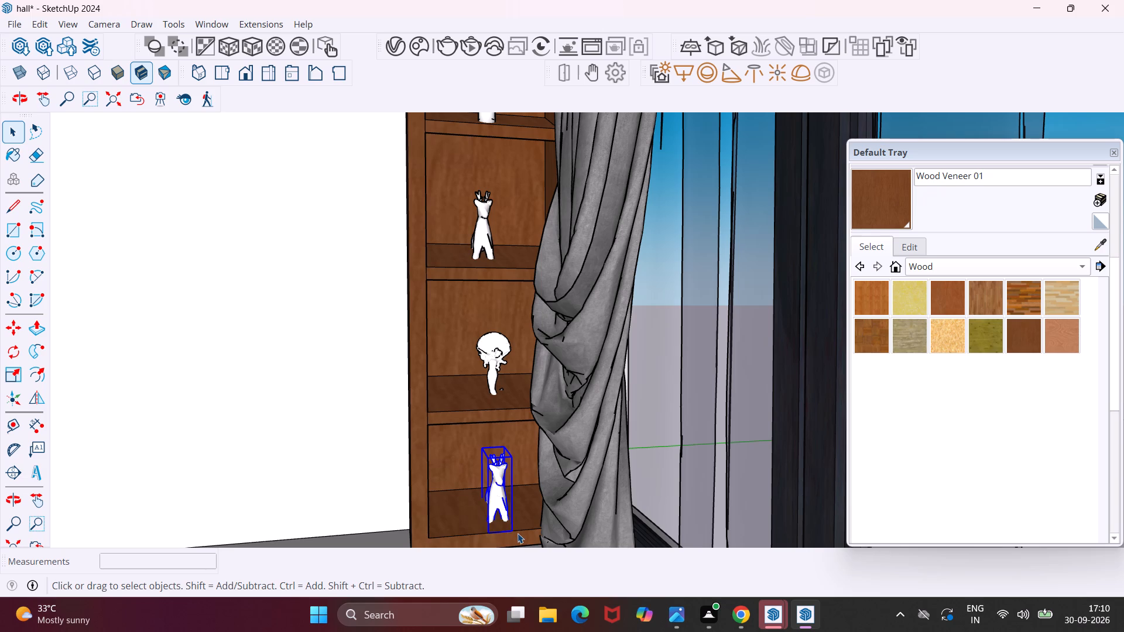
key(m)
scroll(515, 533, up, 9)
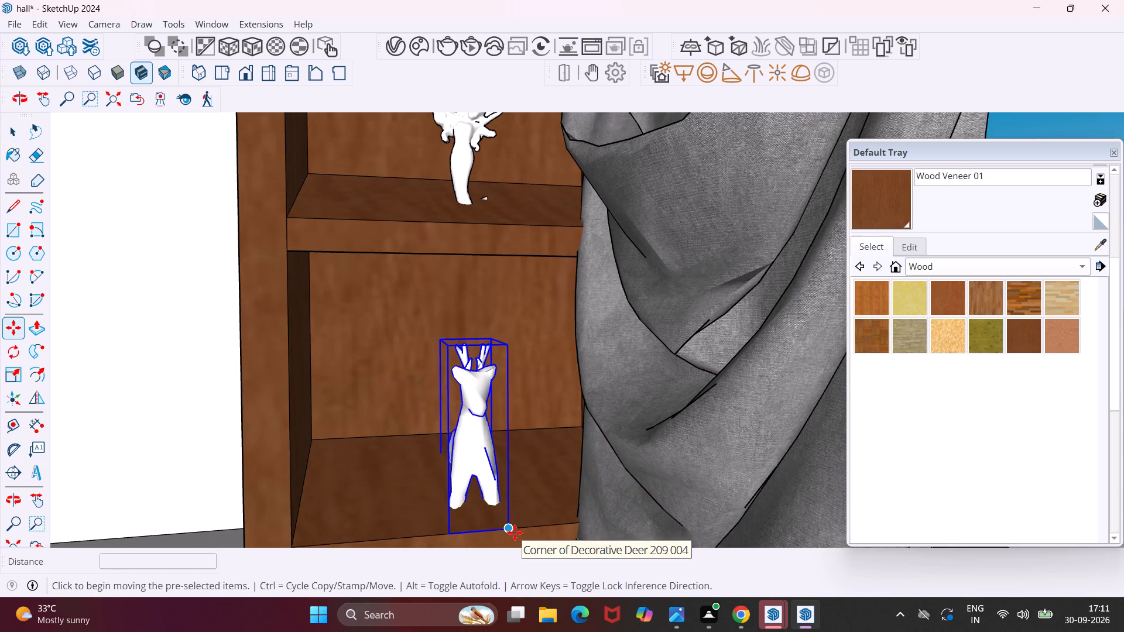
click(509, 527)
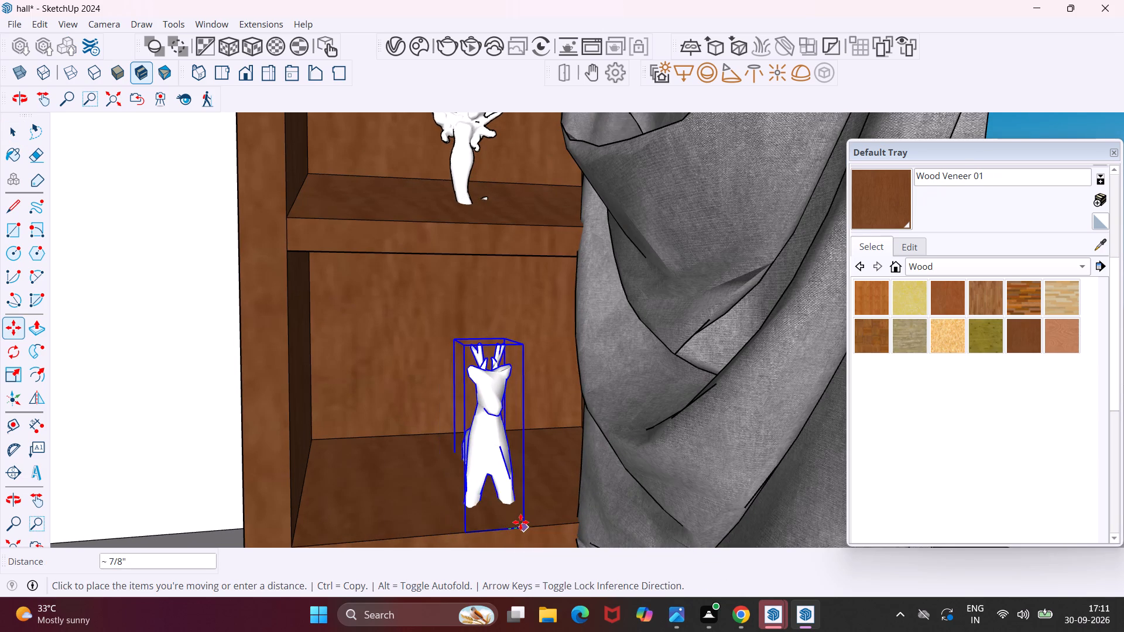
click(516, 514)
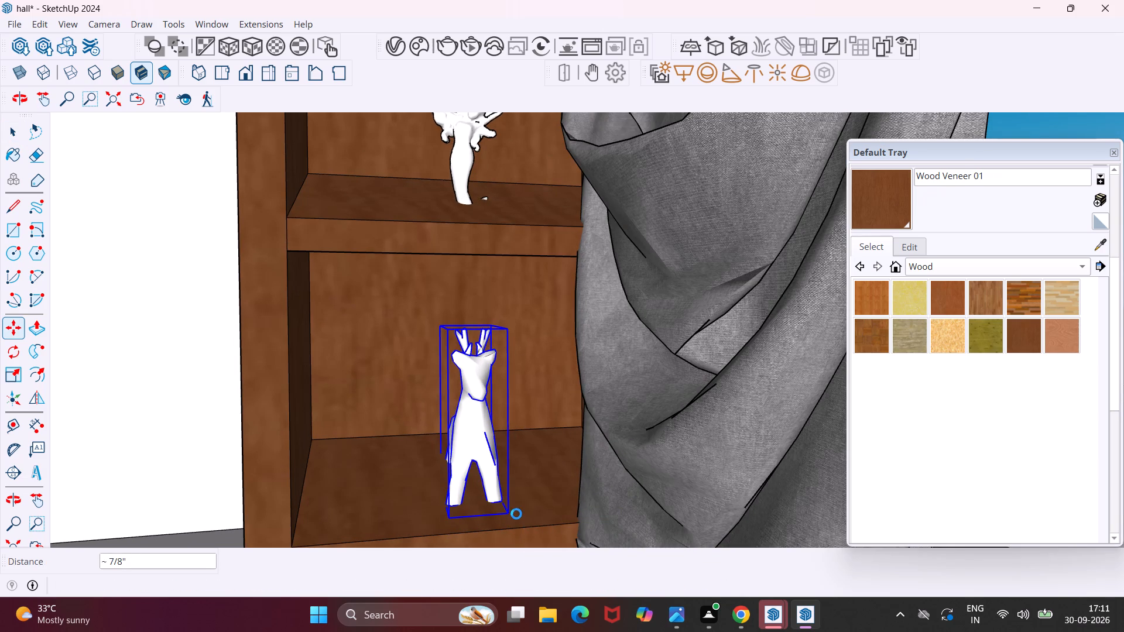
key(Escape)
key(space)
Move the TV stand outside the hall about 23' 1 1/4", so its rear bottom corner meets the end wall and curtain-side shelving unit at the floor.
scroll(485, 479, down, 10)
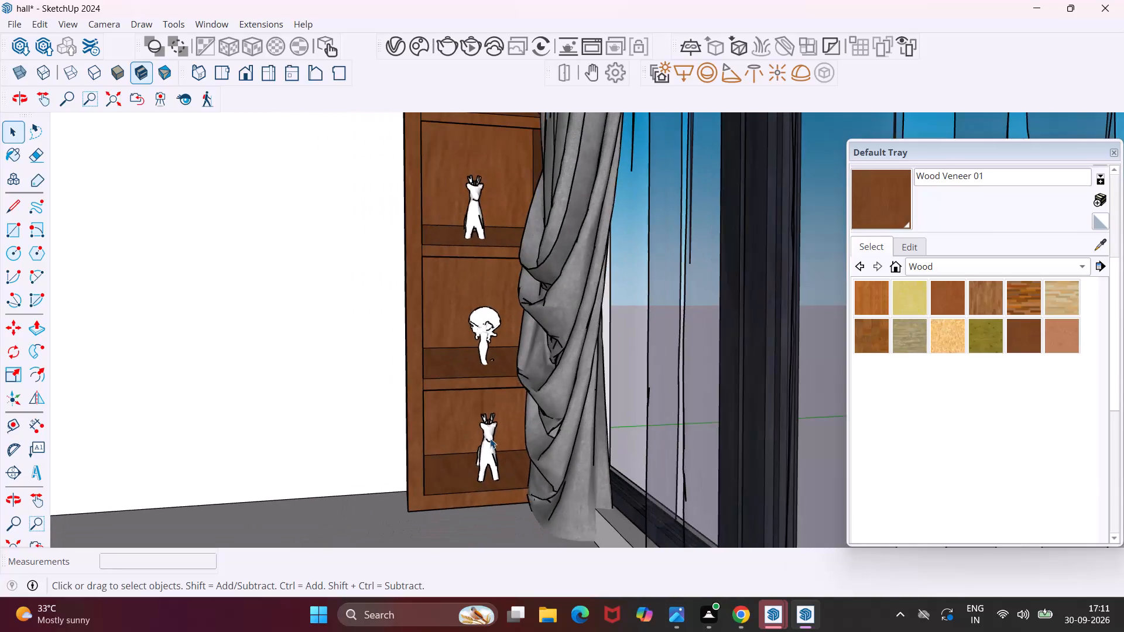
scroll(485, 435, down, 15)
scroll(316, 462, down, 6)
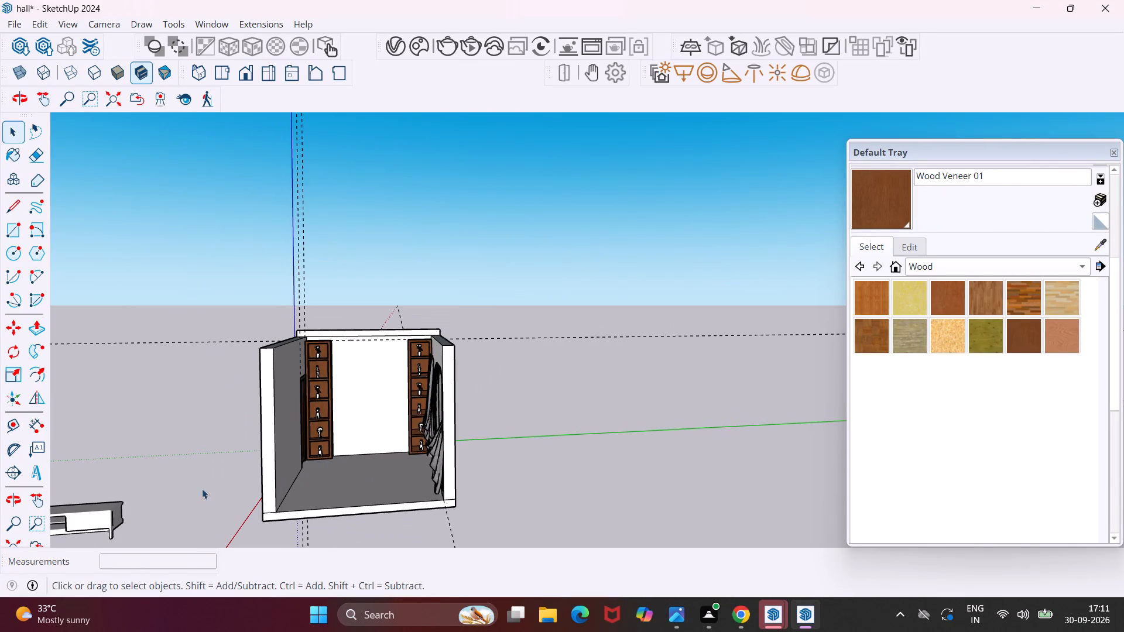
scroll(183, 489, down, 7)
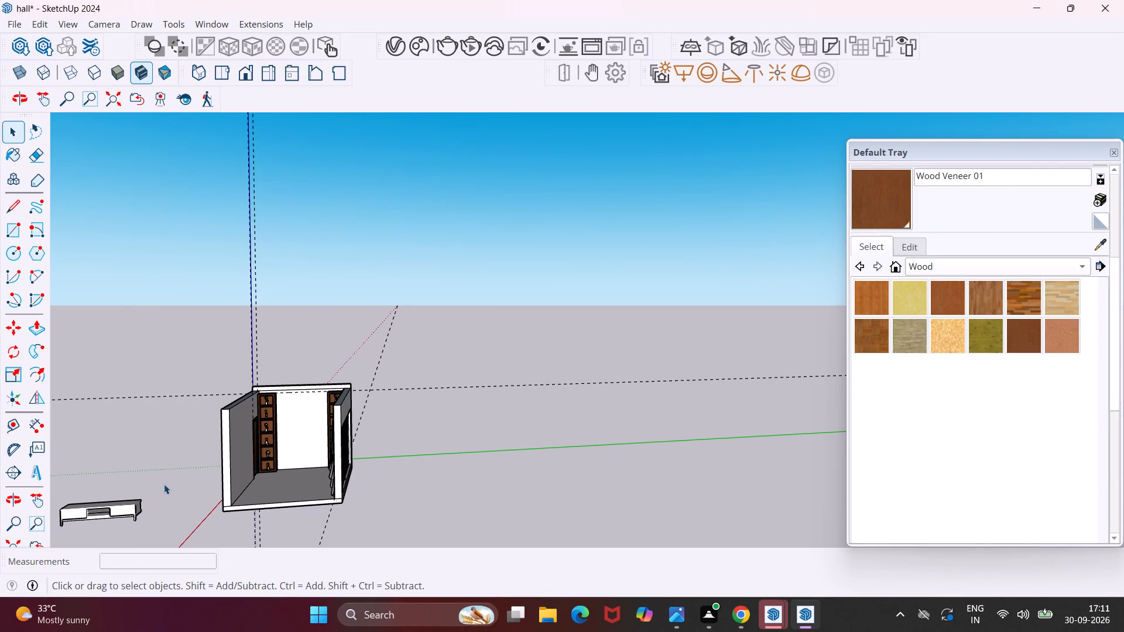
drag(164, 484, 55, 530)
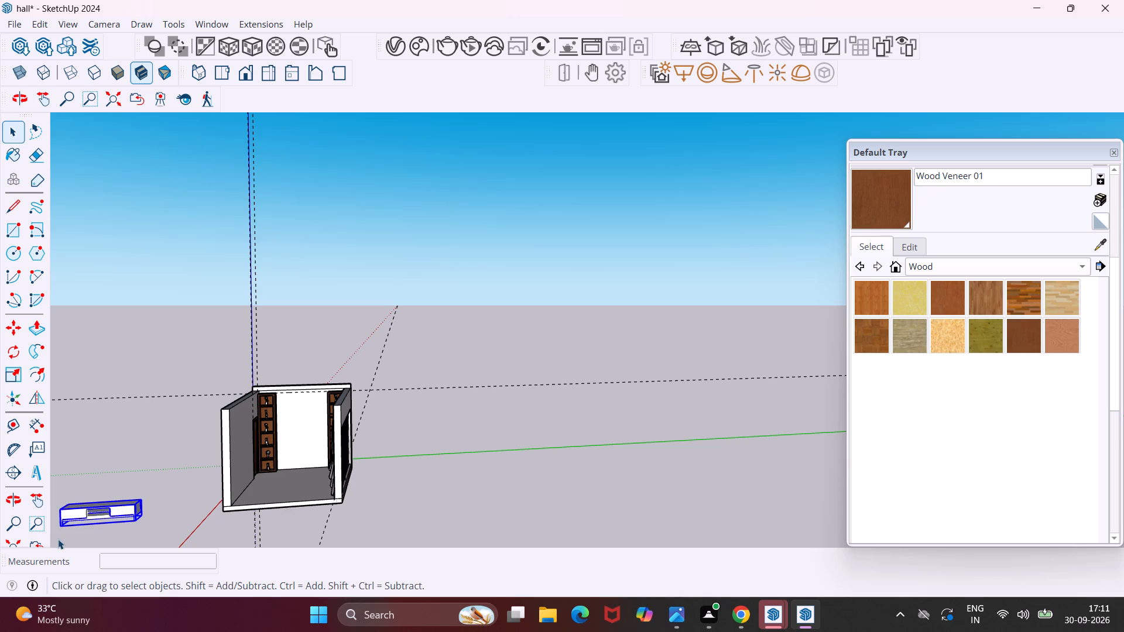
key(m)
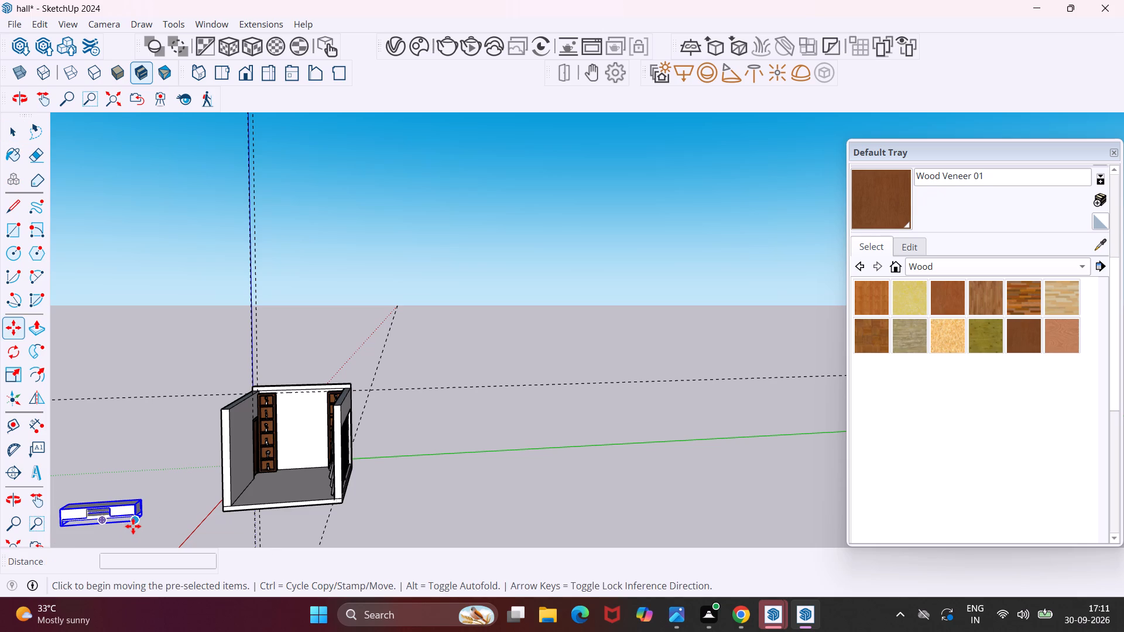
scroll(140, 526, up, 11)
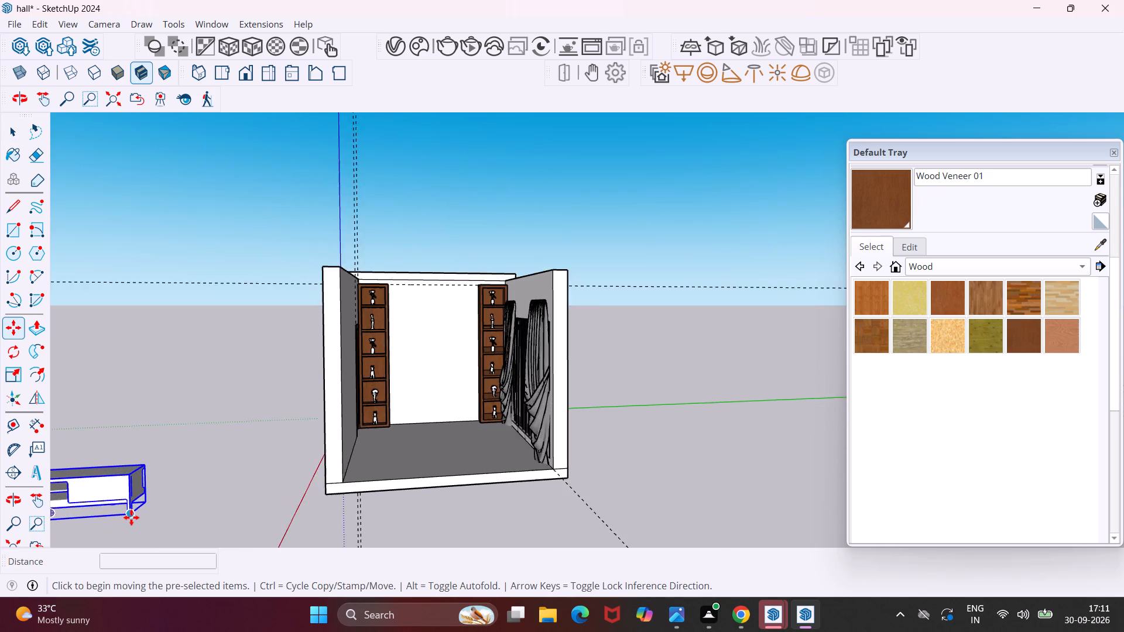
scroll(131, 517, up, 7)
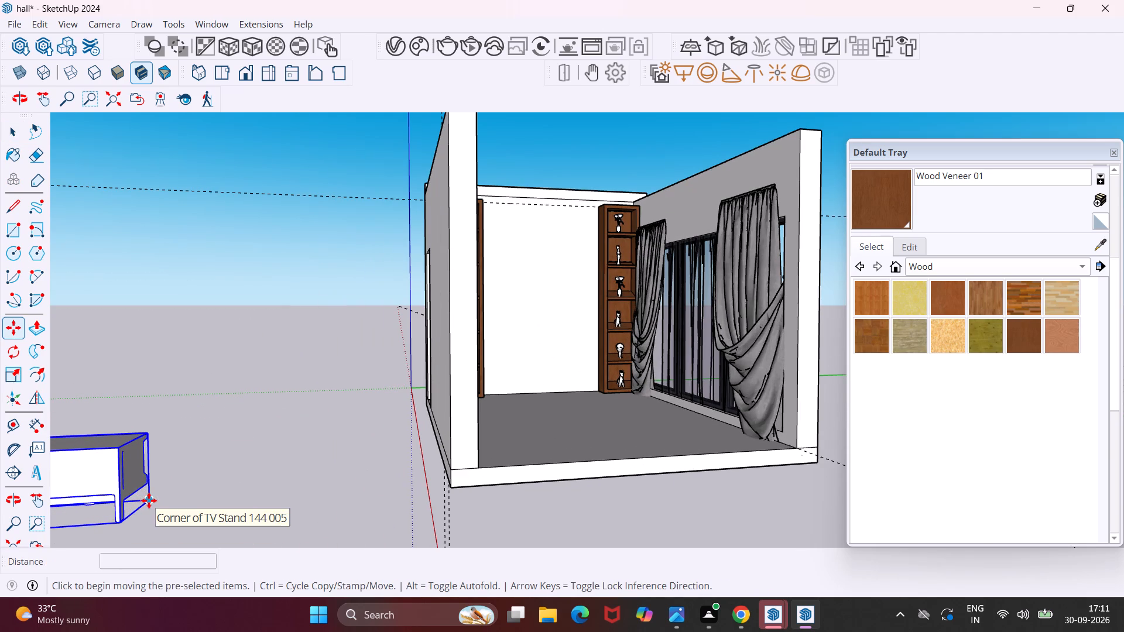
click(149, 500)
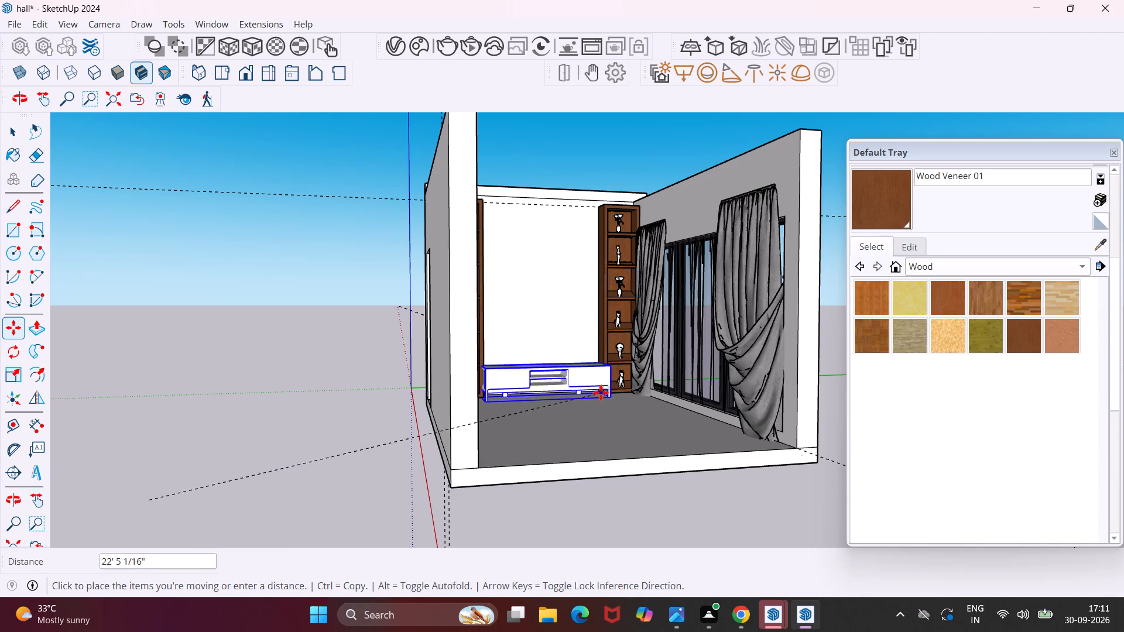
scroll(600, 391, up, 16)
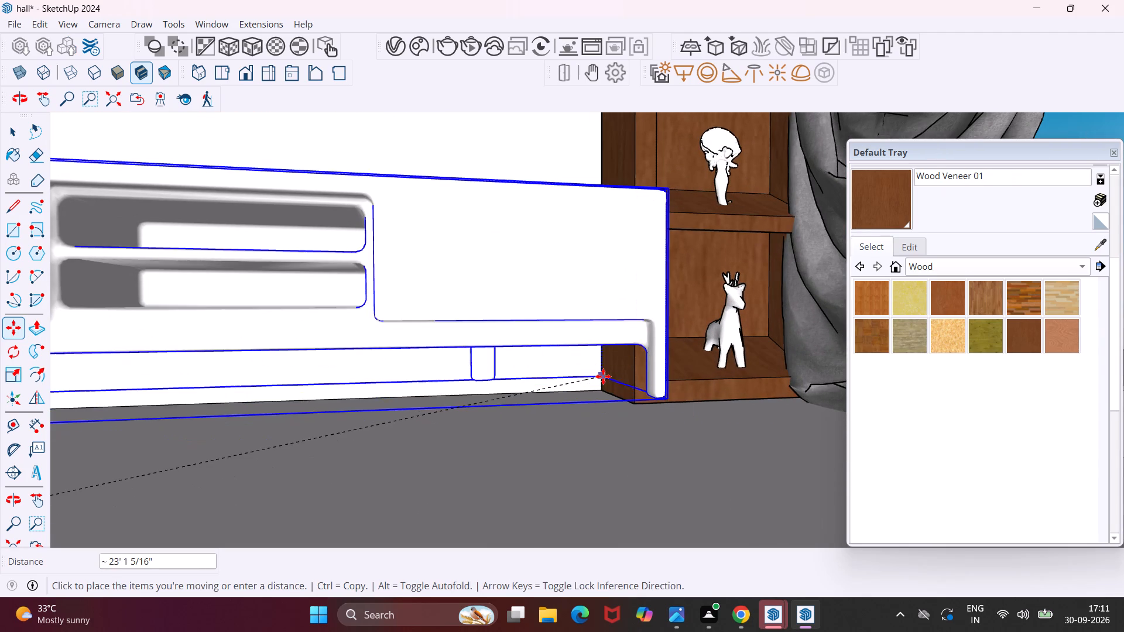
scroll(598, 387, up, 15)
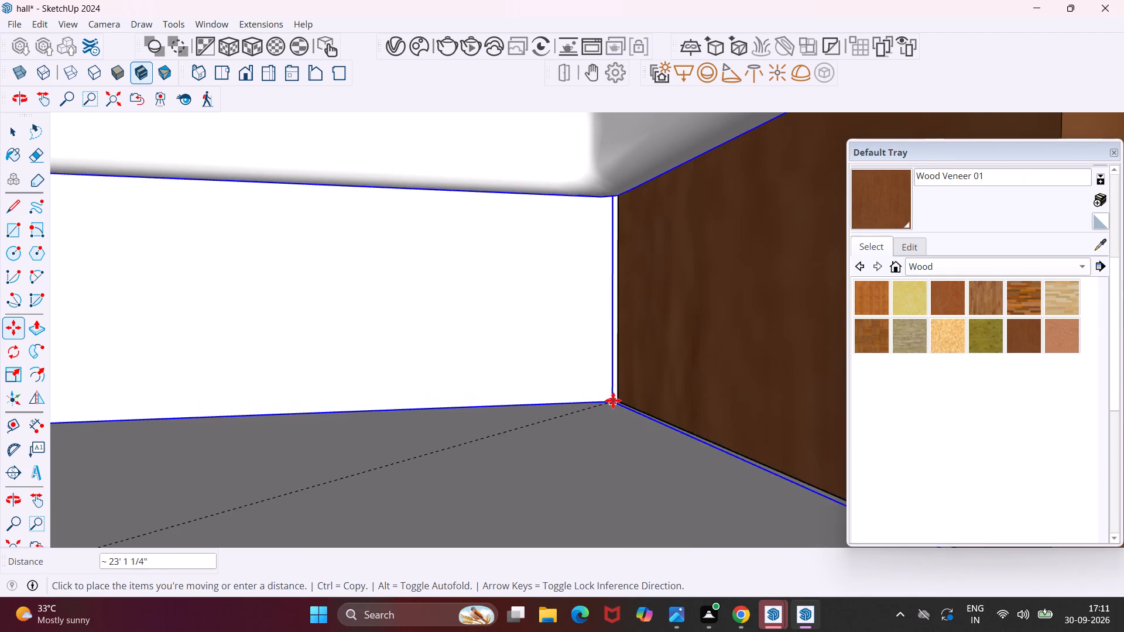
click(615, 401)
scroll(597, 381, down, 6)
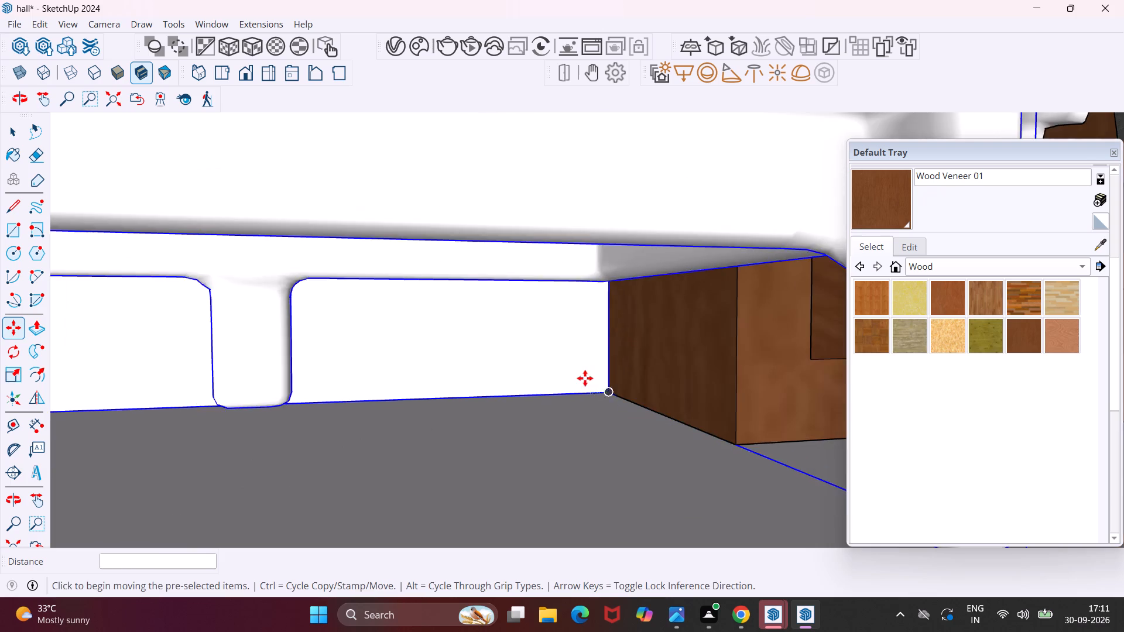
scroll(582, 377, down, 19)
scroll(565, 377, down, 5)
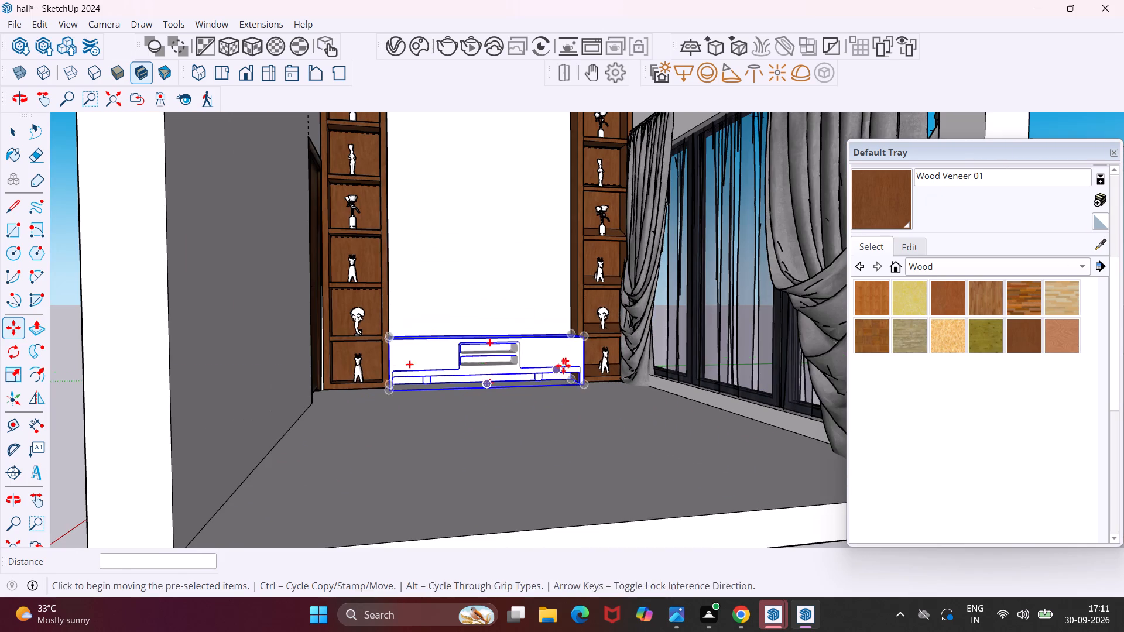
middle_drag(560, 342, 534, 400)
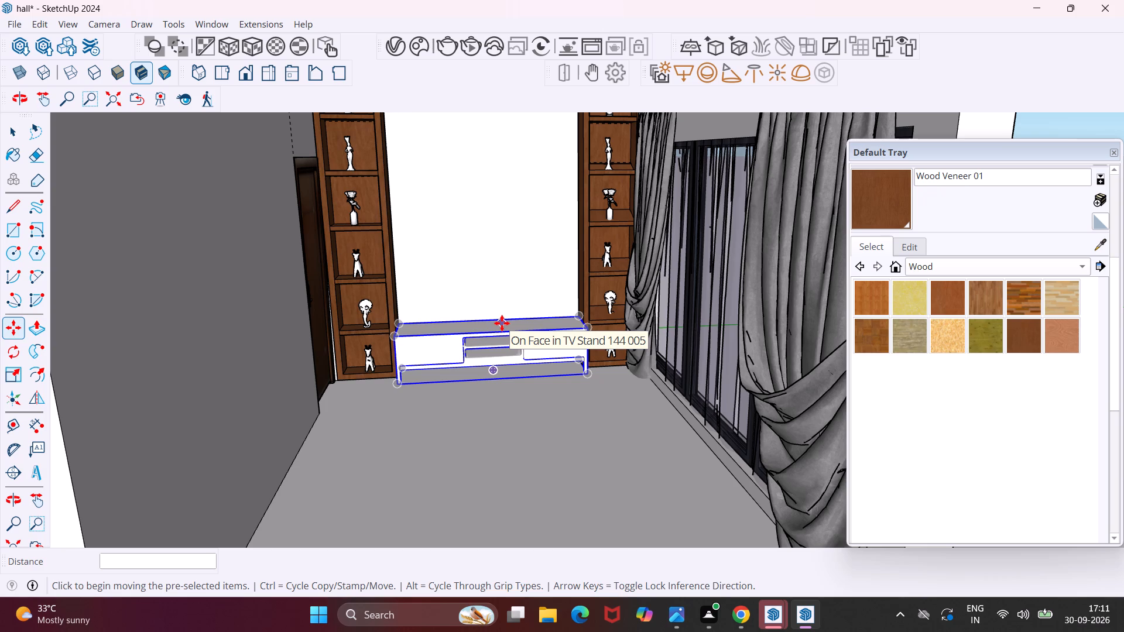
key(Escape)
Scale the TV stand's depth by about 0.57 along the green axis, bringing its front in line with the shelving units' front faces.
key(space)
click(499, 329)
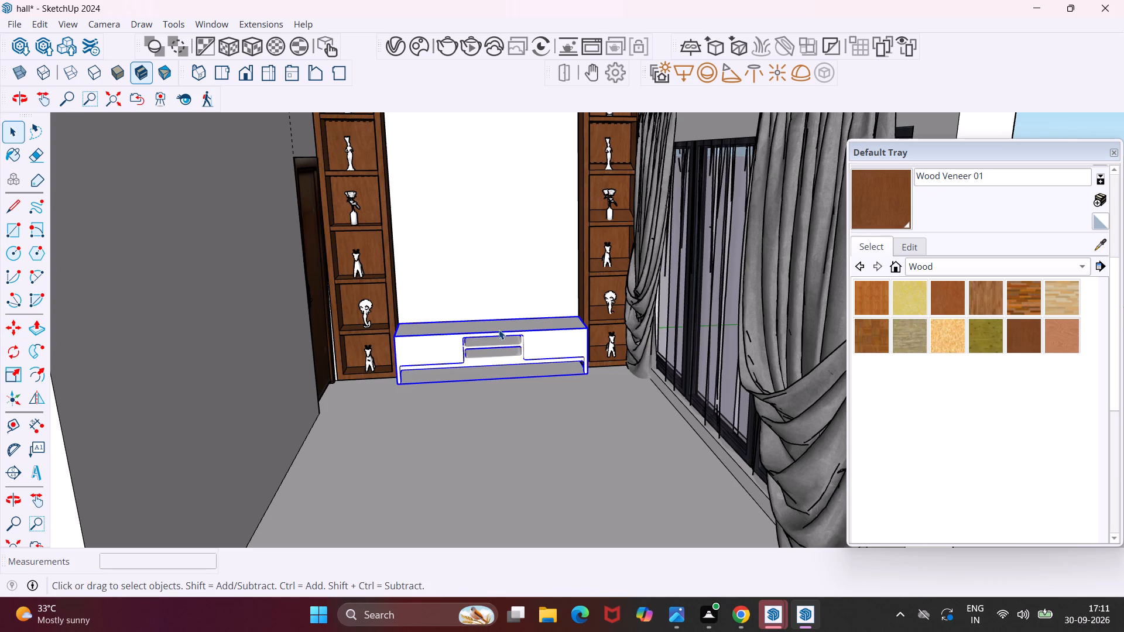
middle_drag(499, 329, 501, 442)
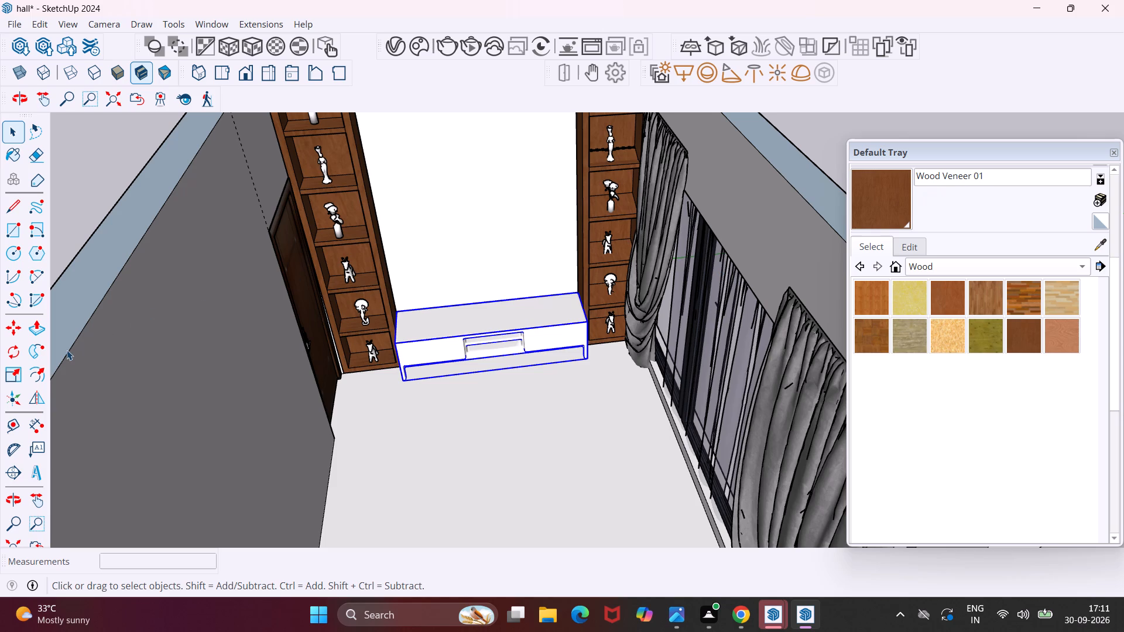
click(21, 367)
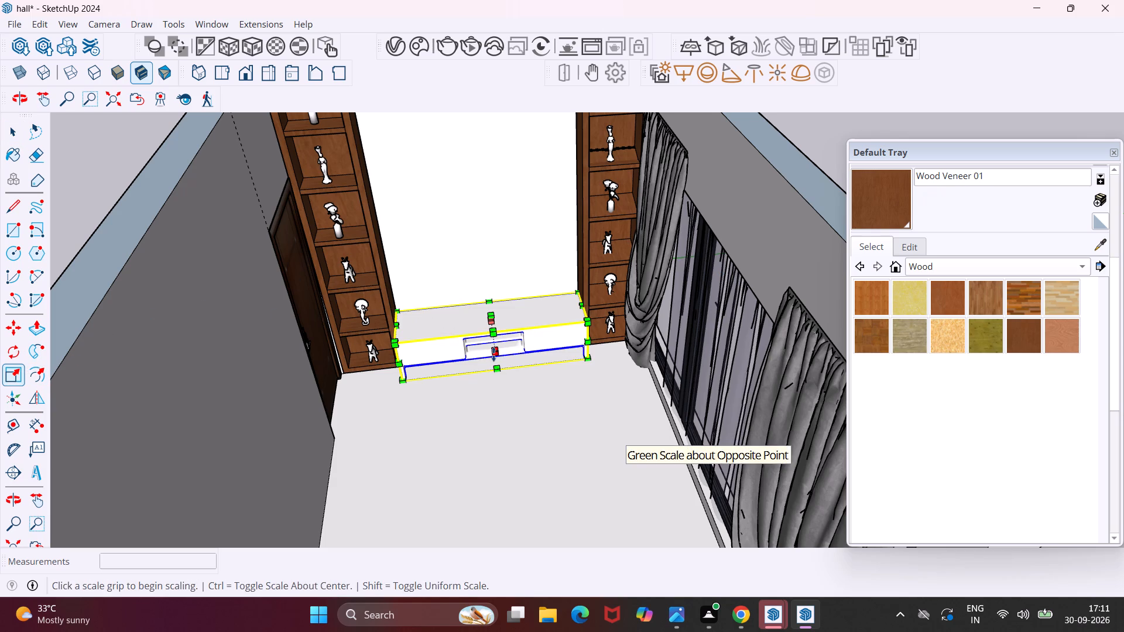
click(495, 354)
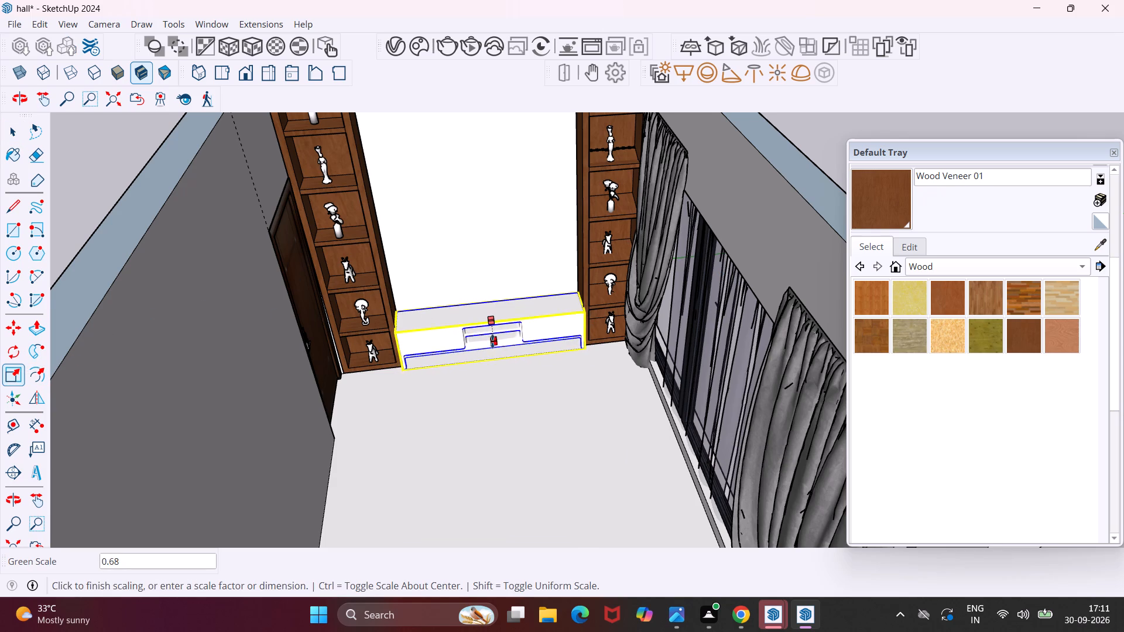
middle_drag(492, 341, 550, 227)
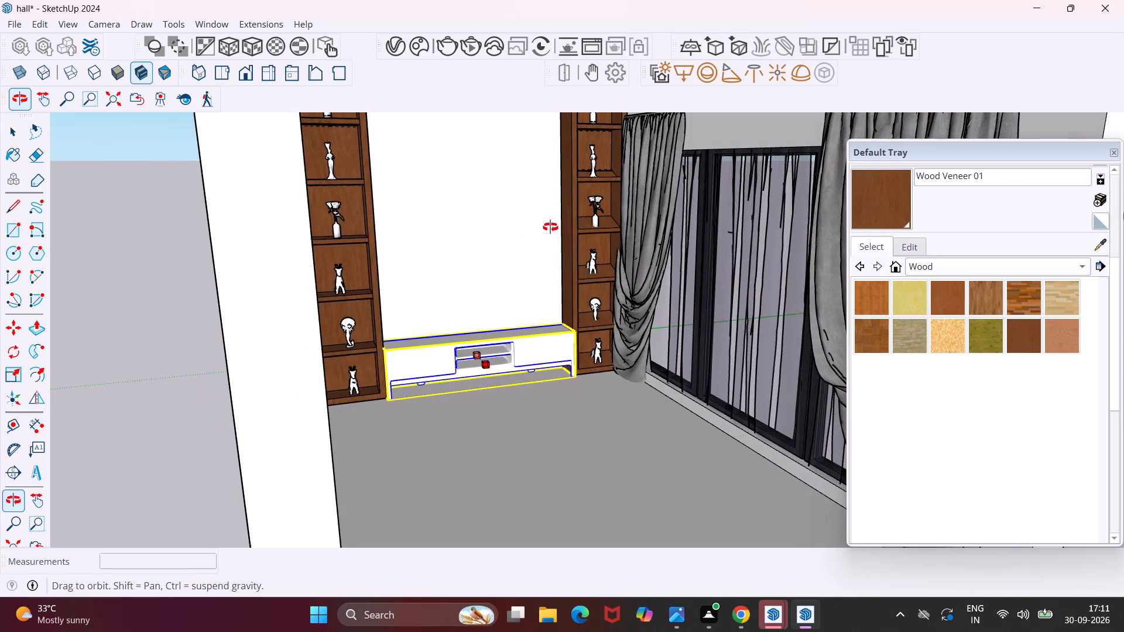
middle_drag(550, 227, 551, 227)
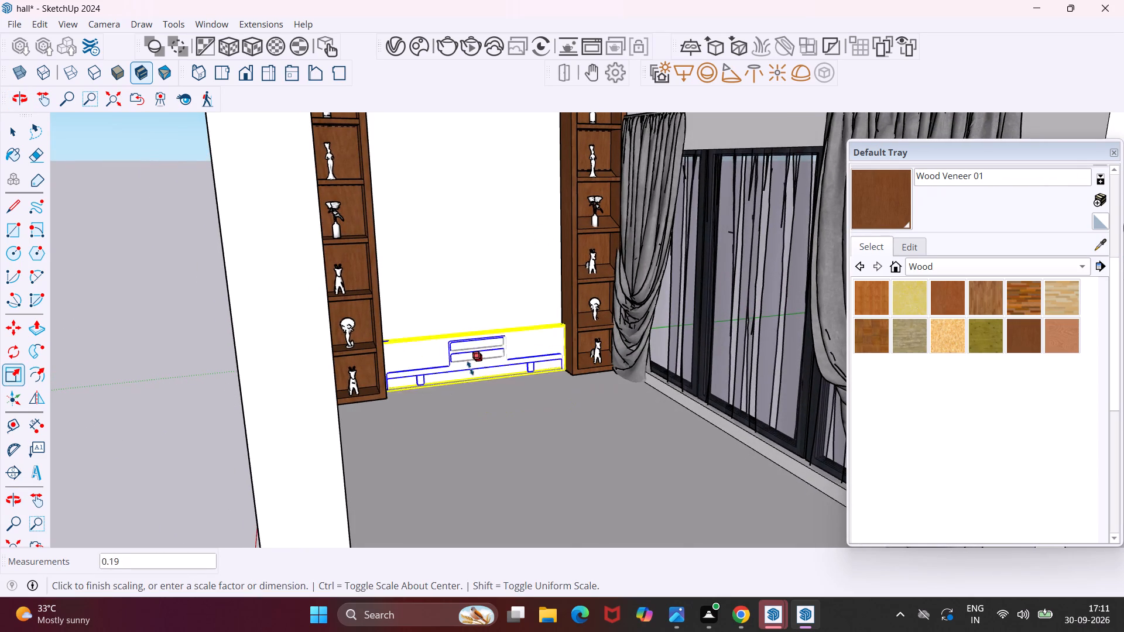
scroll(464, 368, up, 5)
middle_drag(464, 367, 521, 363)
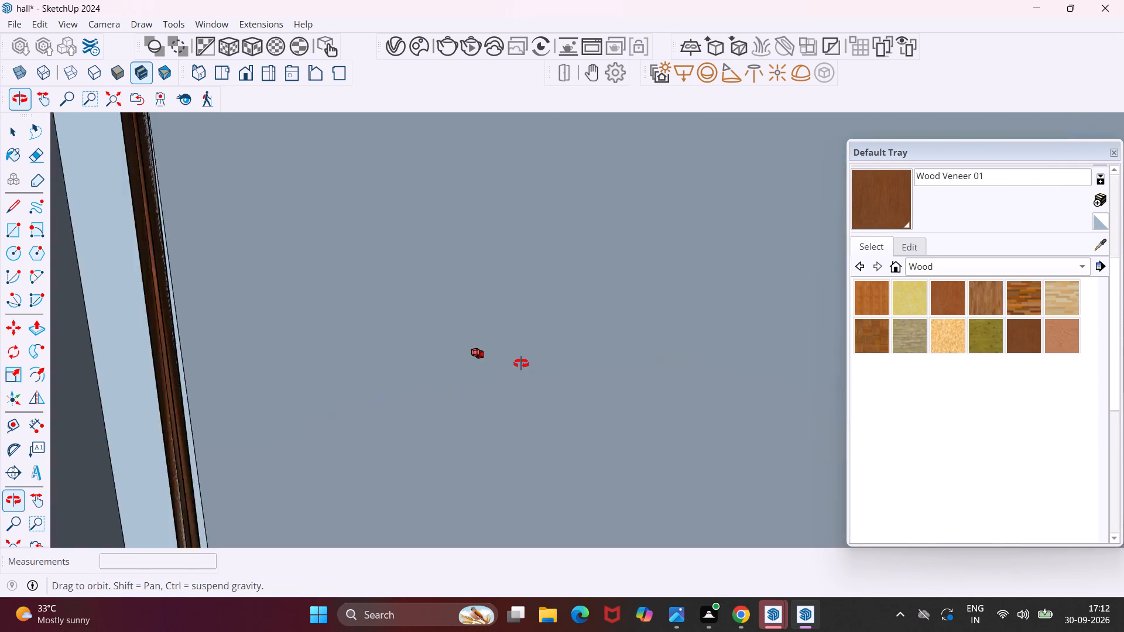
middle_drag(521, 363, 466, 375)
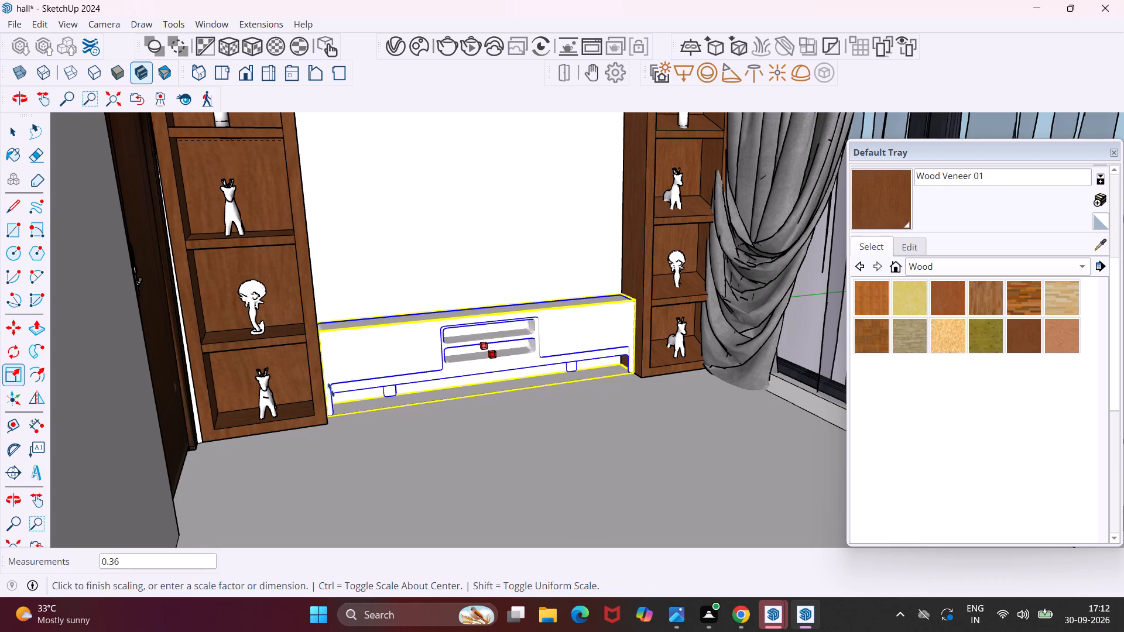
scroll(325, 388, up, 17)
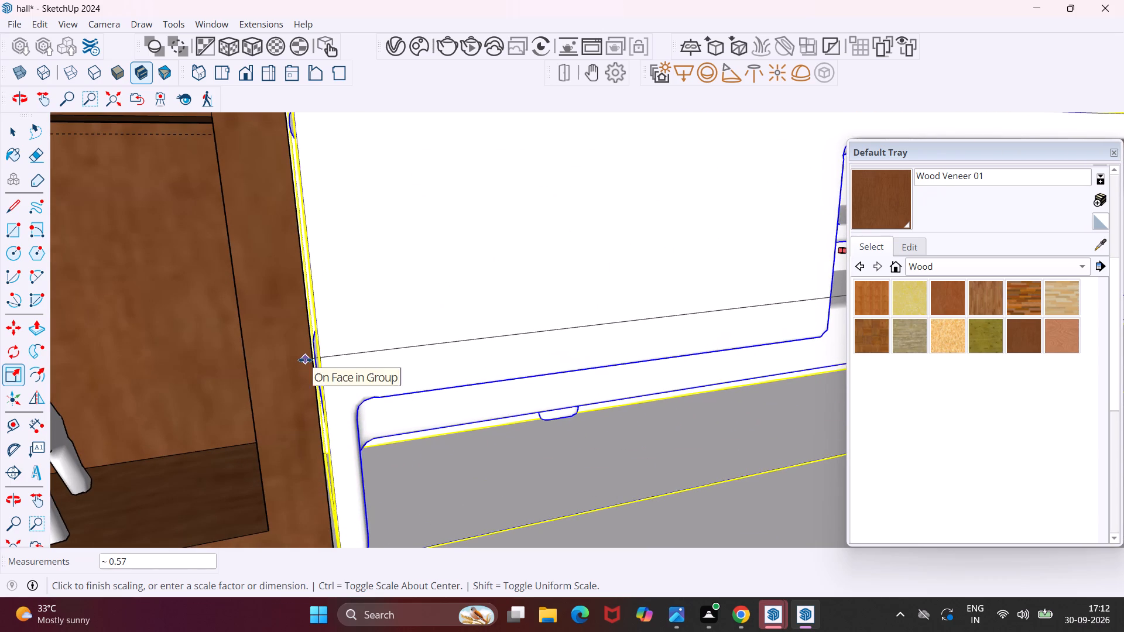
scroll(305, 359, up, 9)
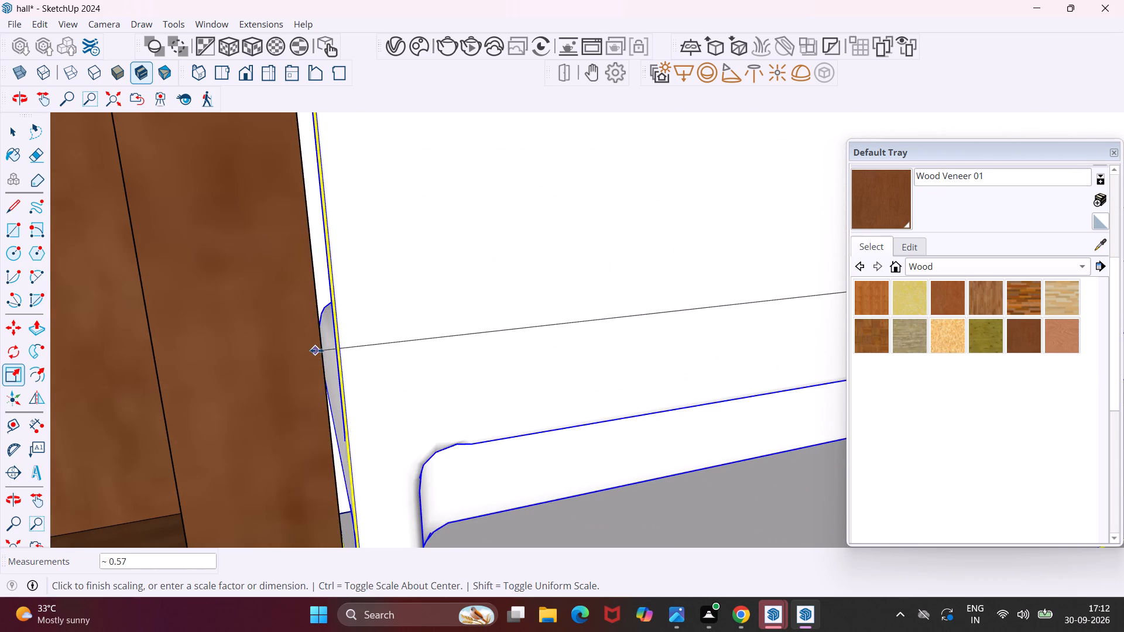
click(317, 351)
middle_drag(321, 334, 338, 334)
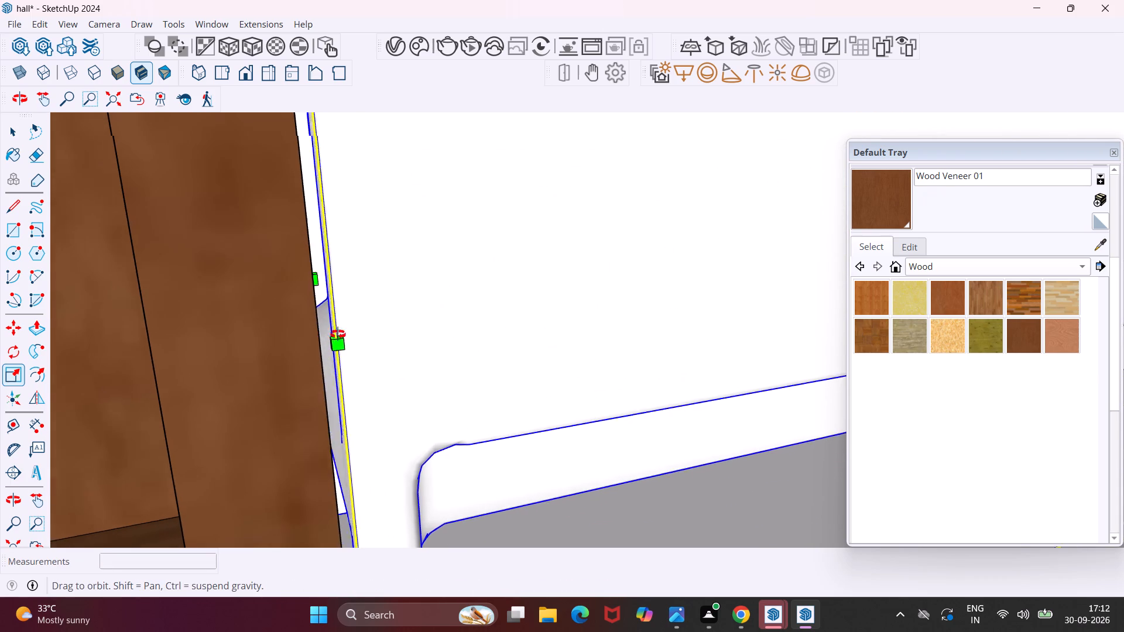
middle_drag(338, 334, 420, 335)
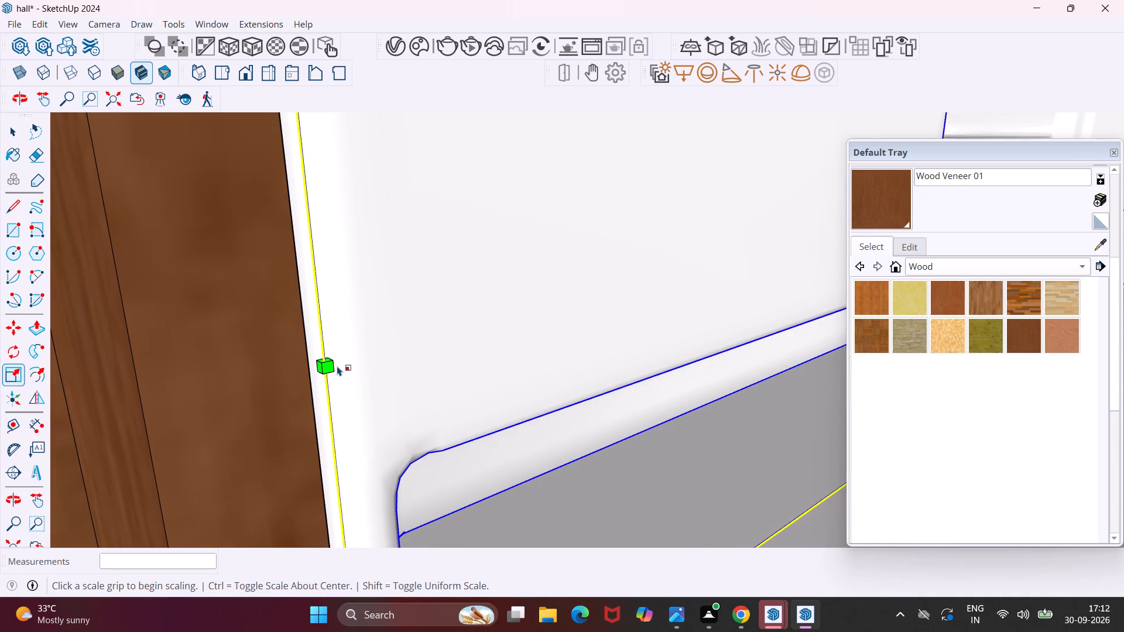
scroll(337, 361, down, 2)
middle_drag(484, 335, 309, 366)
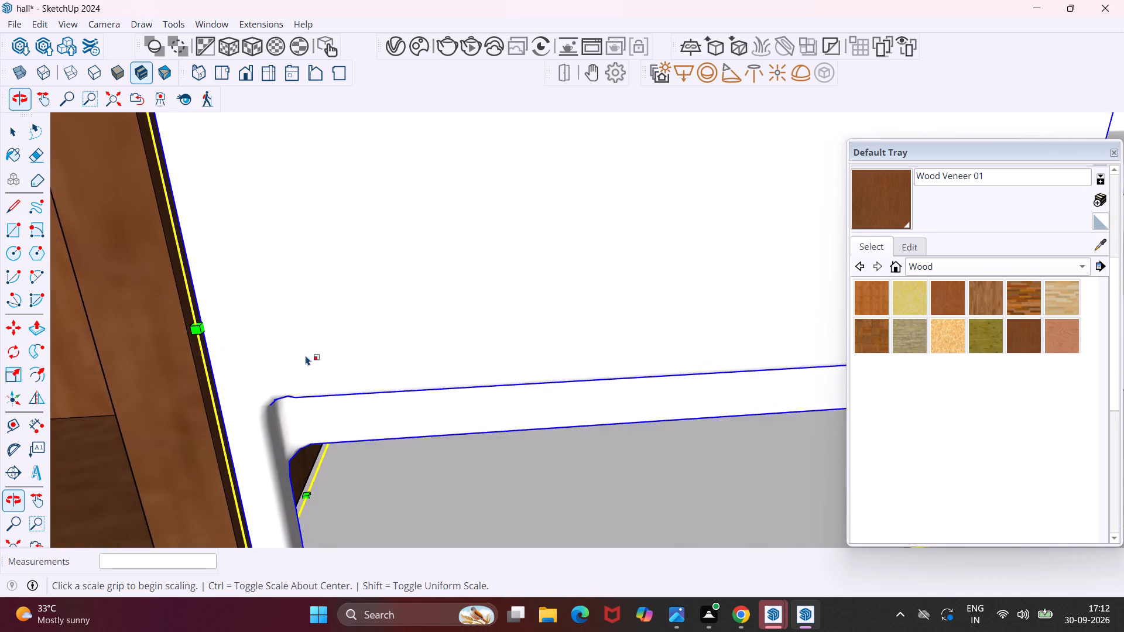
scroll(304, 354, down, 17)
scroll(361, 338, down, 2)
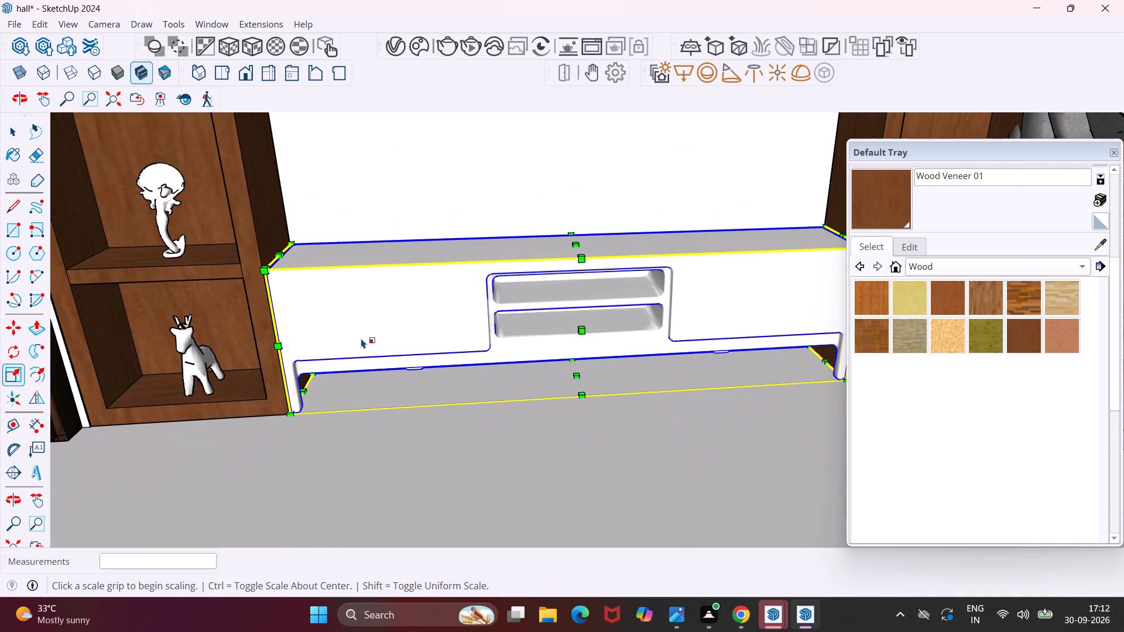
scroll(361, 338, down, 13)
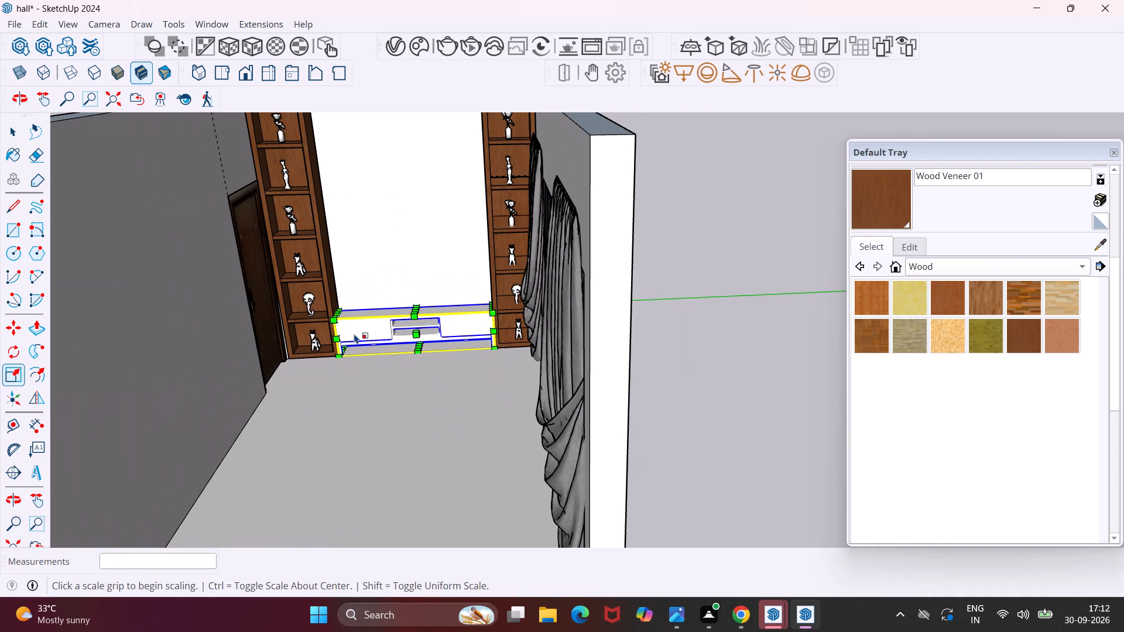
click(676, 374)
key(space)
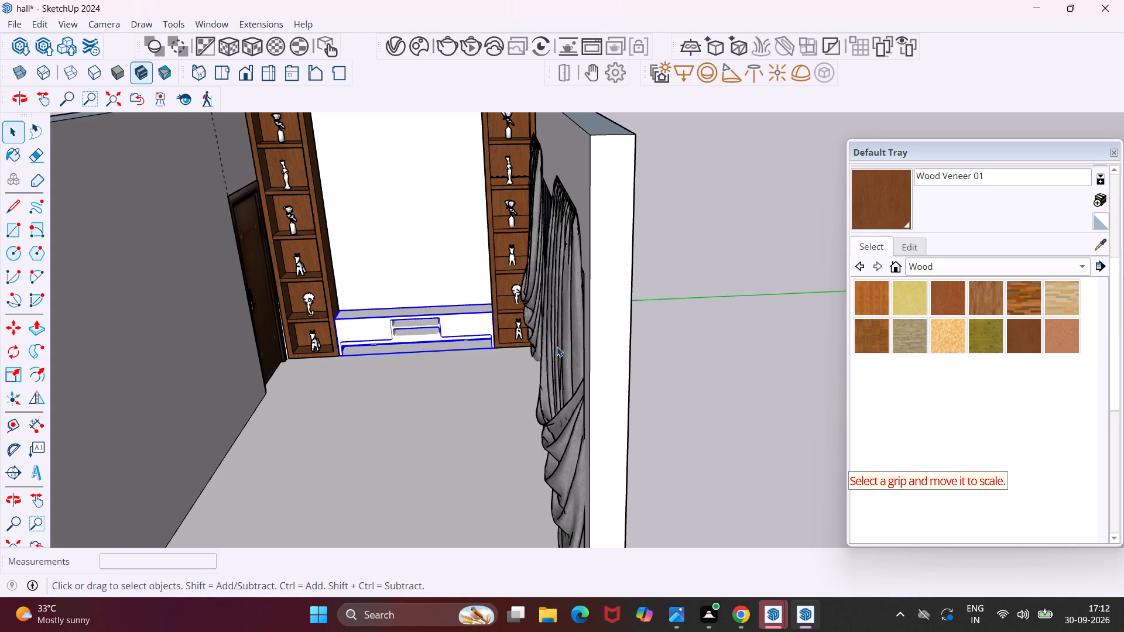
scroll(353, 317, down, 5)
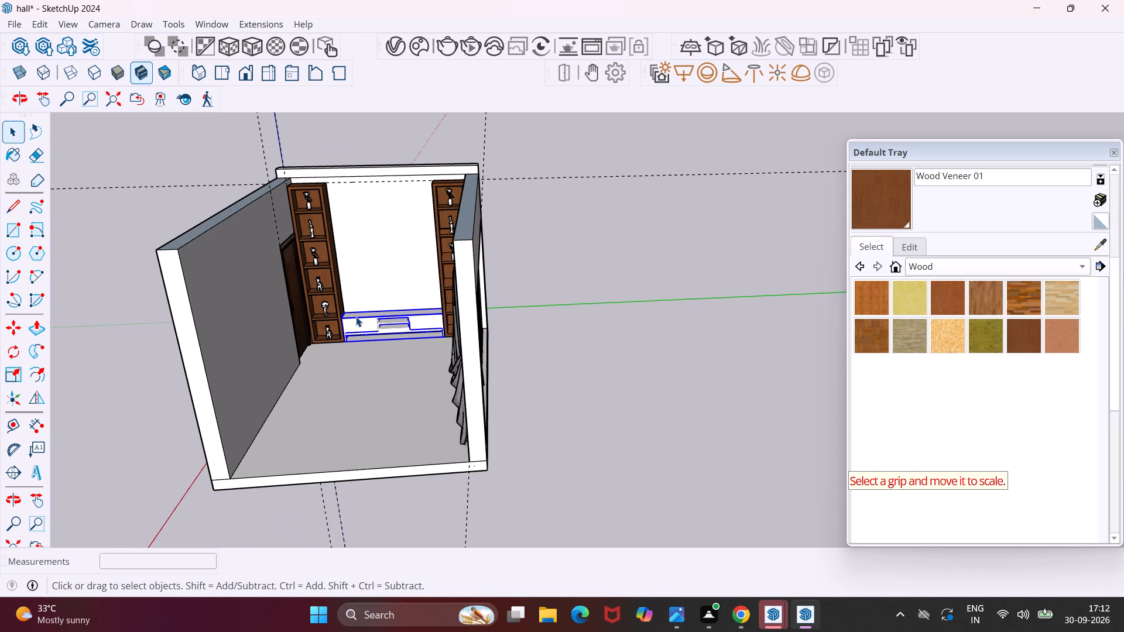
click(521, 345)
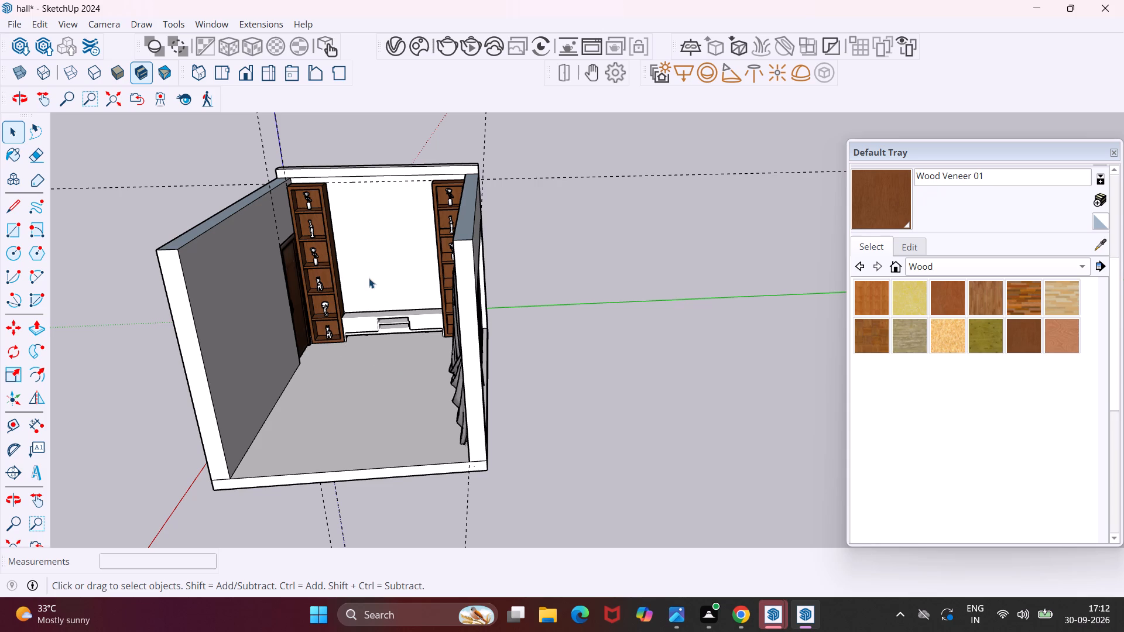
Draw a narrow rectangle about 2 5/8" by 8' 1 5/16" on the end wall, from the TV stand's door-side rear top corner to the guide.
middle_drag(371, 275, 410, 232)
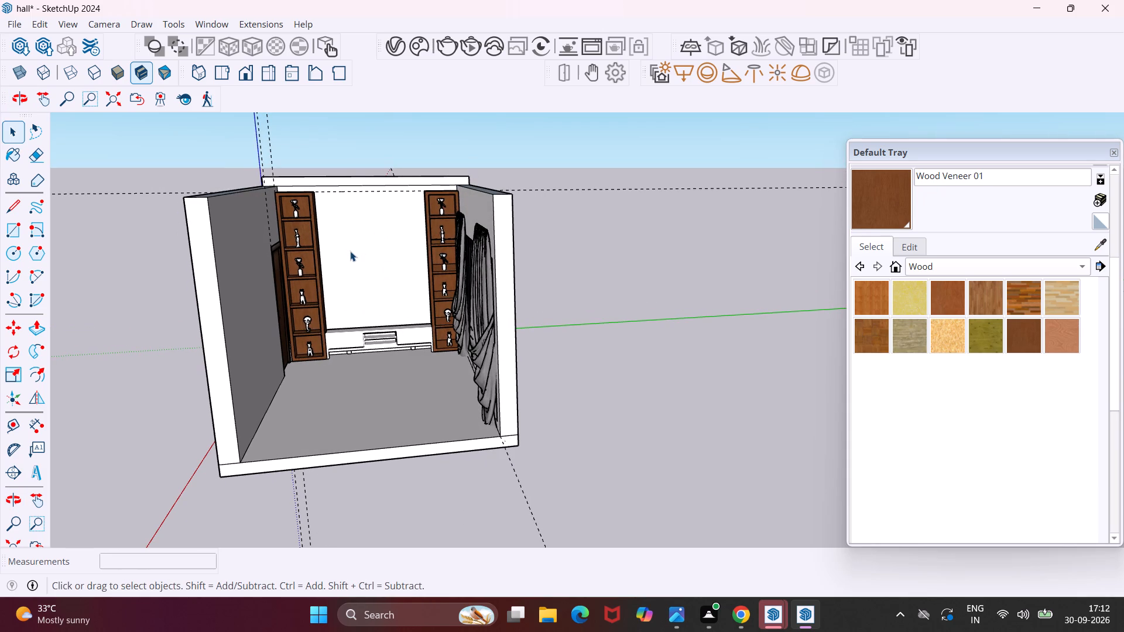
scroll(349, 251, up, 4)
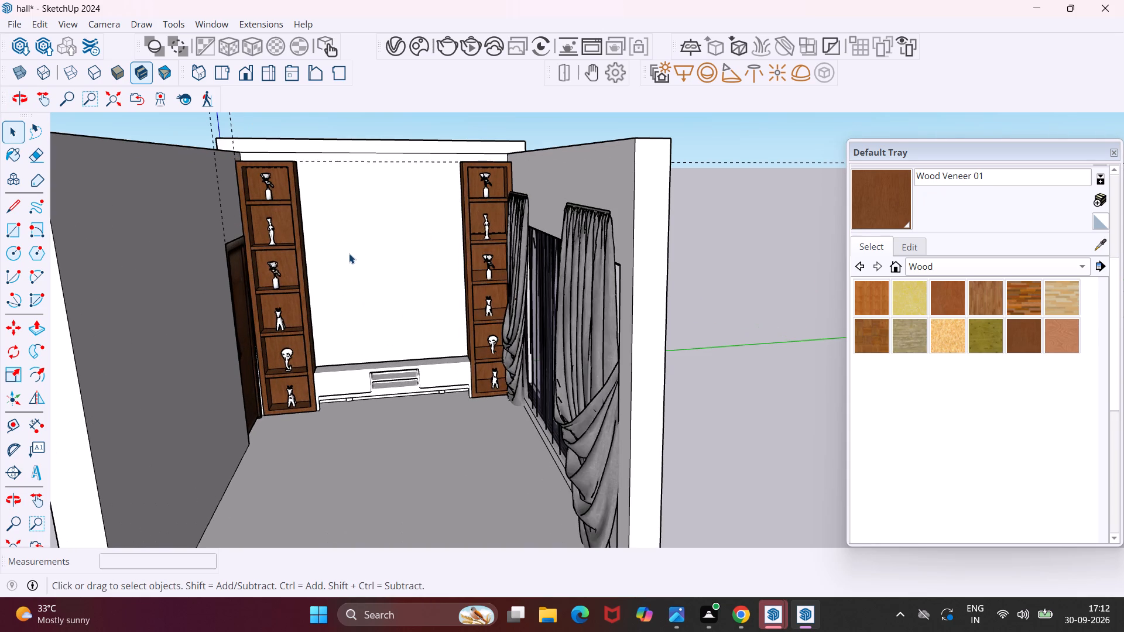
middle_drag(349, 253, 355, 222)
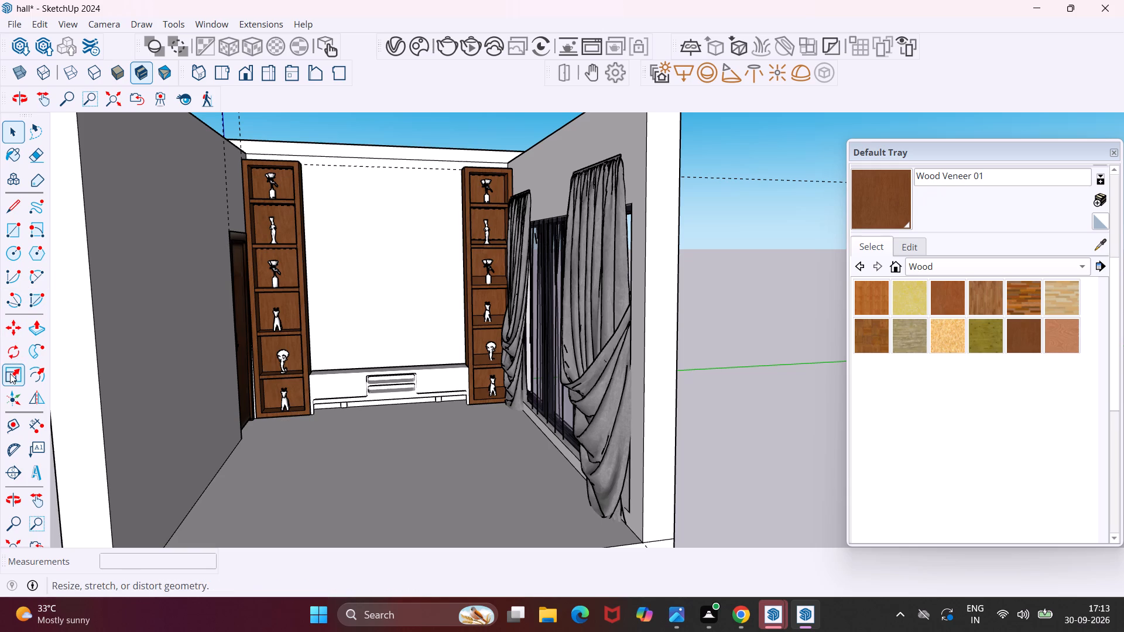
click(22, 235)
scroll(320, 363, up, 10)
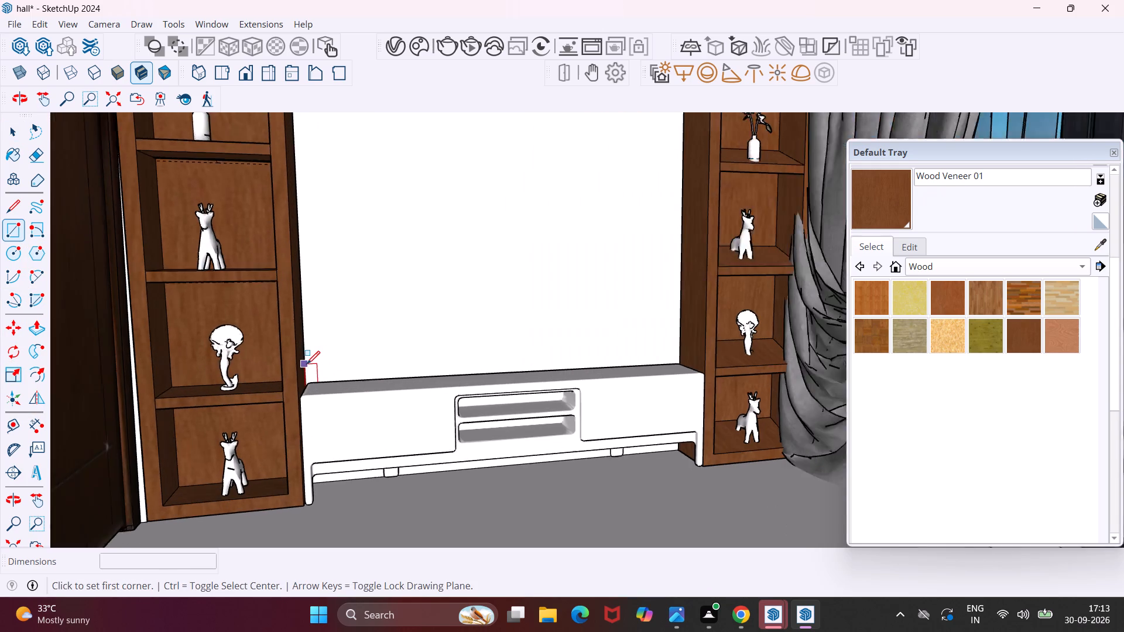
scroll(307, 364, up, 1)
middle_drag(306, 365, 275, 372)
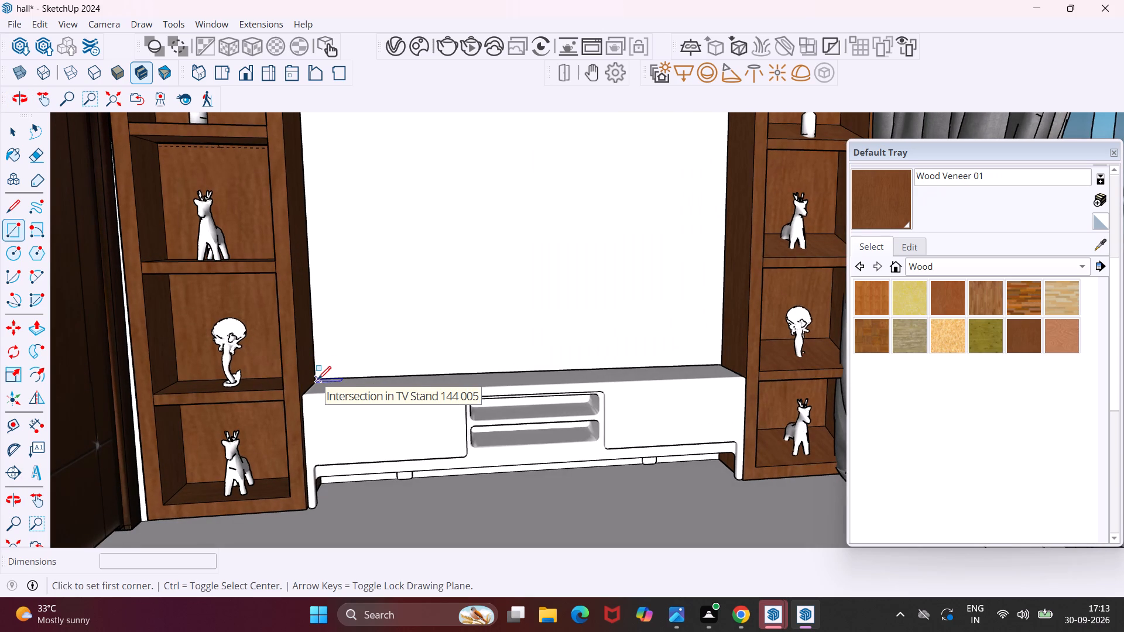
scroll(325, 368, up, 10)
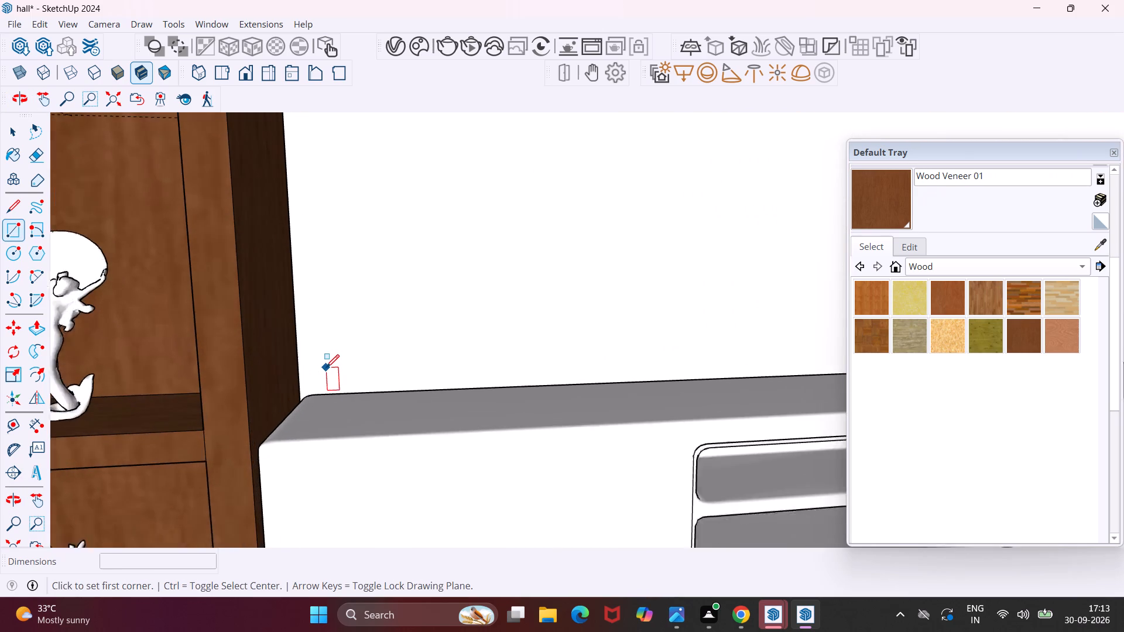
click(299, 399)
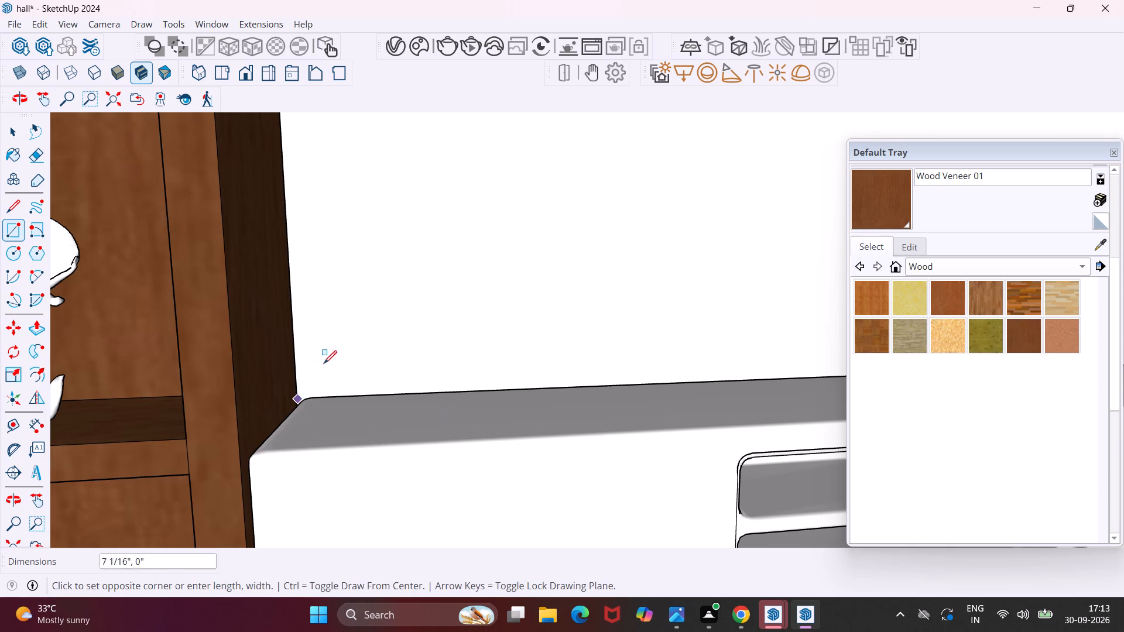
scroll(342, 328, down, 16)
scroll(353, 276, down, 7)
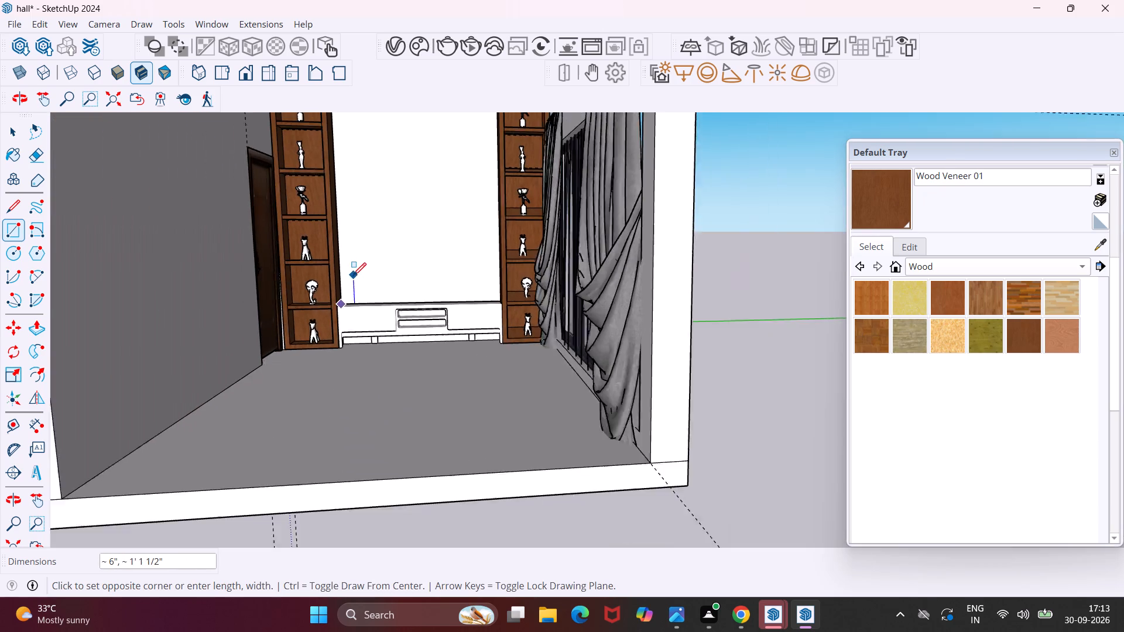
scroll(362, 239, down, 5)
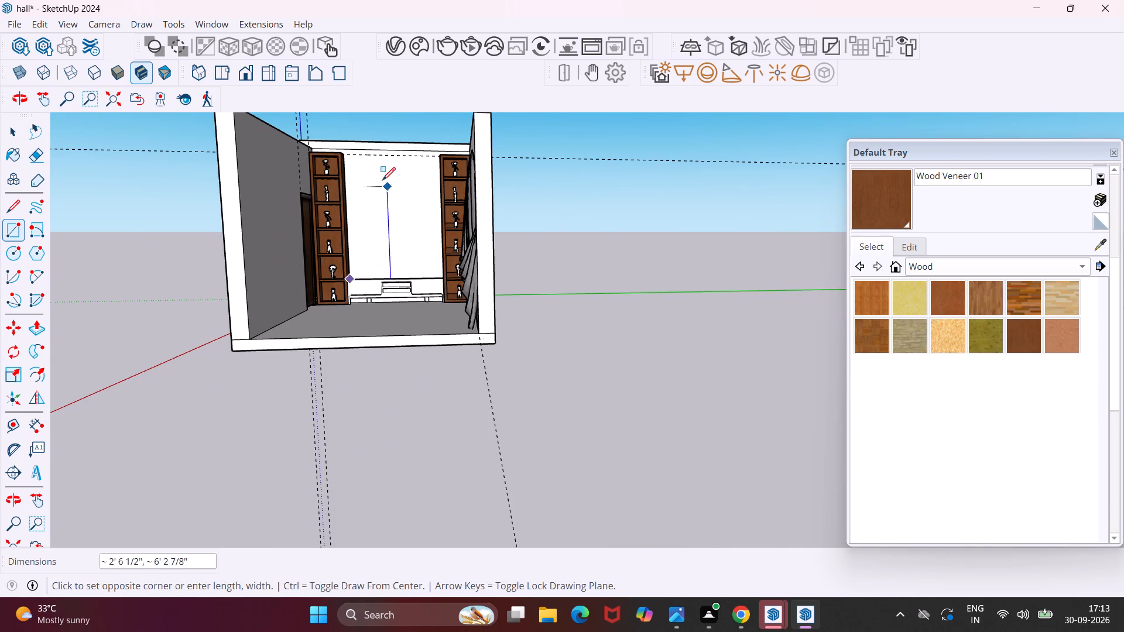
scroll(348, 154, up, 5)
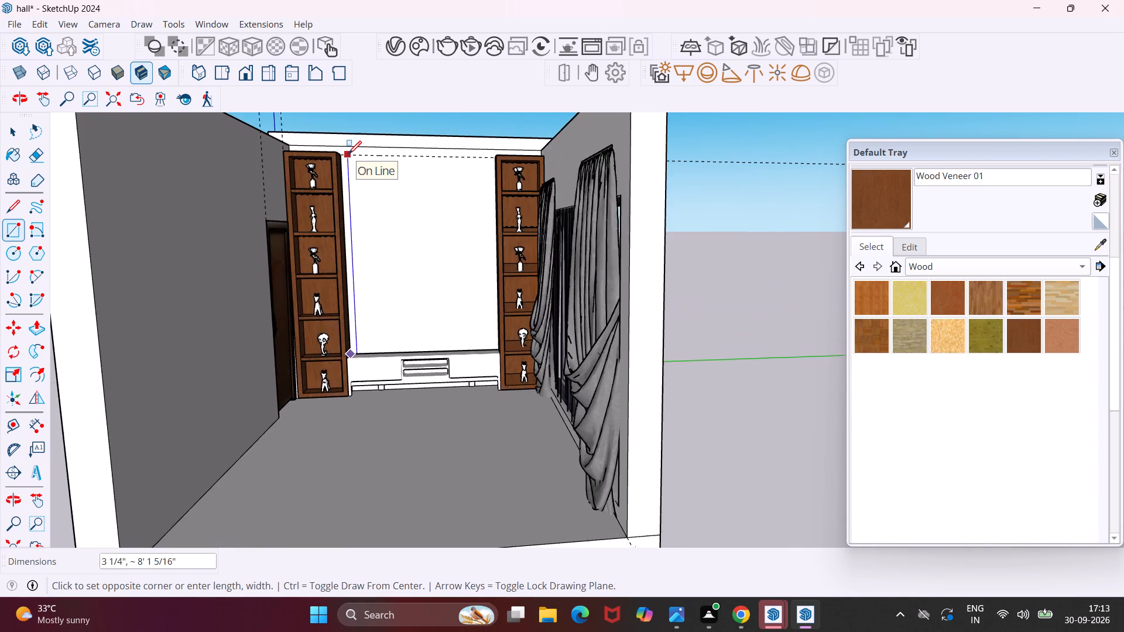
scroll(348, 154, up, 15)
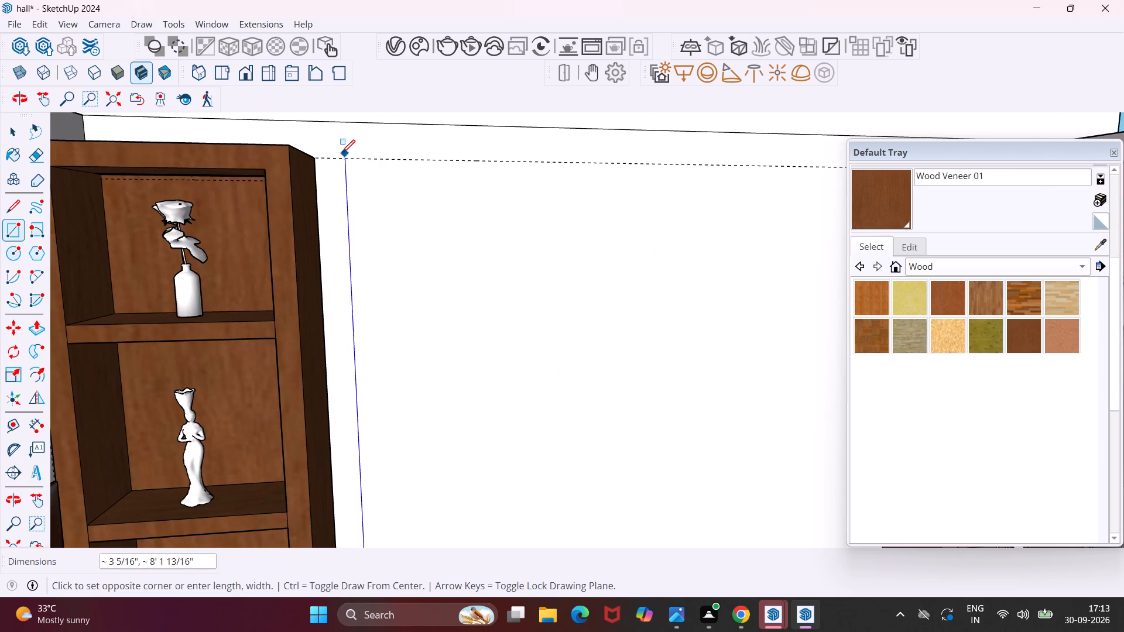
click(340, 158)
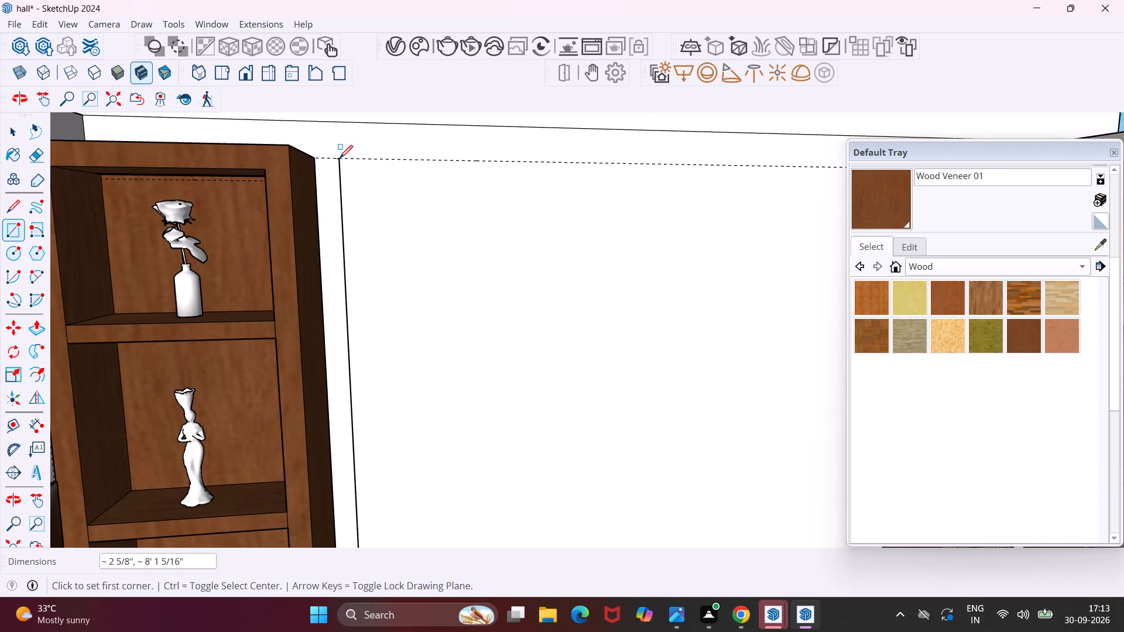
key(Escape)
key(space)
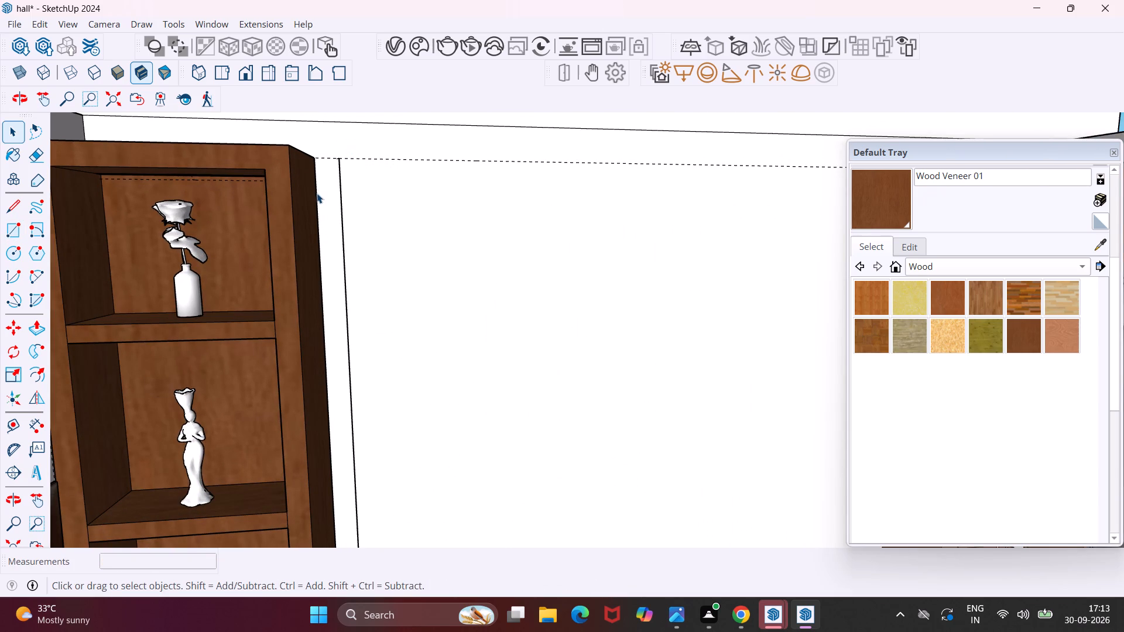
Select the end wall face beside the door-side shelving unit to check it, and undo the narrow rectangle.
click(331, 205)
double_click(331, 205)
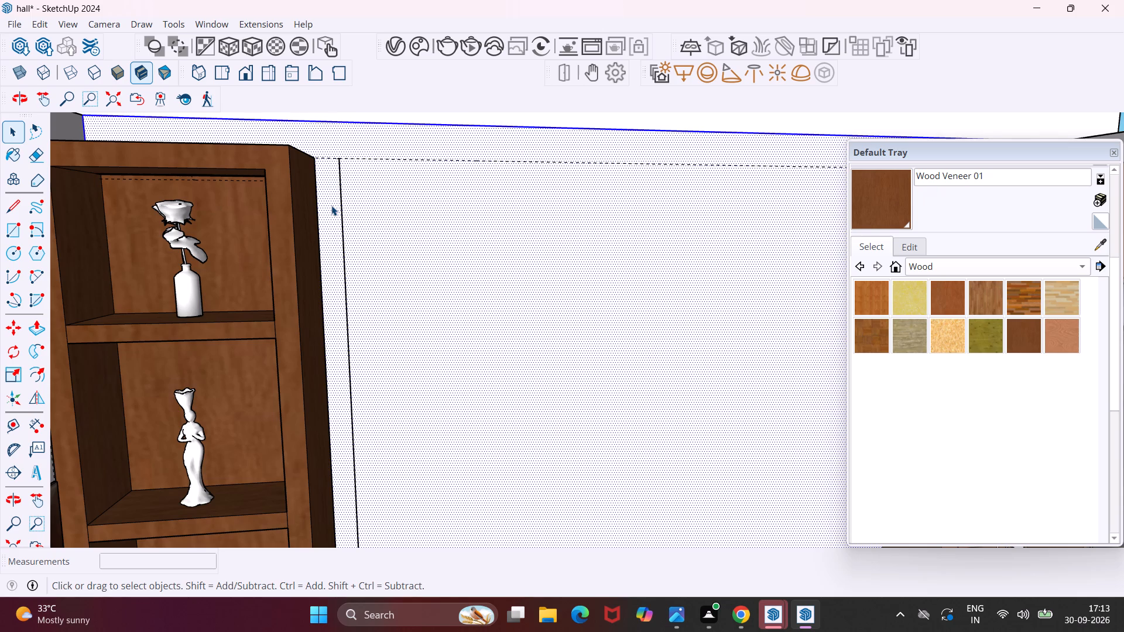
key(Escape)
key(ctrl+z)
Draw a narrow rectangle about 3 3/16" by 8' 1 1/8" on the end wall, from the guide to the TV stand's door-side rear top corner.
scroll(331, 206, down, 15)
click(307, 143)
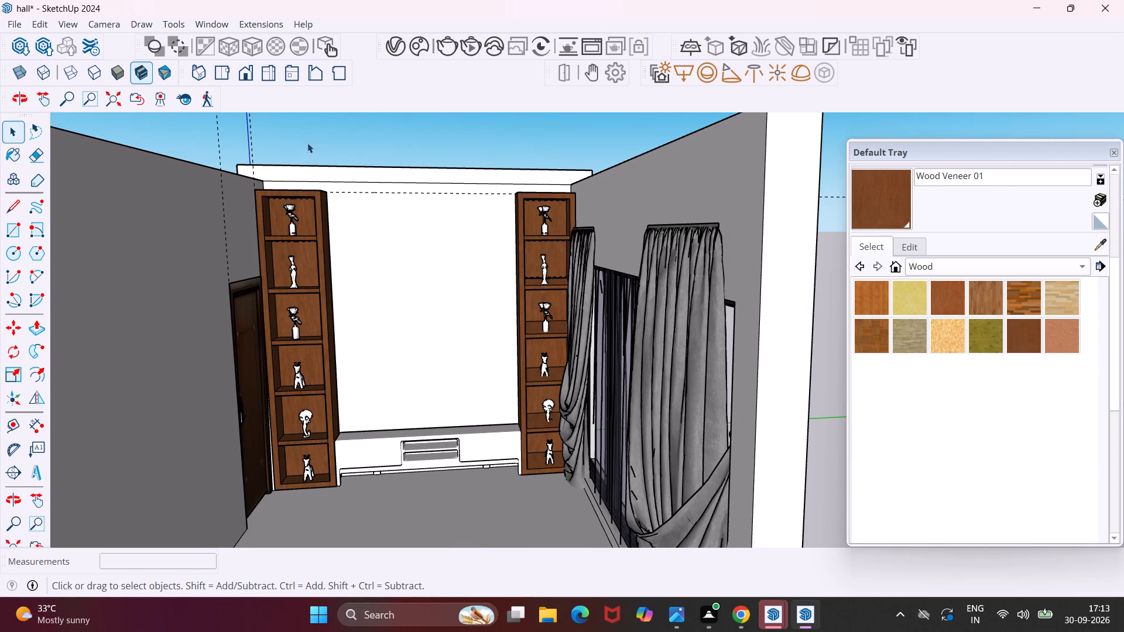
click(18, 234)
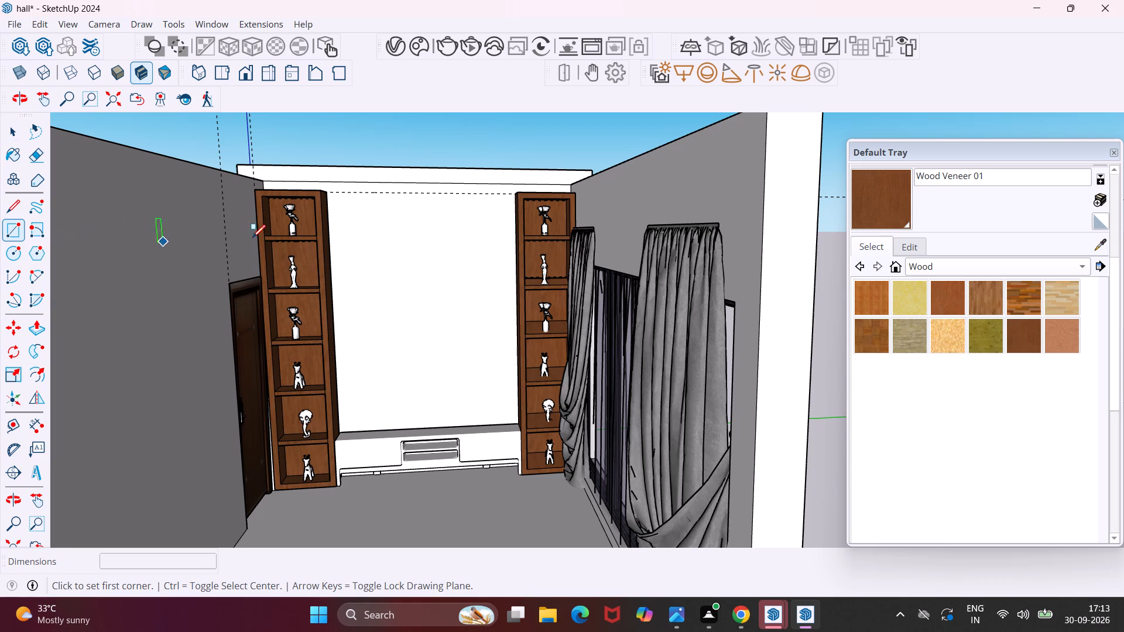
scroll(340, 192, up, 4)
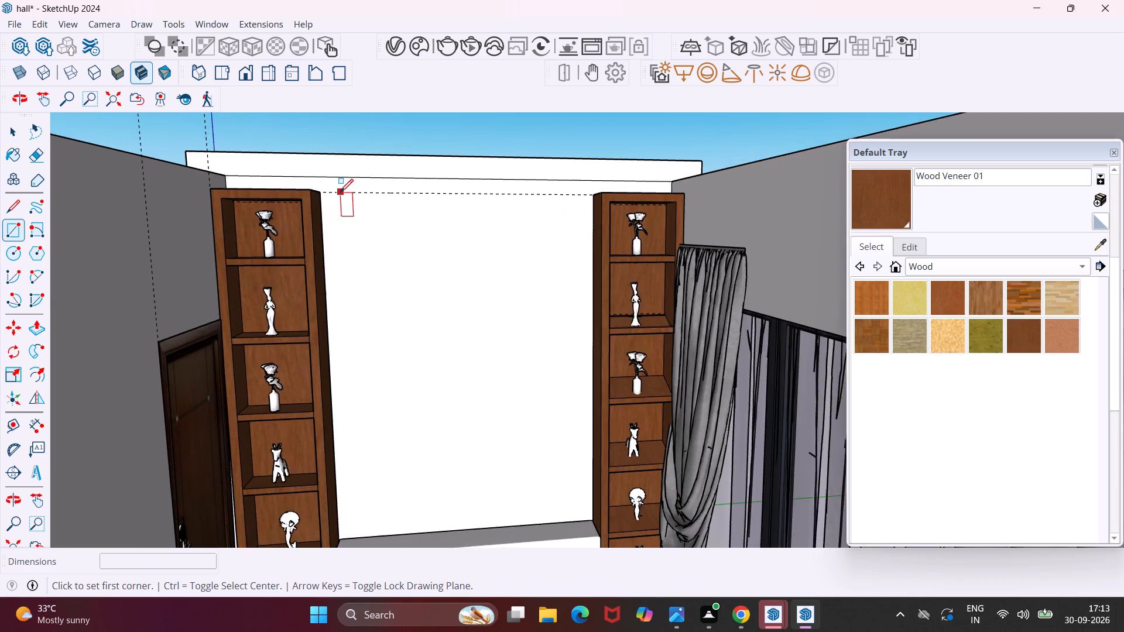
scroll(340, 192, up, 8)
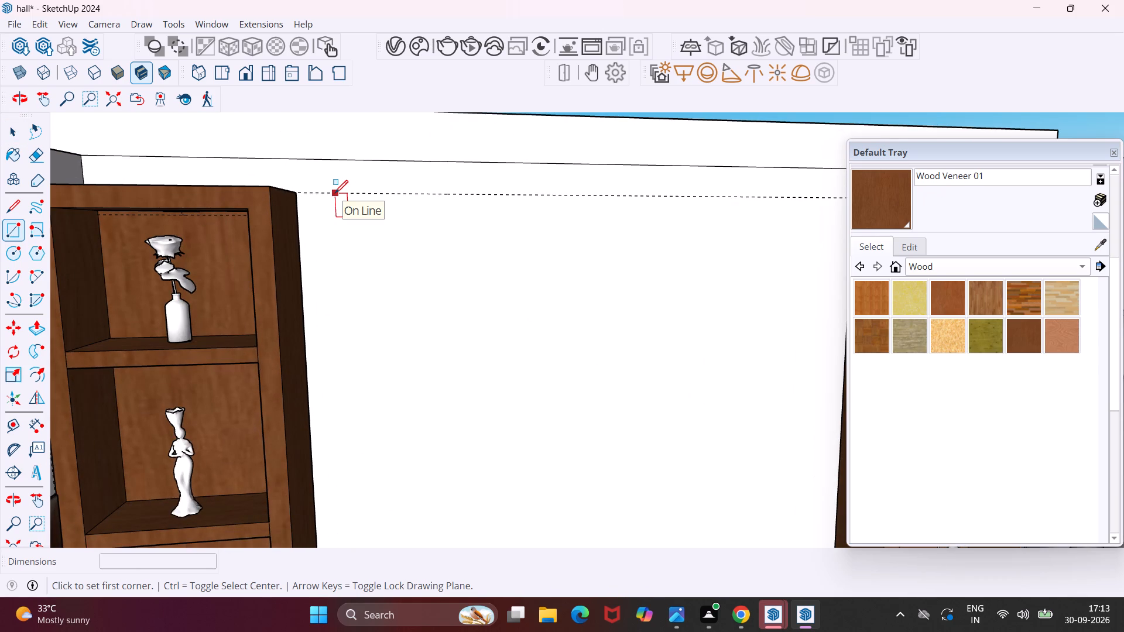
click(335, 193)
scroll(317, 280, down, 12)
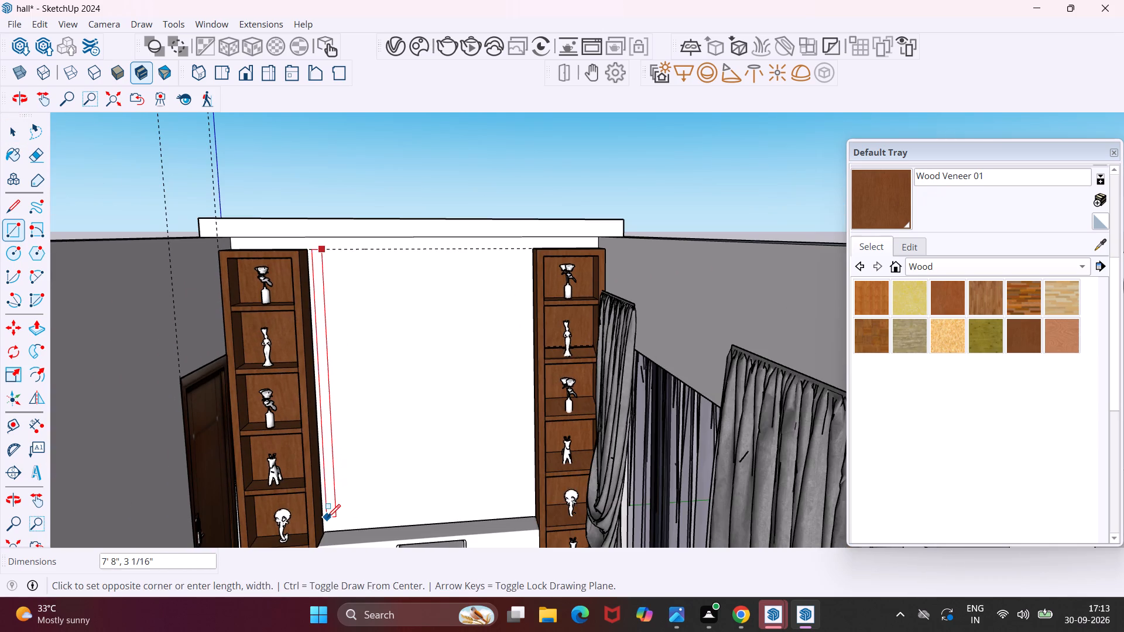
scroll(327, 529, up, 3)
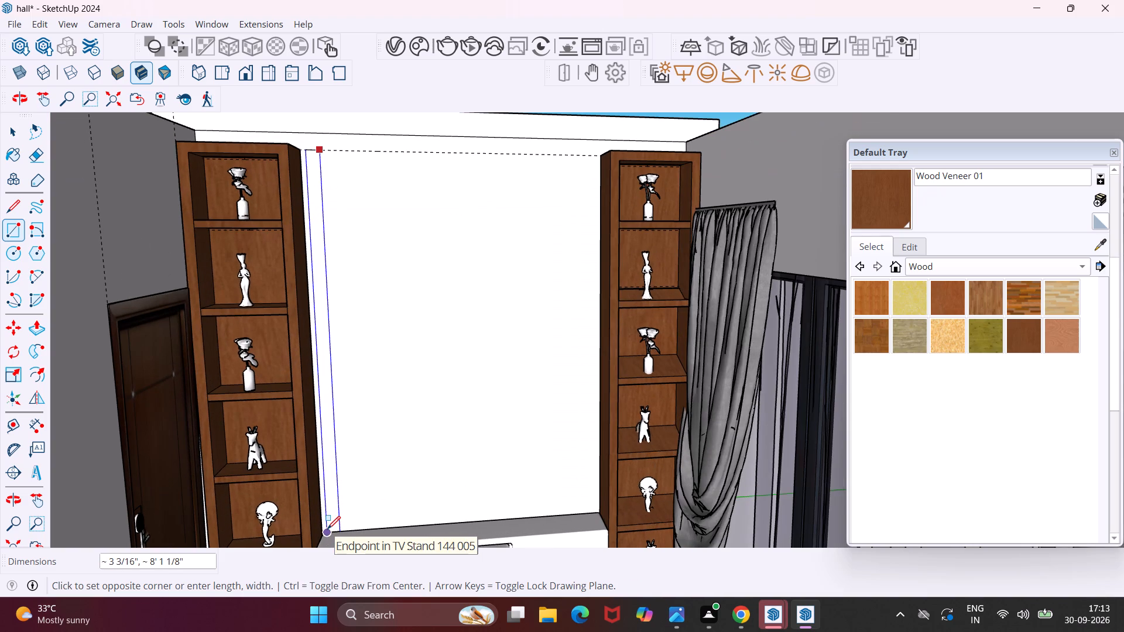
click(327, 529)
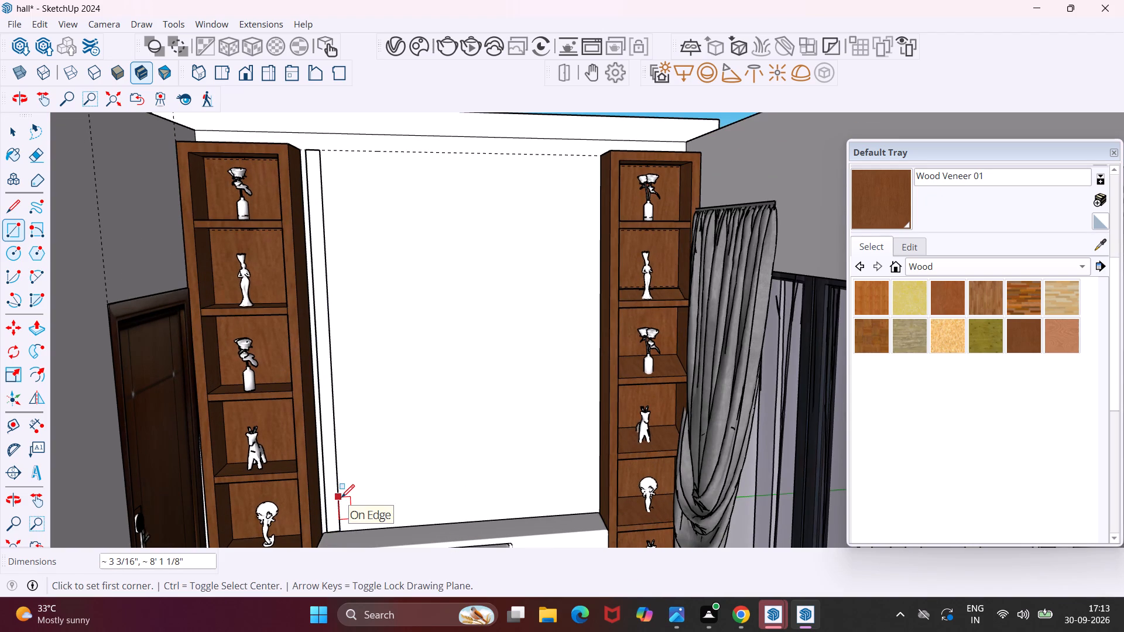
key(Escape)
key(space)
Make a group from the narrow rectangle's face beside the door-side shelving unit.
click(334, 478)
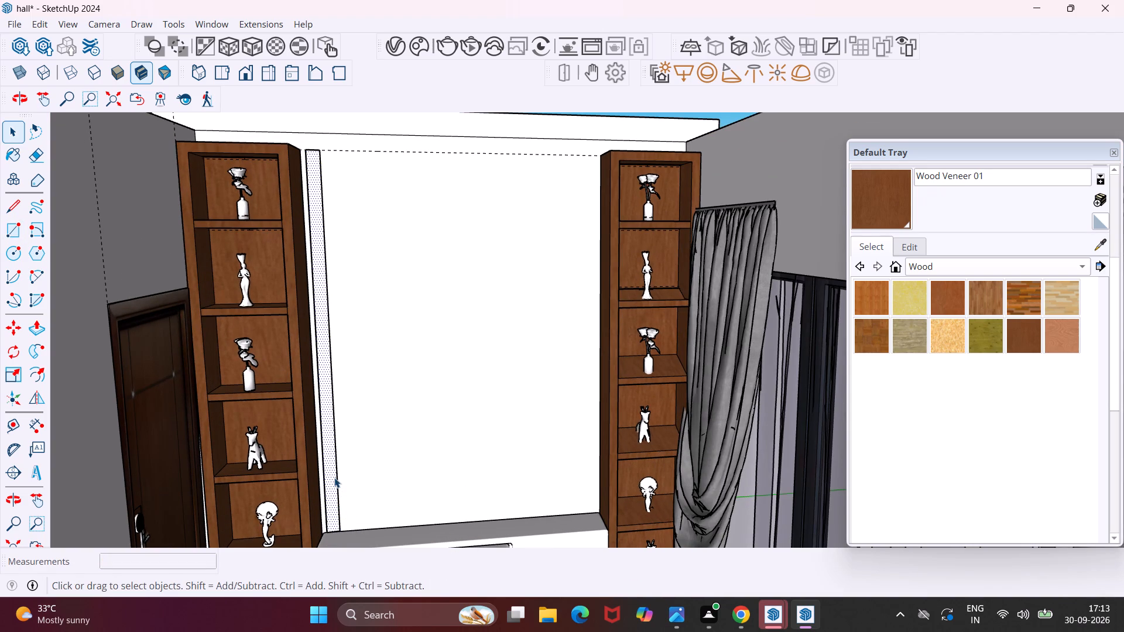
middle_drag(321, 149, 317, 200)
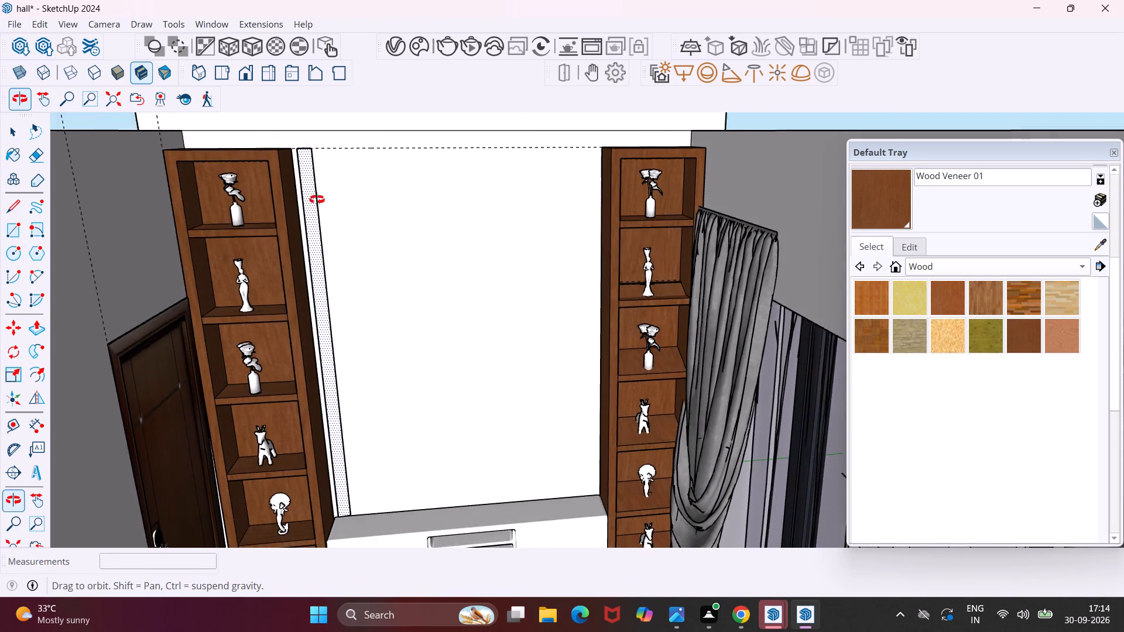
middle_drag(317, 200, 324, 310)
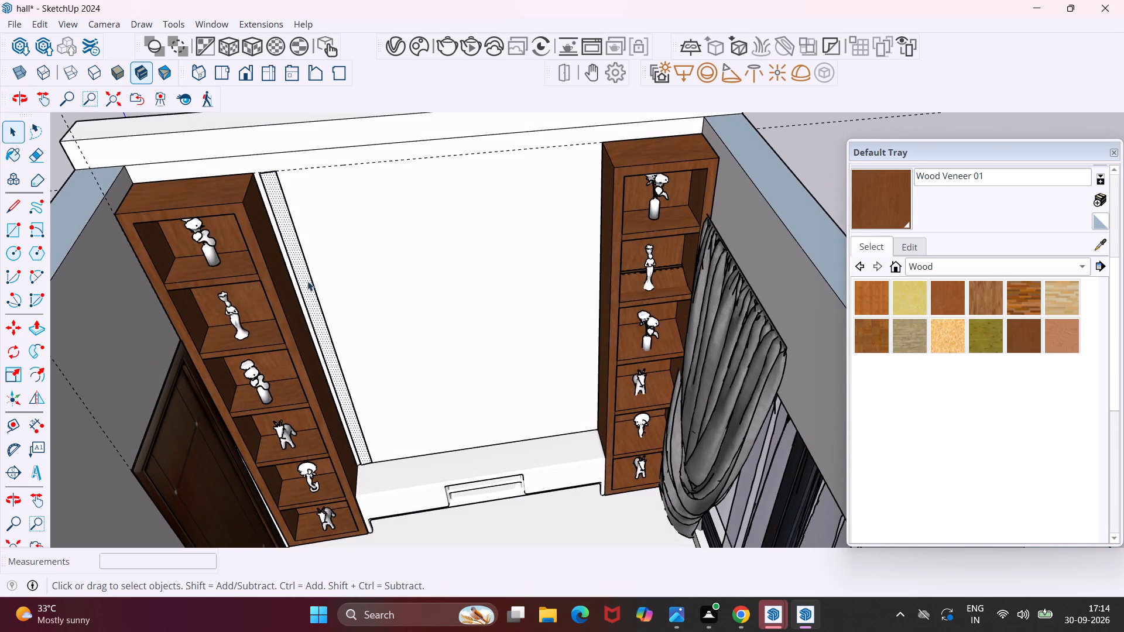
right_click(277, 212)
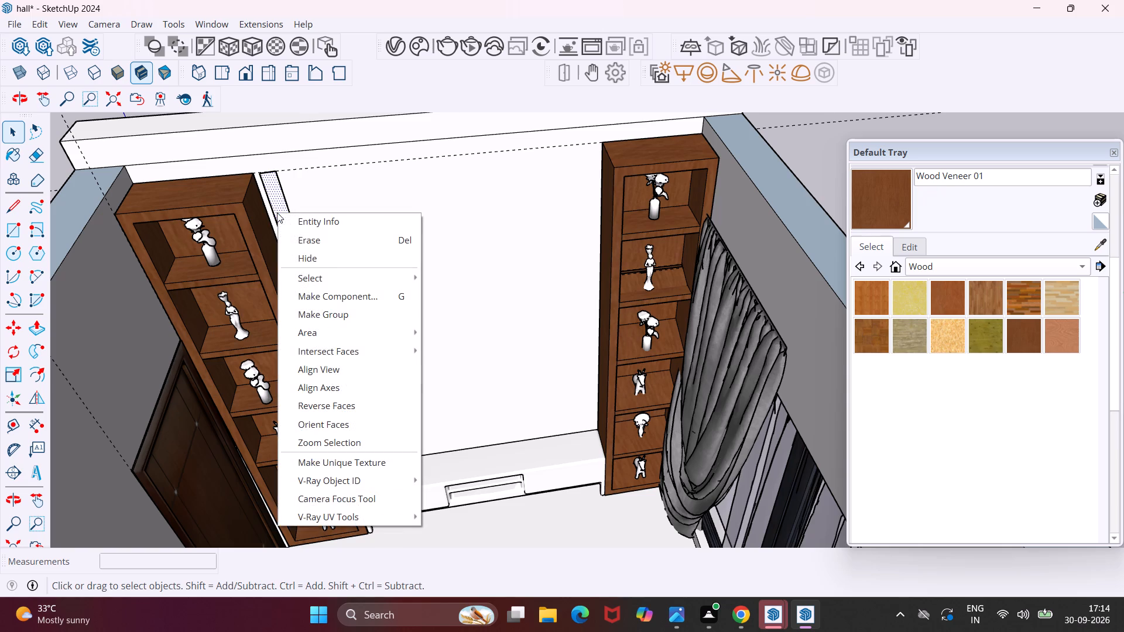
click(303, 314)
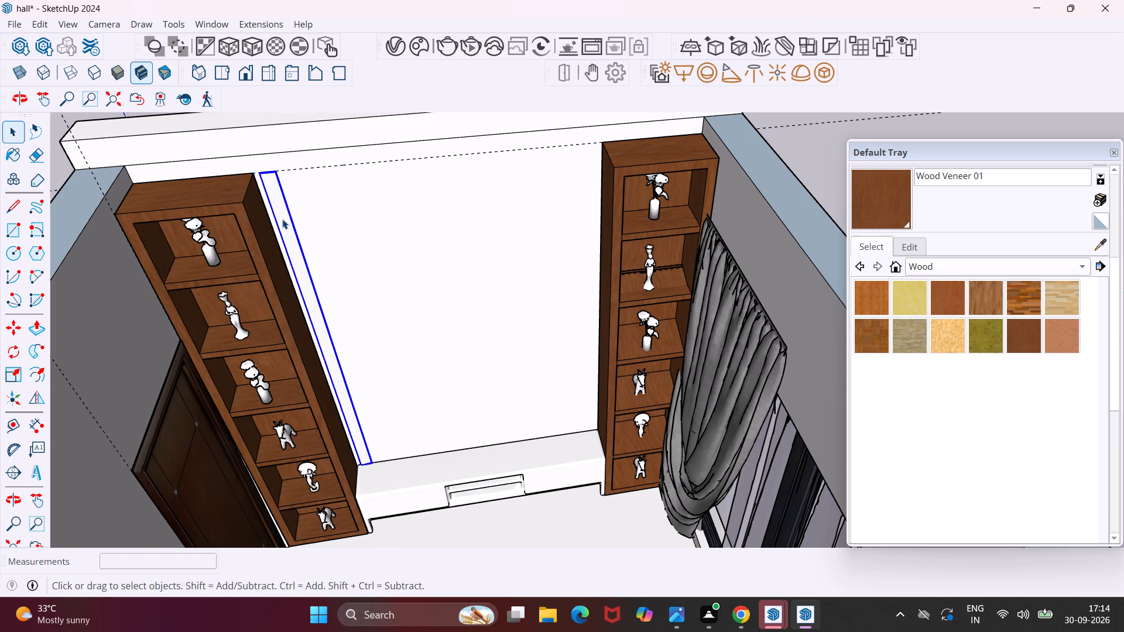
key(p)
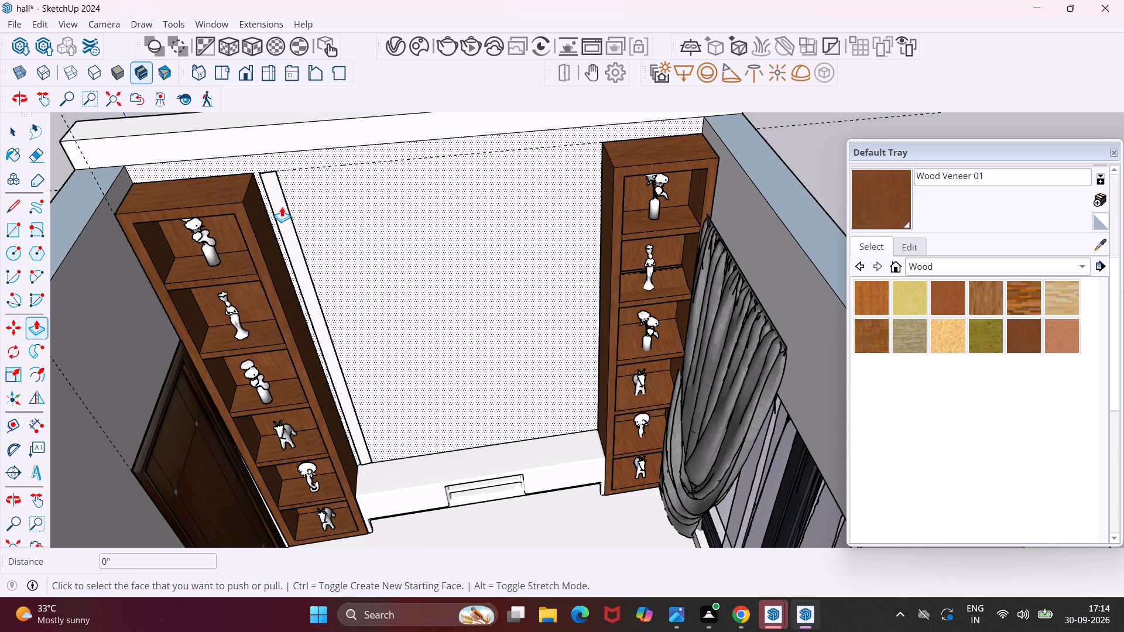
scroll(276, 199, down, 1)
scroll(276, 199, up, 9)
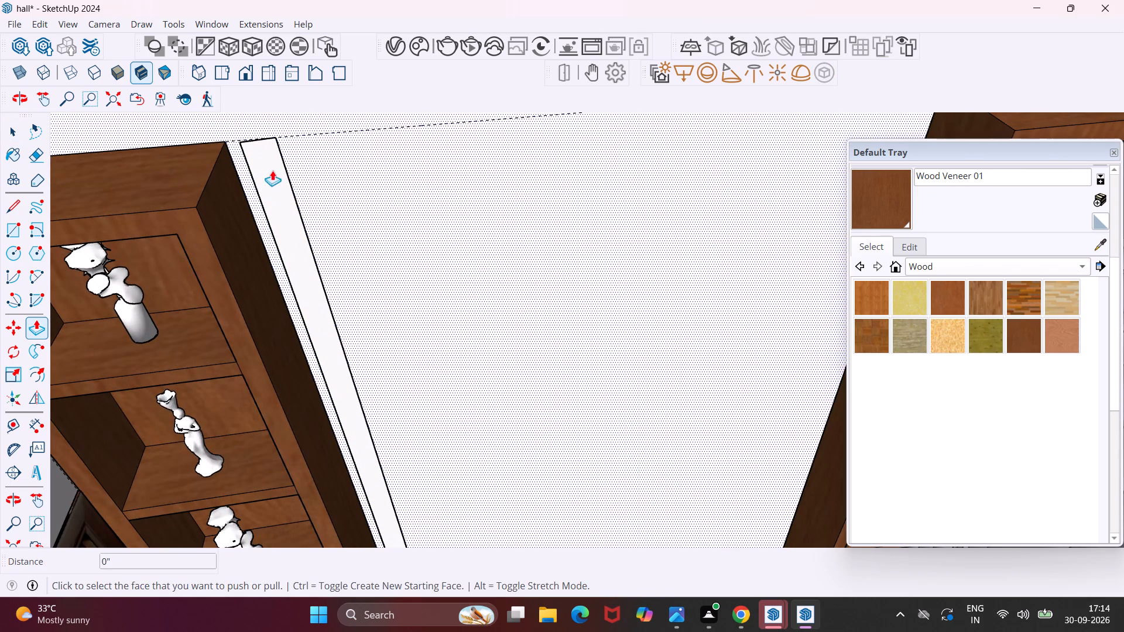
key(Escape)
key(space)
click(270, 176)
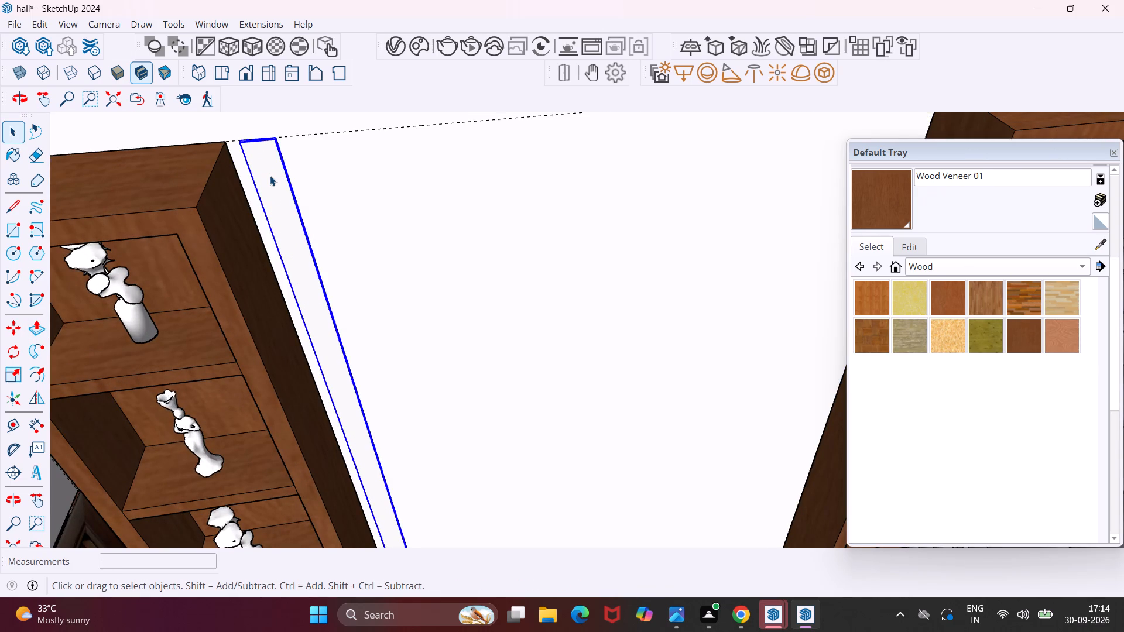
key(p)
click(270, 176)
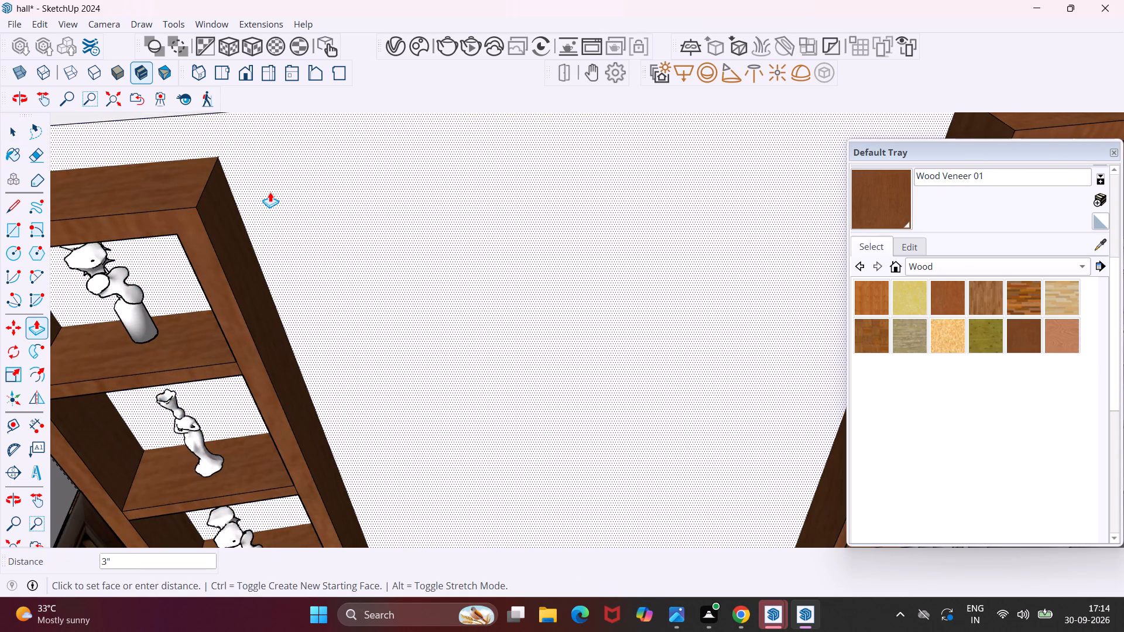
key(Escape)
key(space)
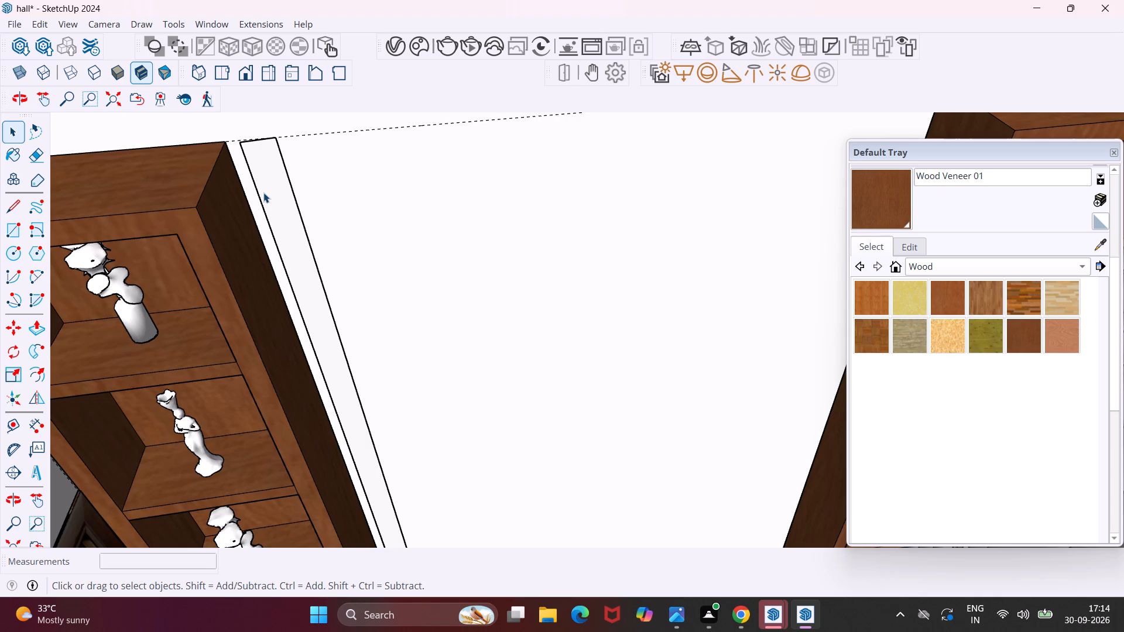
Open the narrow strip's group for editing and push/pull its face outward by 0.9".
scroll(276, 189, down, 1)
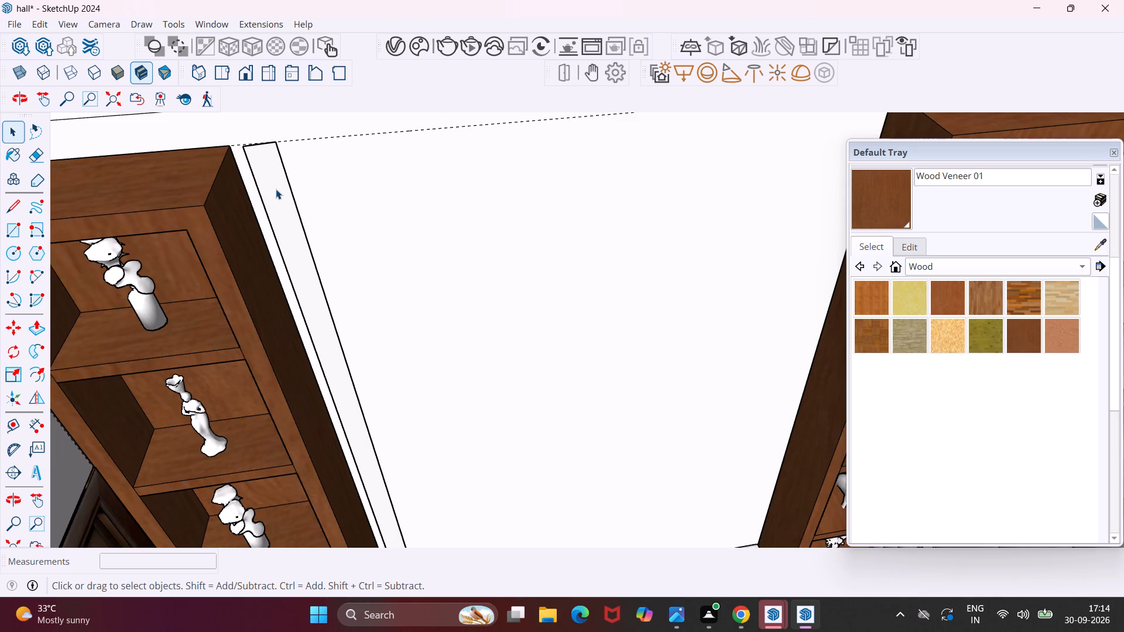
scroll(276, 189, down, 1)
click(276, 189)
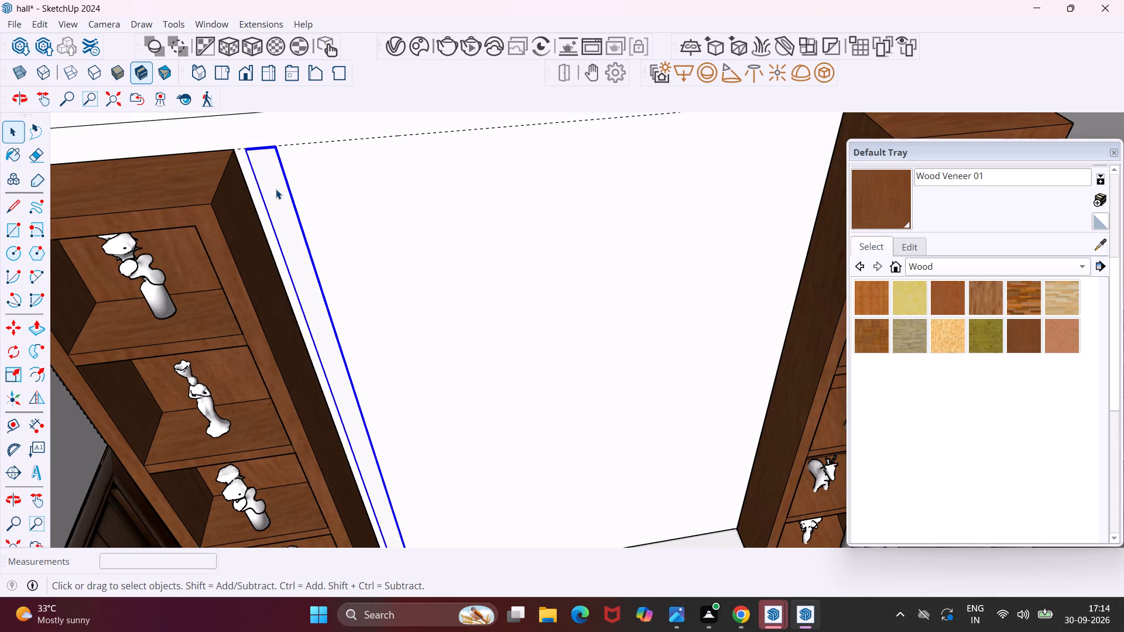
double_click(276, 189)
click(276, 189)
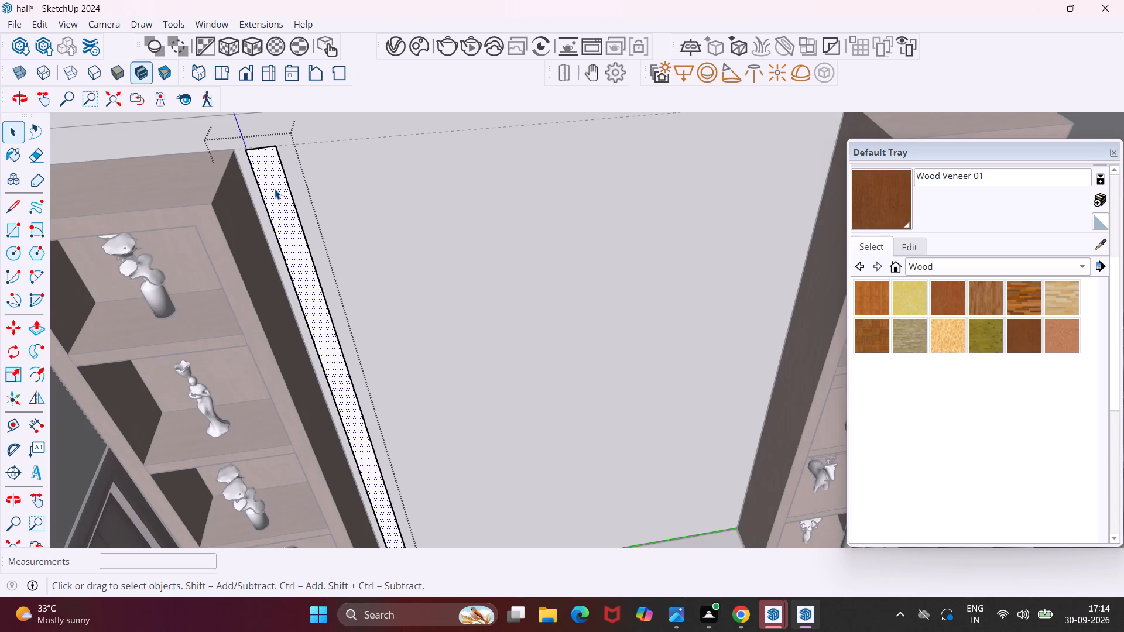
key(p)
click(275, 189)
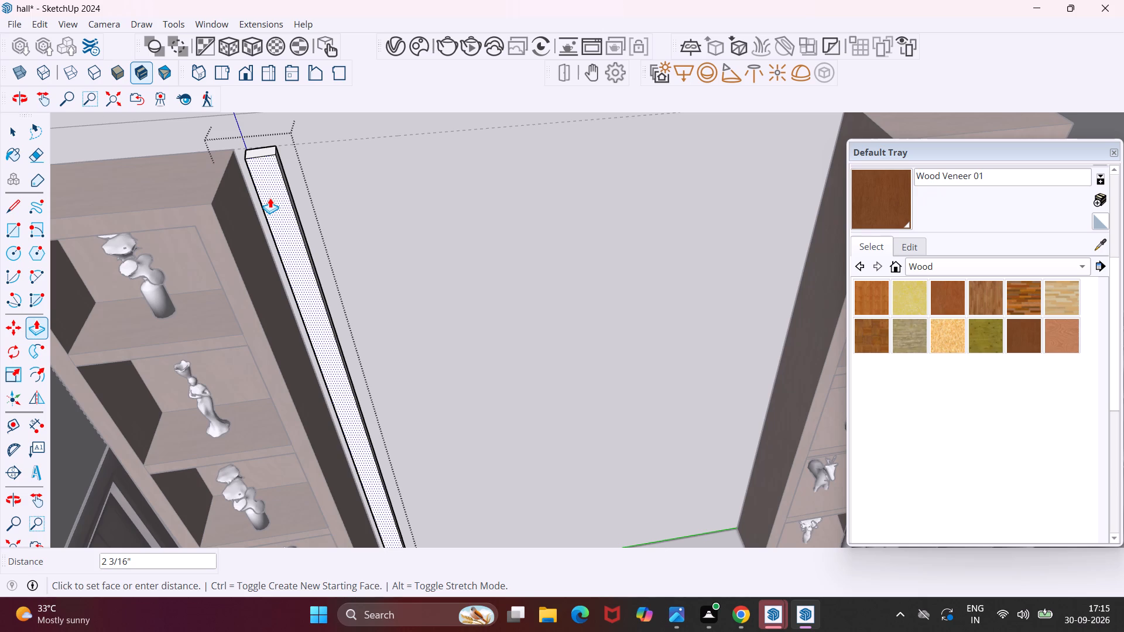
text(.9)
key(shift+quotedbl)
key(Return)
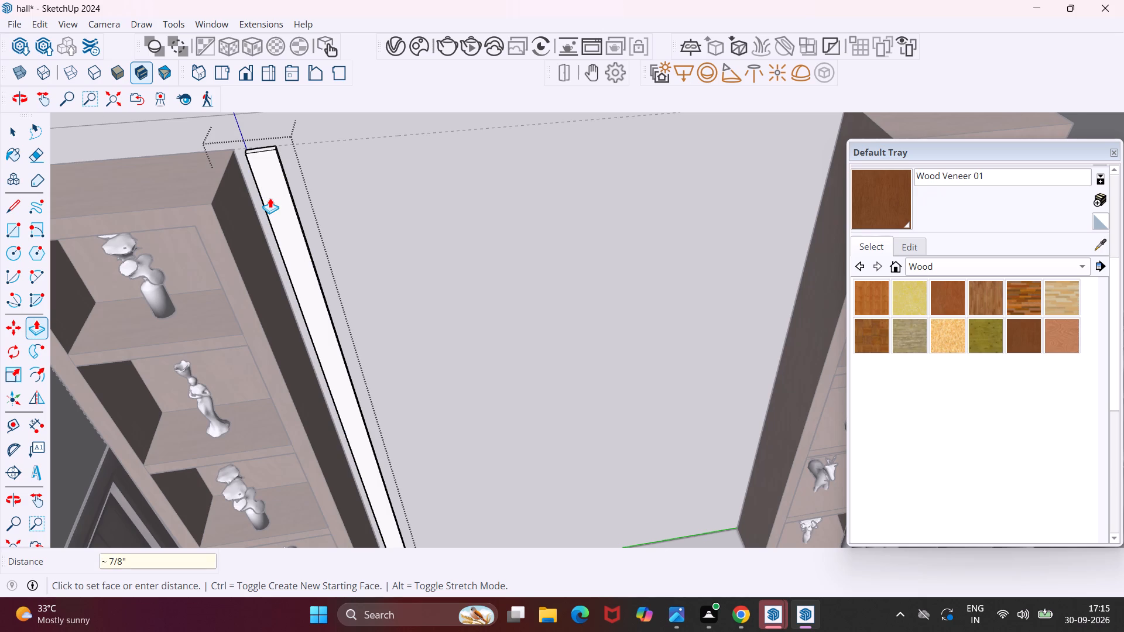
key(Escape)
key(space)
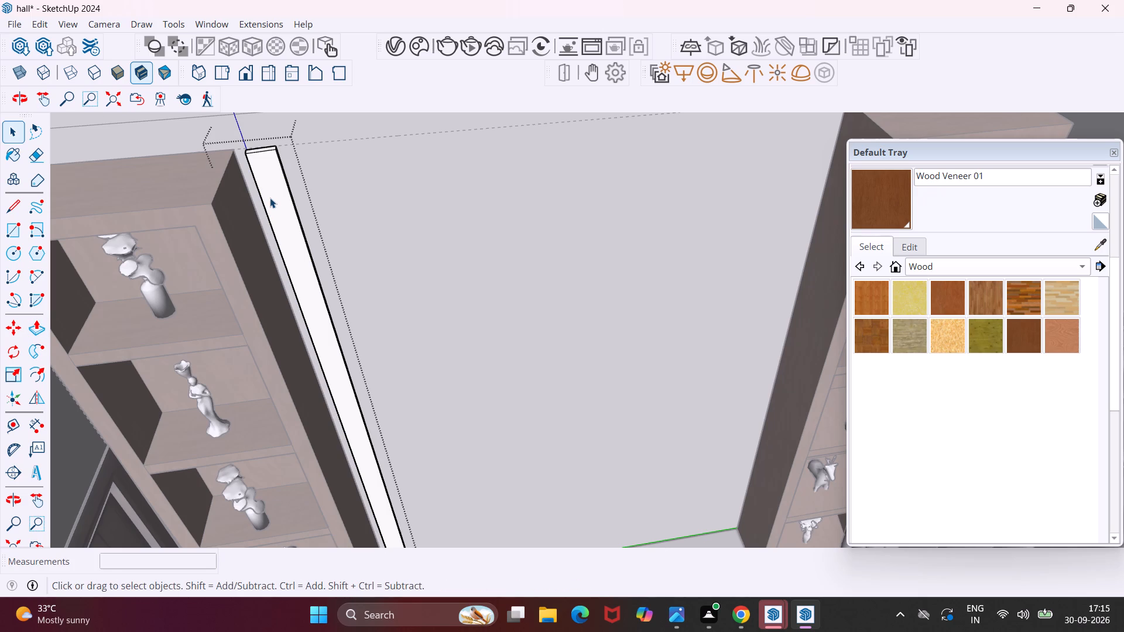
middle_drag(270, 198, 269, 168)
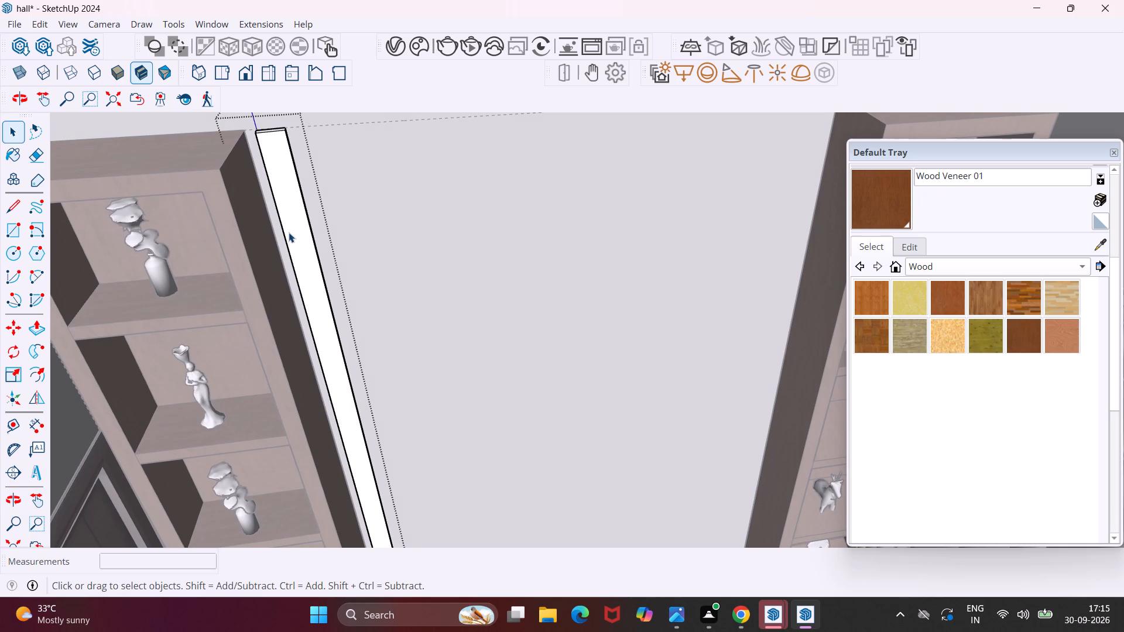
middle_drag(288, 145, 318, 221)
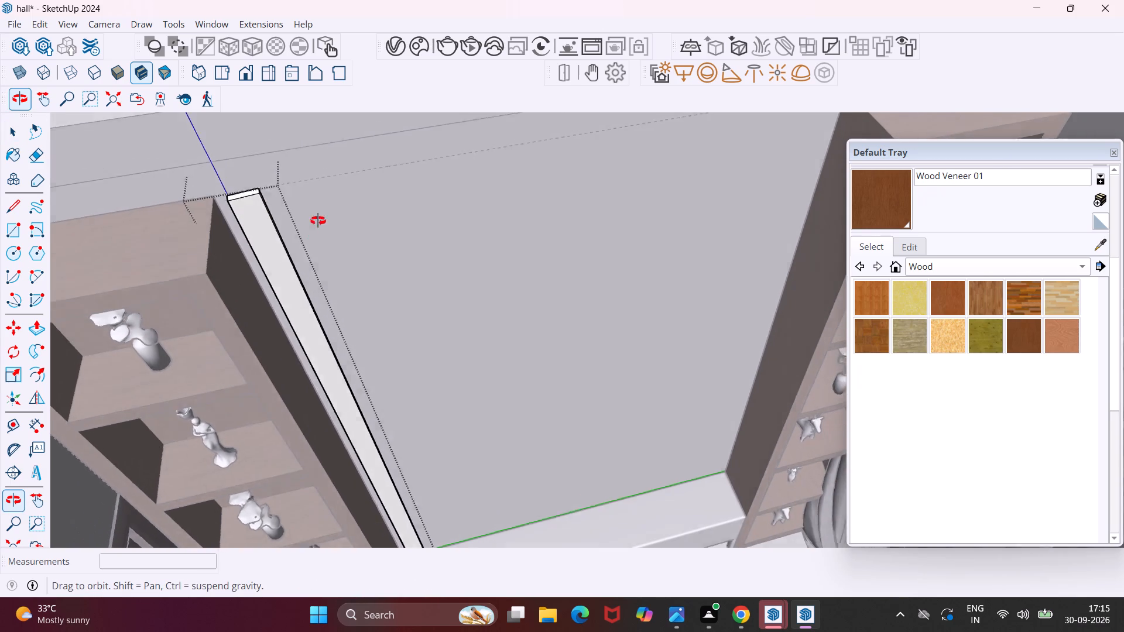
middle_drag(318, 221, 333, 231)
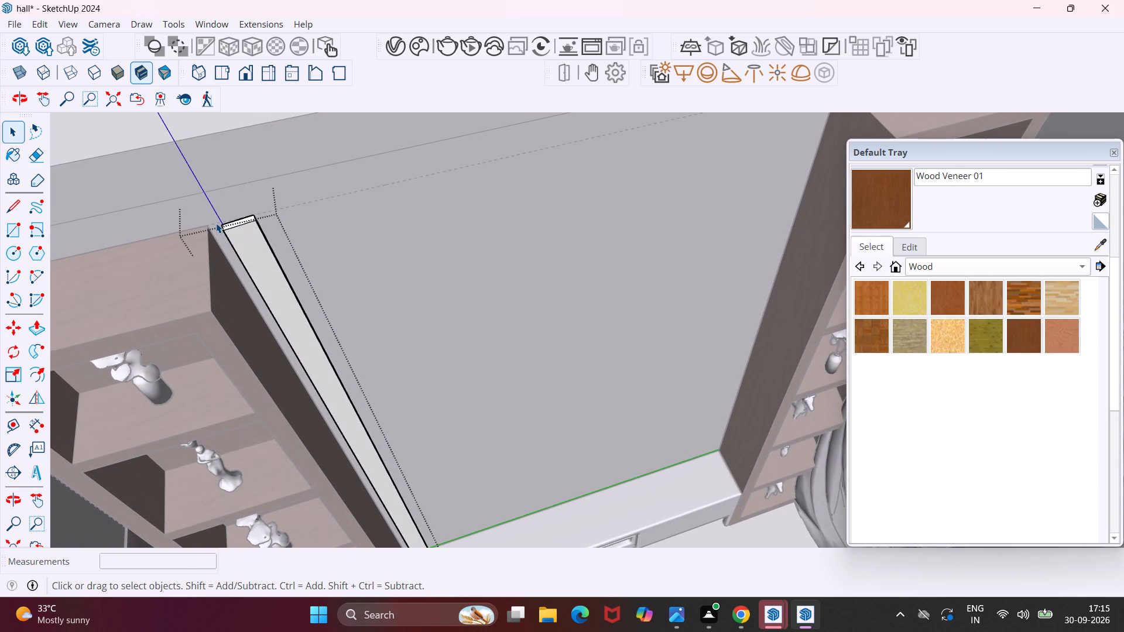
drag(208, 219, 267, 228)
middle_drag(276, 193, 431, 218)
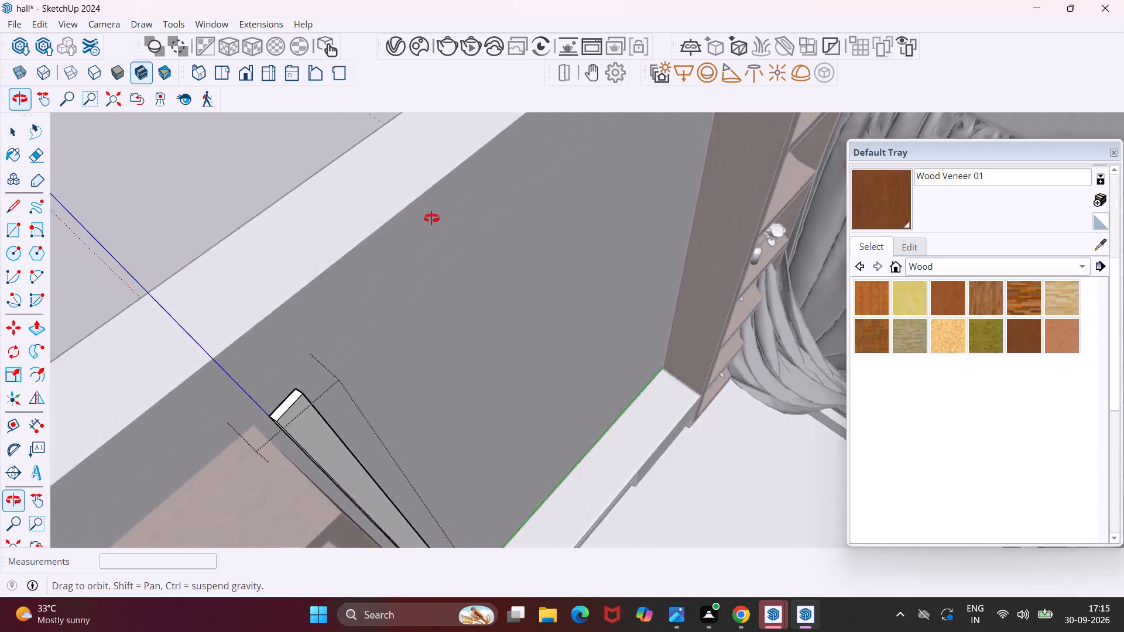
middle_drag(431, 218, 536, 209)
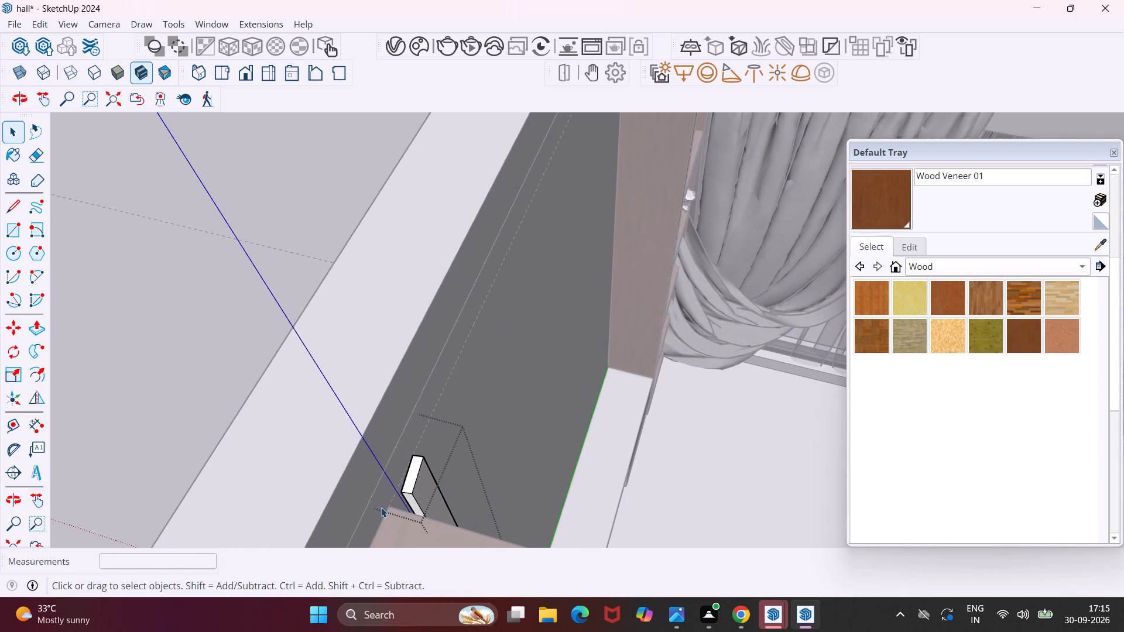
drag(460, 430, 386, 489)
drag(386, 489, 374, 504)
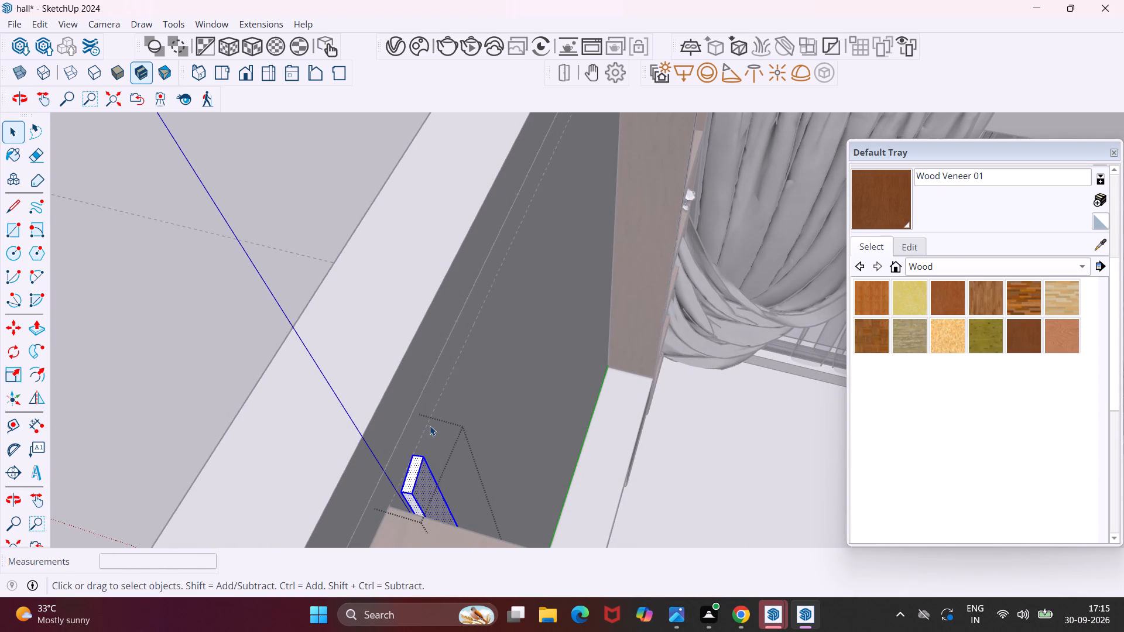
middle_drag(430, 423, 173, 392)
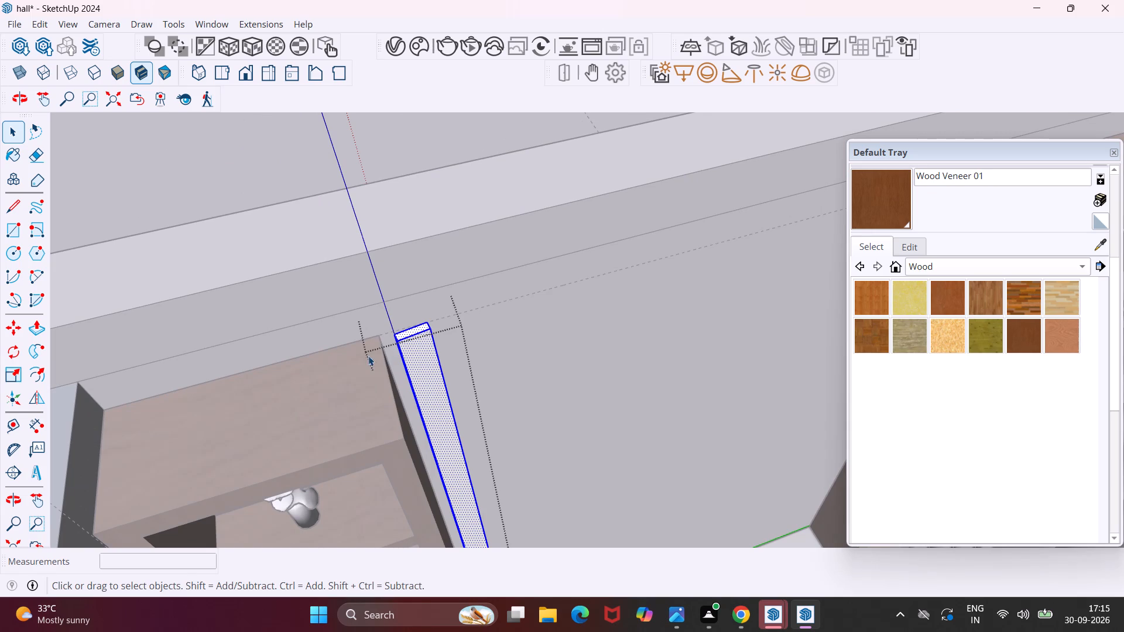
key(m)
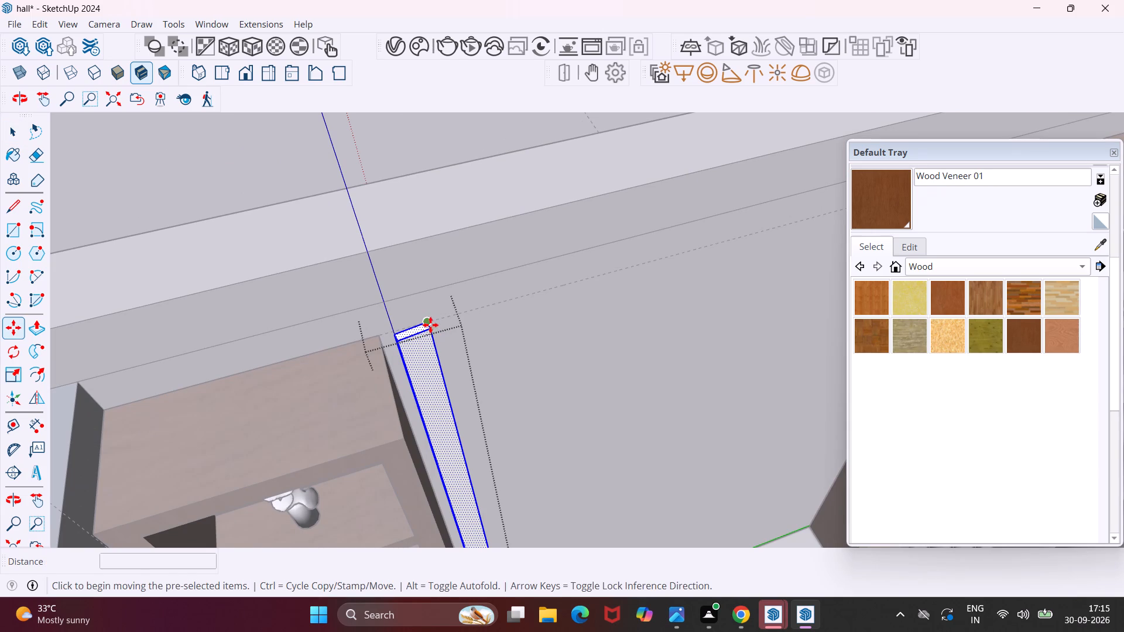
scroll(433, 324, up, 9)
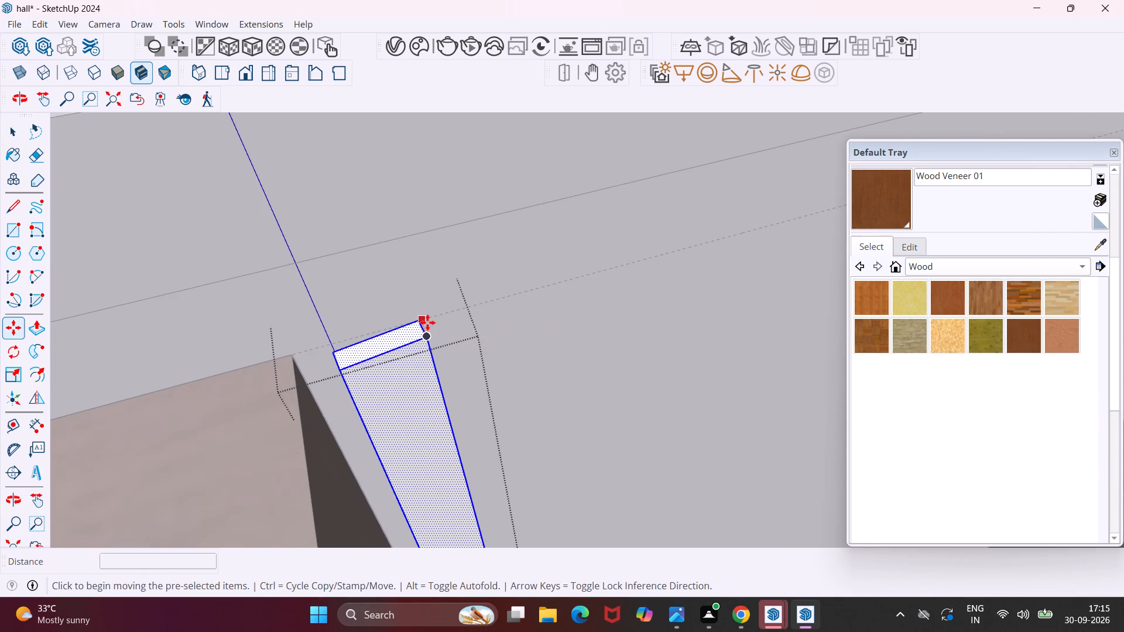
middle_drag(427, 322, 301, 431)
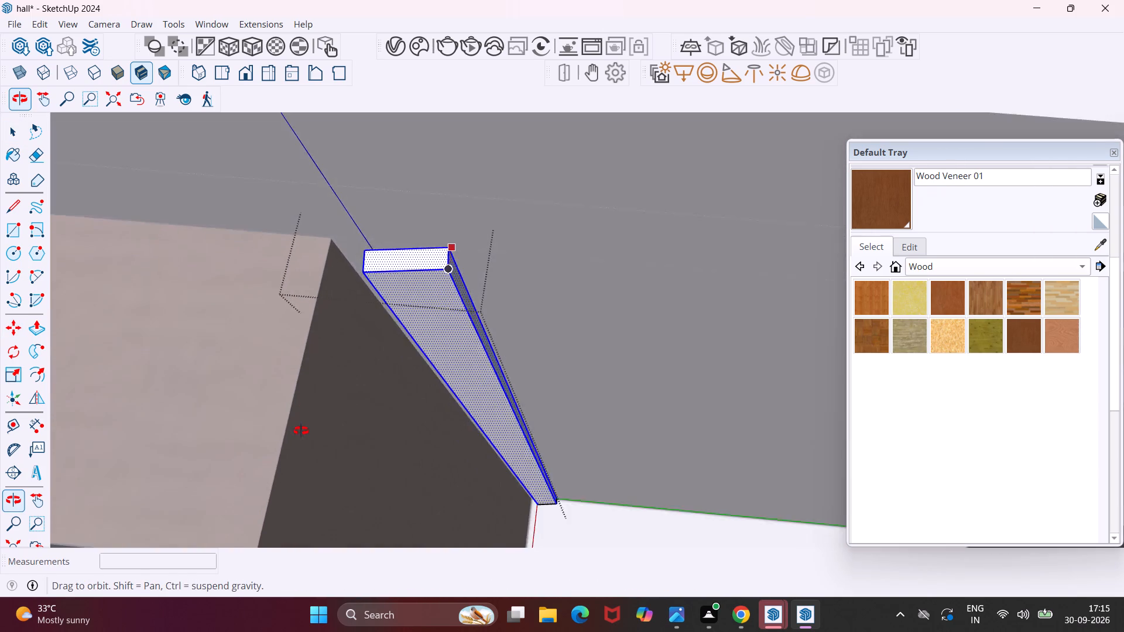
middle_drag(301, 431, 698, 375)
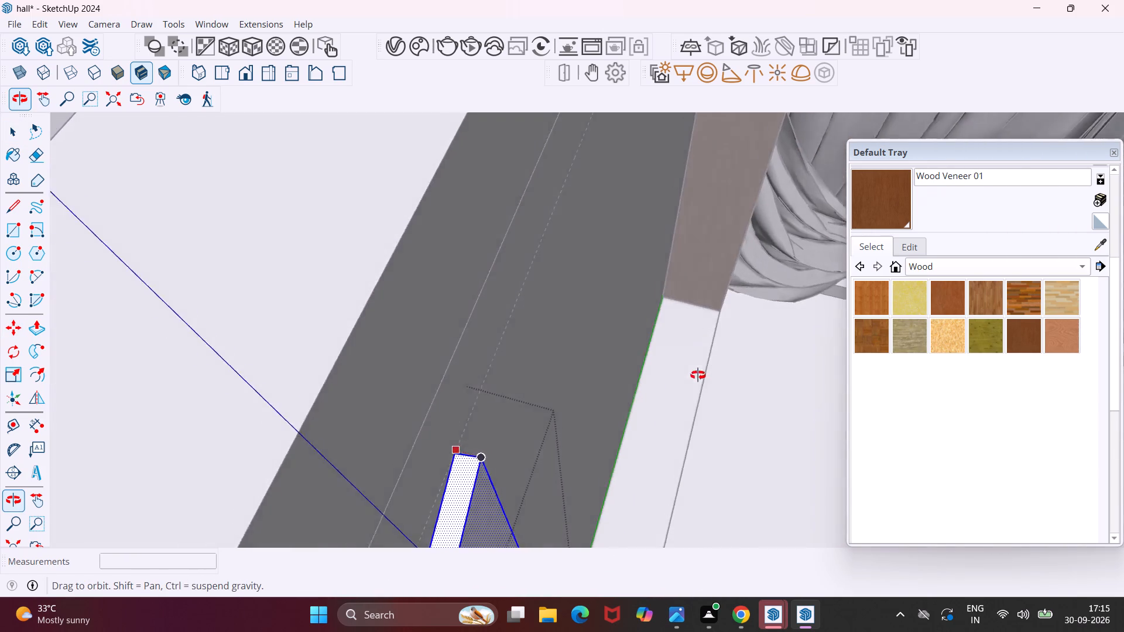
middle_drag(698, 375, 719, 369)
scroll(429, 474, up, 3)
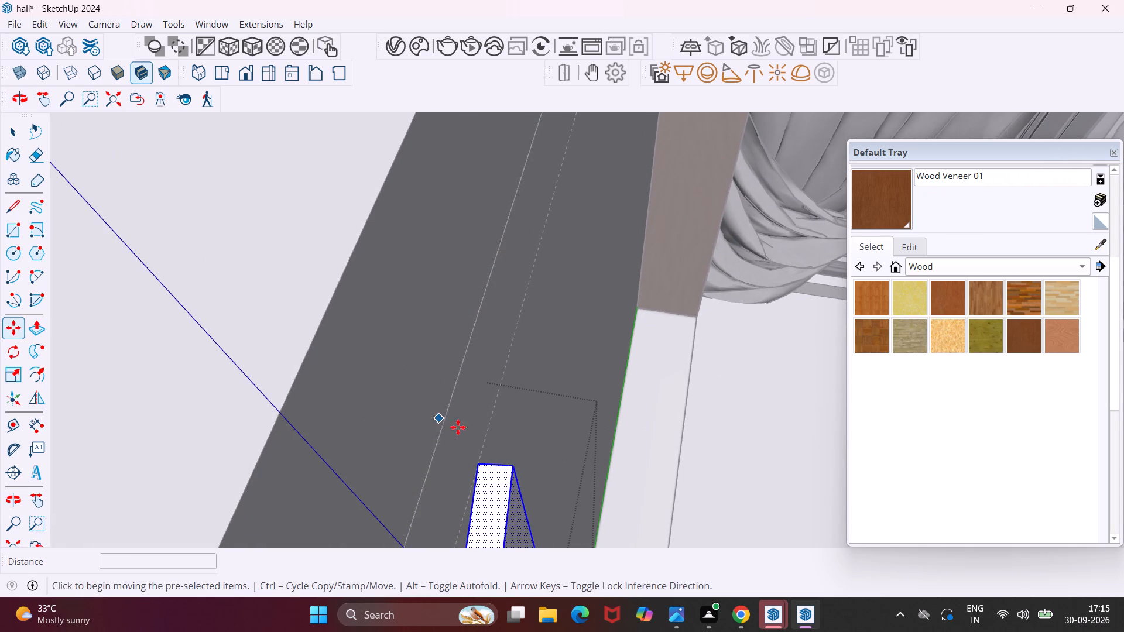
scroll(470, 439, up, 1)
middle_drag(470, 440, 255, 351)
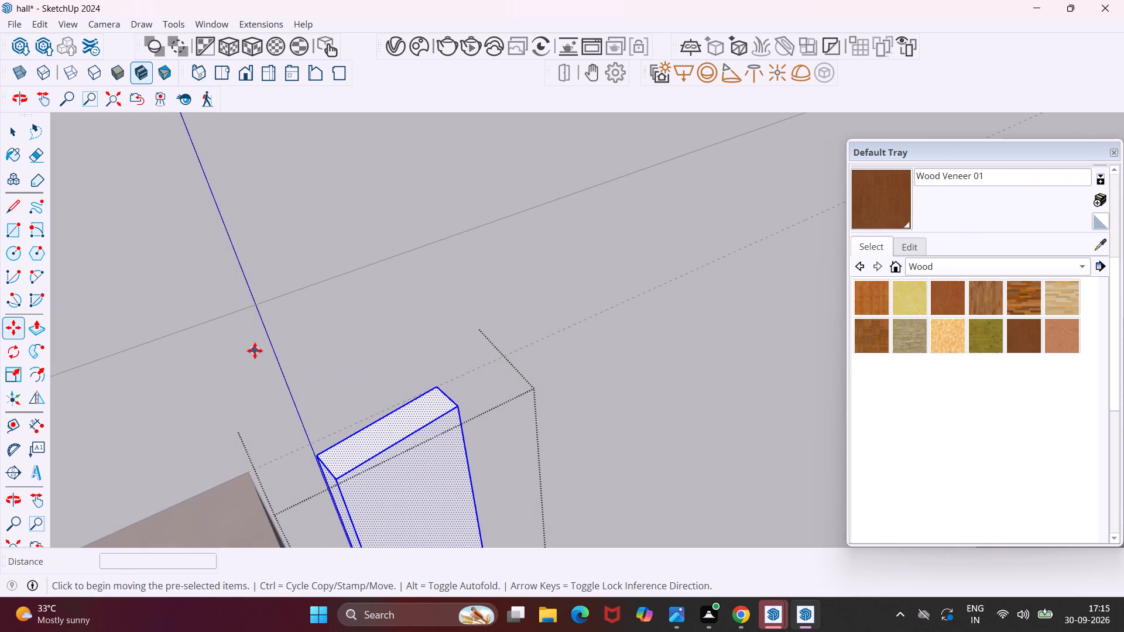
Undo the strip's push/pull, its grouping and the narrow rectangle on the end wall.
key(ctrl+z)
key(ctrl+z)
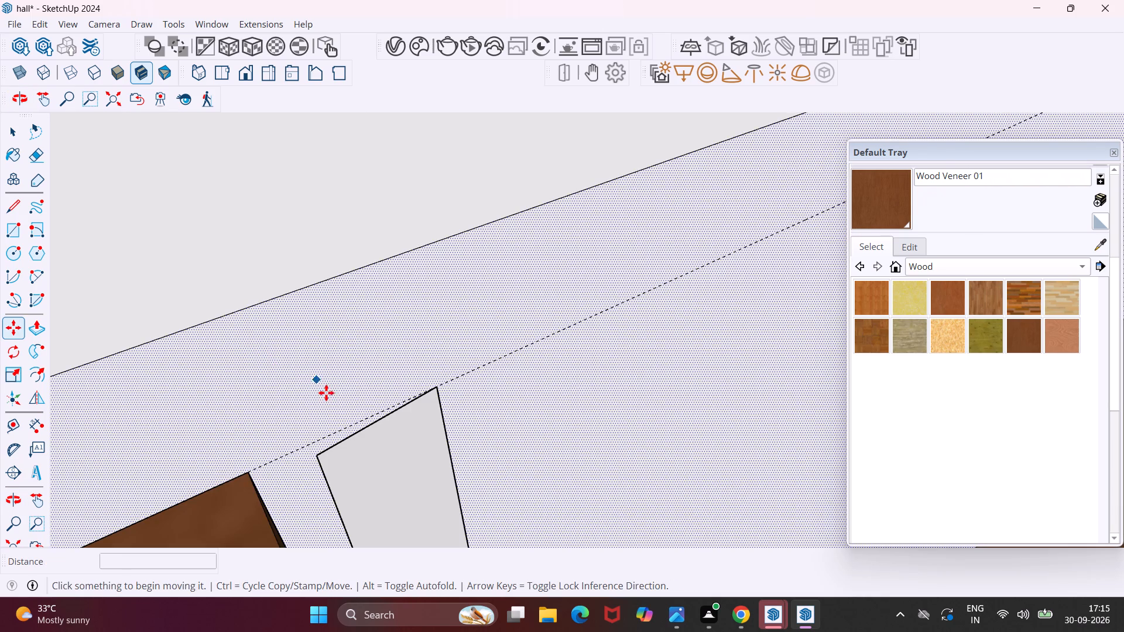
key(ctrl+z)
key(ctrl+z)
scroll(314, 430, down, 5)
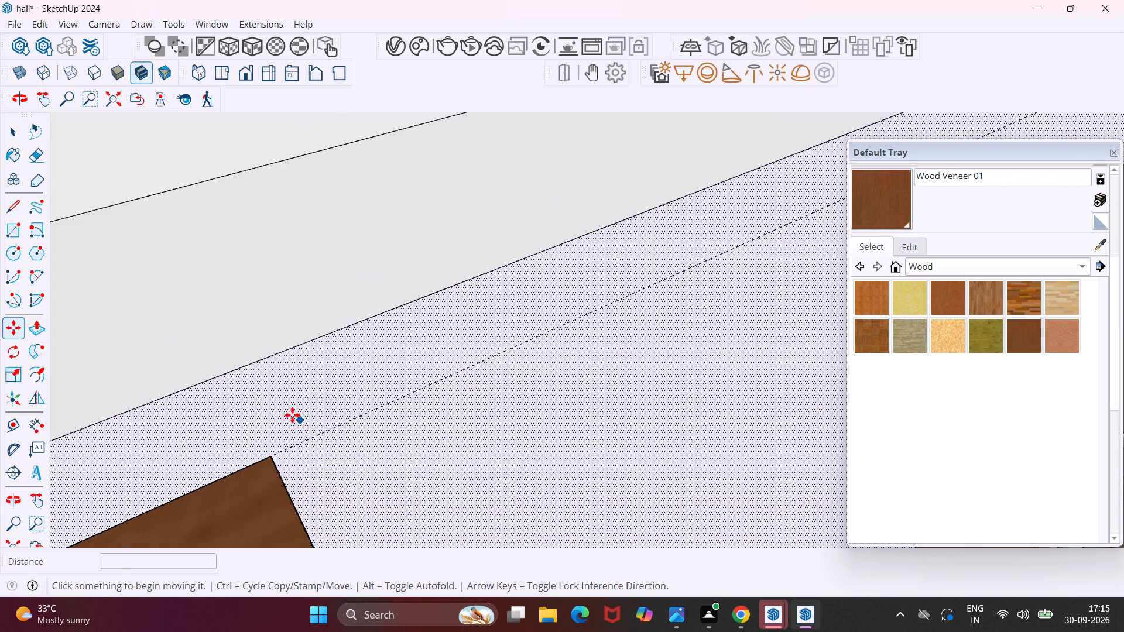
scroll(281, 402, down, 16)
middle_drag(365, 442, 287, 399)
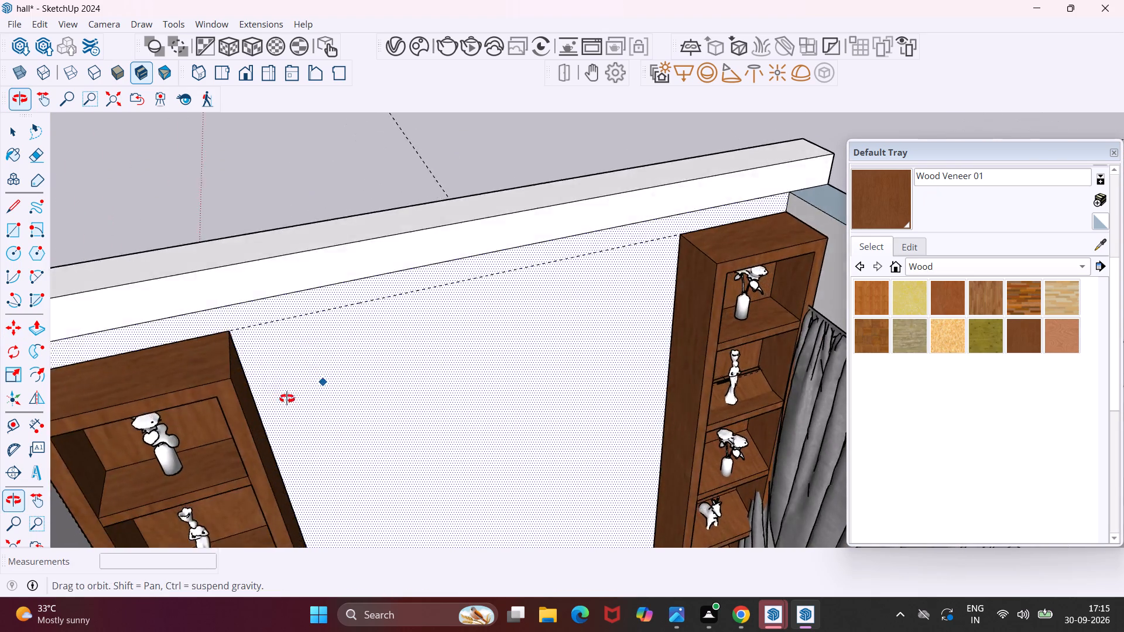
middle_drag(287, 399, 262, 358)
scroll(299, 310, down, 5)
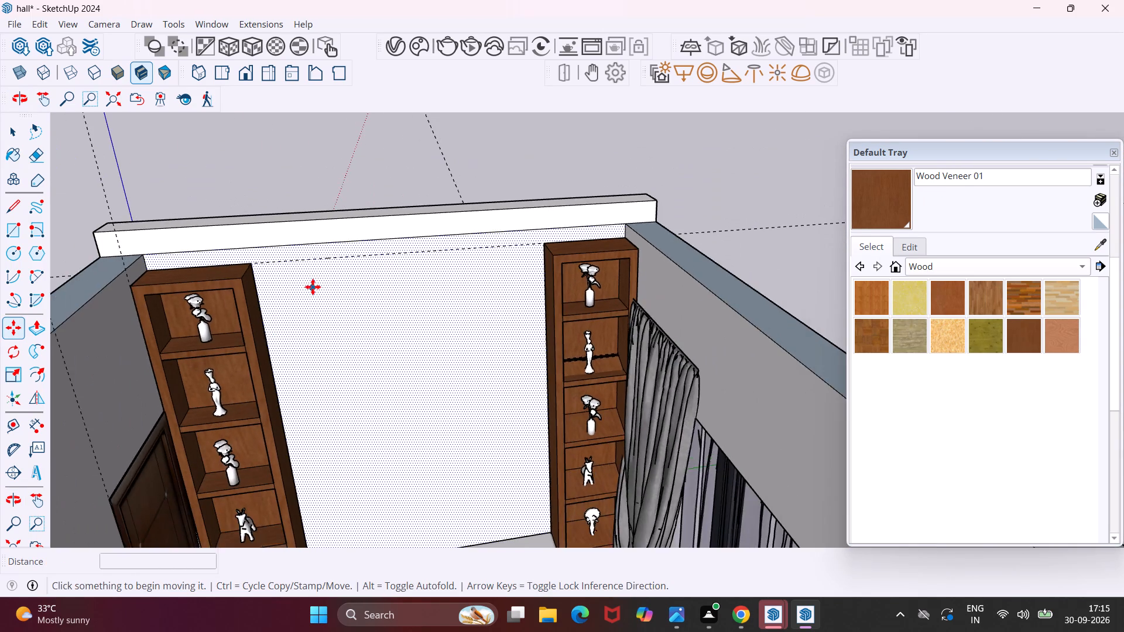
scroll(313, 280, down, 5)
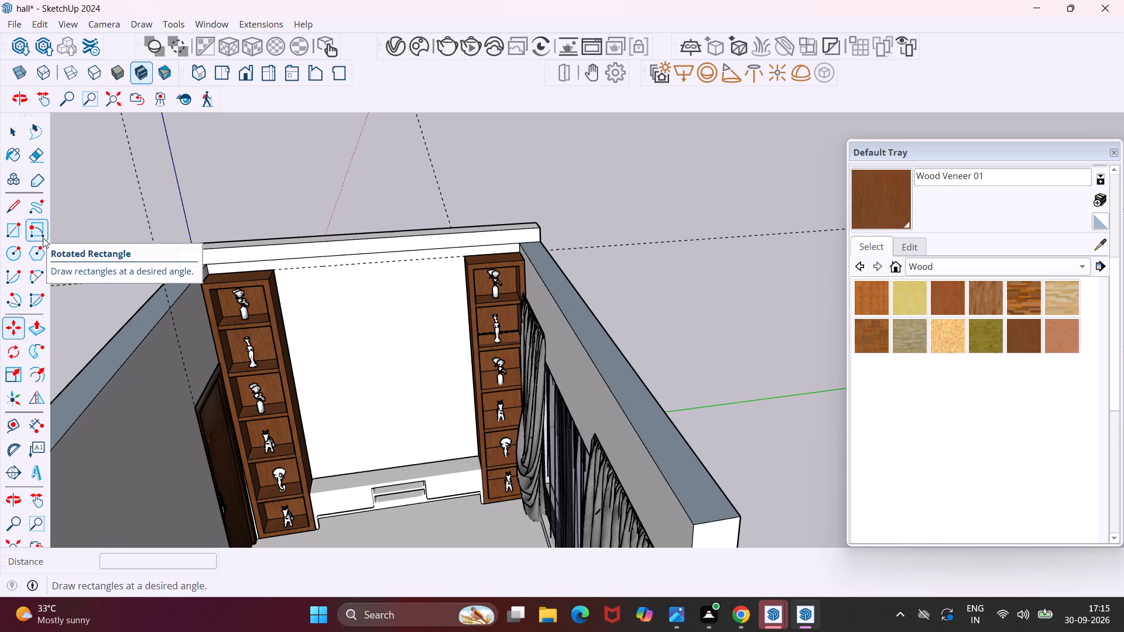
Draw a rectangle about 1 7/16" by 8' 15/16" on the end wall beside the door-side shelving unit, from the guide to just above the TV stand.
click(21, 238)
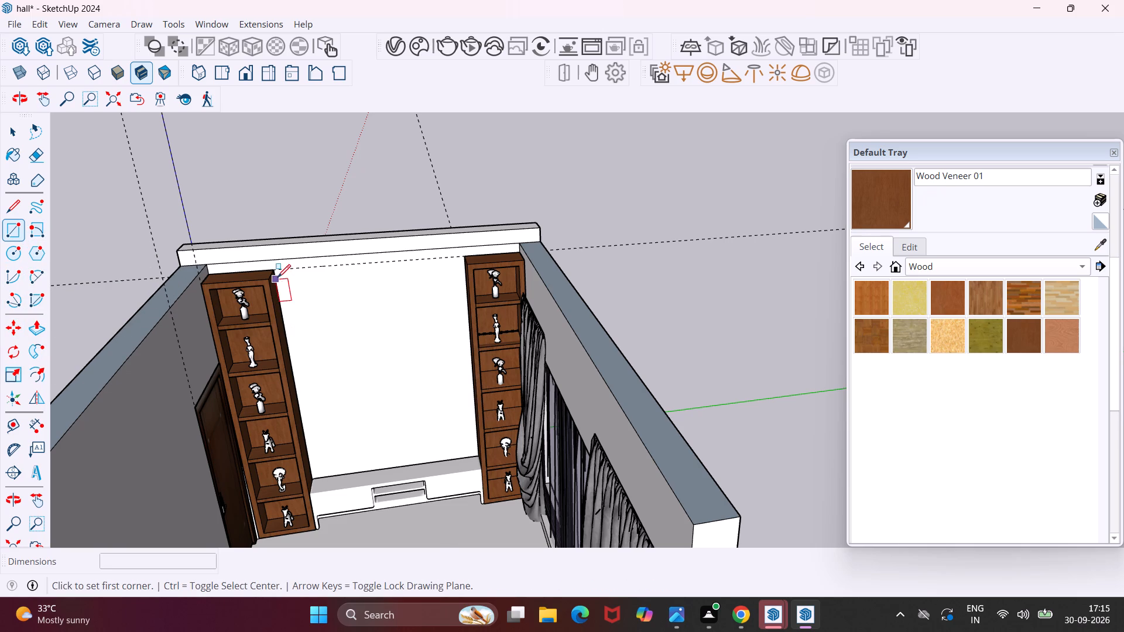
scroll(282, 271, up, 11)
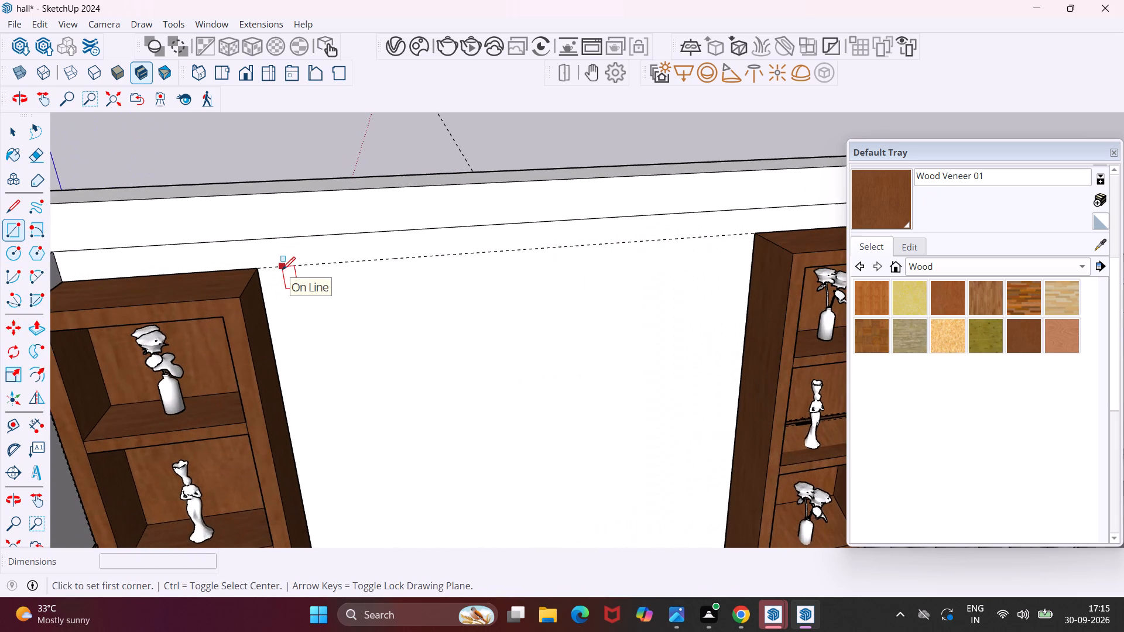
click(268, 268)
scroll(280, 282, down, 2)
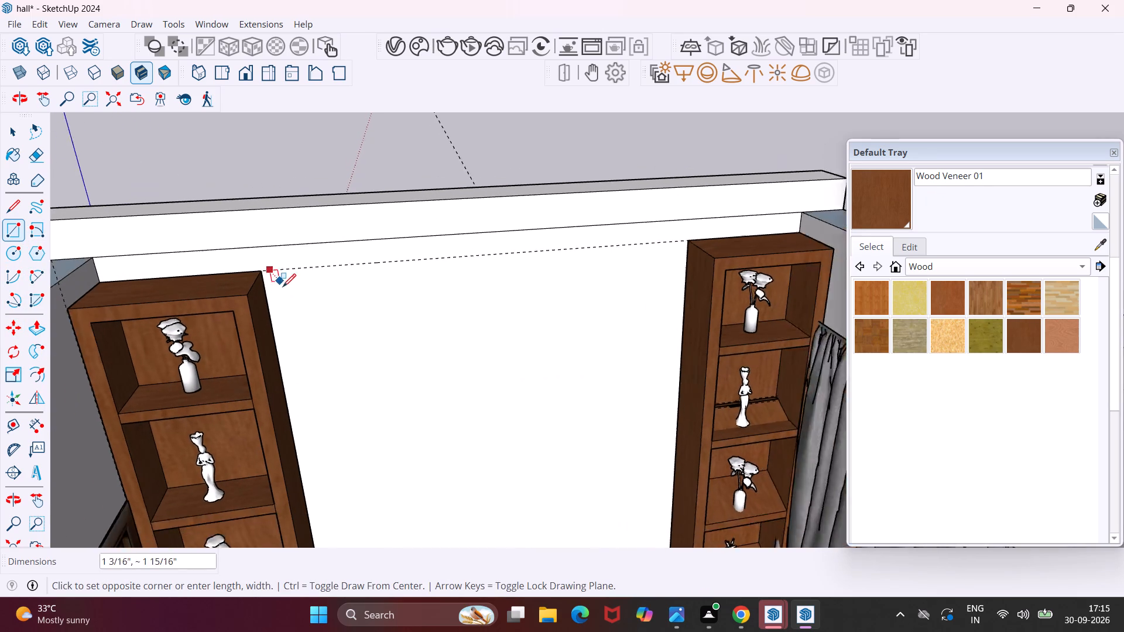
scroll(283, 287, down, 11)
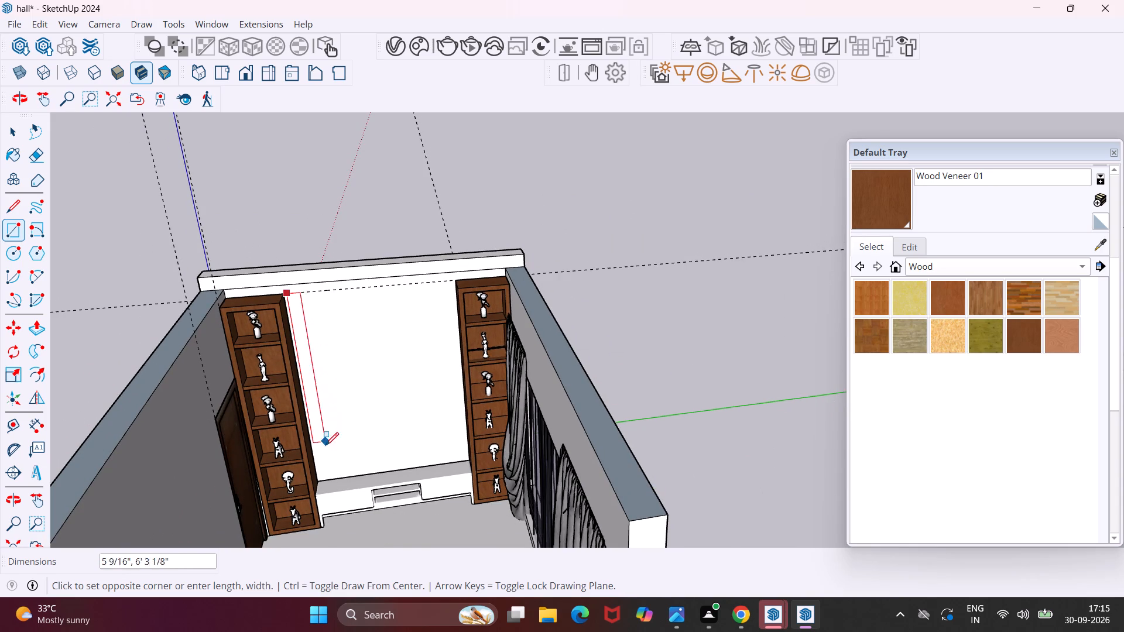
scroll(329, 478, up, 3)
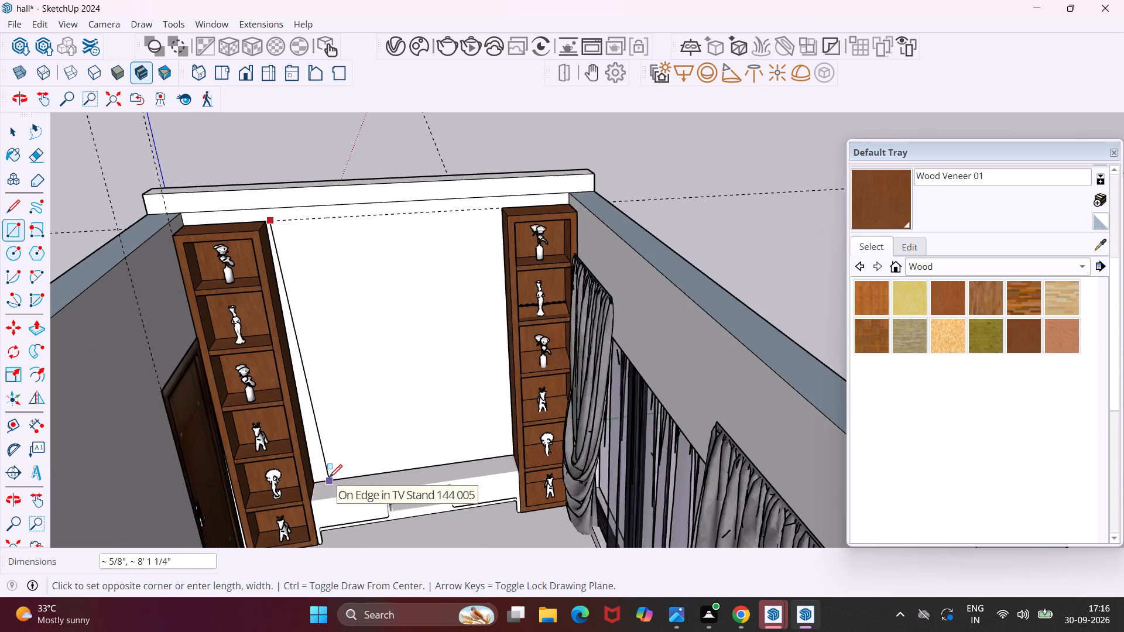
scroll(329, 478, up, 4)
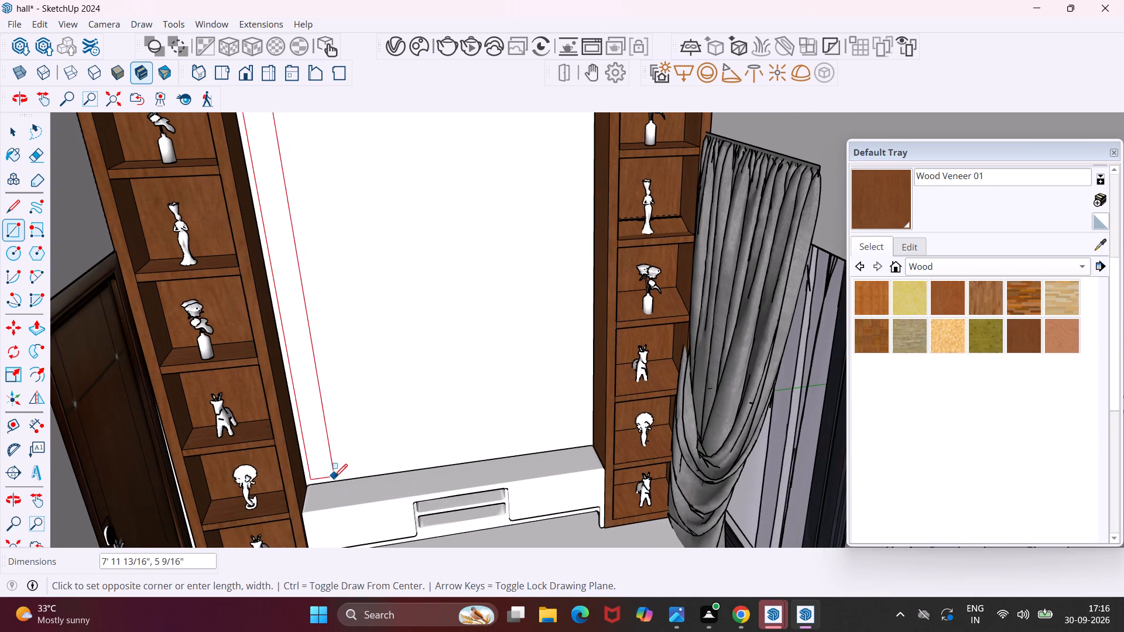
scroll(333, 474, up, 7)
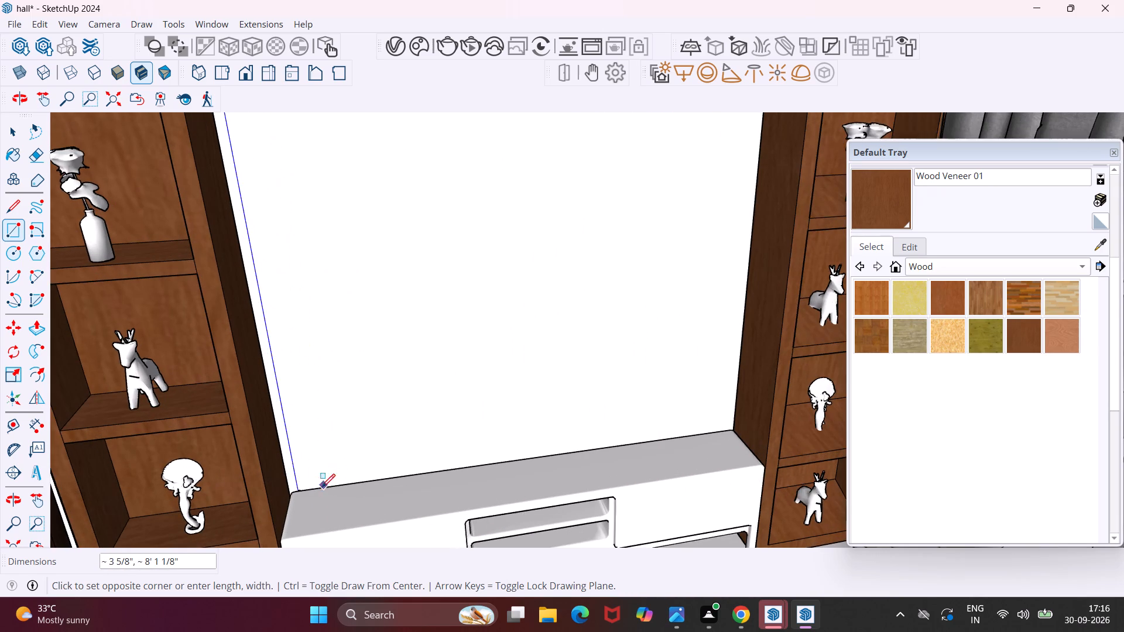
scroll(322, 487, up, 11)
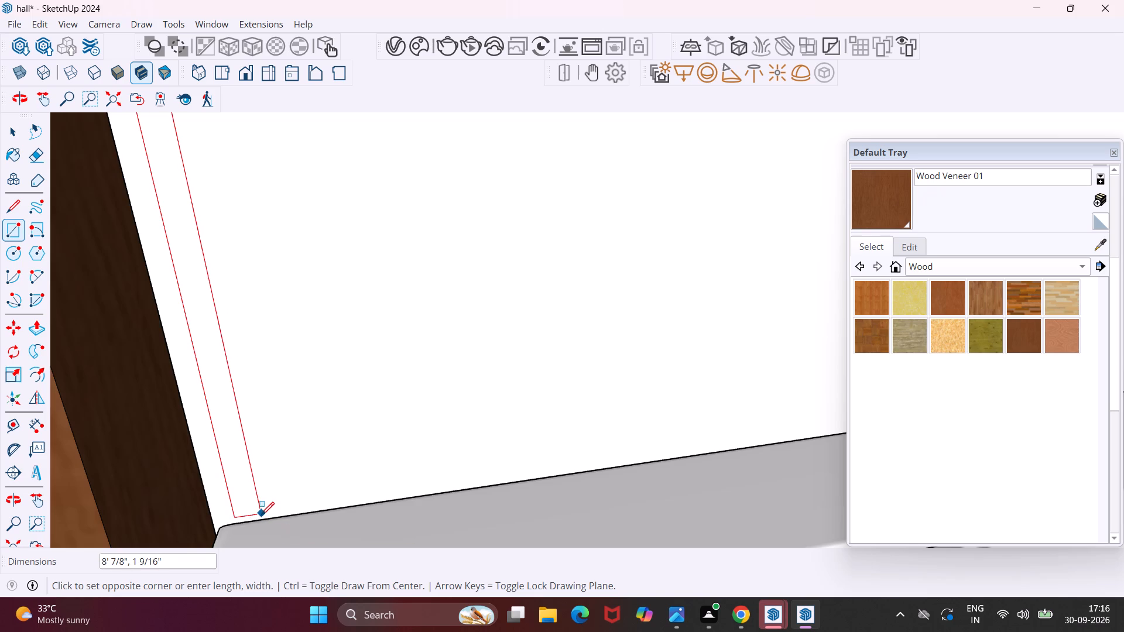
click(260, 516)
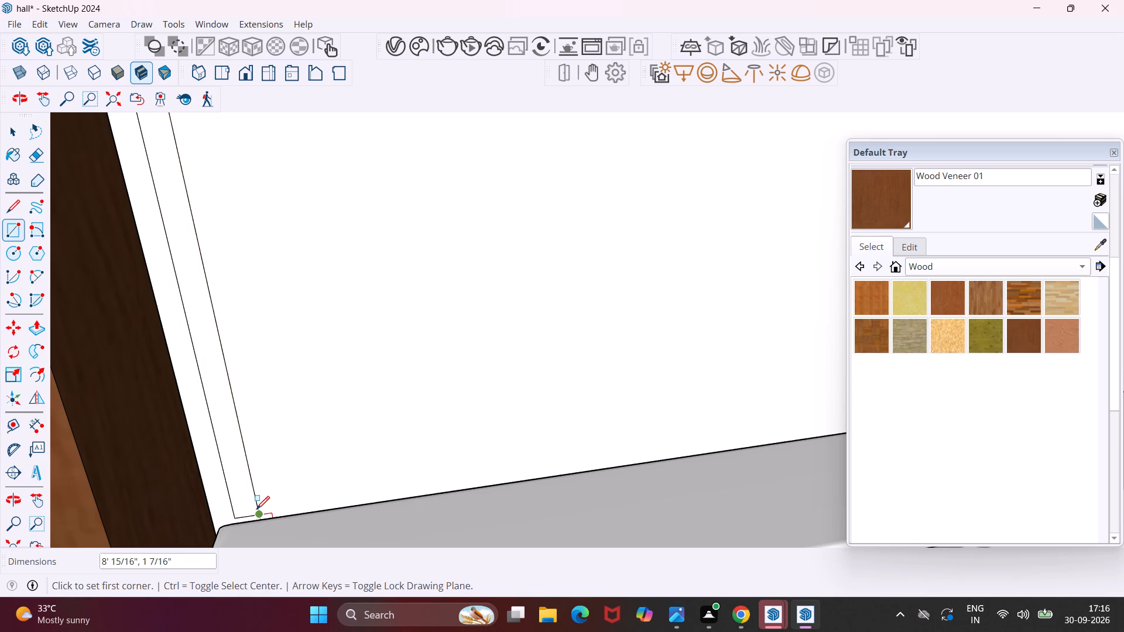
key(Escape)
Make a group from the new narrow rectangle's face on the end wall.
key(space)
click(245, 491)
right_click(245, 491)
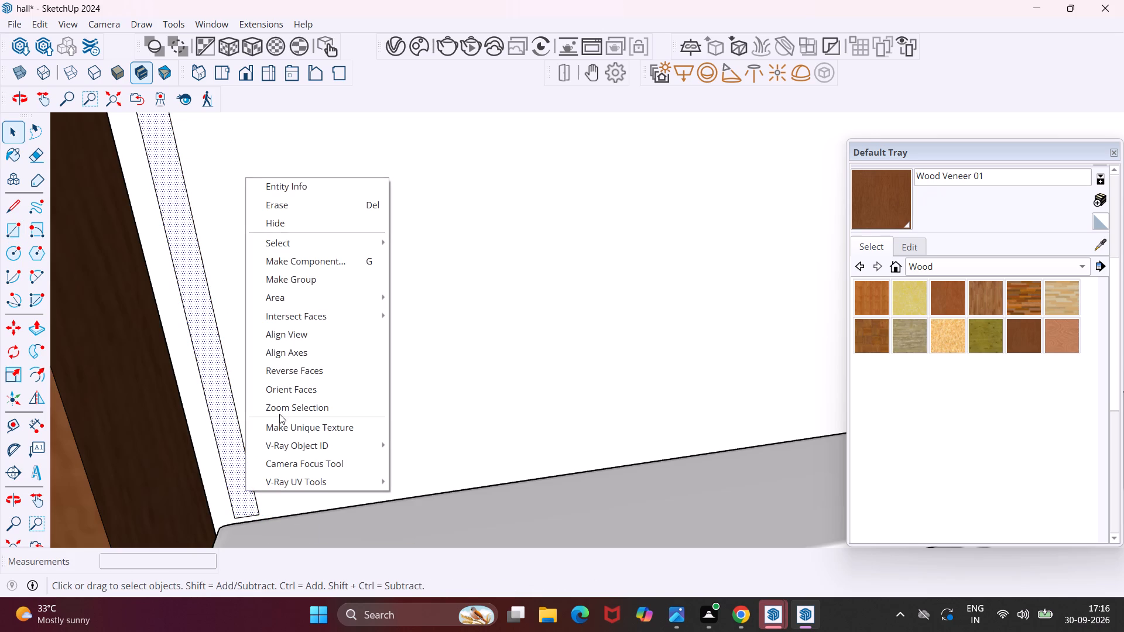
click(300, 276)
Open the new narrow strip's group for editing and push/pull its face outward by 0.9".
scroll(167, 294, down, 13)
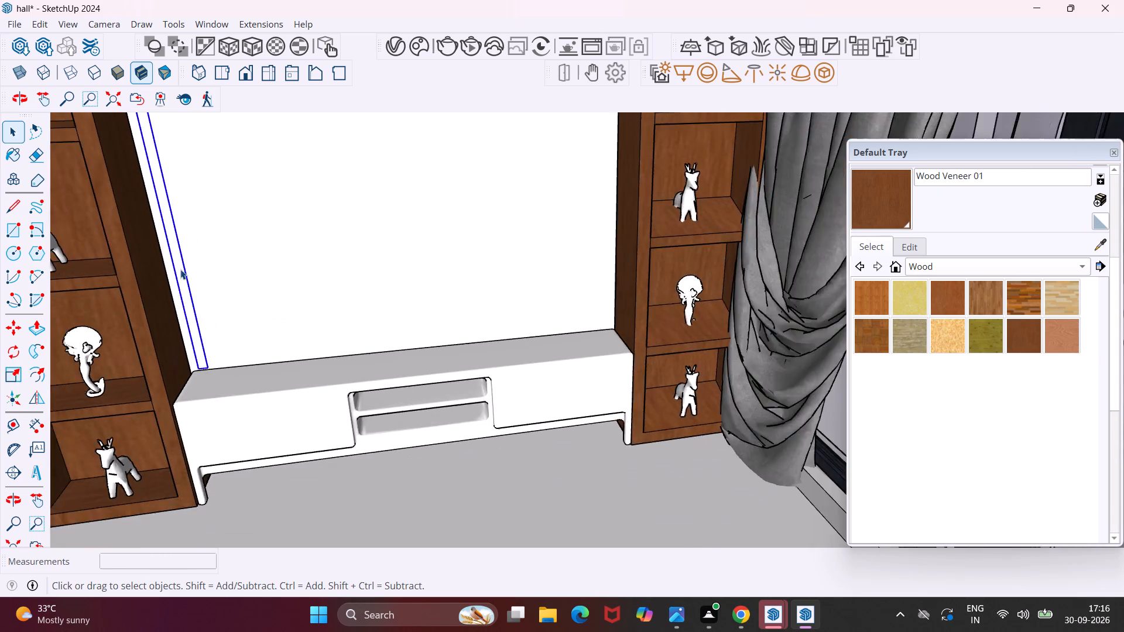
scroll(180, 262, down, 18)
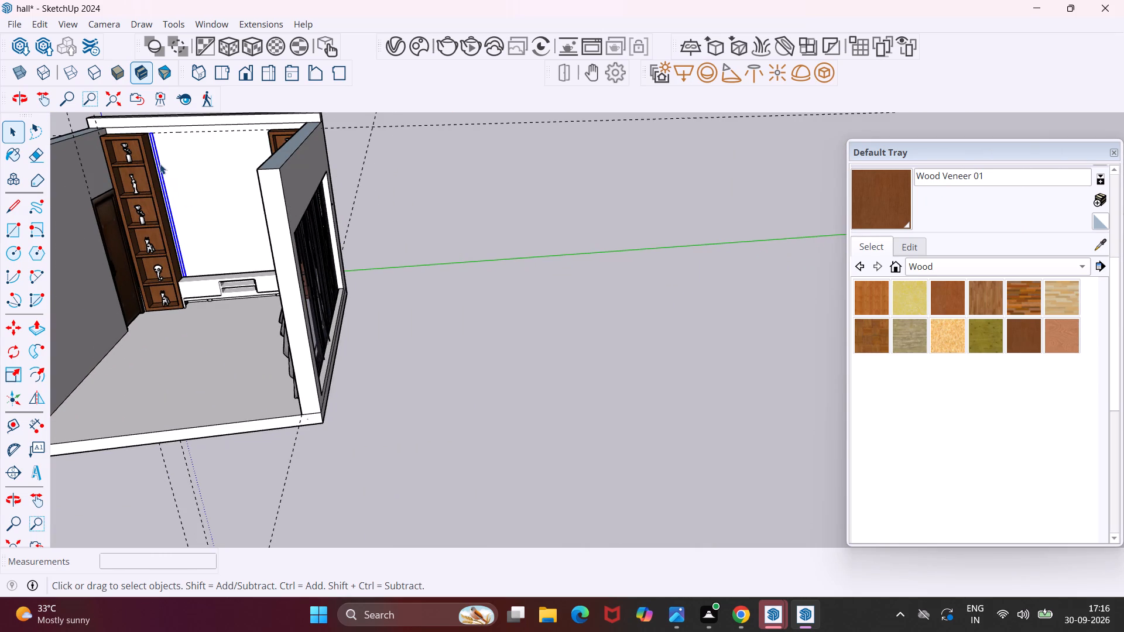
scroll(153, 138, up, 6)
scroll(151, 138, up, 16)
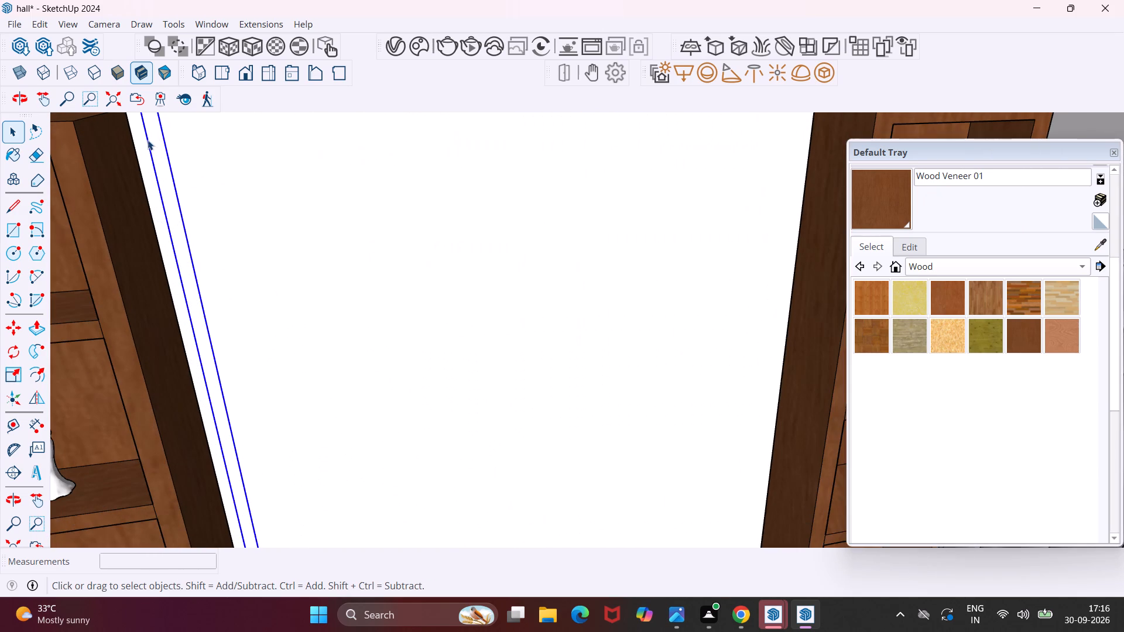
triple_click(153, 142)
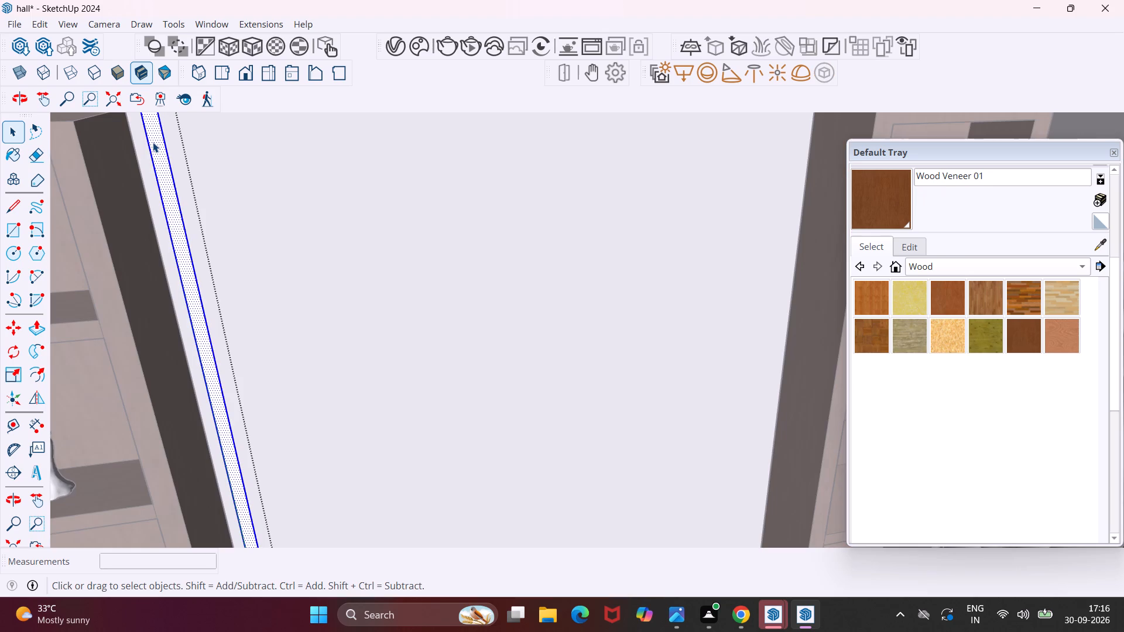
key(p)
click(153, 142)
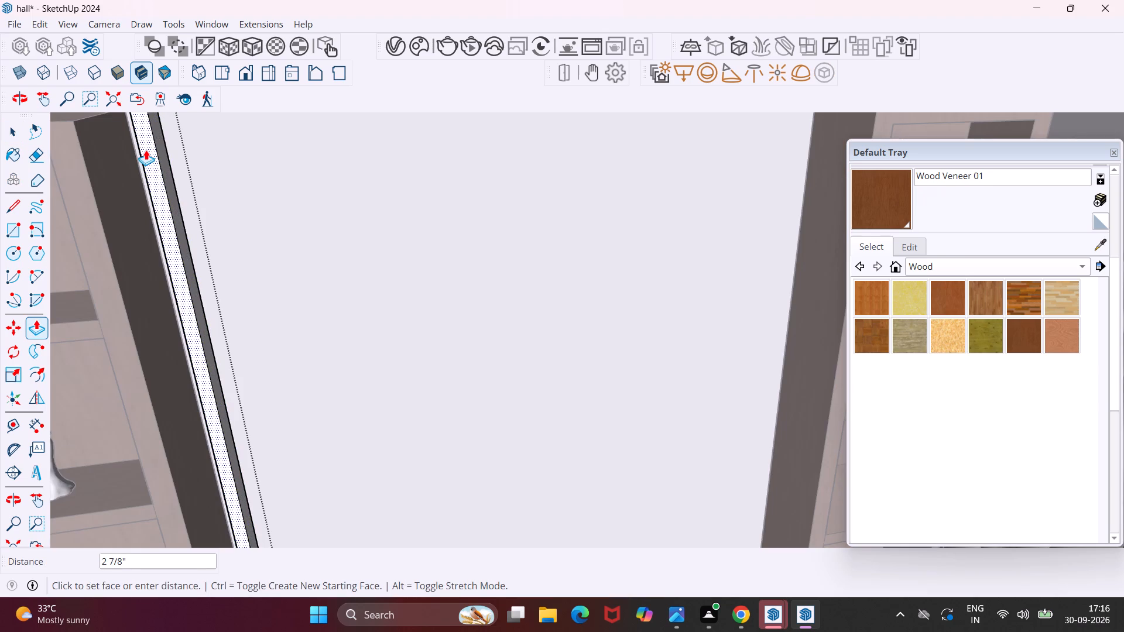
text(.9)
key(shift+quotedbl)
key(Return)
scroll(146, 150, up, 1)
scroll(146, 150, down, 4)
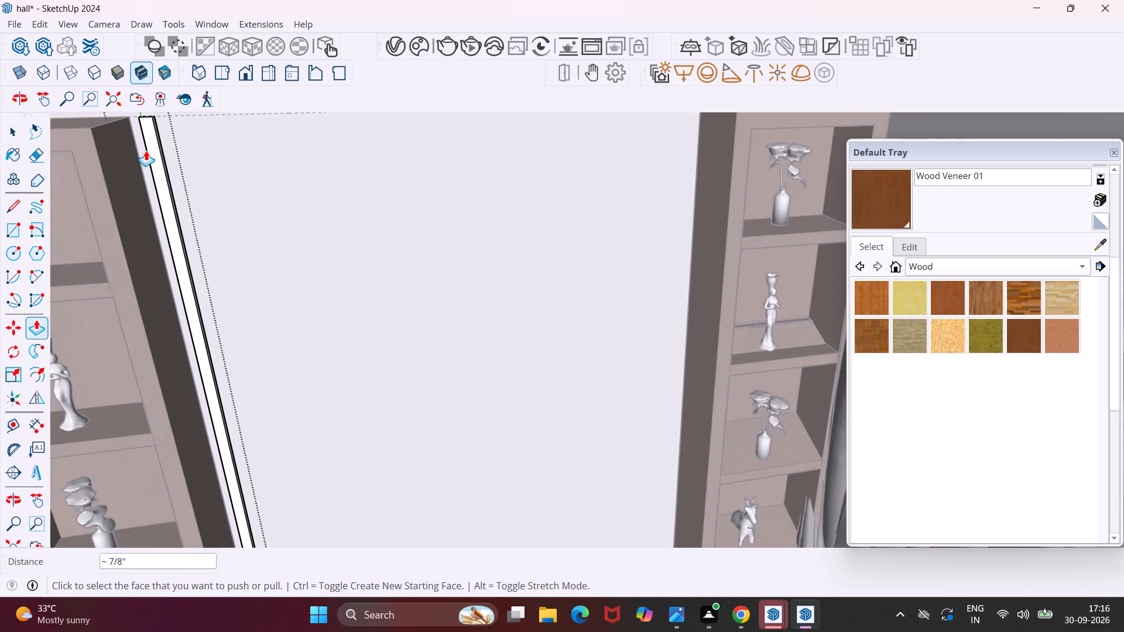
scroll(146, 150, down, 9)
key(Escape)
key(space)
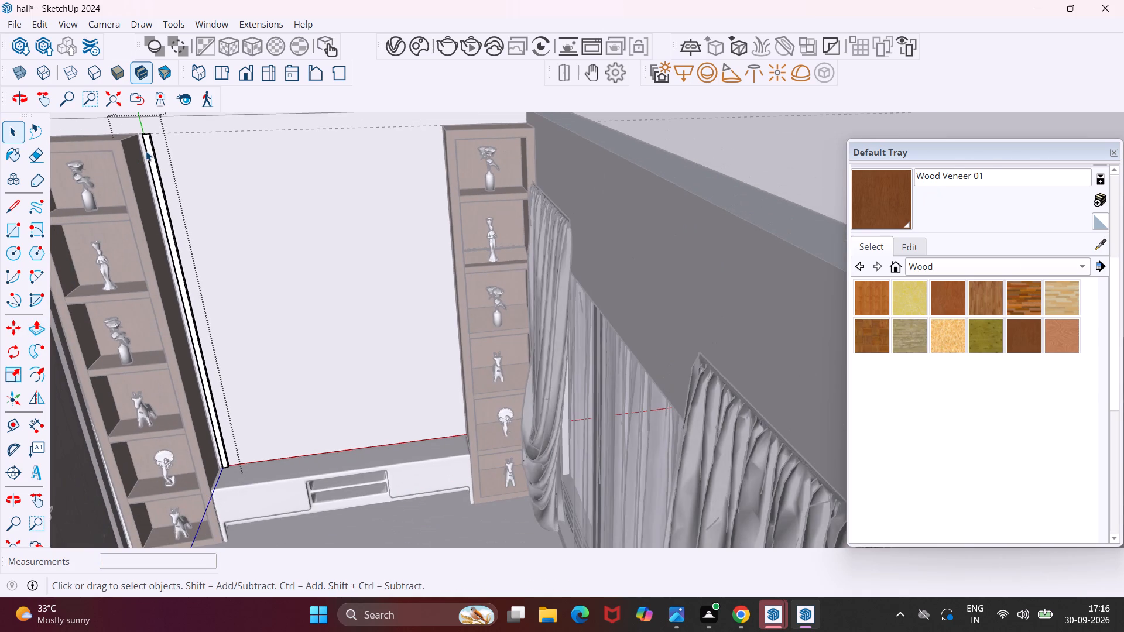
Select the whole strip inside its group and move it about 5' 11 1/8" along the end wall, against the window-side shelving unit.
middle_drag(148, 135, 248, 200)
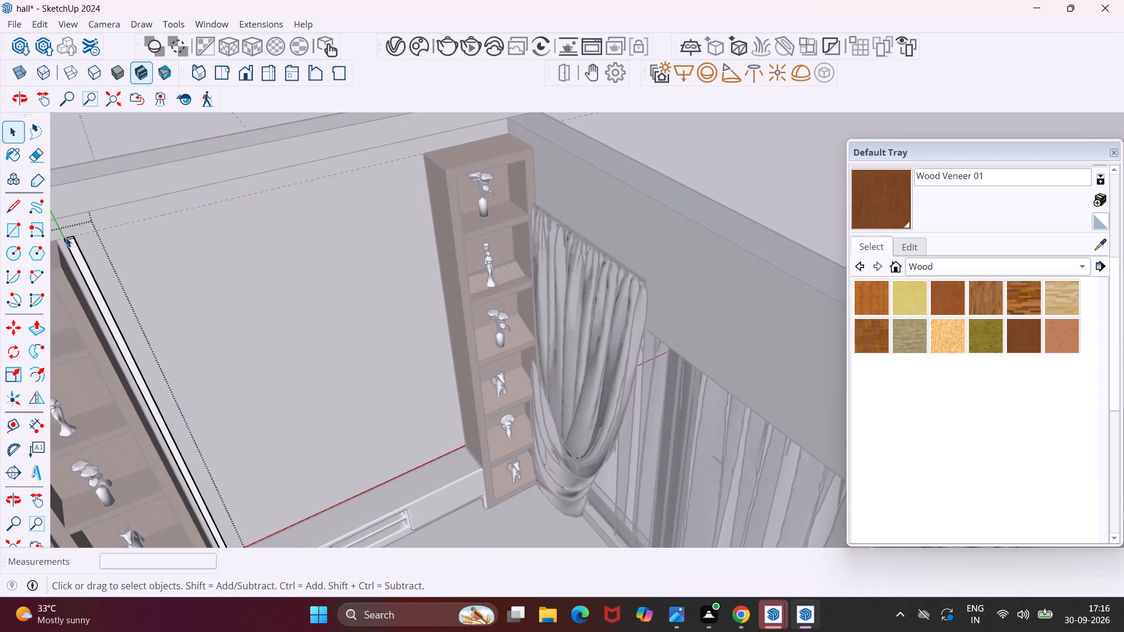
scroll(65, 237, up, 20)
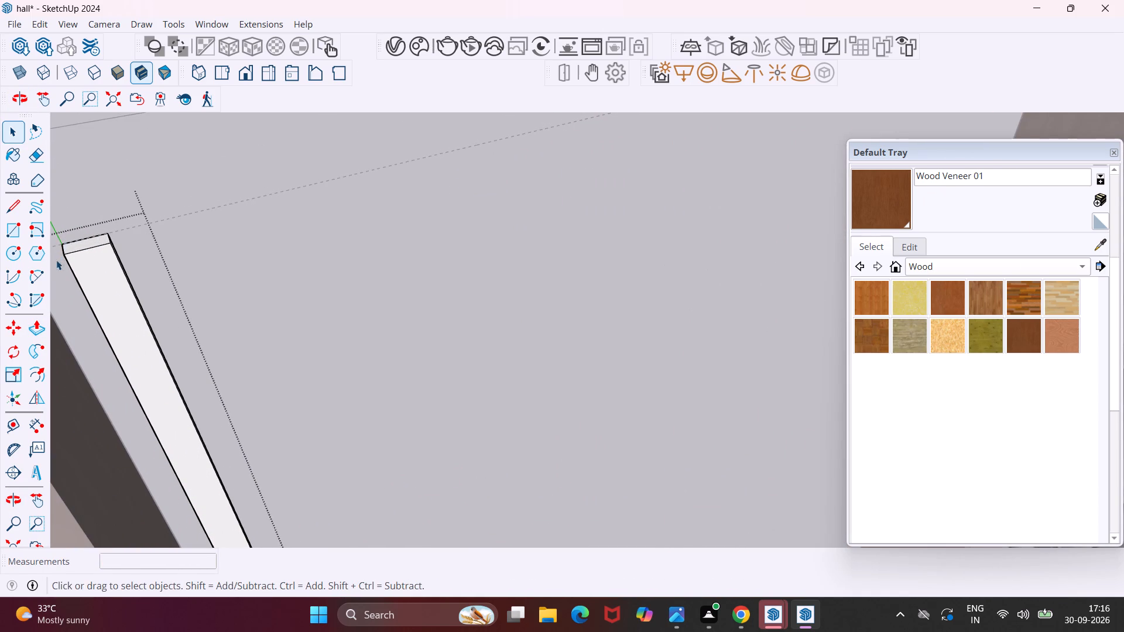
middle_drag(63, 237, 149, 272)
scroll(159, 262, down, 13)
middle_drag(84, 300, 178, 340)
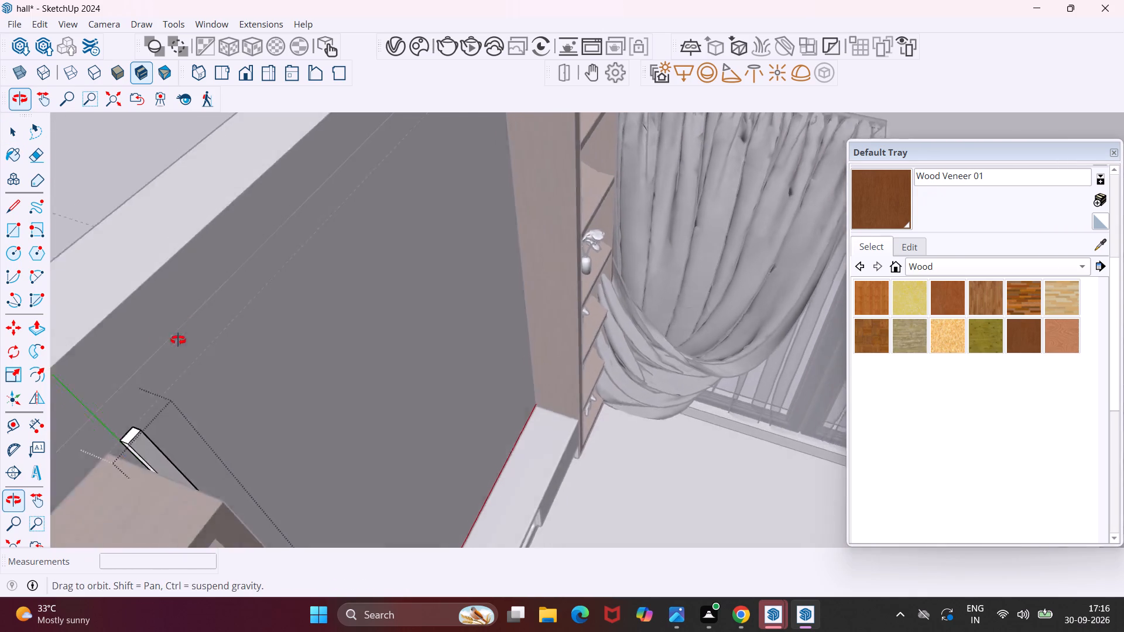
middle_drag(178, 340, 266, 287)
middle_drag(267, 287, 289, 326)
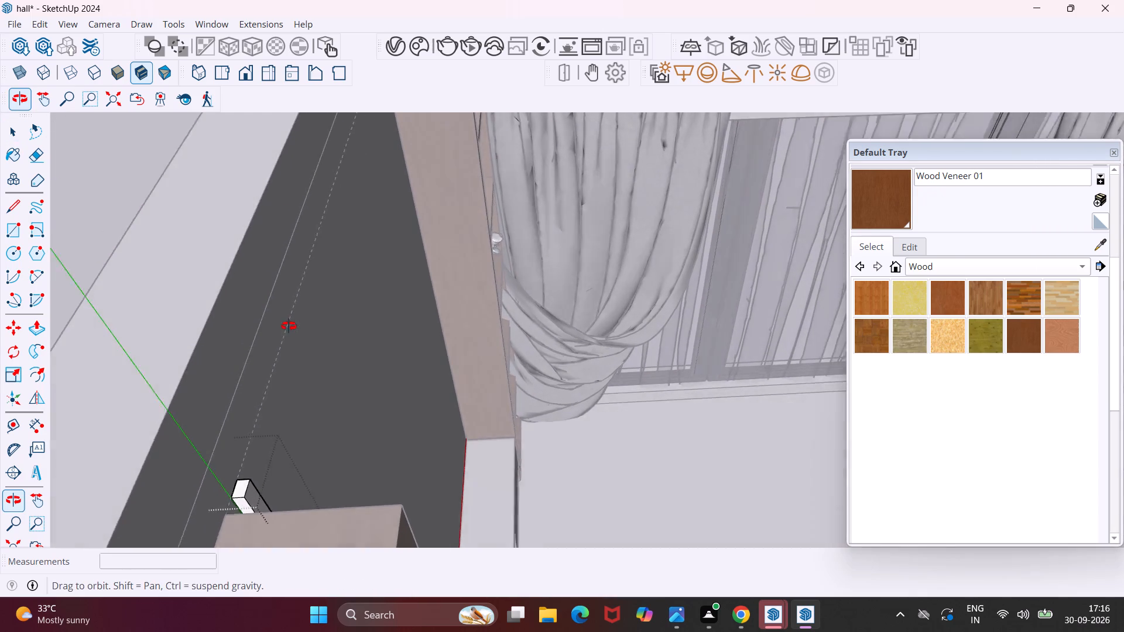
middle_drag(289, 326, 326, 462)
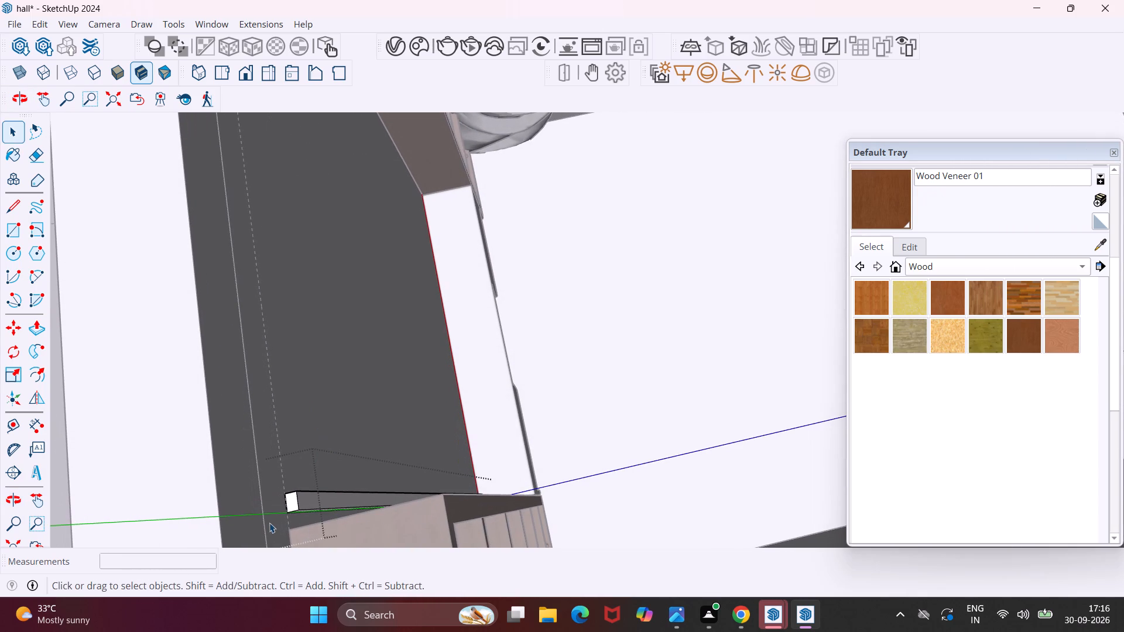
drag(275, 528, 314, 475)
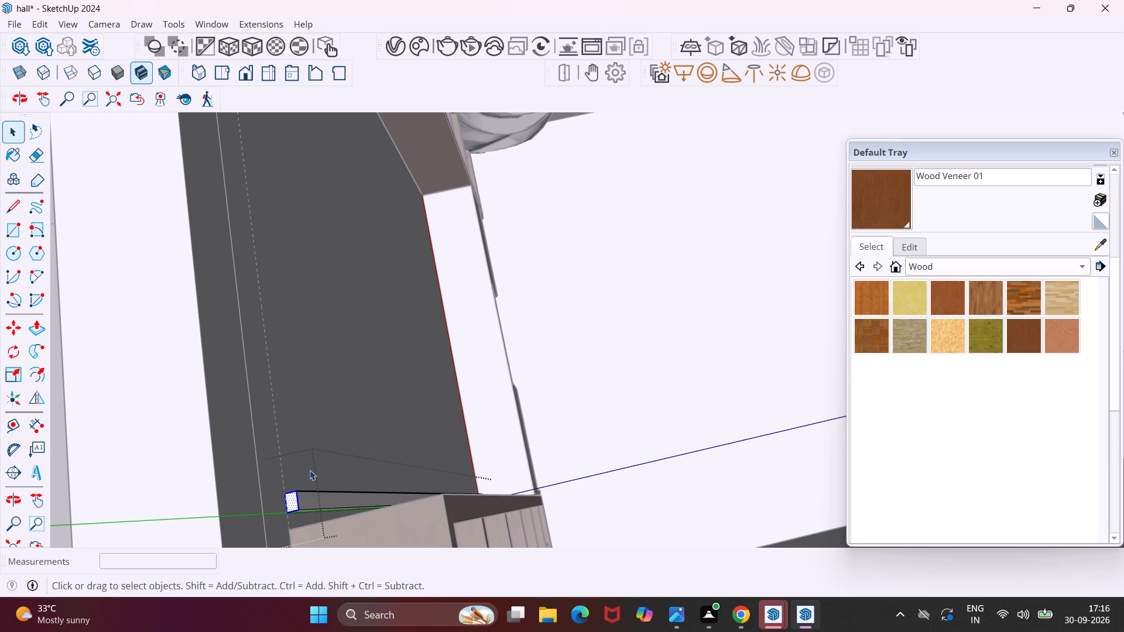
middle_drag(277, 511, 378, 441)
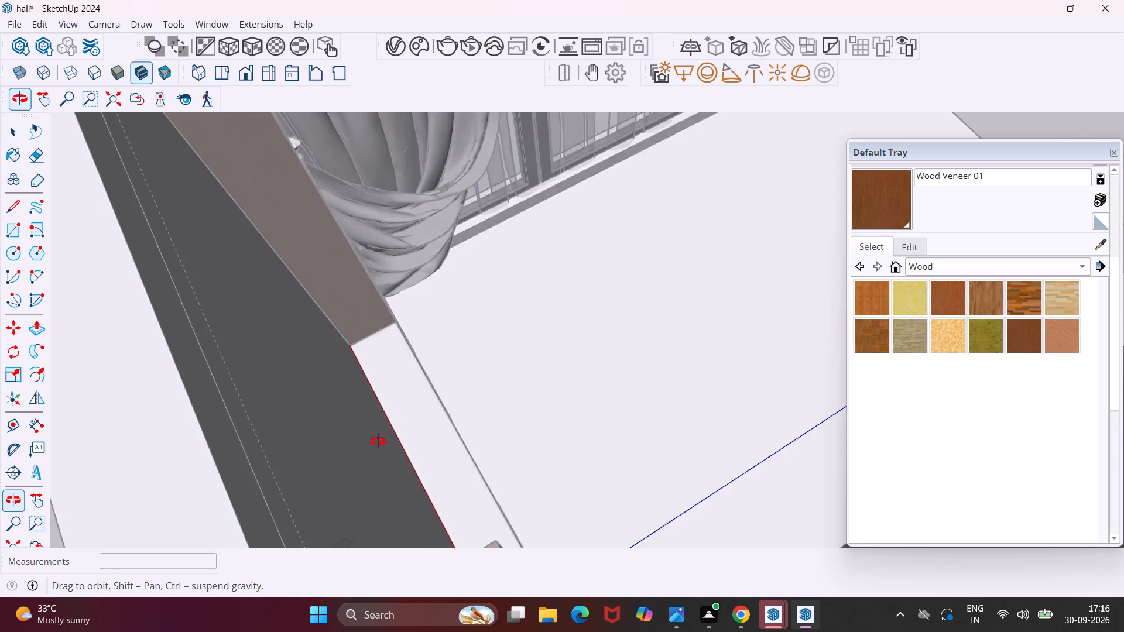
middle_drag(378, 441, 383, 422)
scroll(383, 420, down, 10)
middle_drag(333, 456, 366, 528)
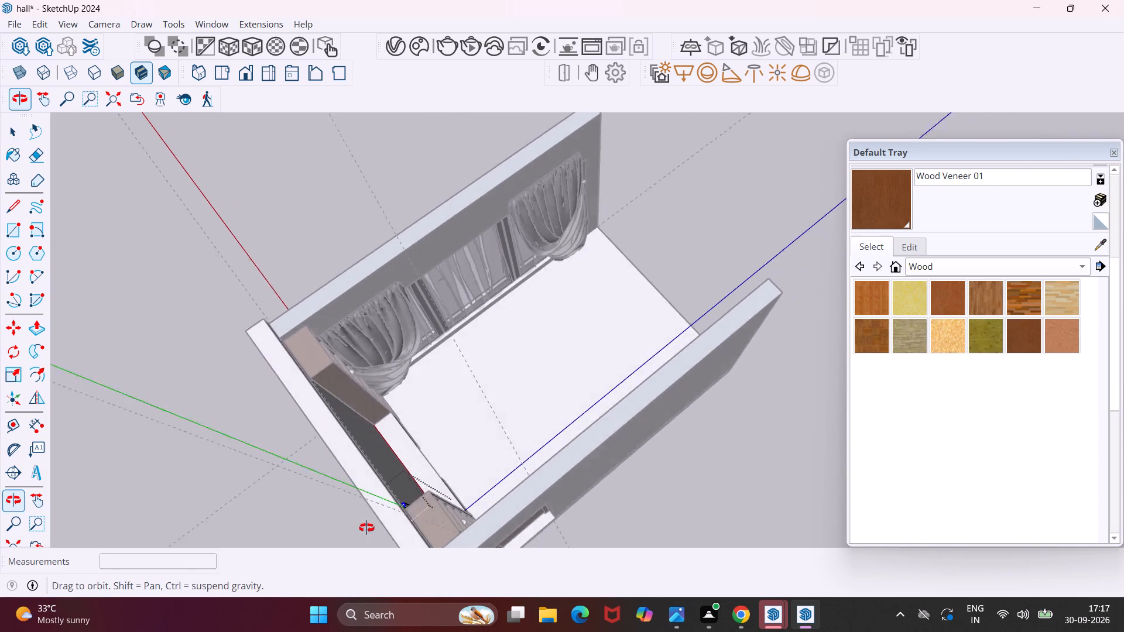
middle_drag(366, 528, 371, 537)
drag(457, 480, 380, 549)
scroll(407, 524, up, 11)
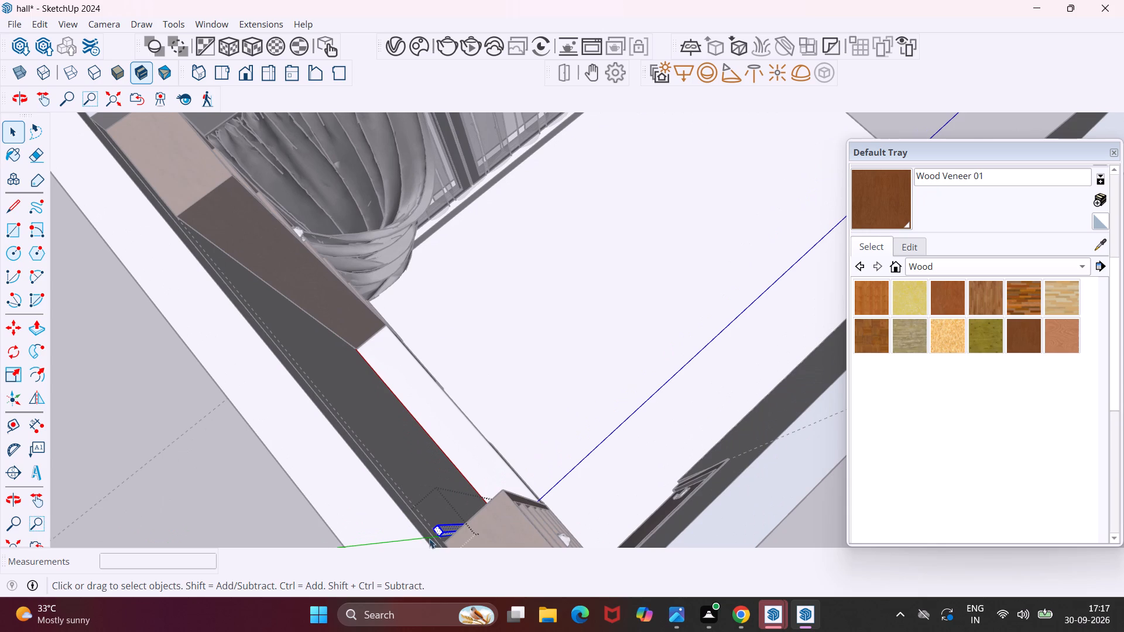
key(m)
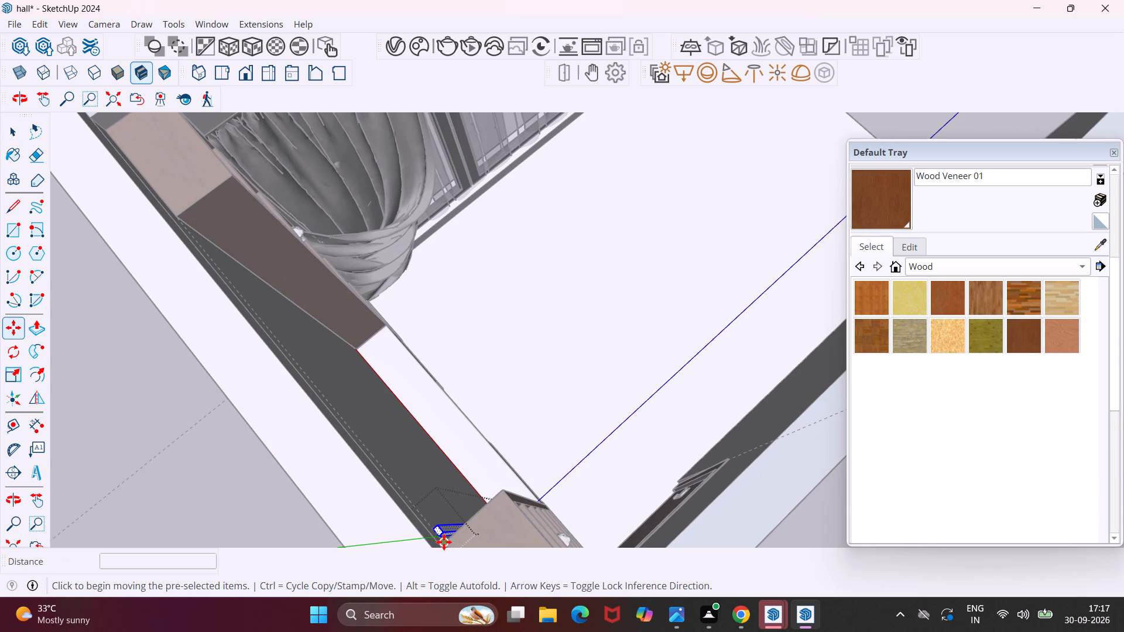
scroll(438, 538, up, 9)
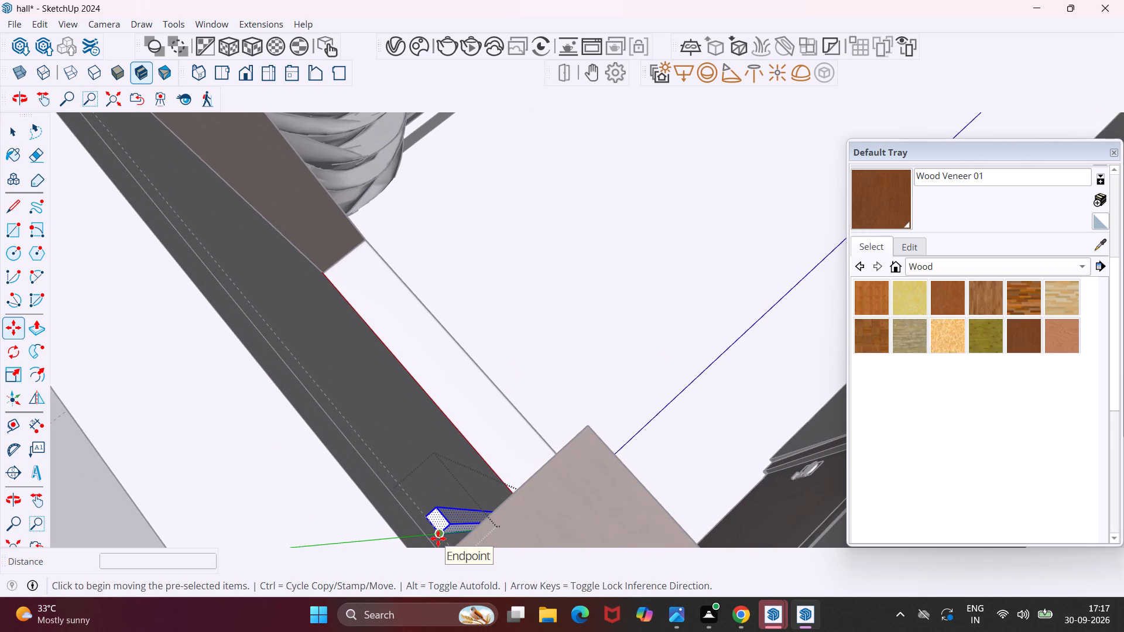
scroll(438, 538, up, 9)
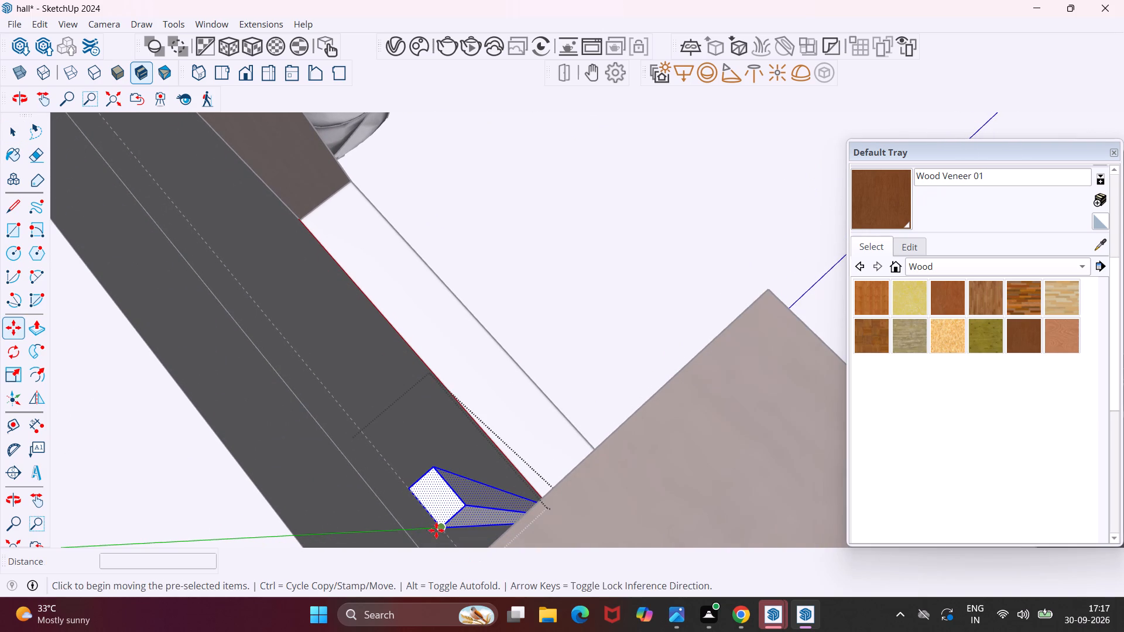
click(408, 488)
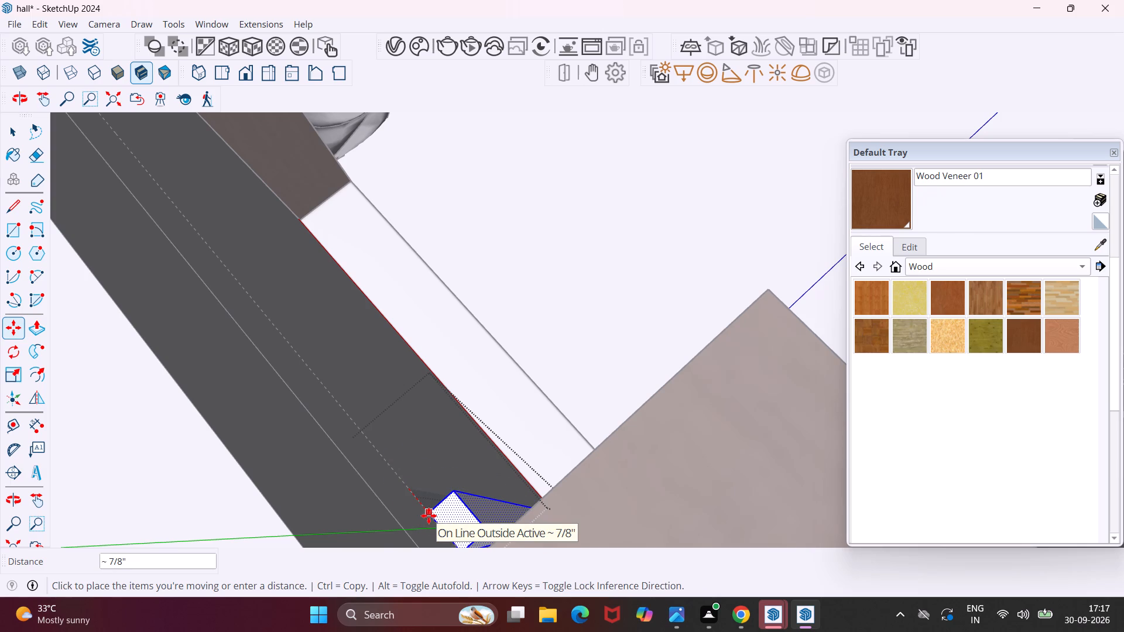
scroll(429, 516, down, 17)
scroll(429, 516, down, 4)
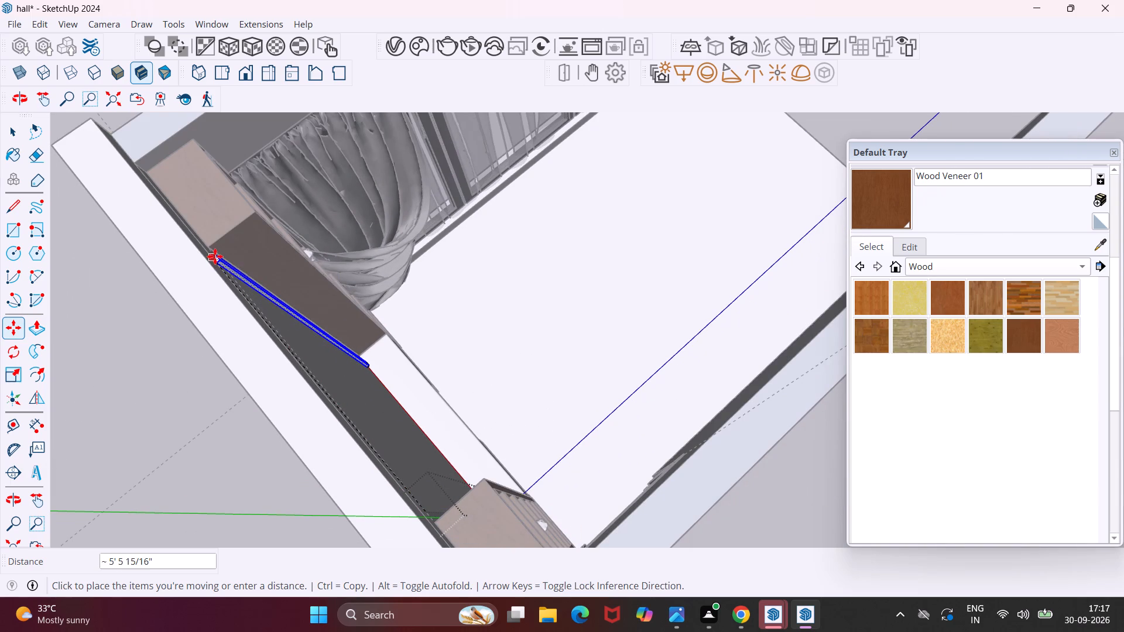
scroll(214, 255, up, 15)
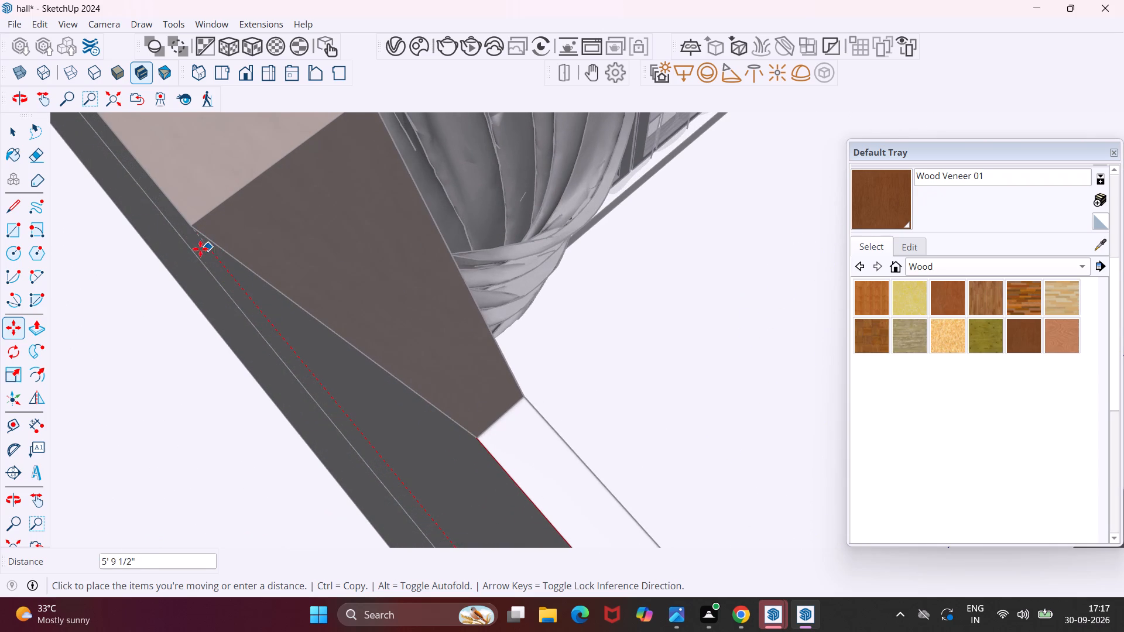
scroll(190, 225, up, 10)
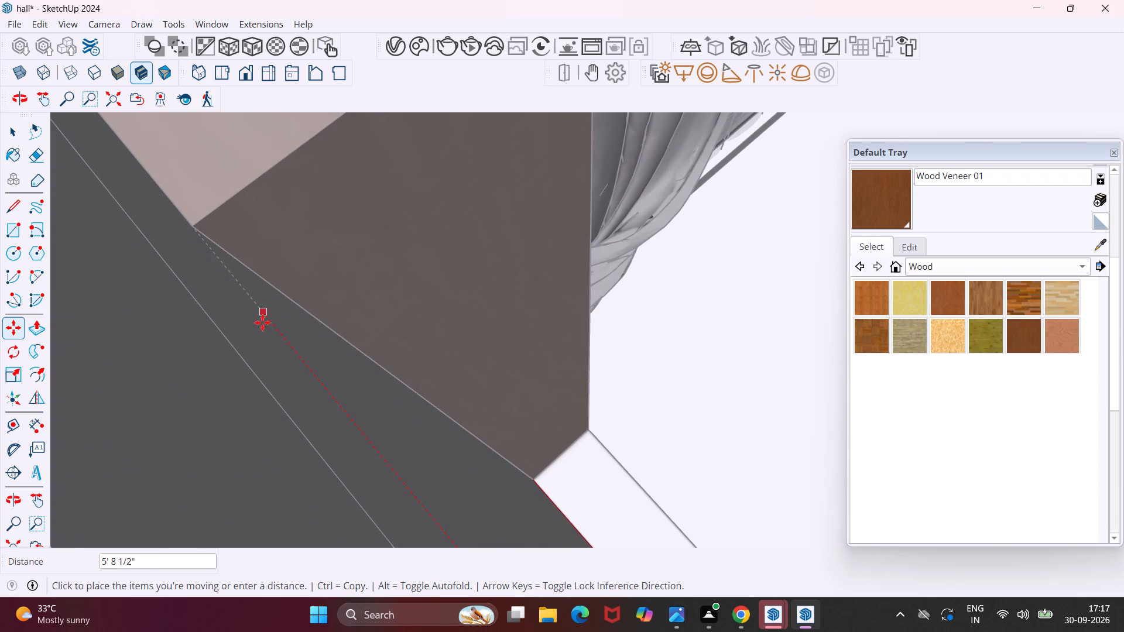
scroll(271, 322, down, 13)
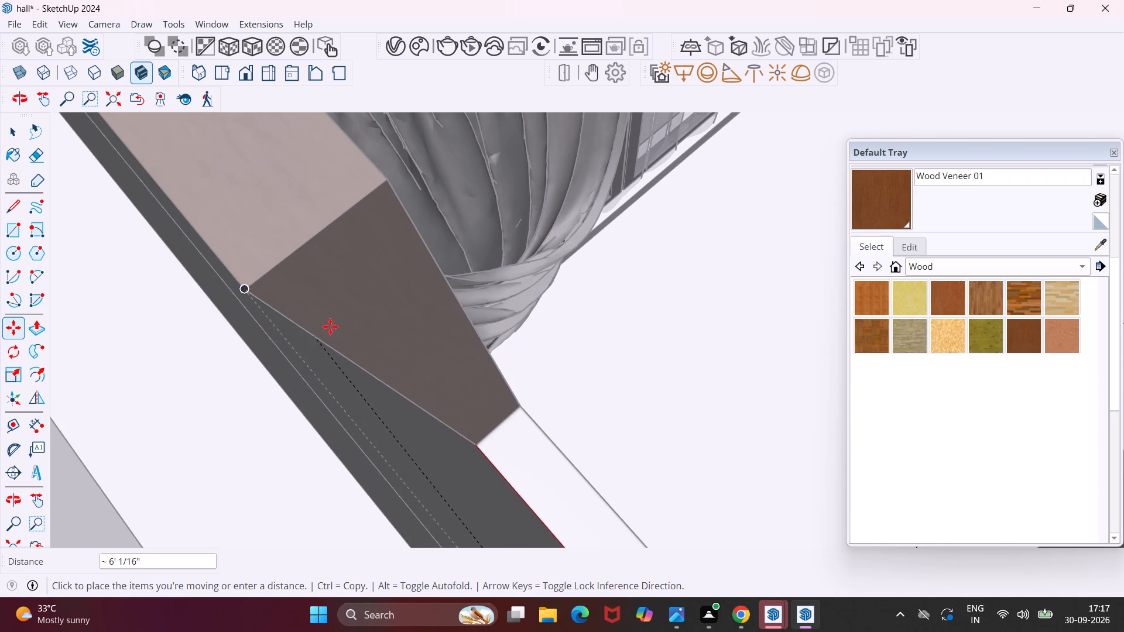
scroll(329, 321, down, 11)
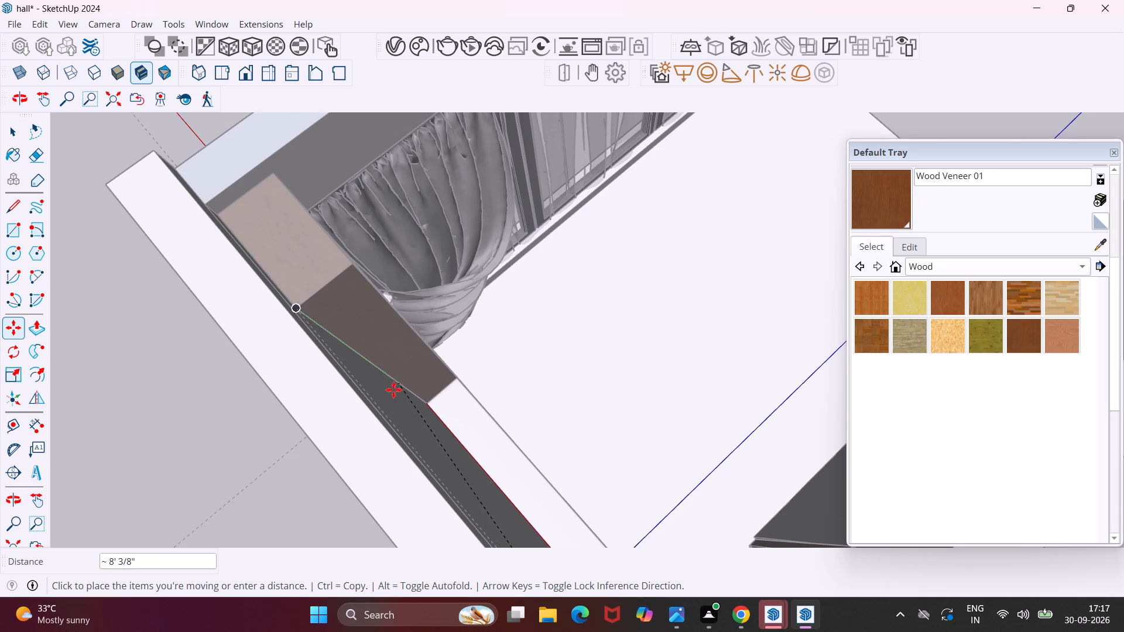
scroll(393, 390, down, 11)
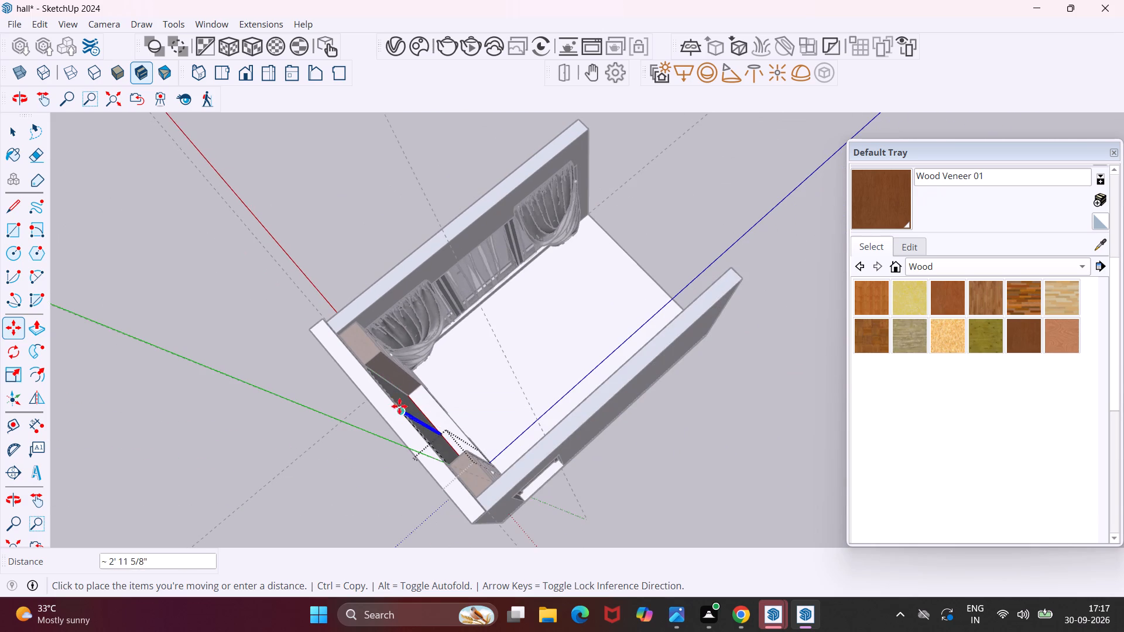
scroll(396, 401, up, 18)
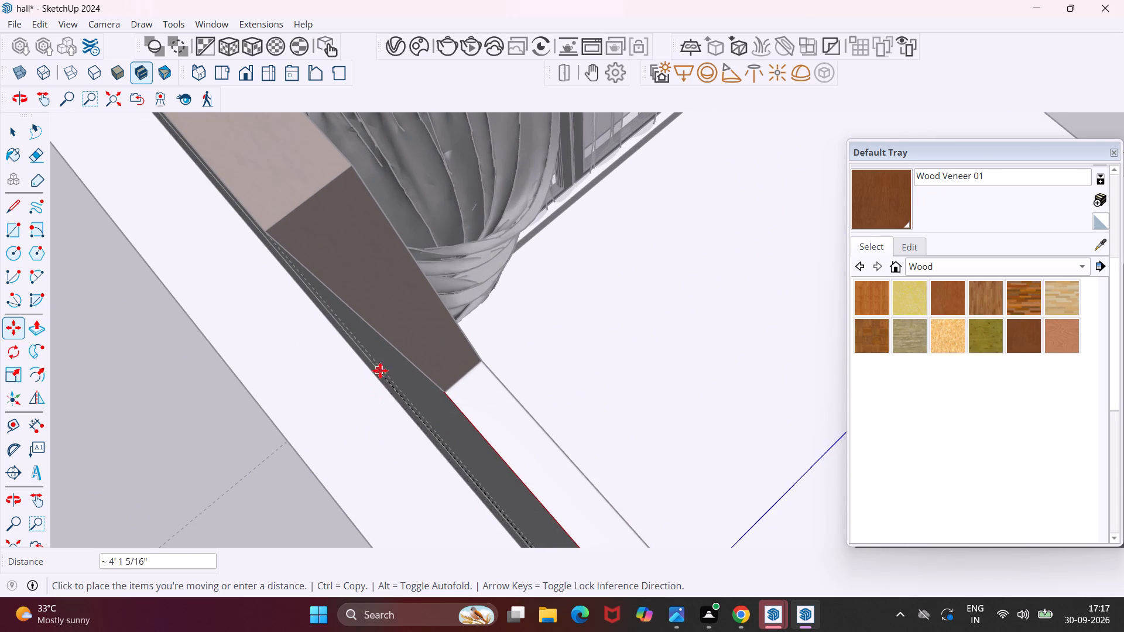
scroll(369, 344, up, 9)
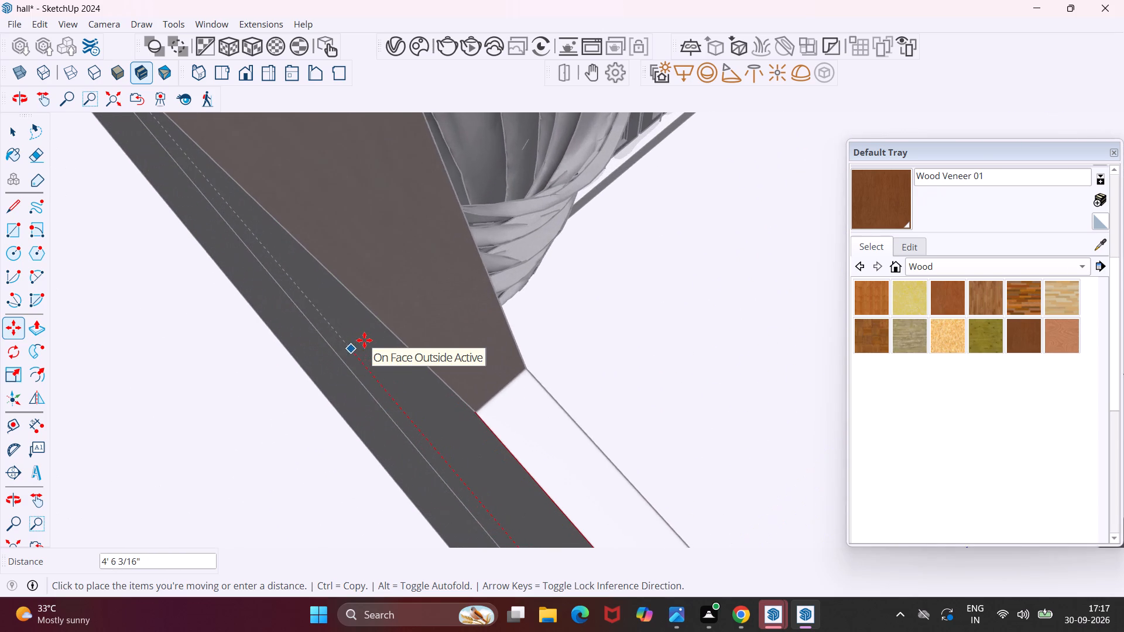
scroll(364, 340, up, 5)
scroll(359, 315, down, 11)
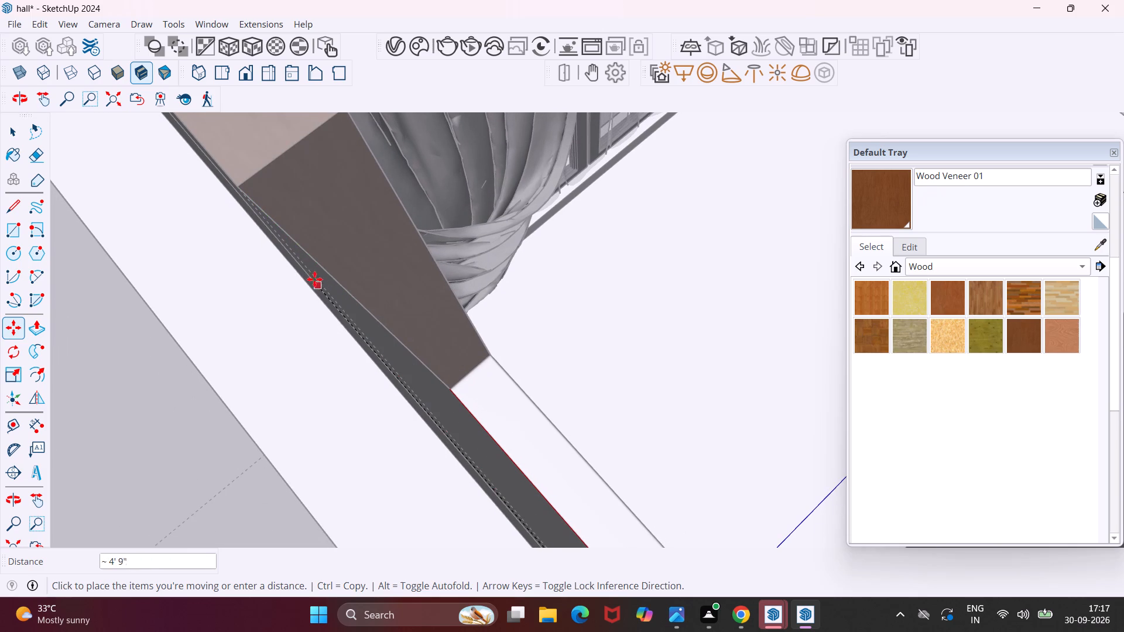
scroll(243, 193, up, 4)
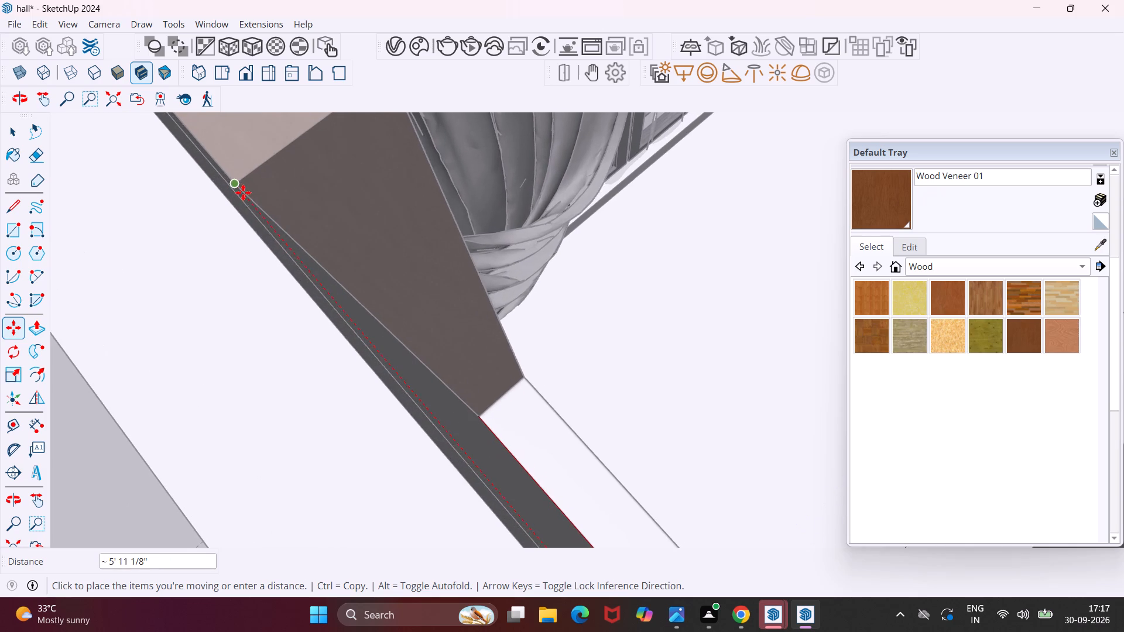
scroll(242, 193, up, 6)
click(229, 178)
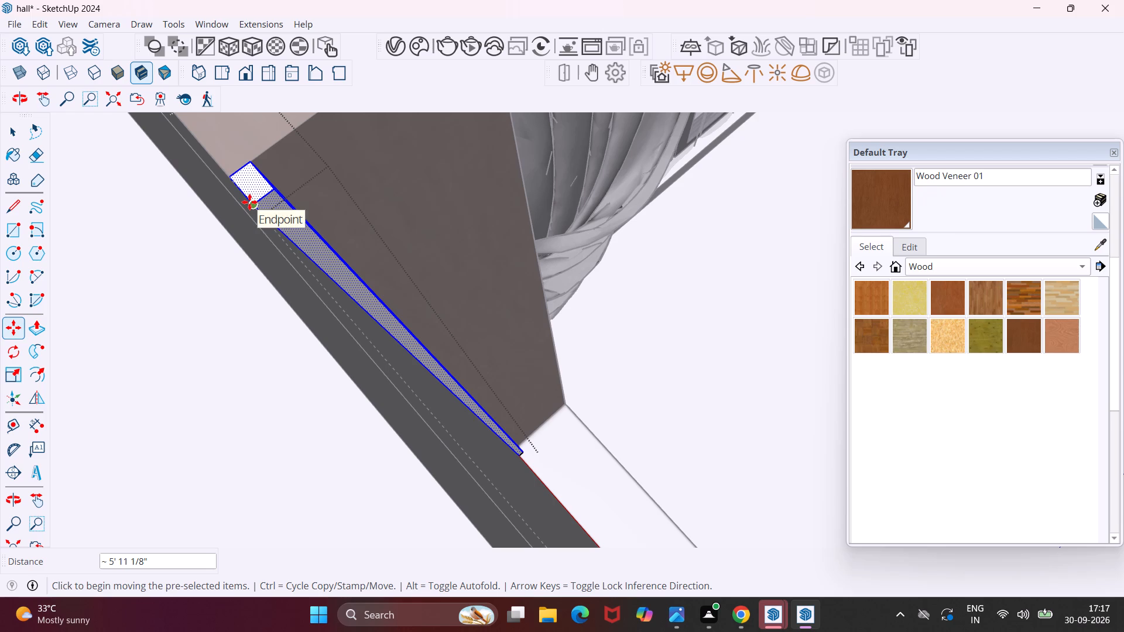
Copy the strip inside its group about 6' 7/16" along the end wall, against the door-side shelving unit.
click(253, 204)
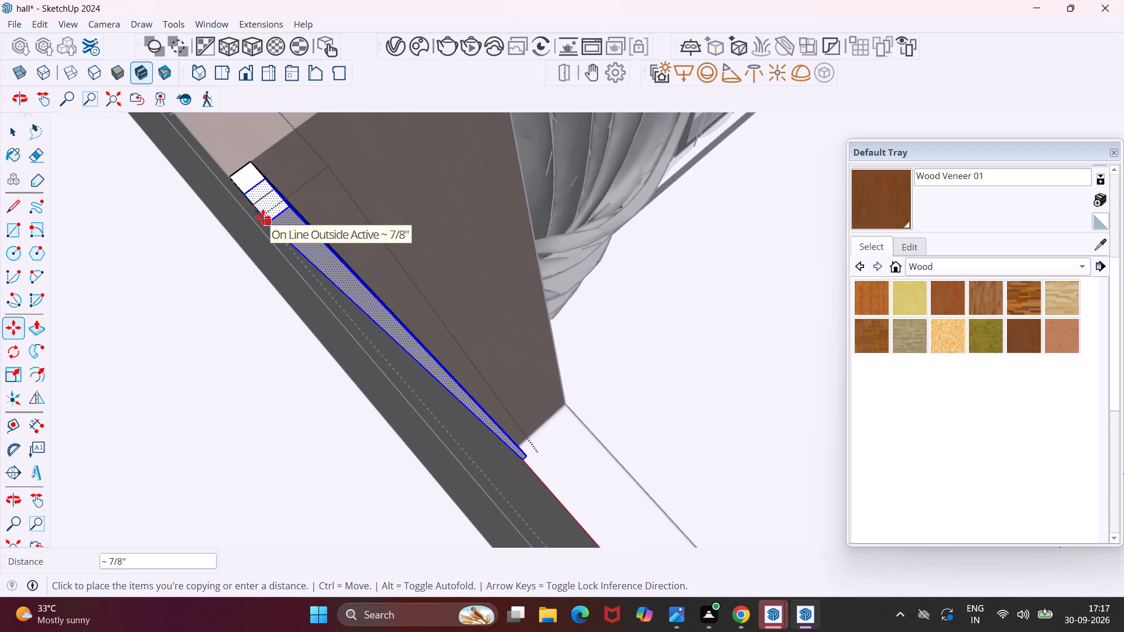
scroll(263, 217, down, 19)
scroll(263, 217, down, 5)
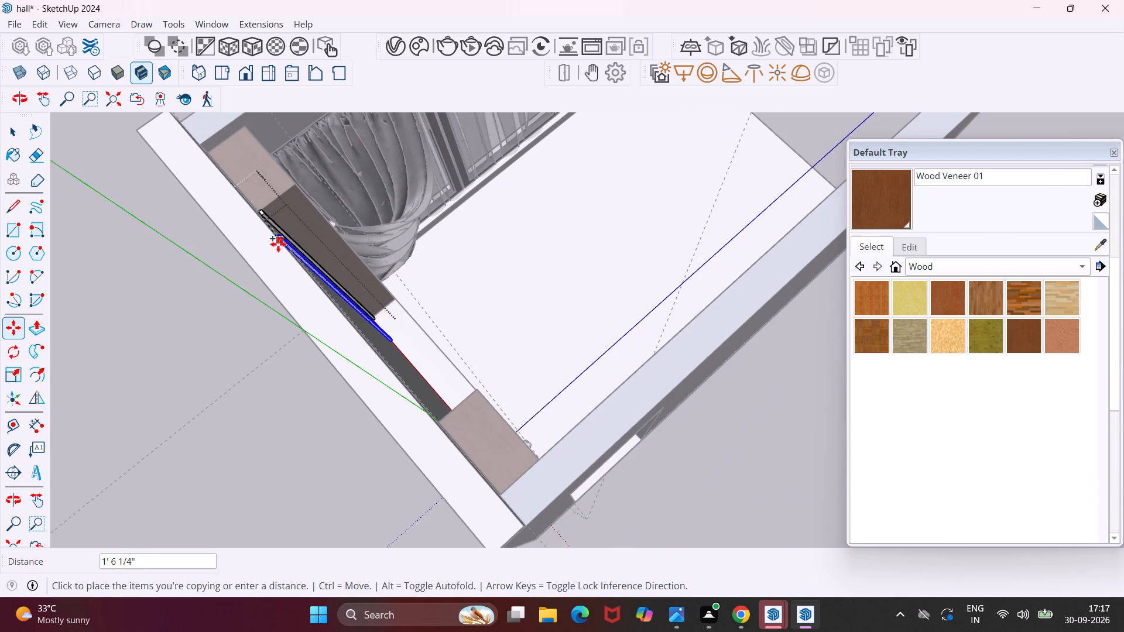
scroll(294, 257, up, 12)
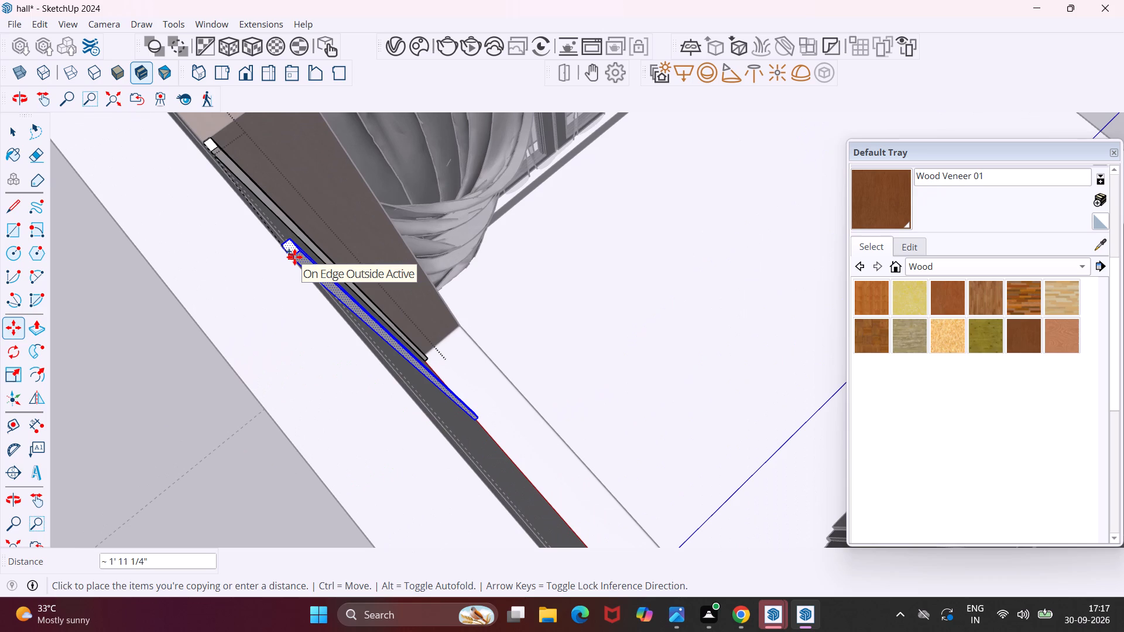
middle_drag(294, 257, 128, 279)
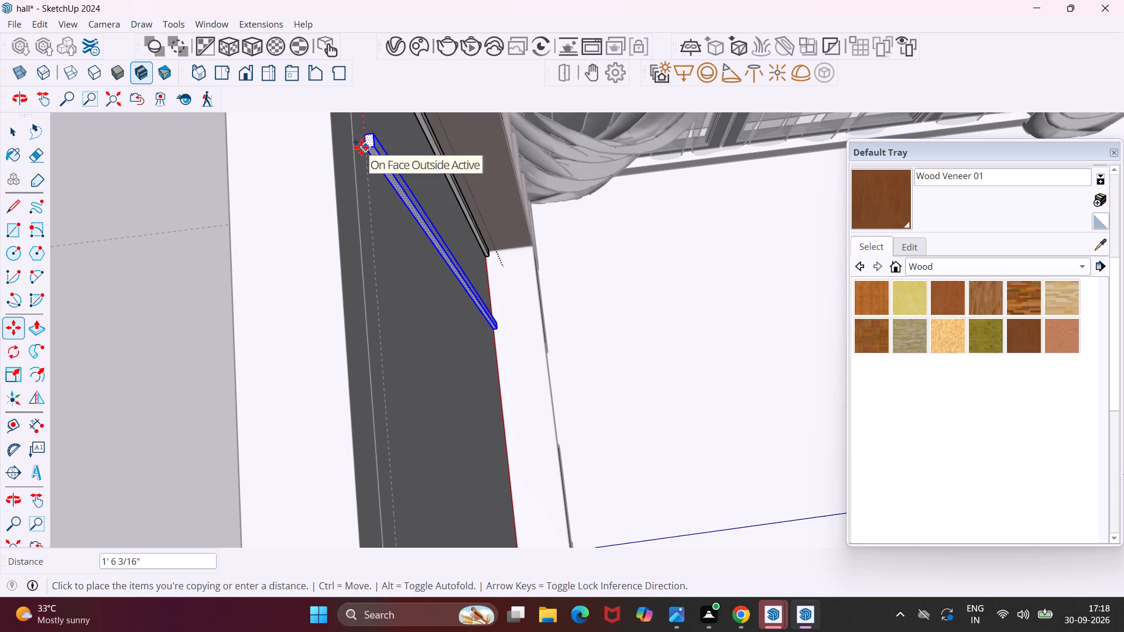
middle_drag(361, 147, 516, 204)
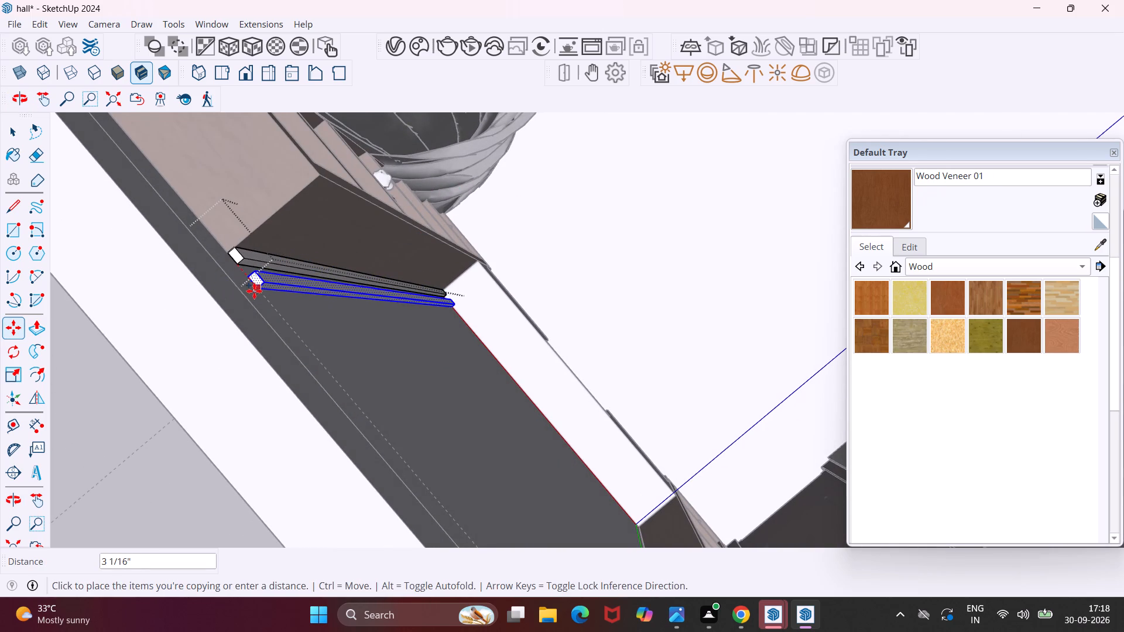
scroll(255, 287, down, 15)
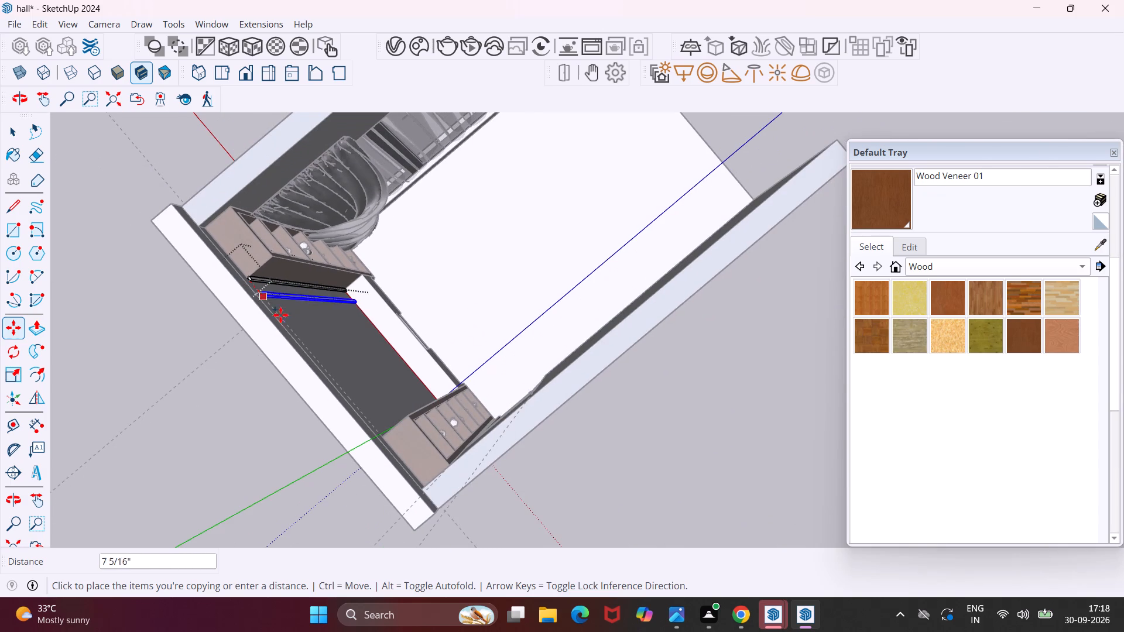
scroll(383, 441, up, 7)
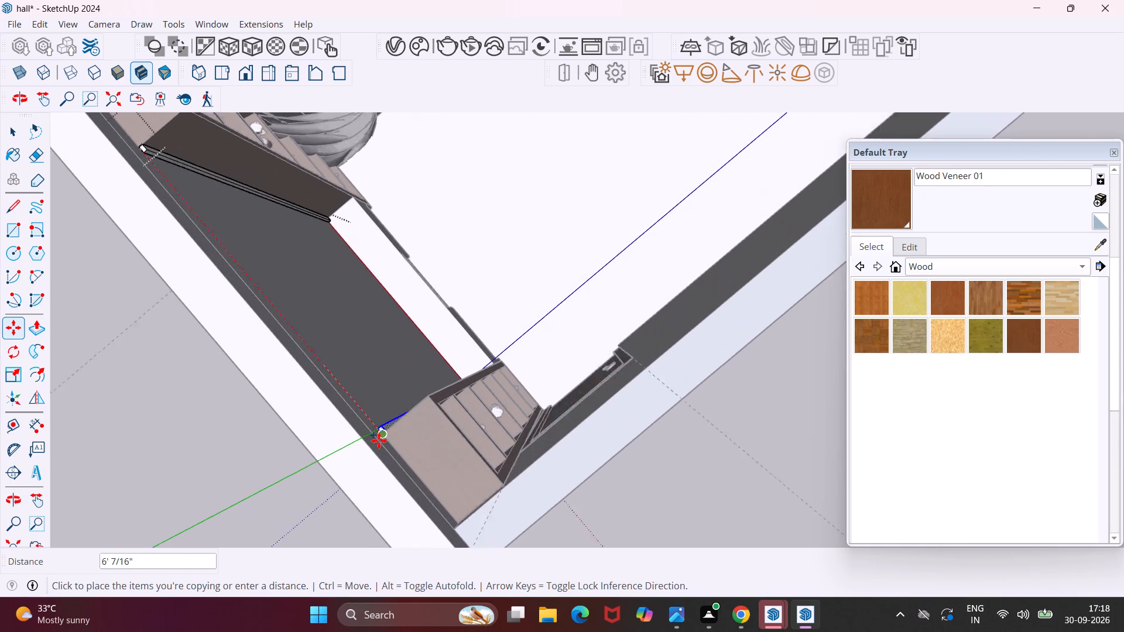
scroll(379, 441, up, 20)
scroll(379, 441, up, 3)
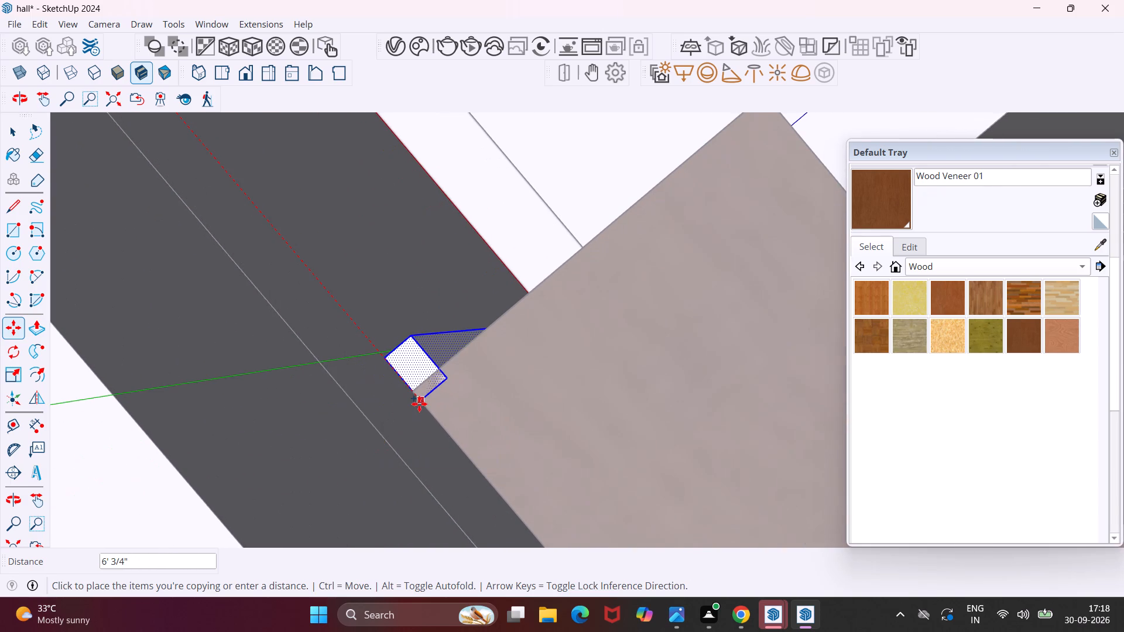
click(419, 391)
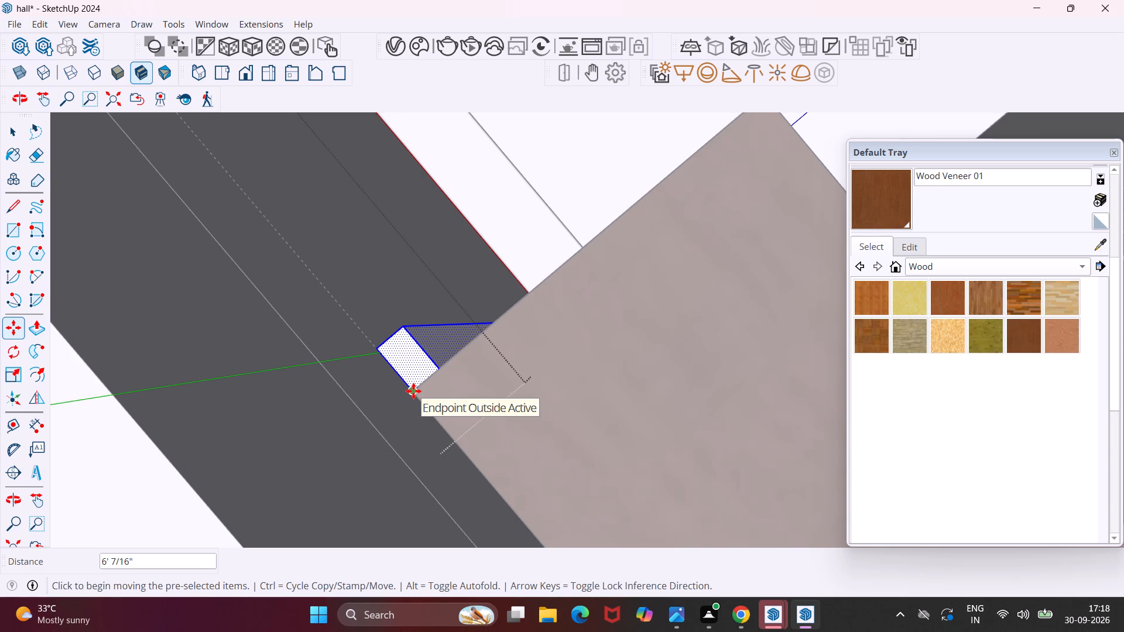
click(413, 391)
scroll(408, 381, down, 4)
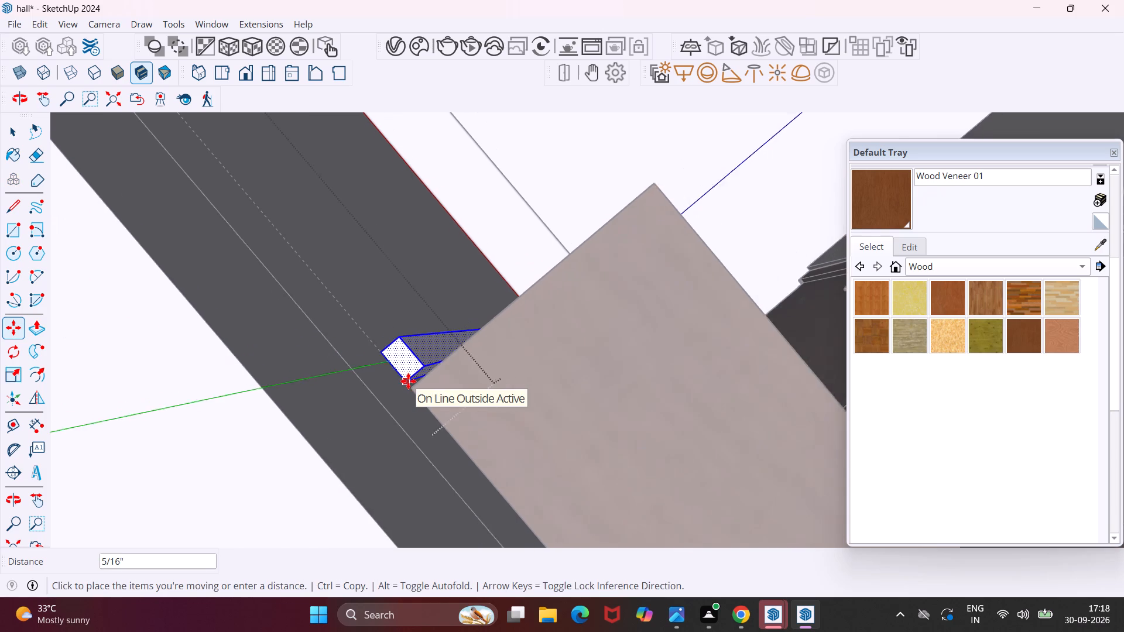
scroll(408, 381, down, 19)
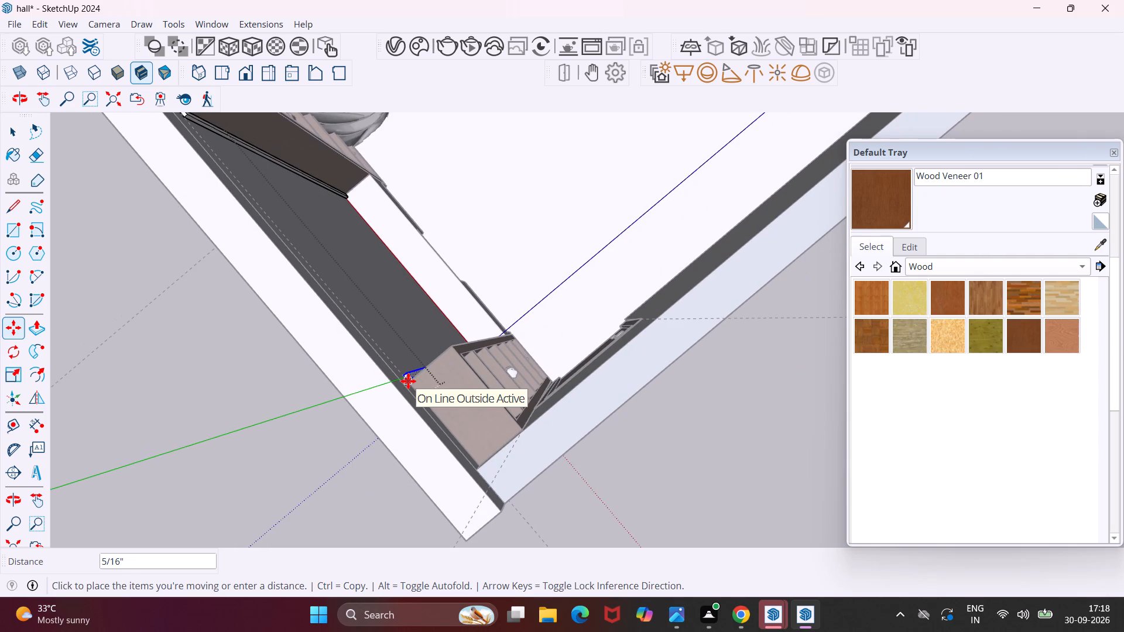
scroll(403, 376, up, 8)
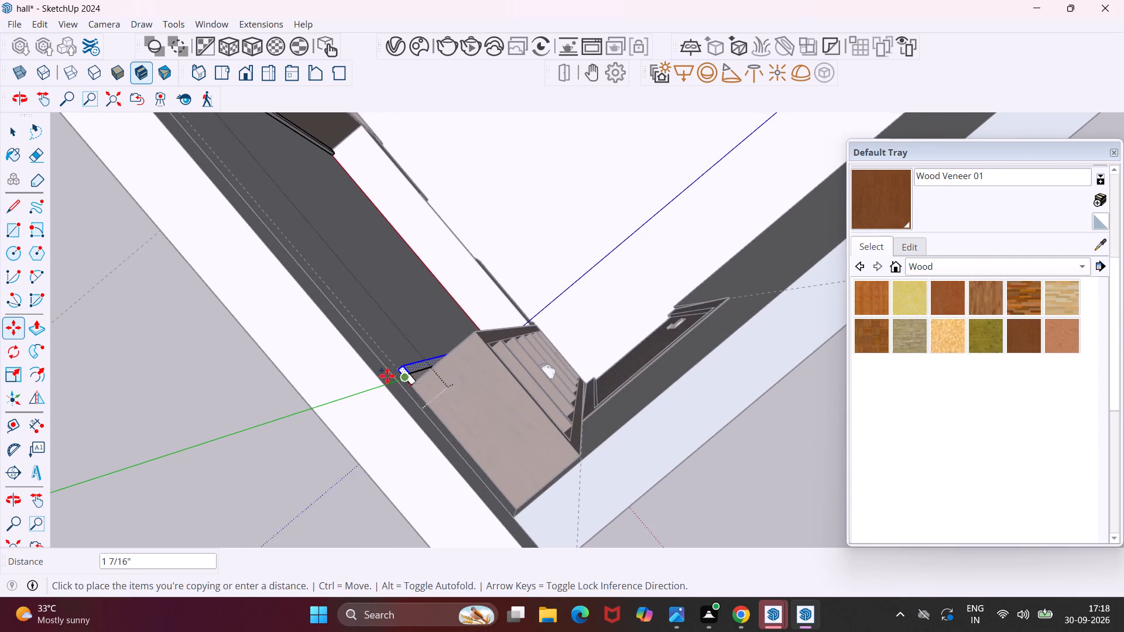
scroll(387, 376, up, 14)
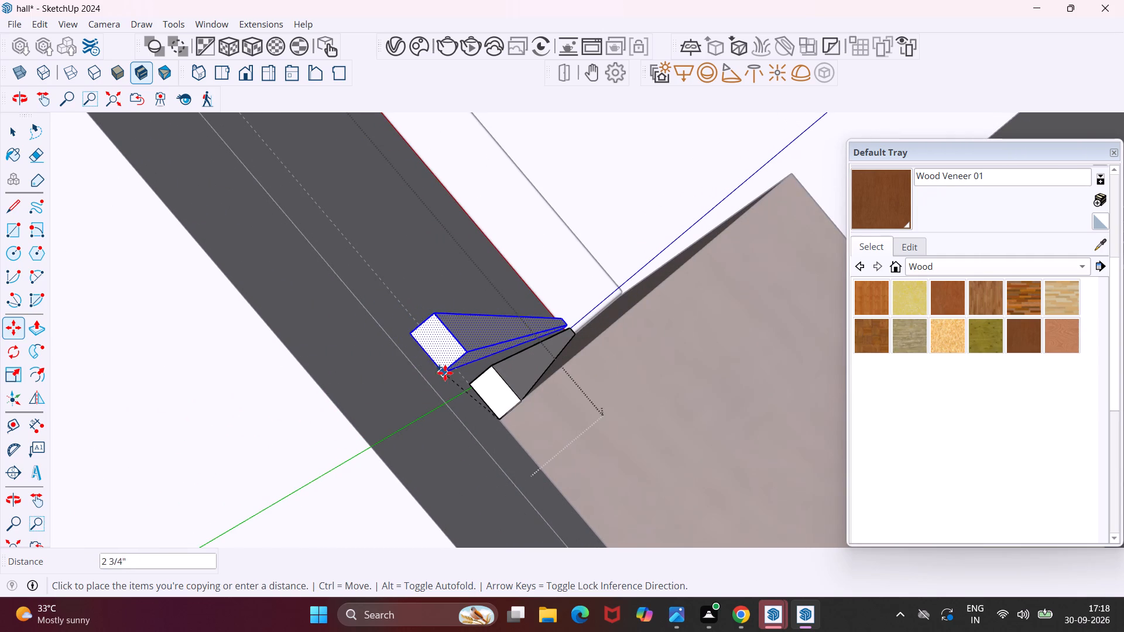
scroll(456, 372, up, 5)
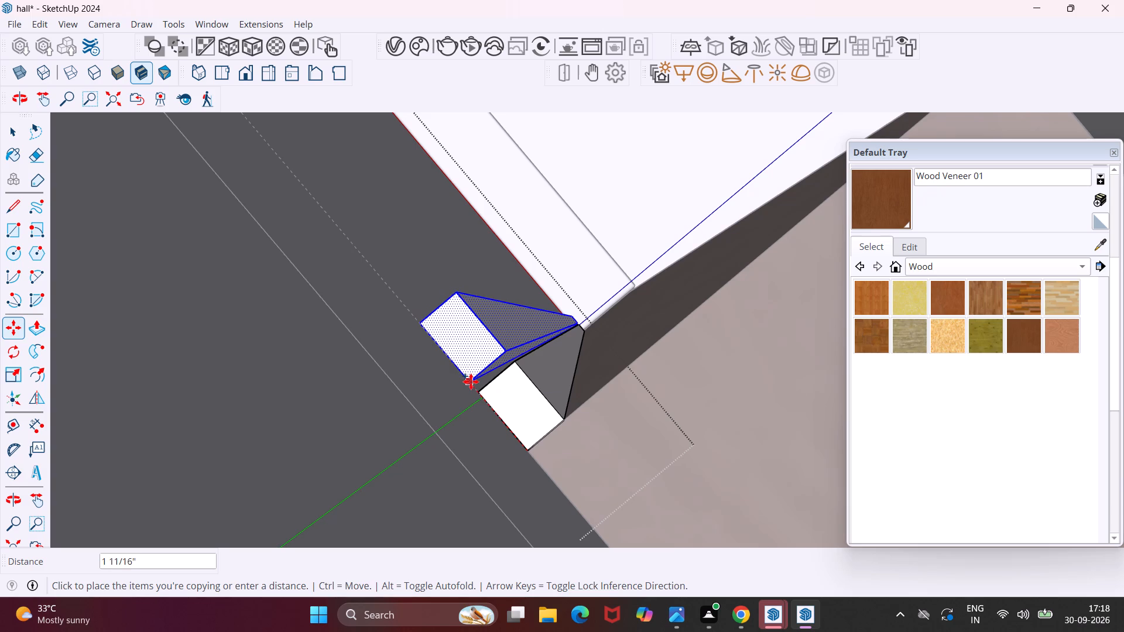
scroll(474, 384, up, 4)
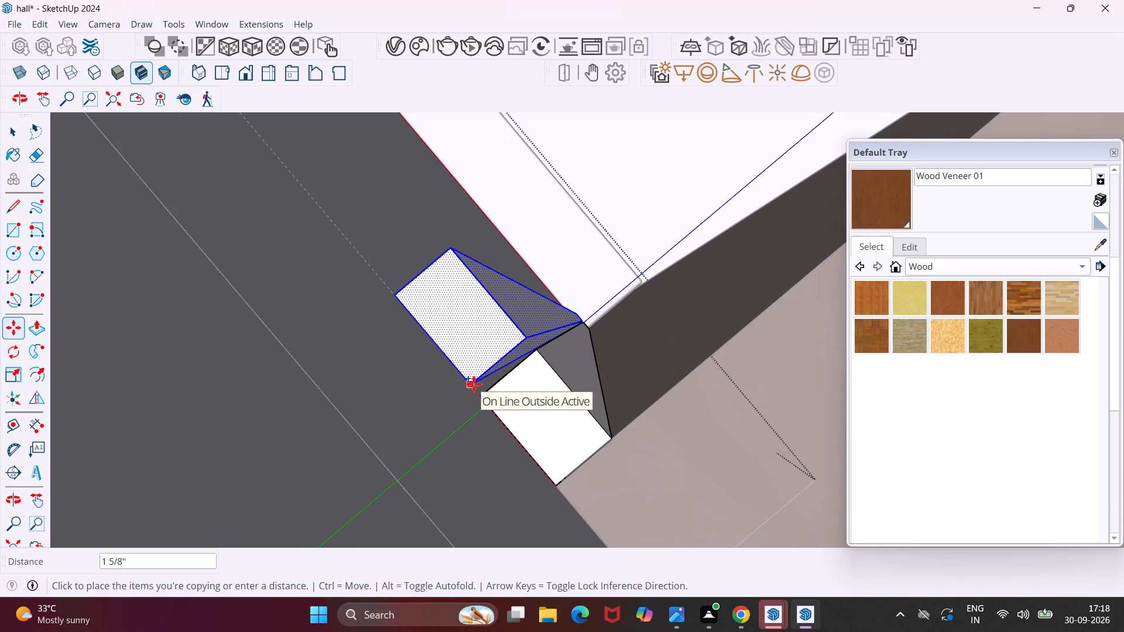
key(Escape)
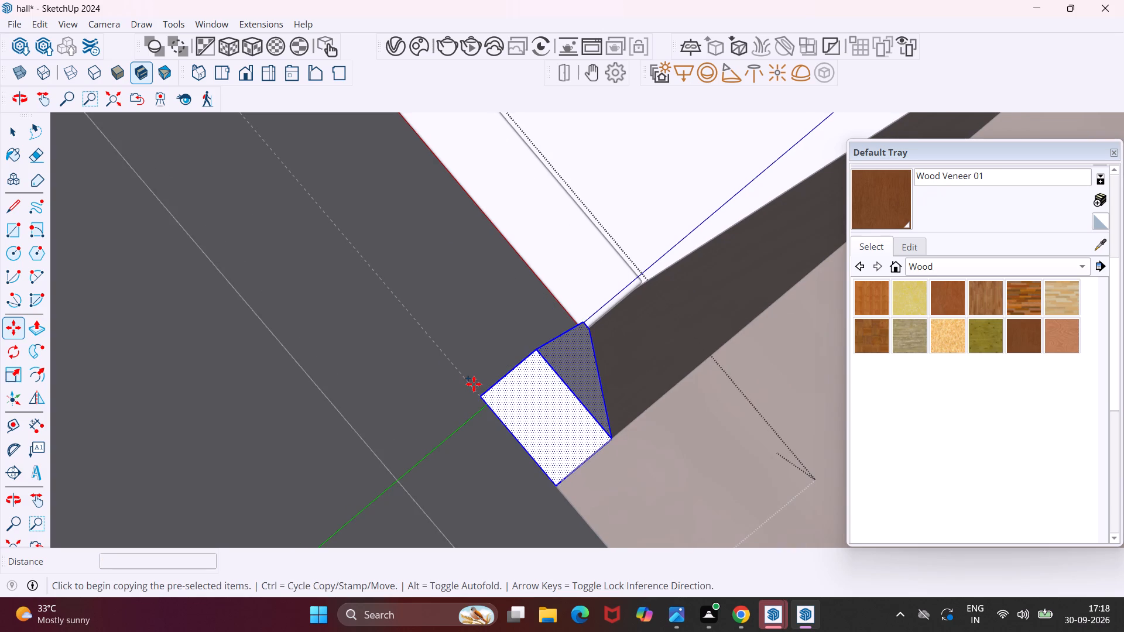
Leave the strip group and paint it dark grey with Color M07 from the Colors collection.
scroll(516, 277, down, 11)
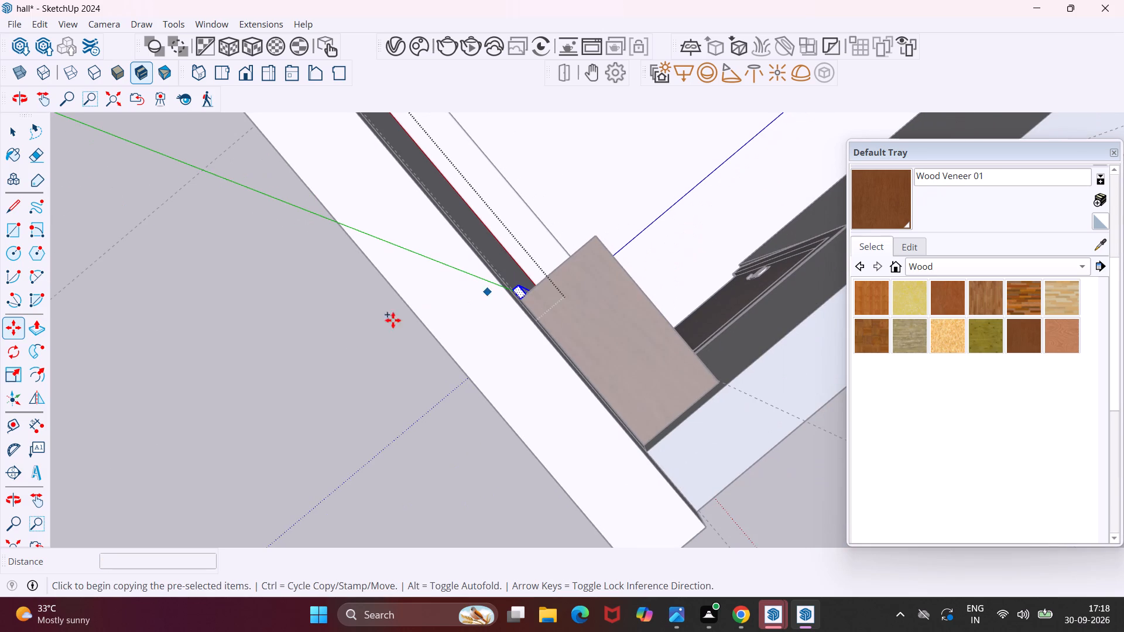
key(space)
click(322, 362)
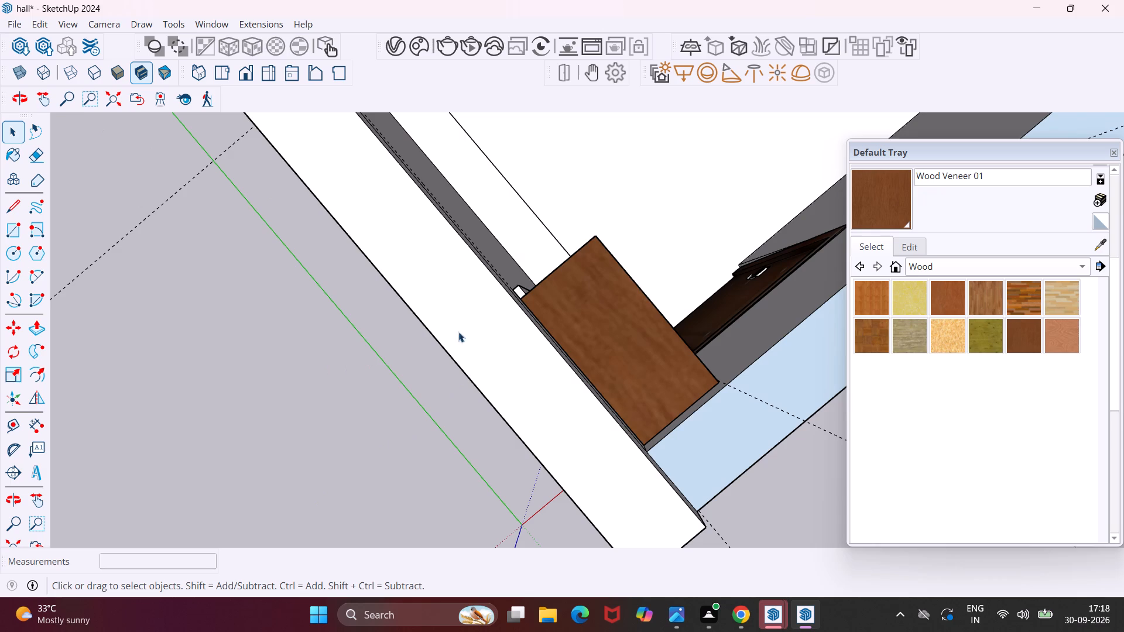
middle_drag(532, 270, 470, 339)
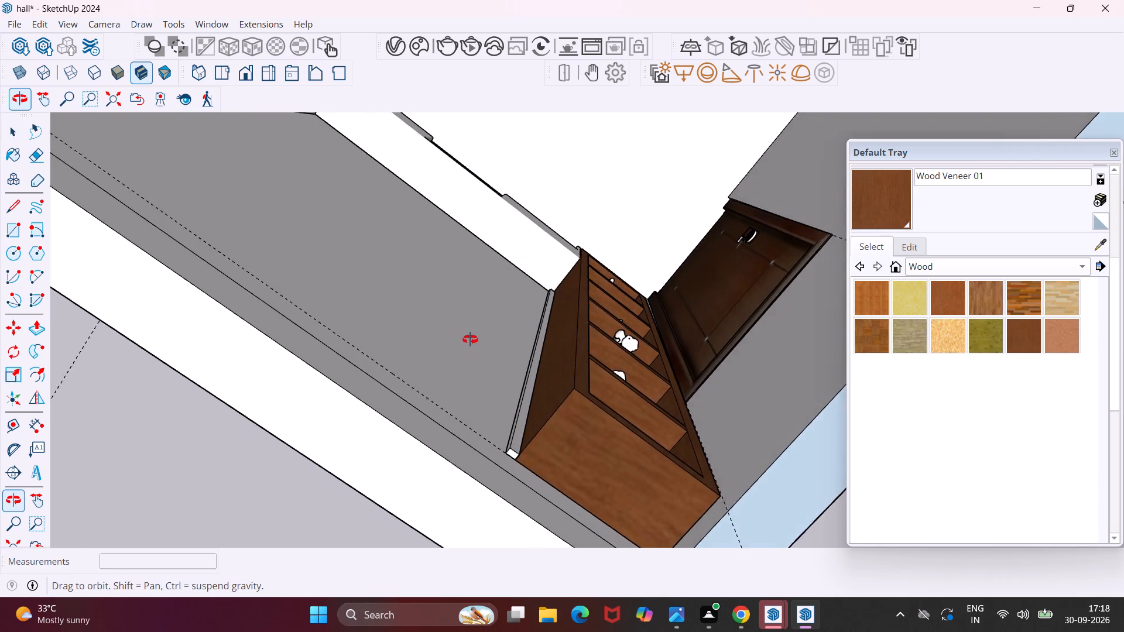
middle_drag(470, 339, 484, 341)
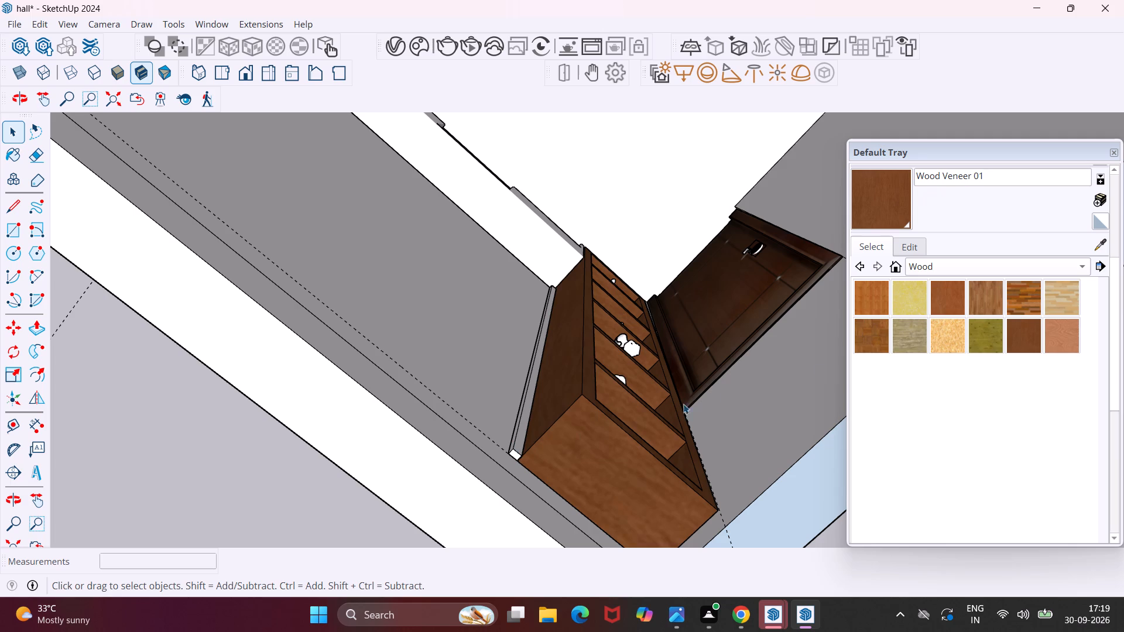
click(1034, 272)
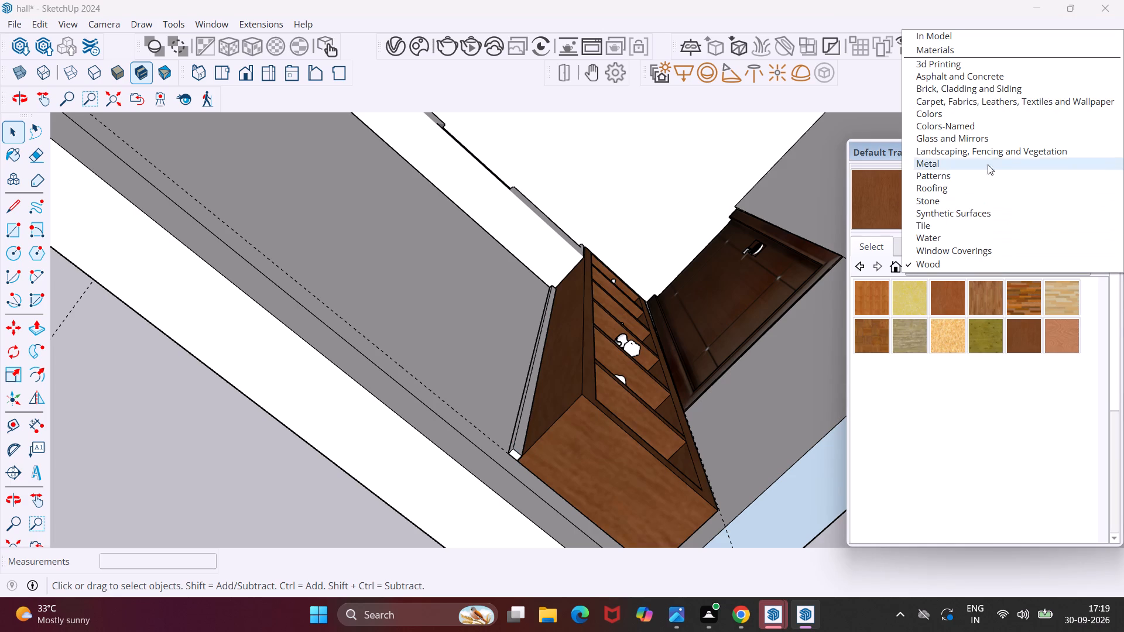
click(981, 116)
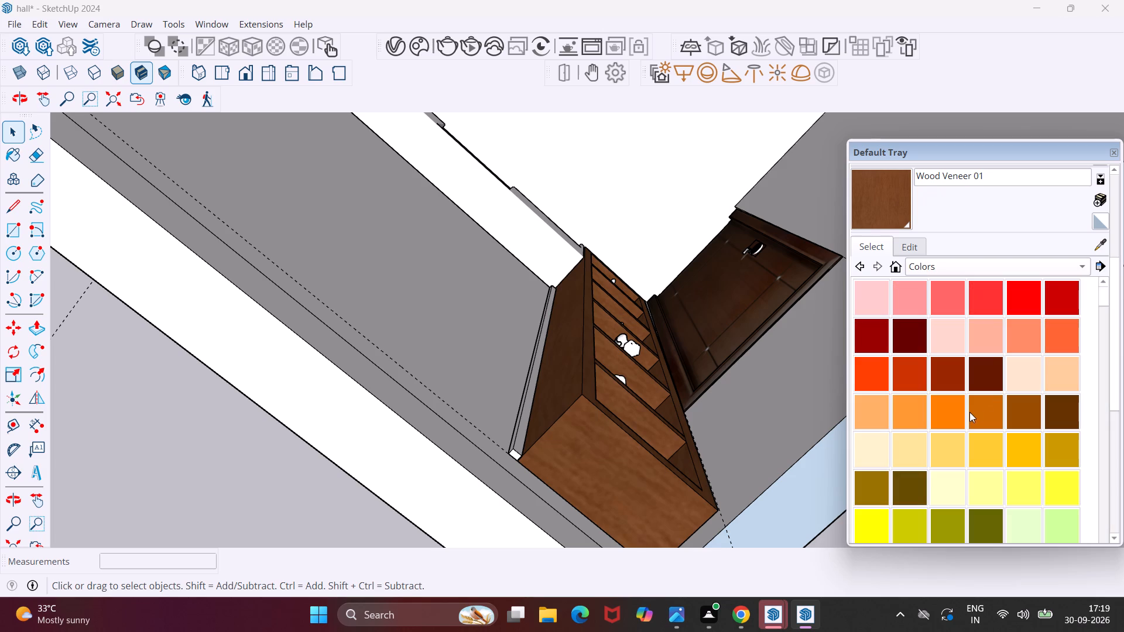
scroll(998, 416, down, 8)
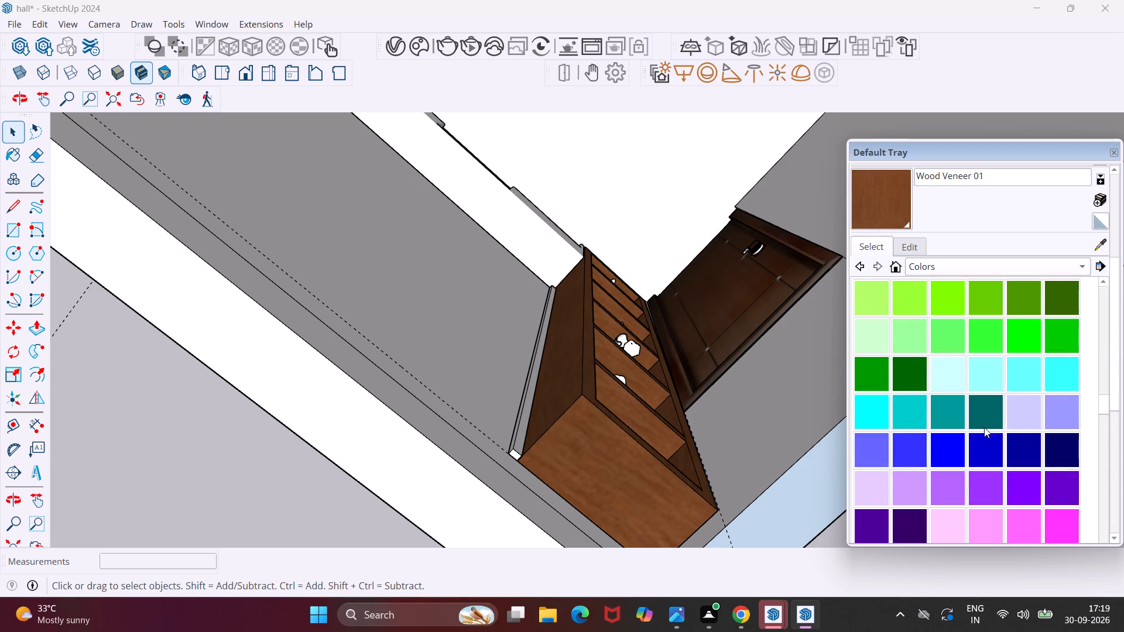
scroll(975, 437, down, 6)
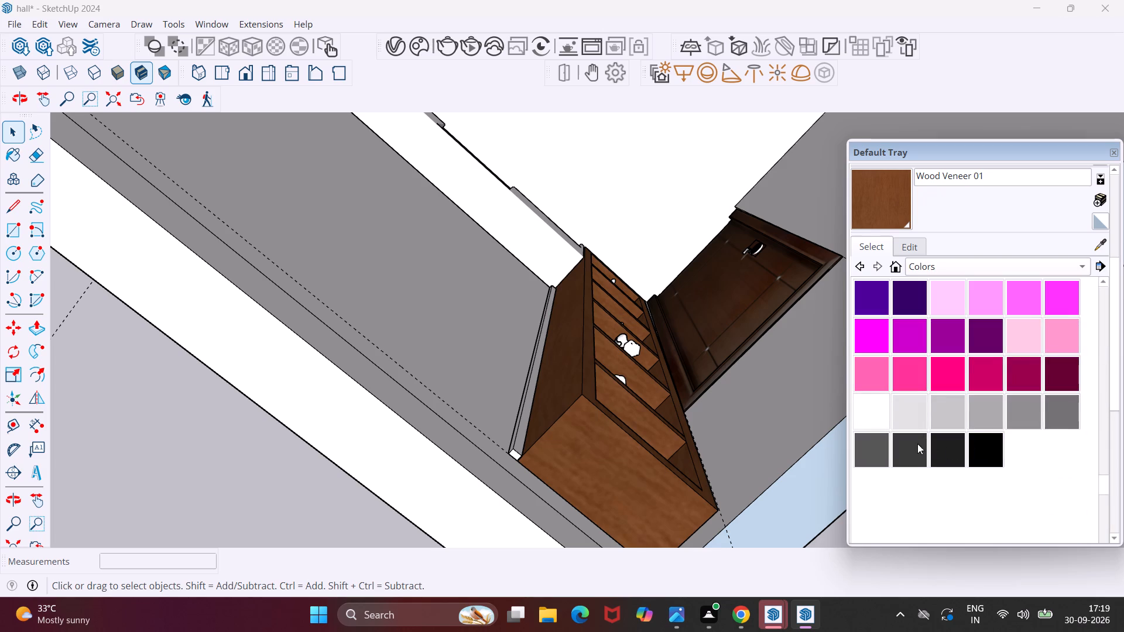
click(915, 444)
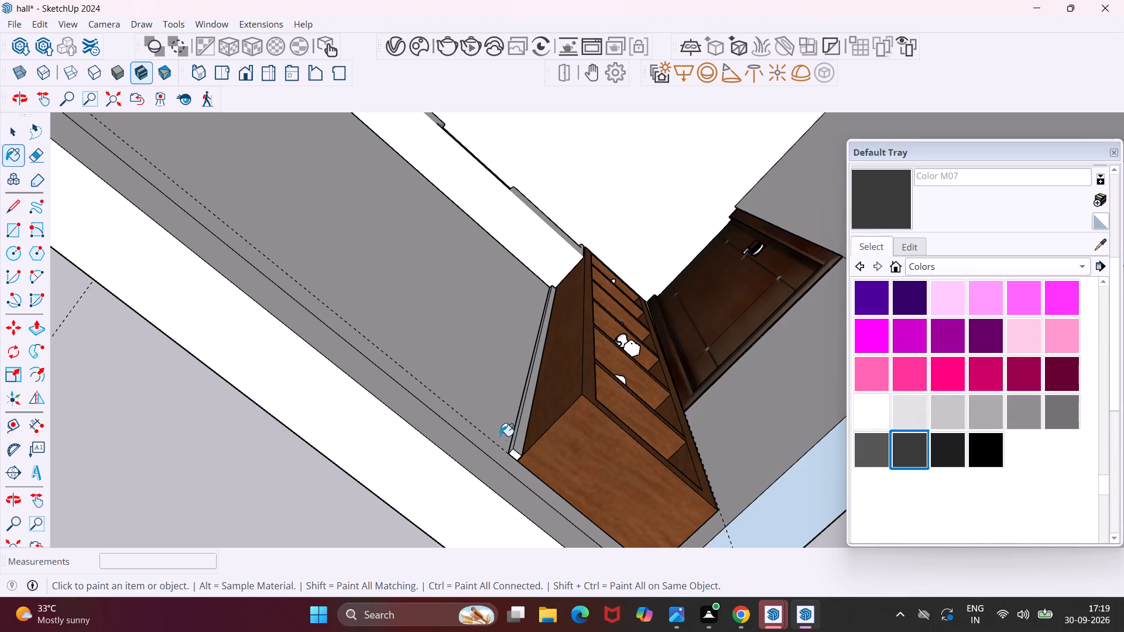
scroll(512, 452, up, 20)
scroll(512, 452, up, 1)
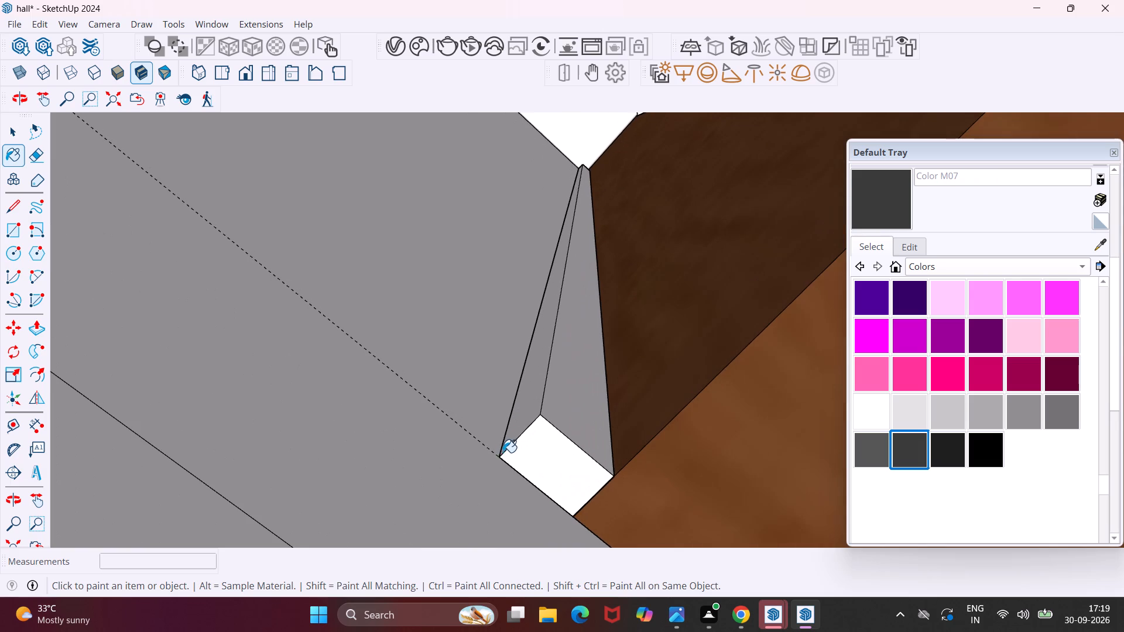
click(518, 426)
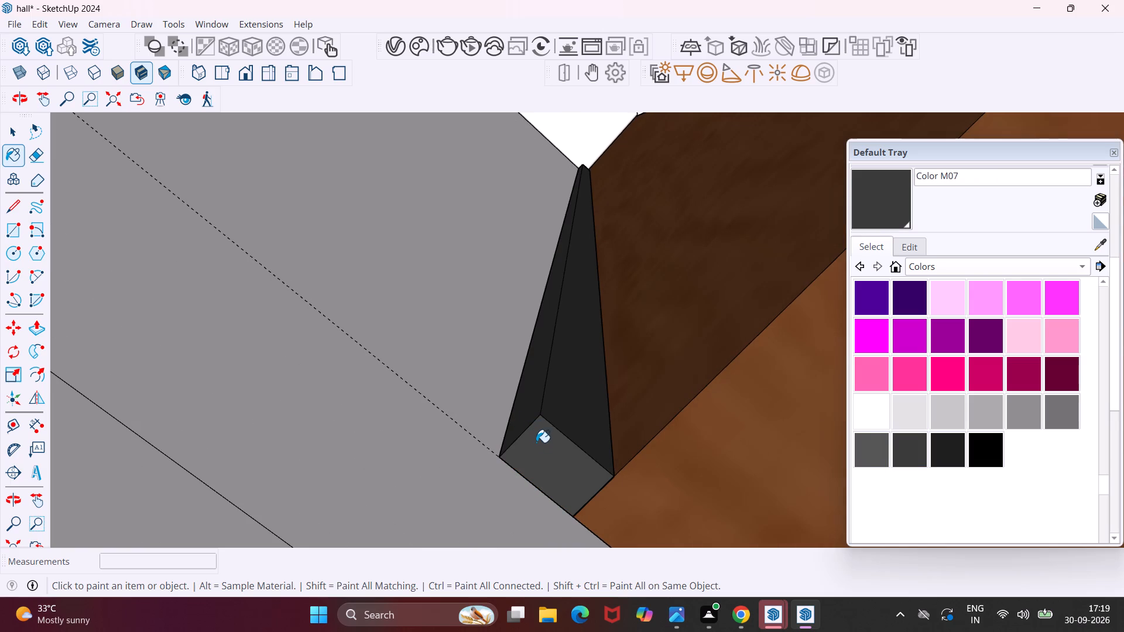
Open the dark-grey strip group beside the shelving units for editing.
scroll(536, 436, down, 8)
scroll(536, 436, down, 20)
scroll(536, 436, down, 4)
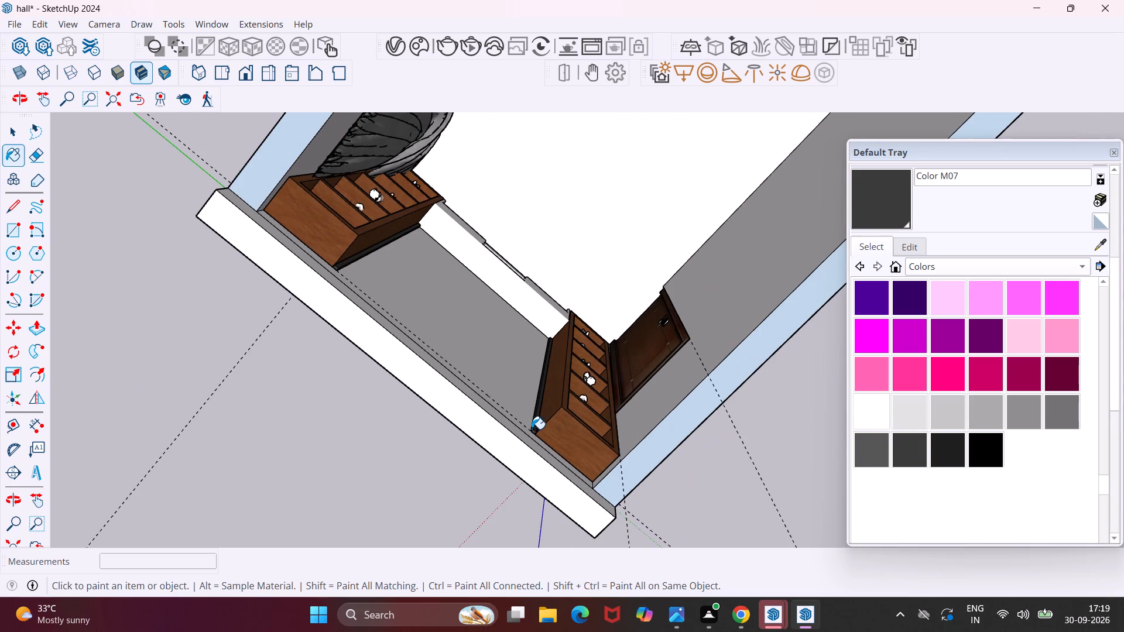
scroll(338, 274, up, 5)
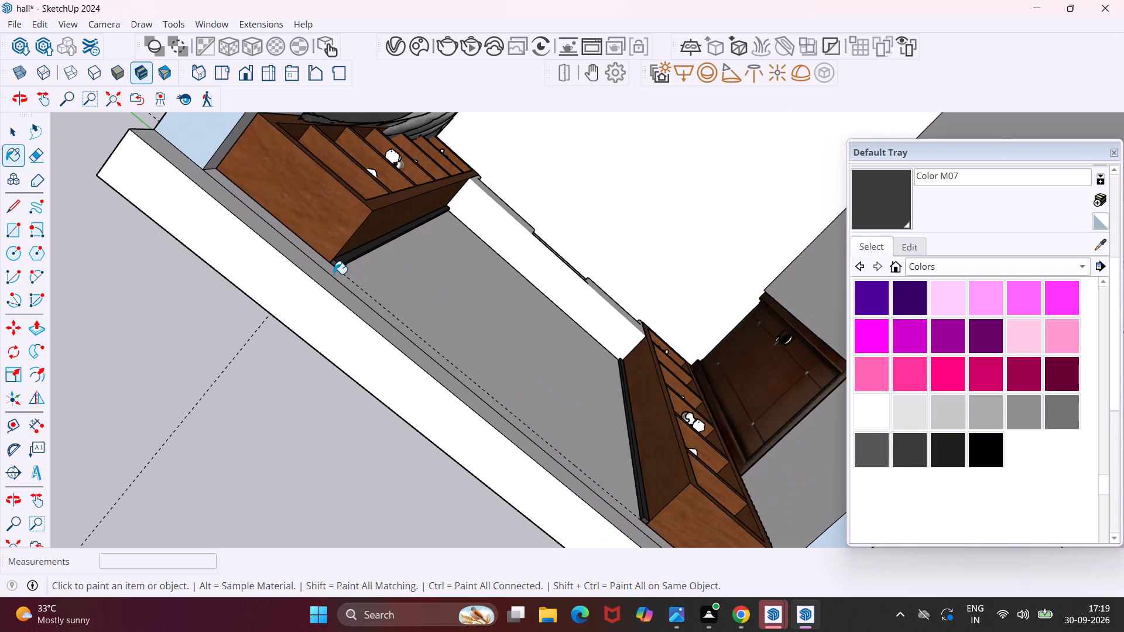
scroll(334, 274, up, 16)
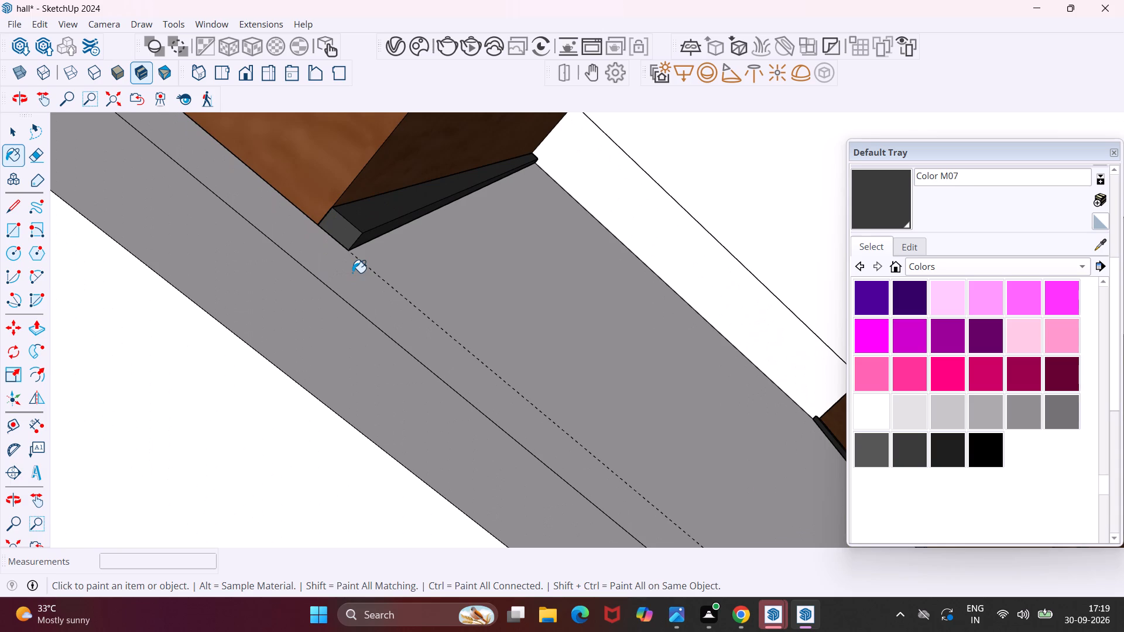
key(Escape)
key(space)
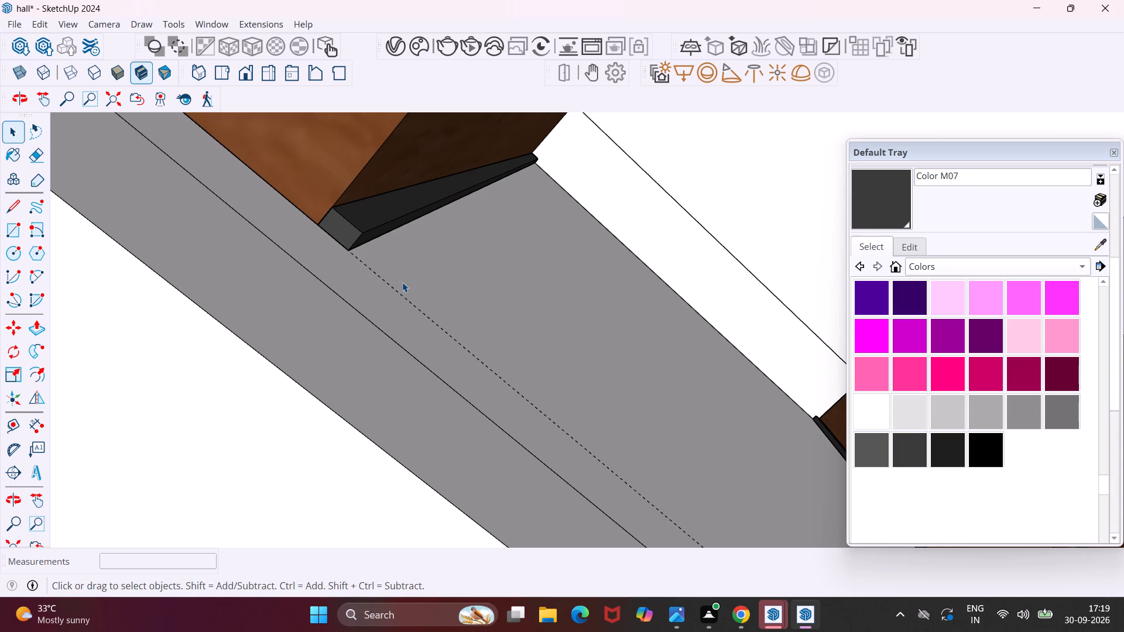
double_click(350, 228)
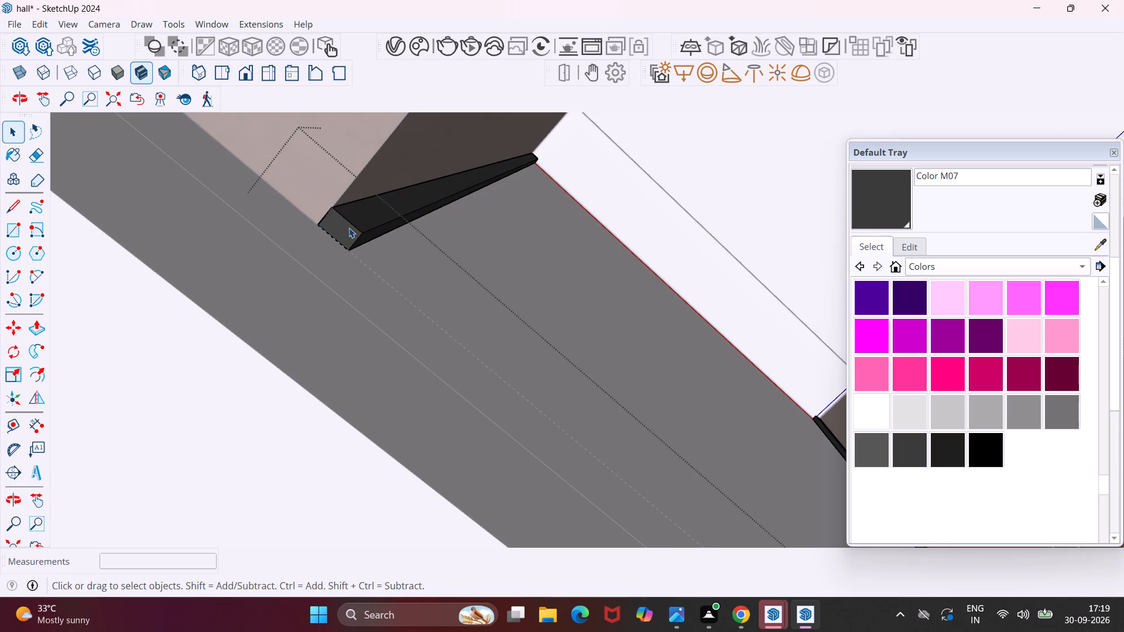
double_click(349, 228)
scroll(349, 228, down, 6)
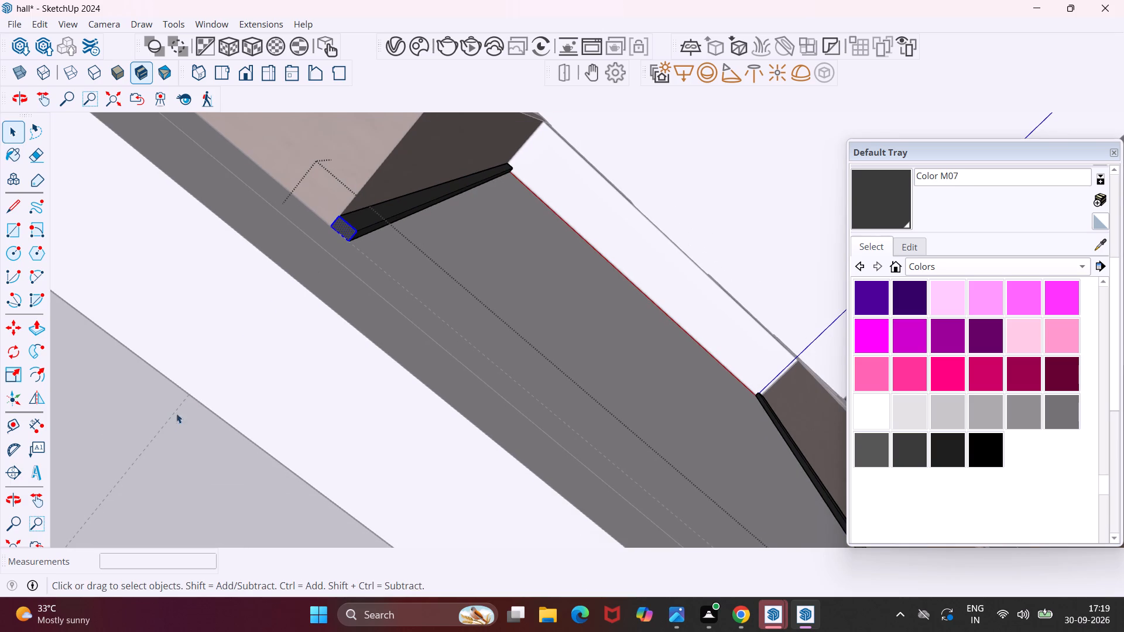
click(161, 437)
double_click(357, 224)
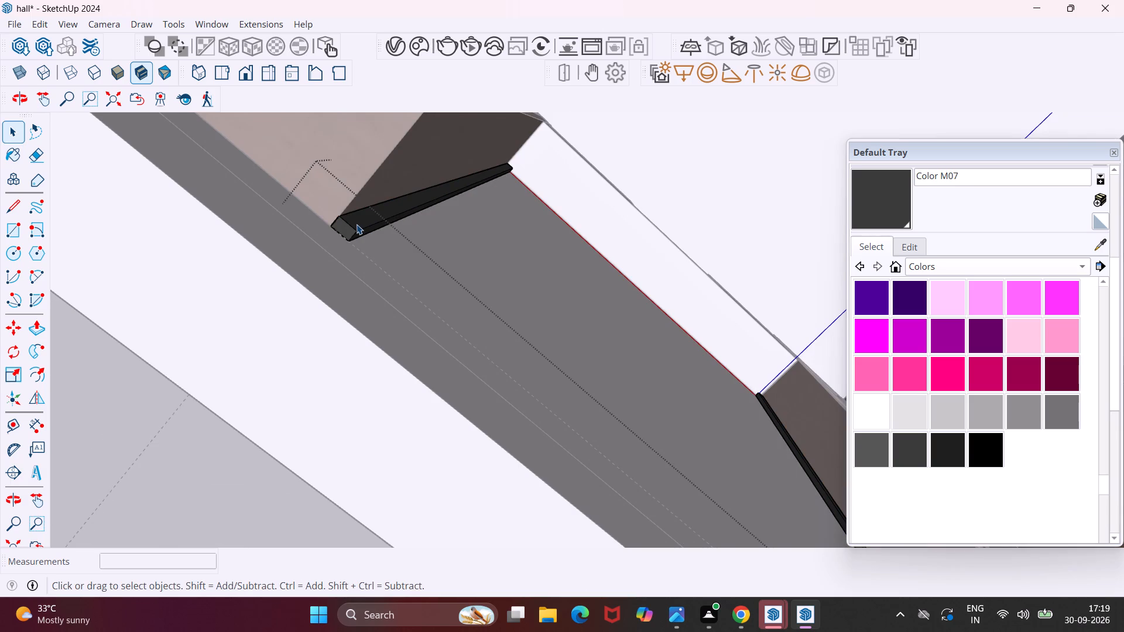
click(357, 224)
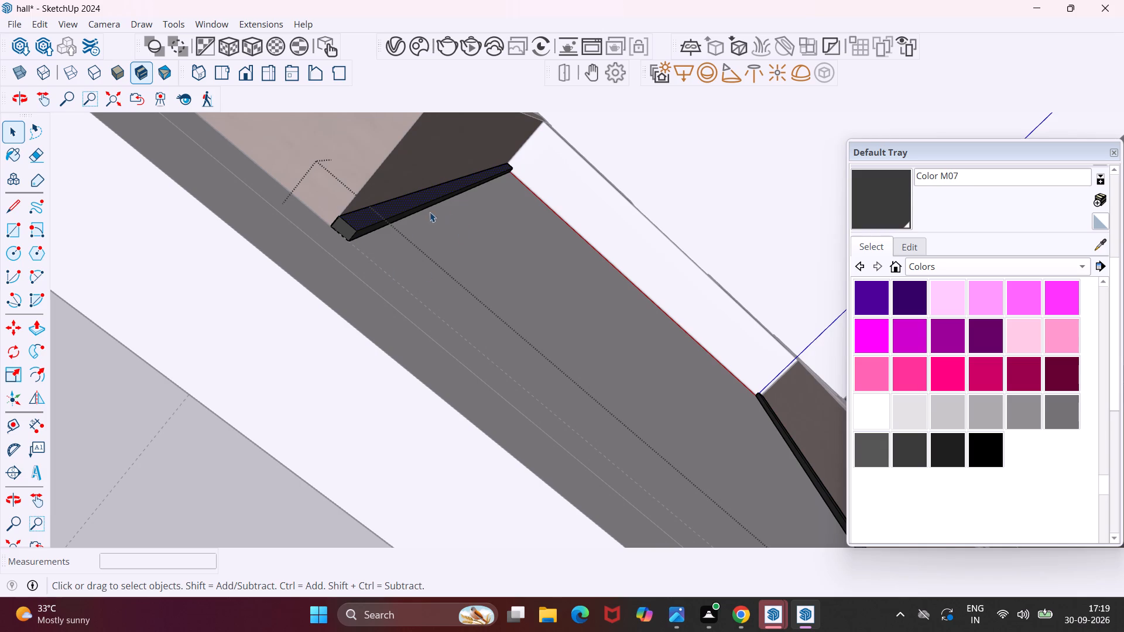
Select the whole strip against the door-side shelving unit and copy it about 1 9/16" along the end wall.
scroll(392, 234, down, 4)
middle_drag(337, 310, 418, 256)
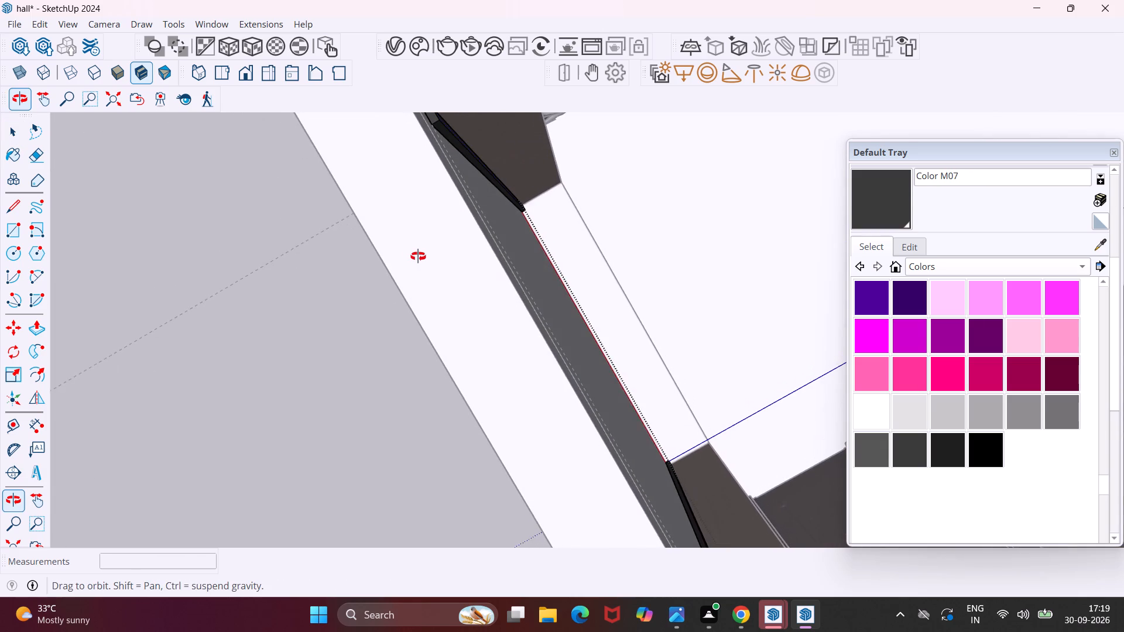
middle_drag(418, 256, 416, 255)
middle_drag(414, 253, 340, 136)
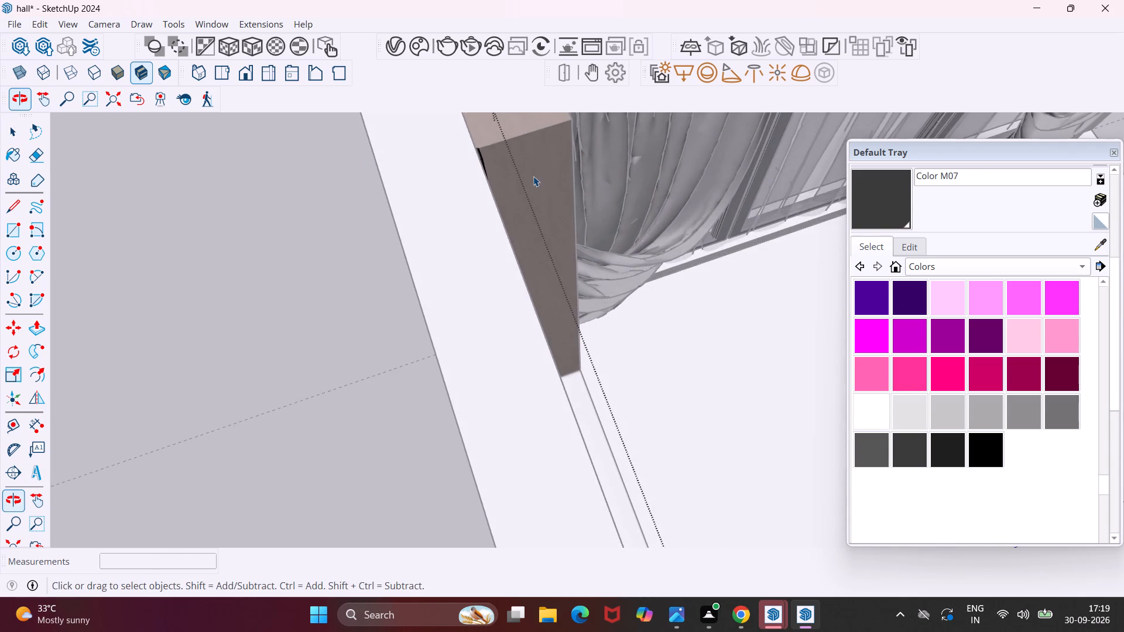
scroll(529, 177, down, 9)
middle_drag(652, 445, 595, 441)
drag(608, 381, 514, 496)
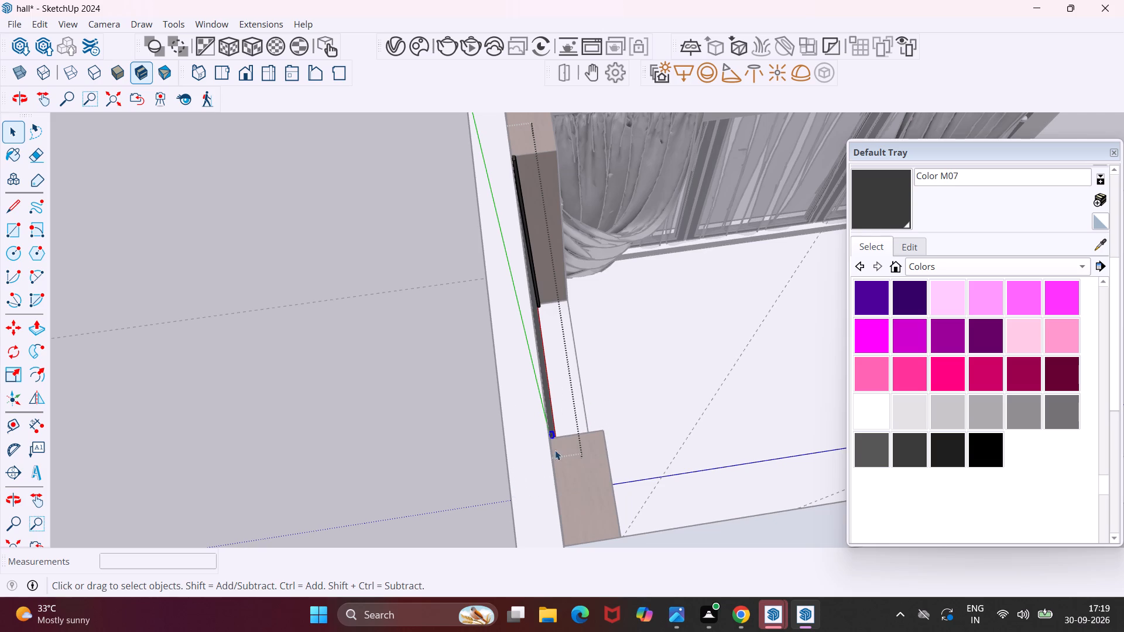
scroll(566, 427, up, 10)
scroll(557, 437, down, 5)
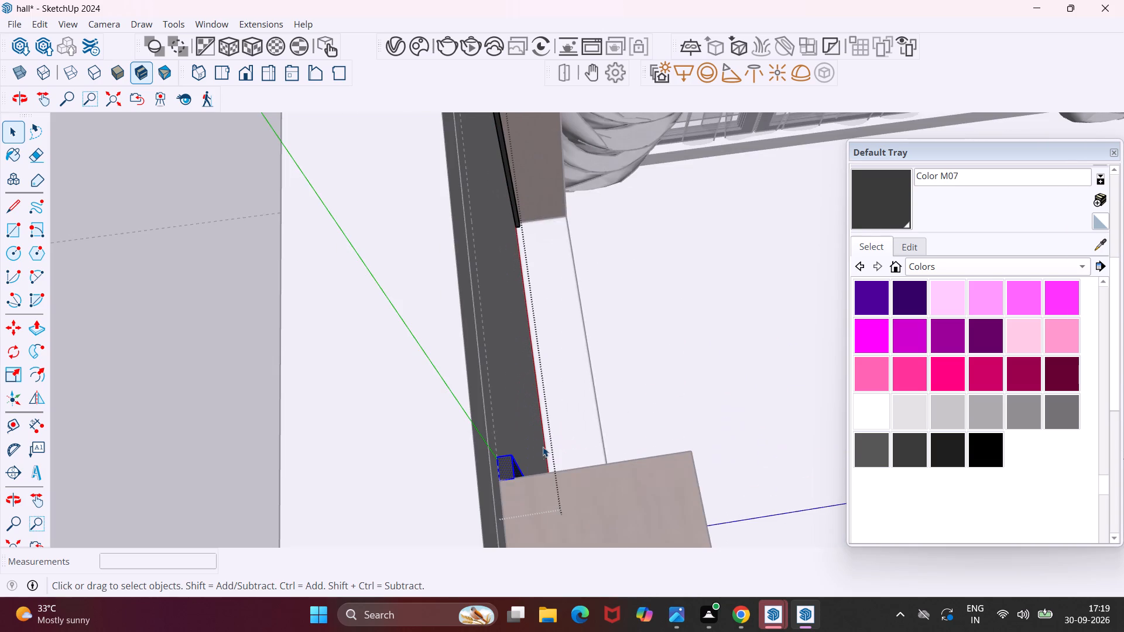
key(m)
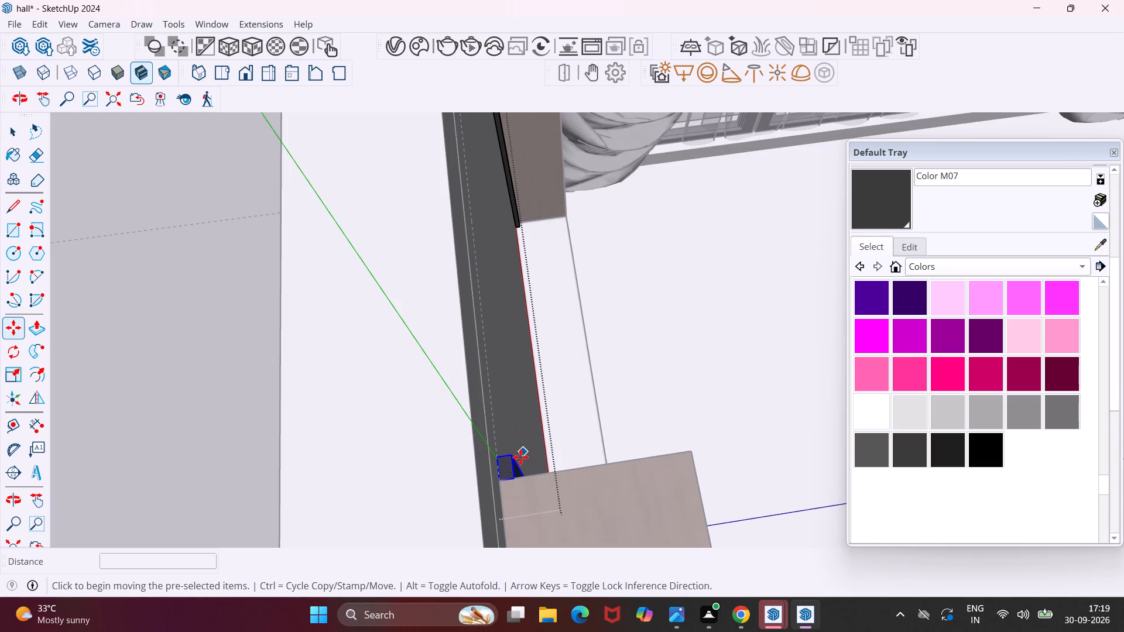
scroll(496, 480, up, 15)
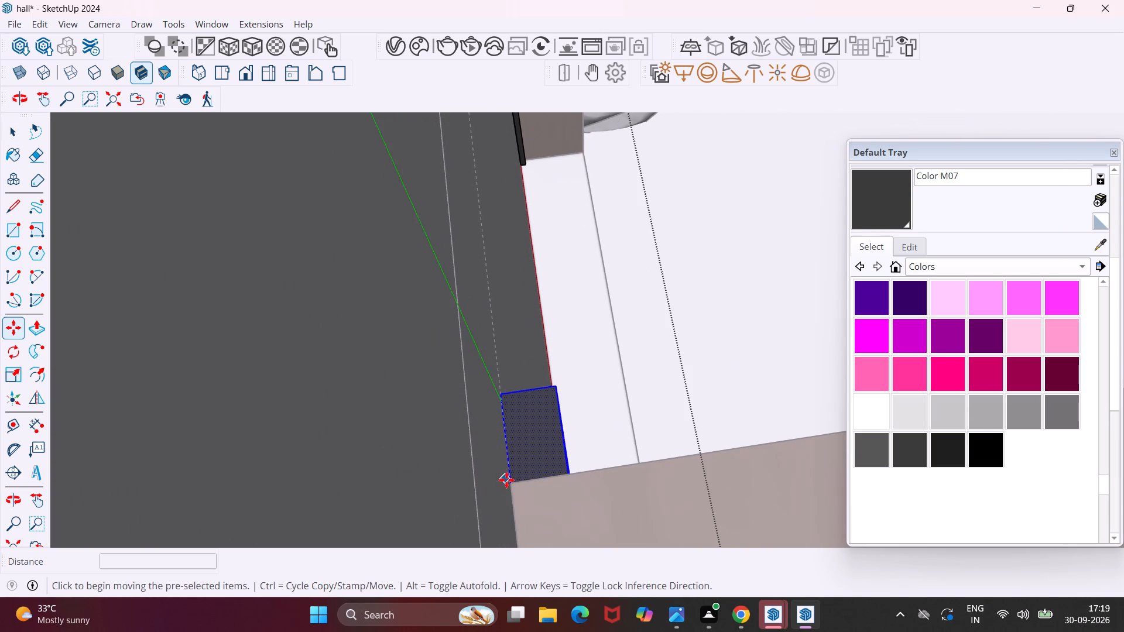
scroll(508, 480, up, 11)
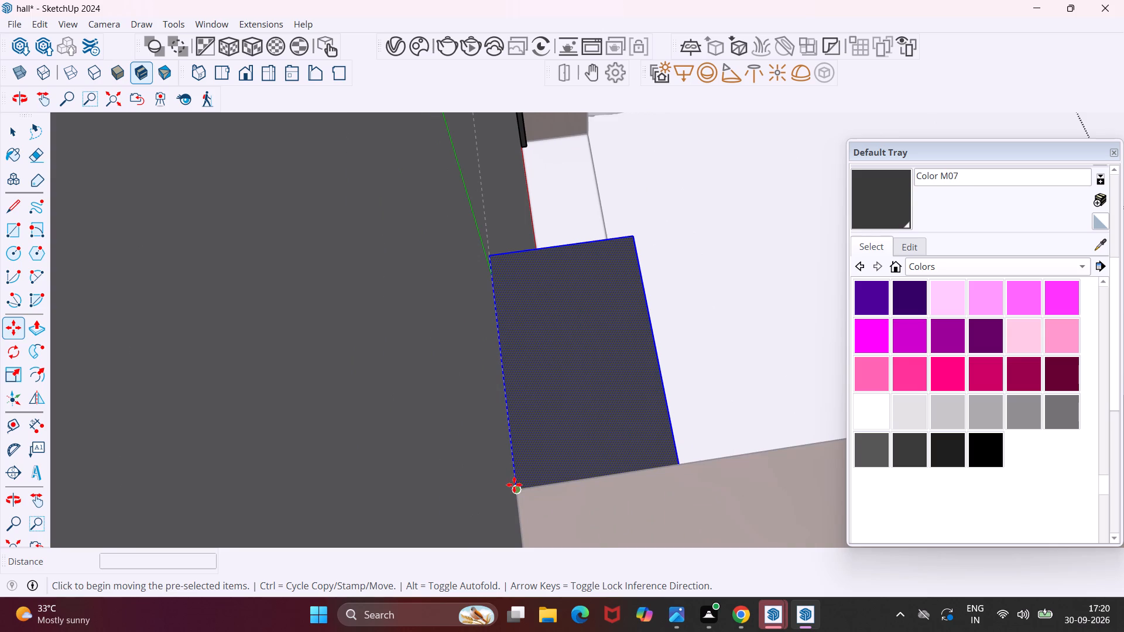
click(514, 485)
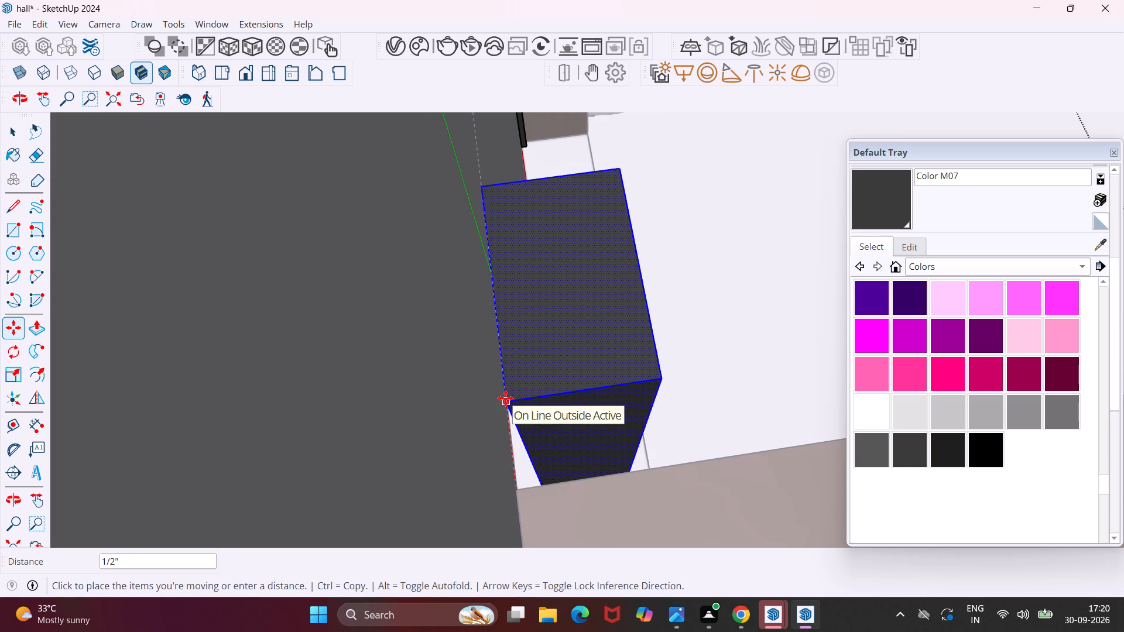
click(491, 235)
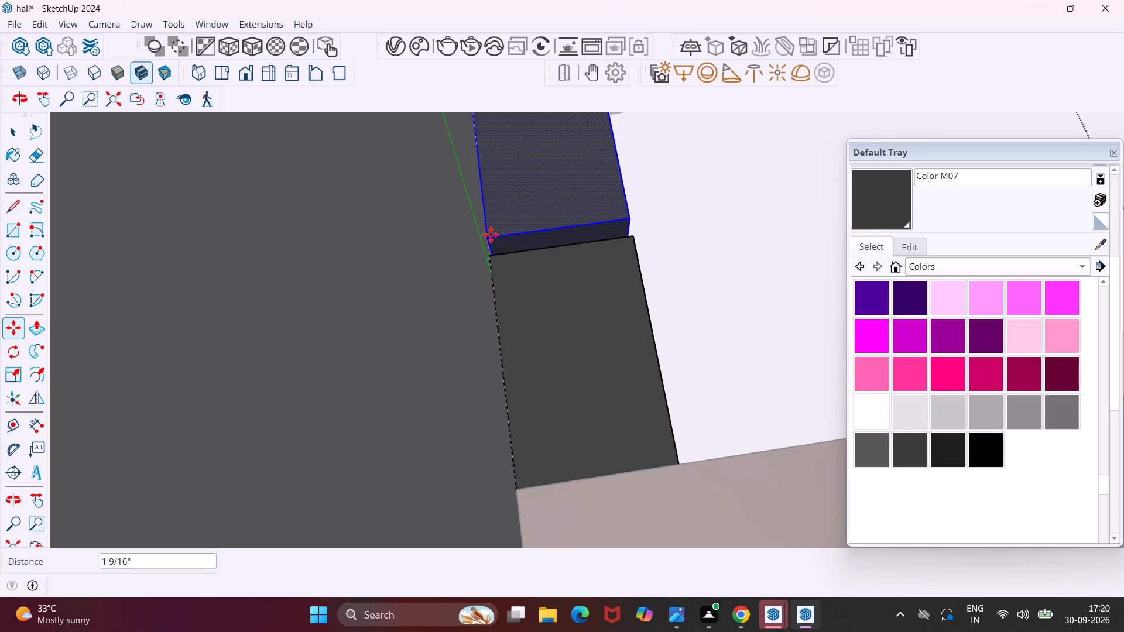
Multiply the strip copy into an array of 5 at the same spacing along the end wall.
key(asterisk)
key(5)
key(Return)
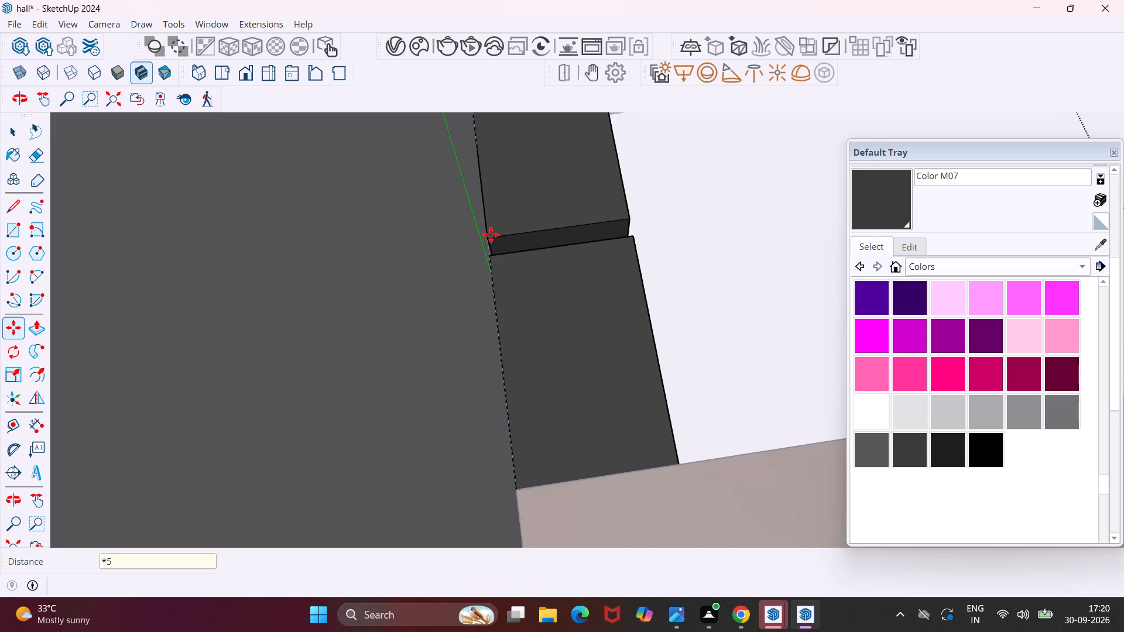
scroll(491, 235, down, 16)
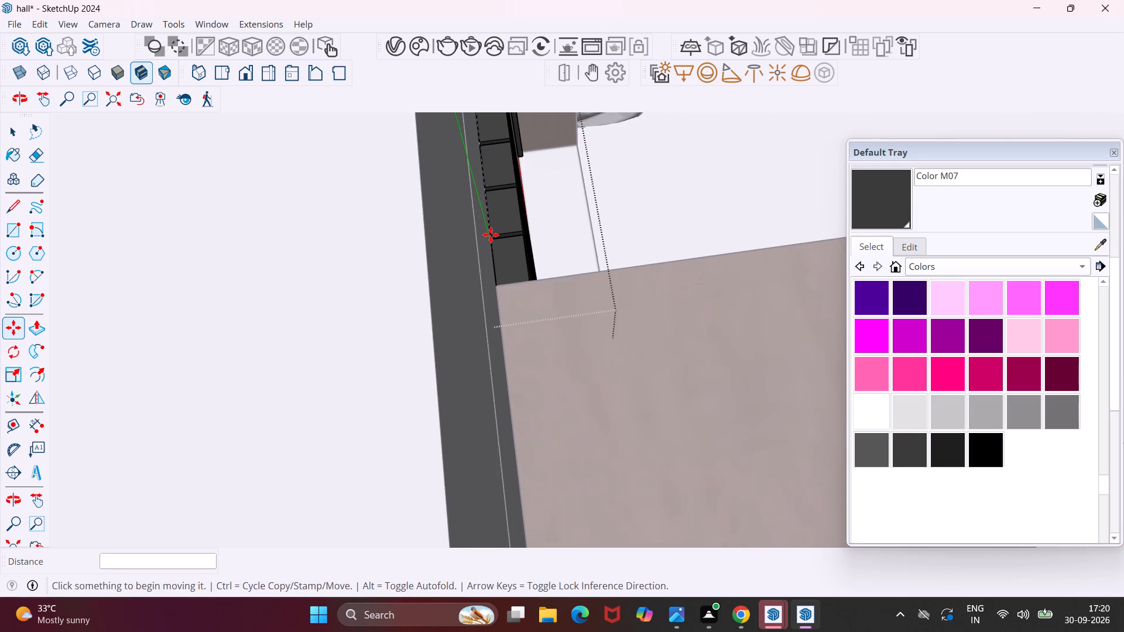
scroll(491, 235, down, 12)
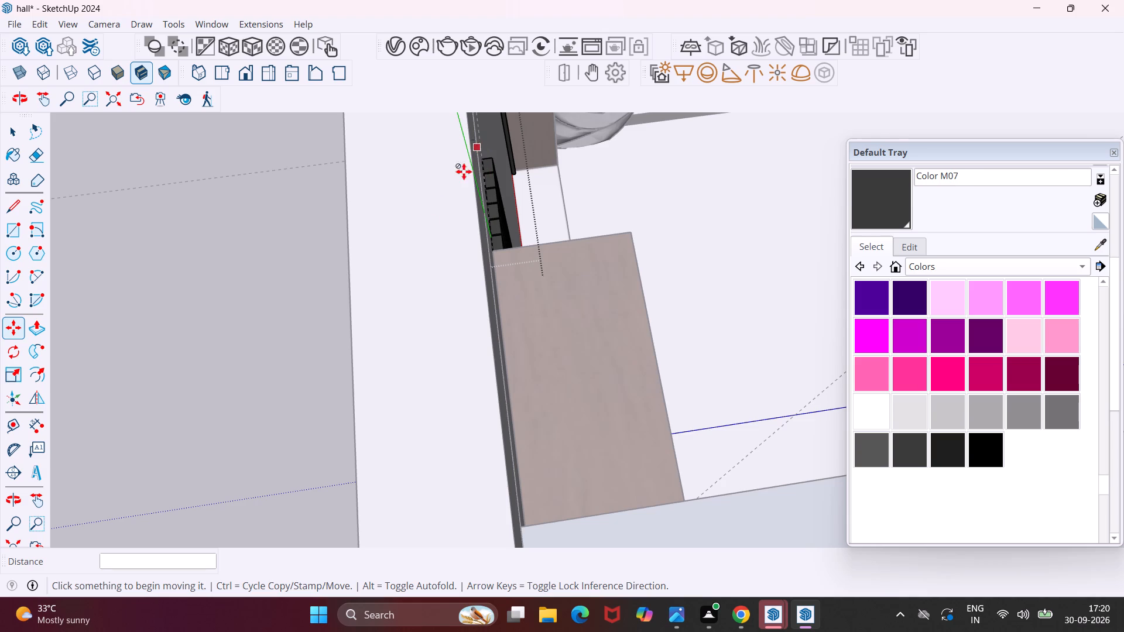
key(Escape)
key(space)
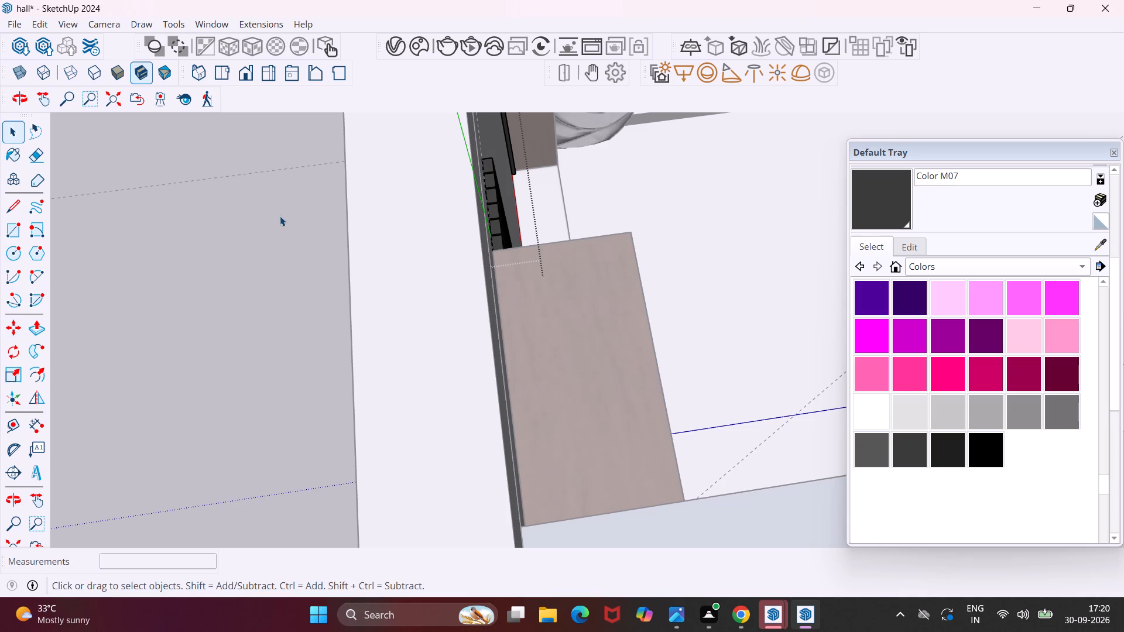
Select the whole dark-grey strip against the window-side shelving unit and copy it about 1 1/2" along the end wall.
middle_drag(280, 216, 481, 319)
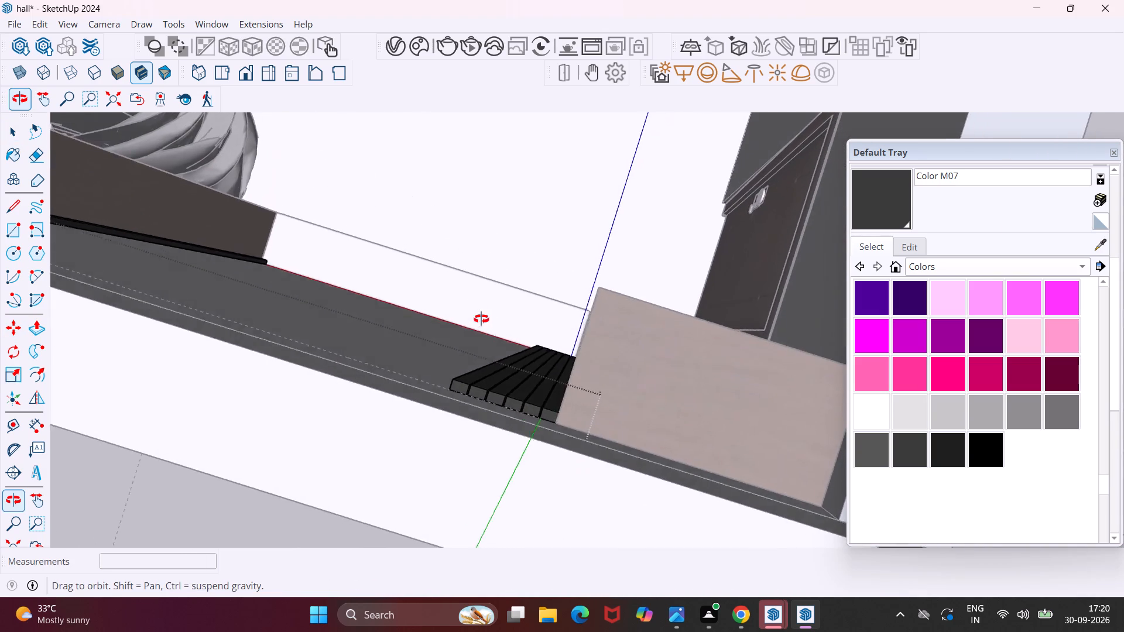
middle_drag(481, 319, 430, 287)
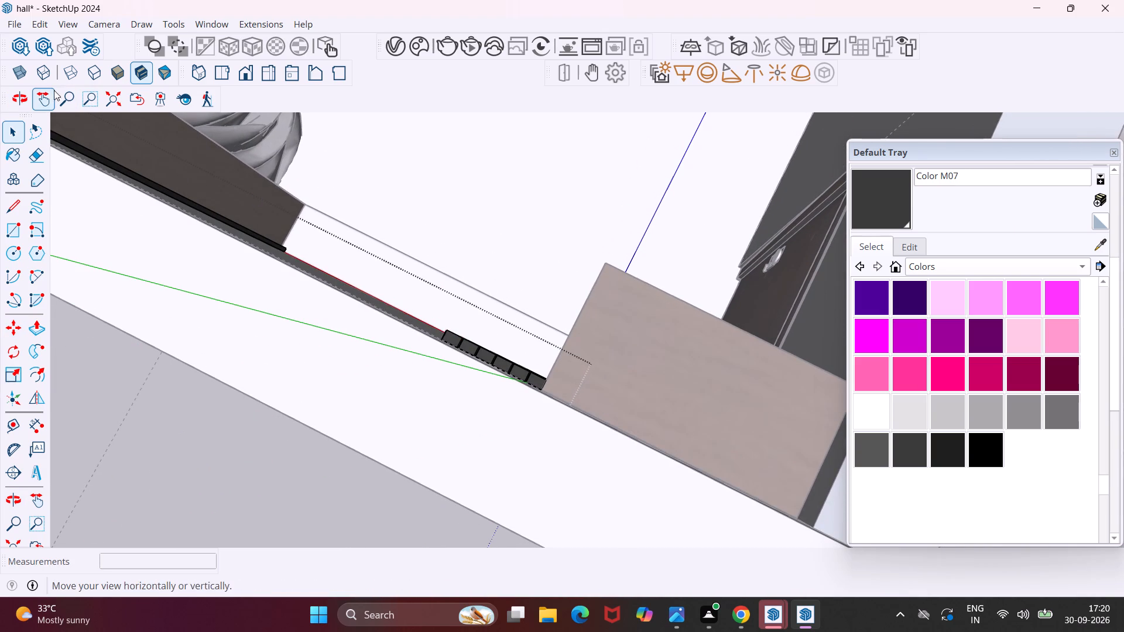
click(53, 90)
drag(258, 203, 491, 361)
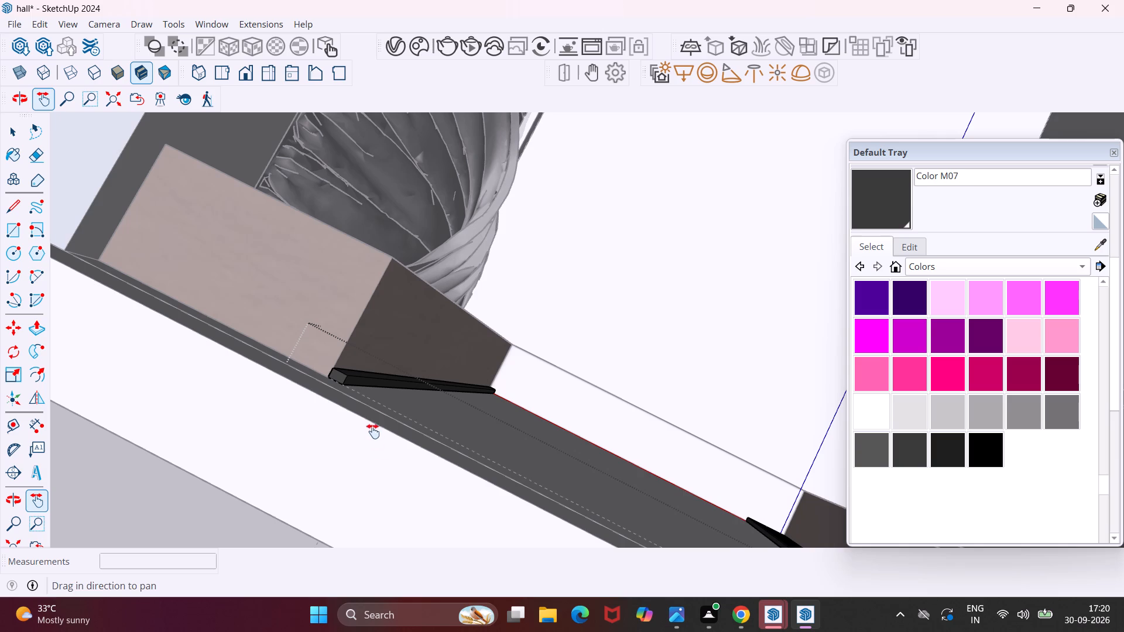
key(Escape)
key(space)
click(341, 377)
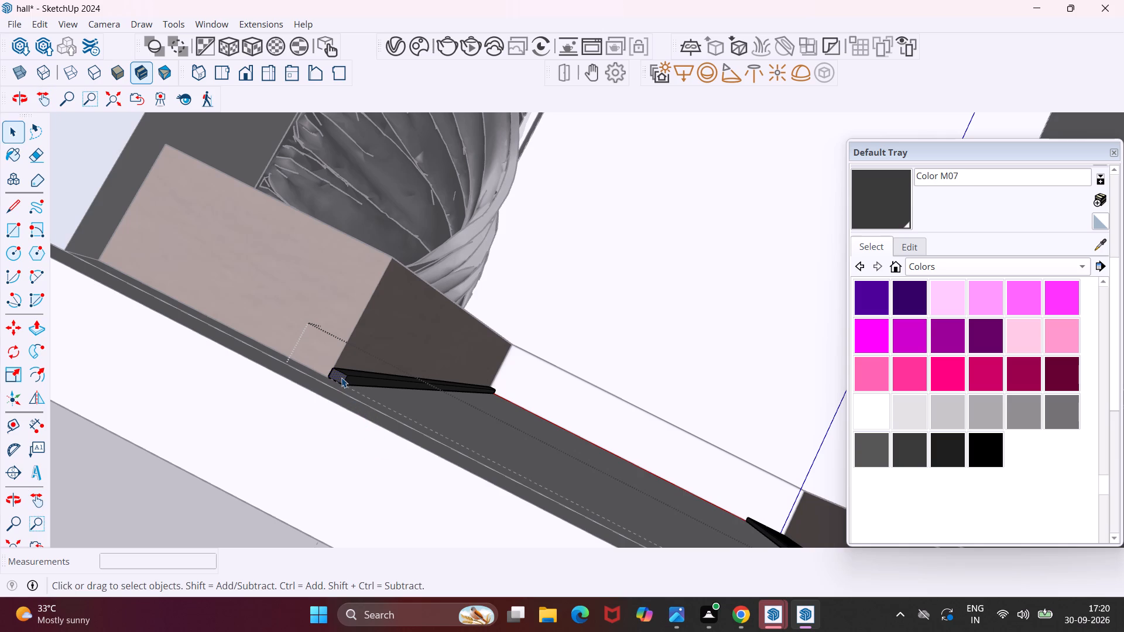
middle_drag(358, 389, 291, 370)
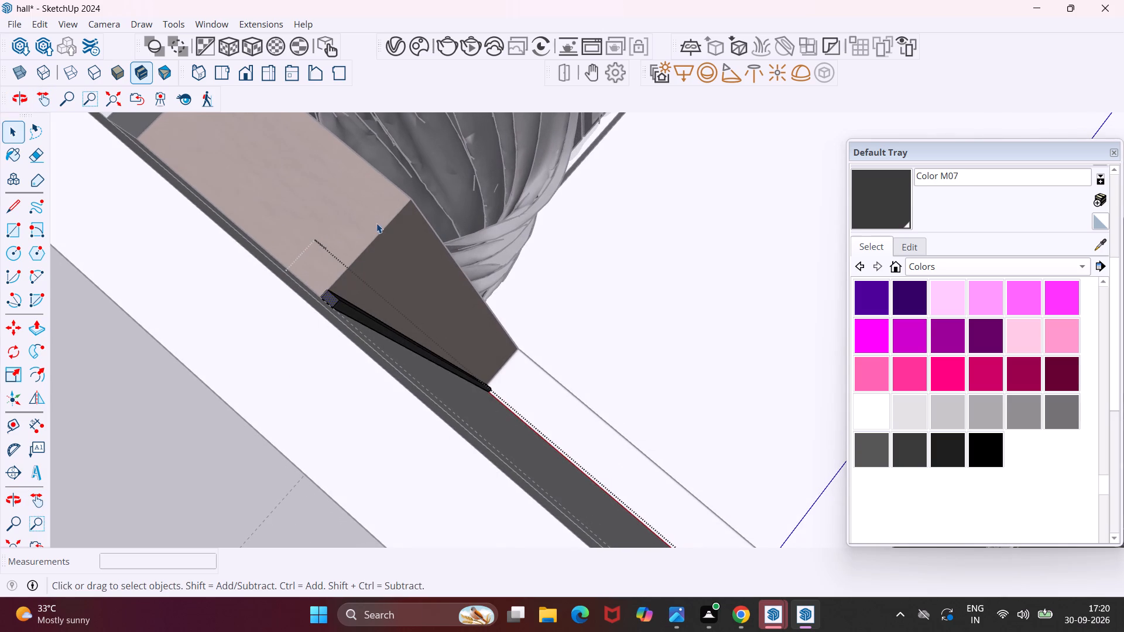
drag(376, 222, 295, 375)
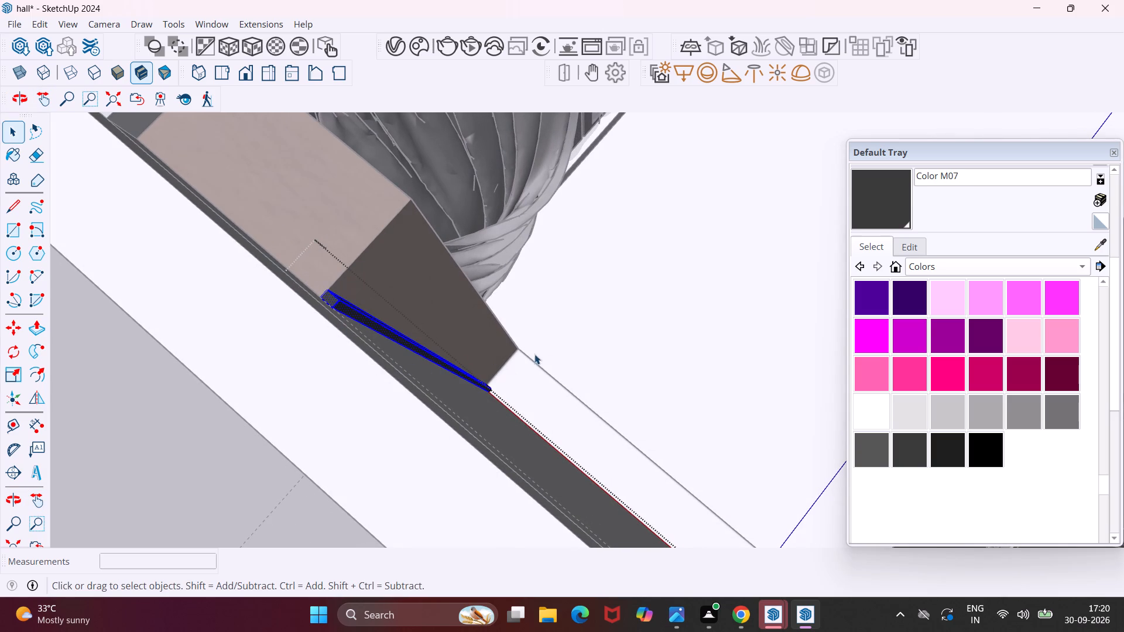
middle_drag(553, 360, 412, 328)
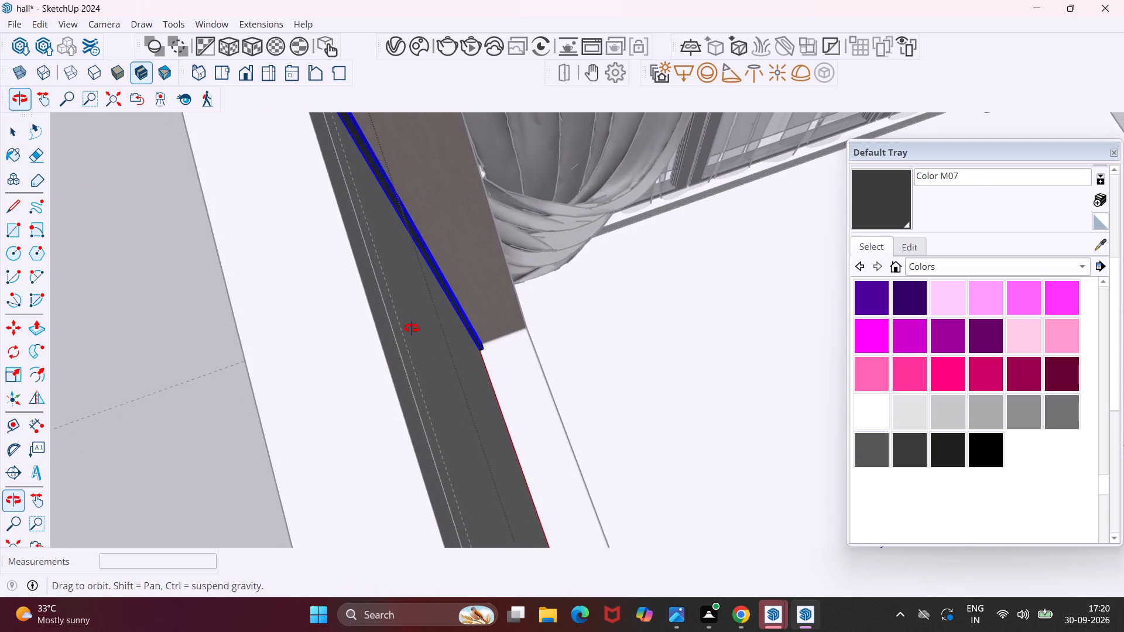
middle_drag(412, 328, 697, 332)
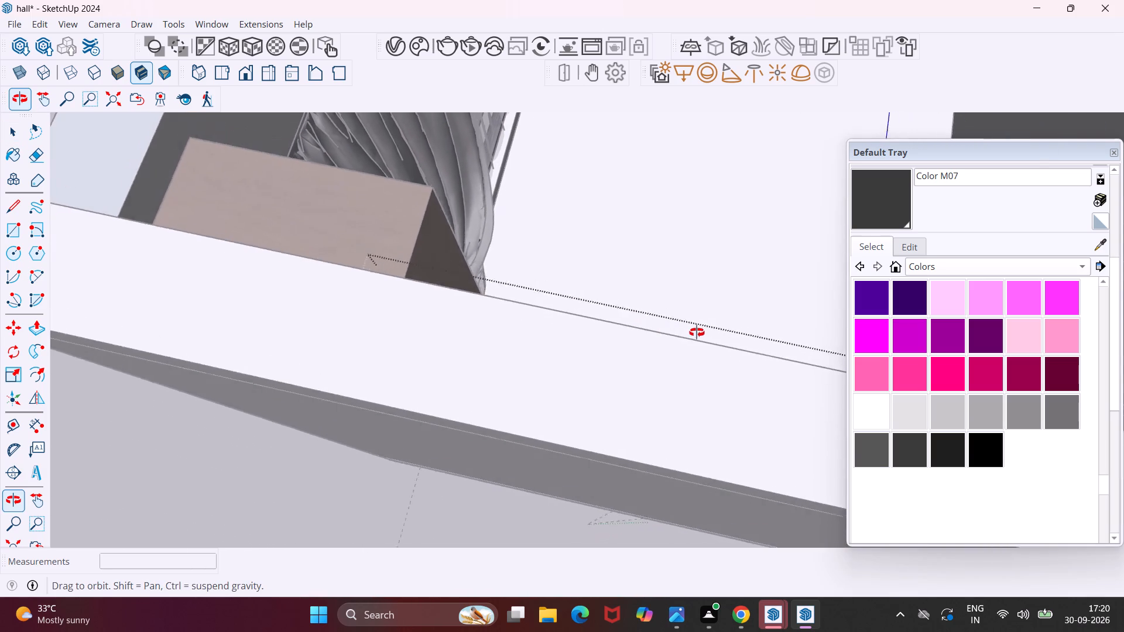
middle_drag(697, 332, 704, 334)
drag(686, 198, 313, 451)
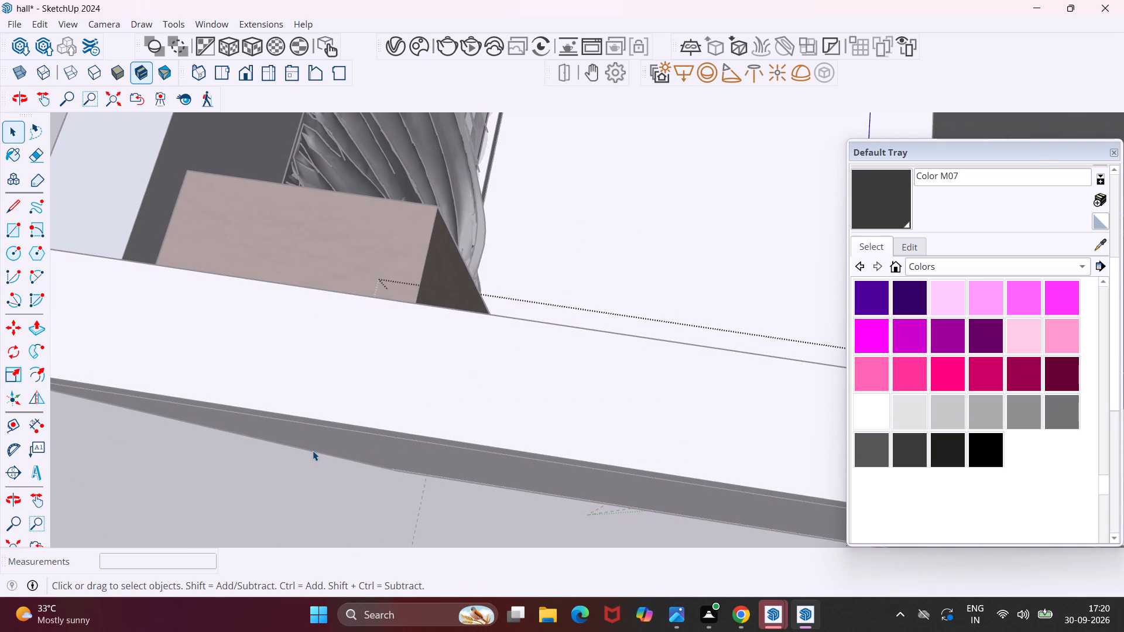
middle_drag(632, 331, 353, 373)
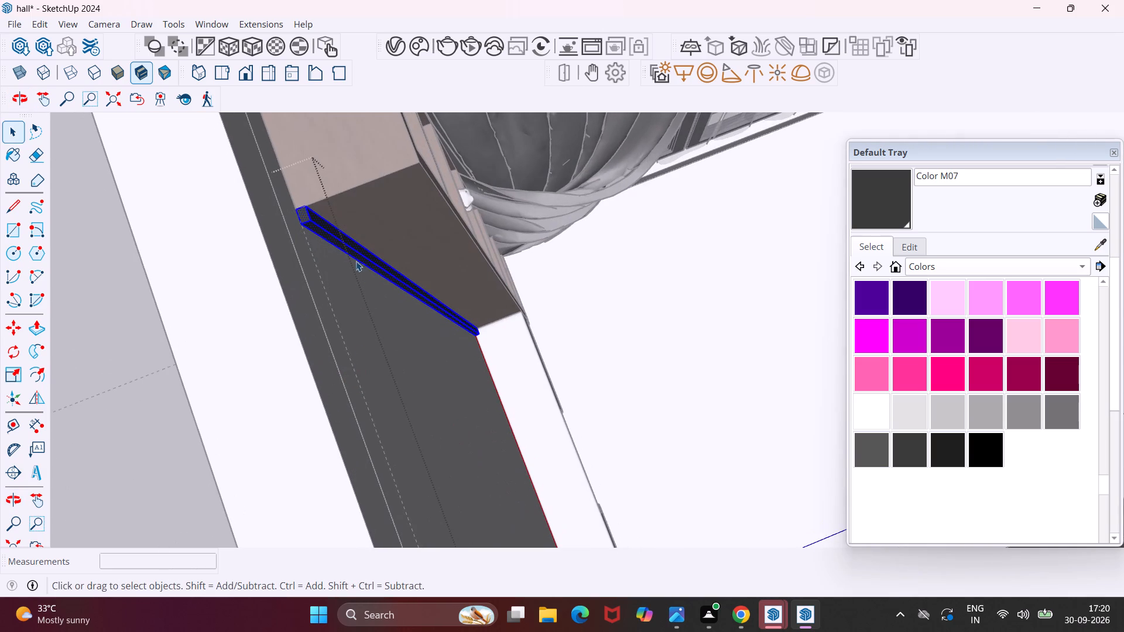
scroll(293, 202, up, 14)
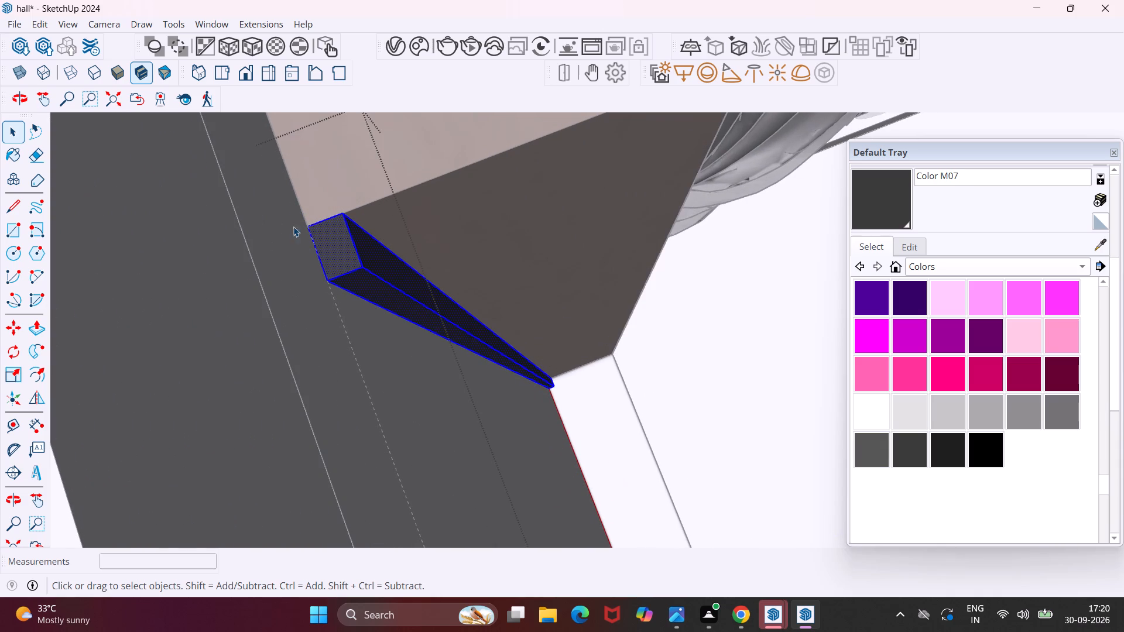
key(m)
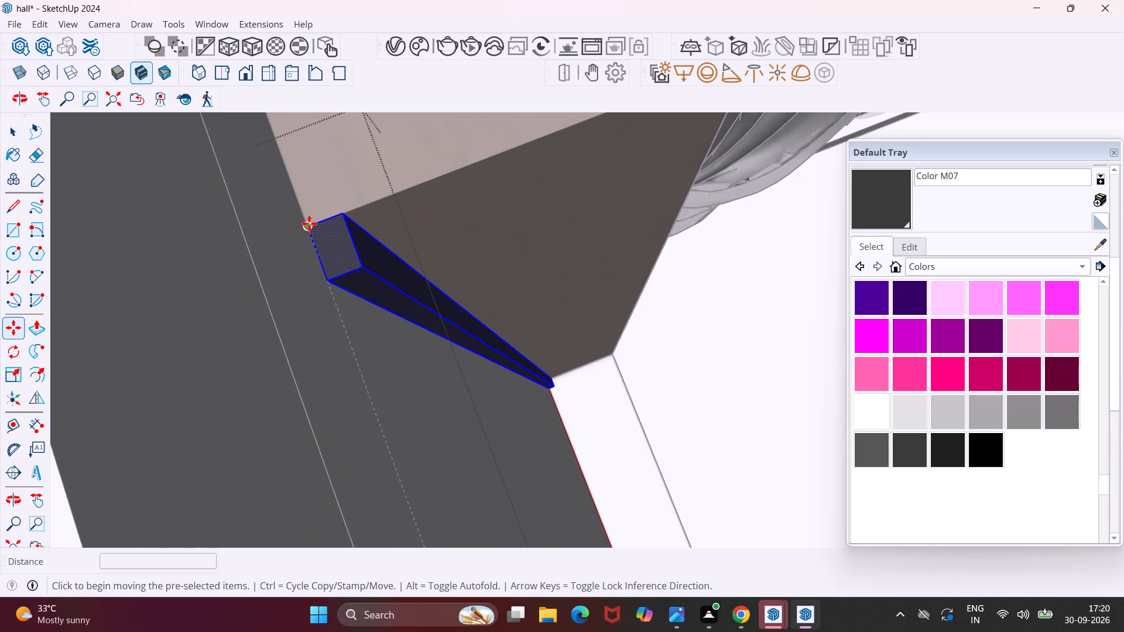
scroll(309, 224, up, 11)
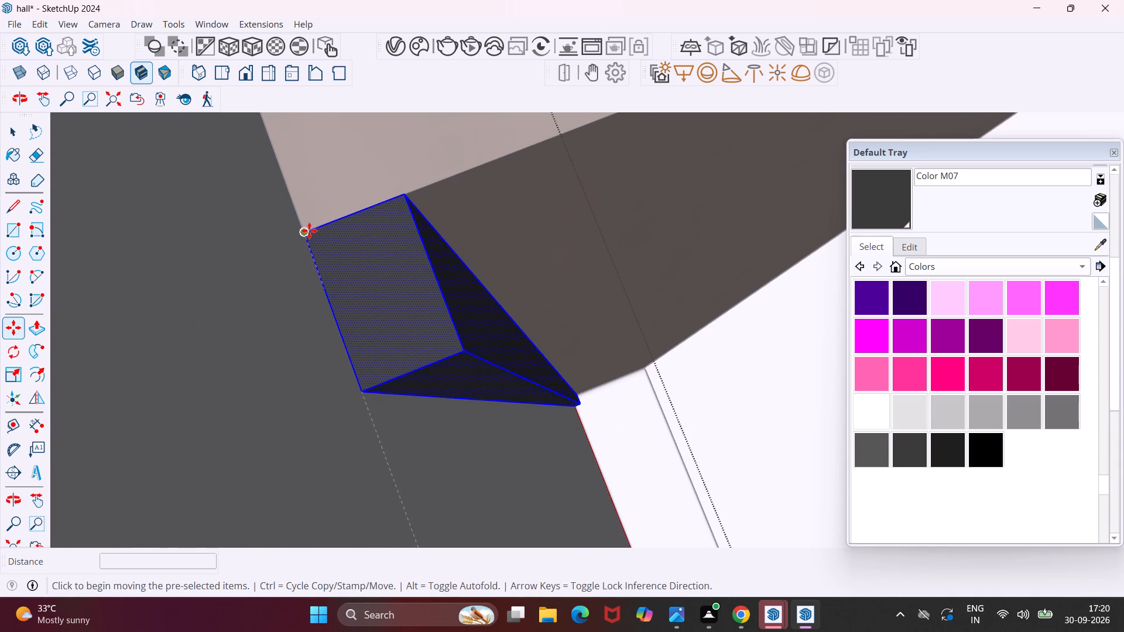
click(306, 231)
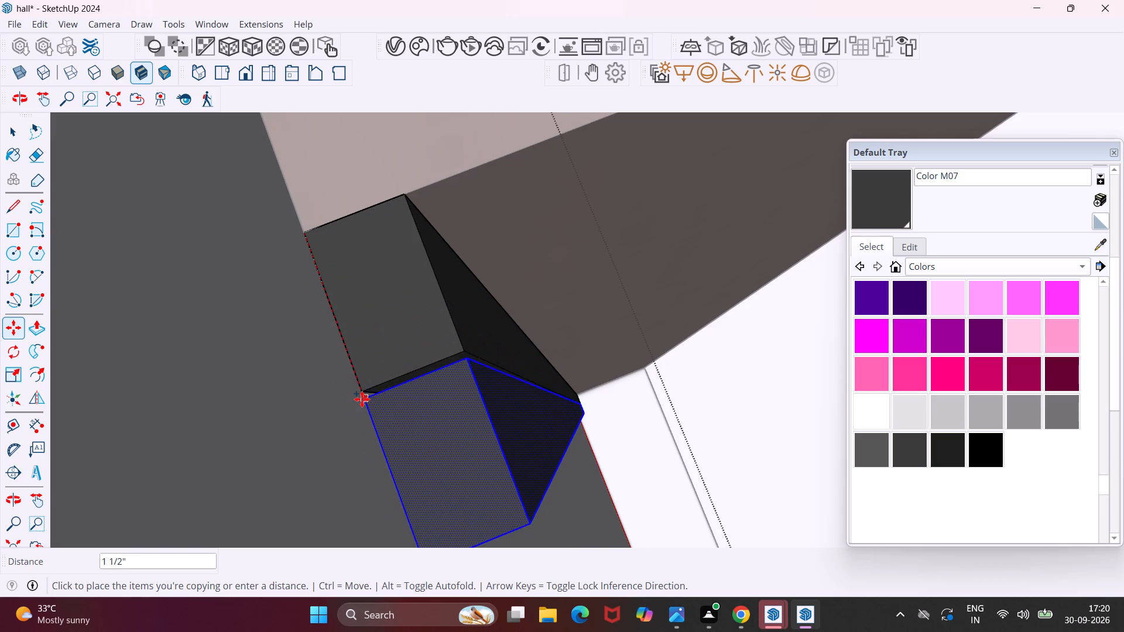
scroll(367, 407, up, 10)
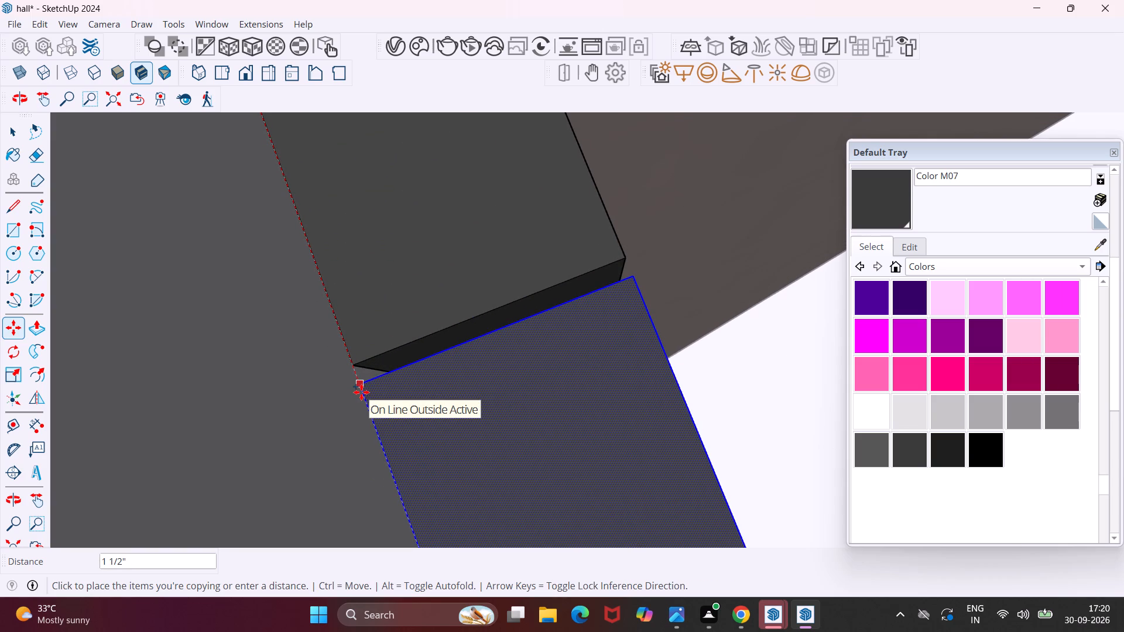
click(361, 392)
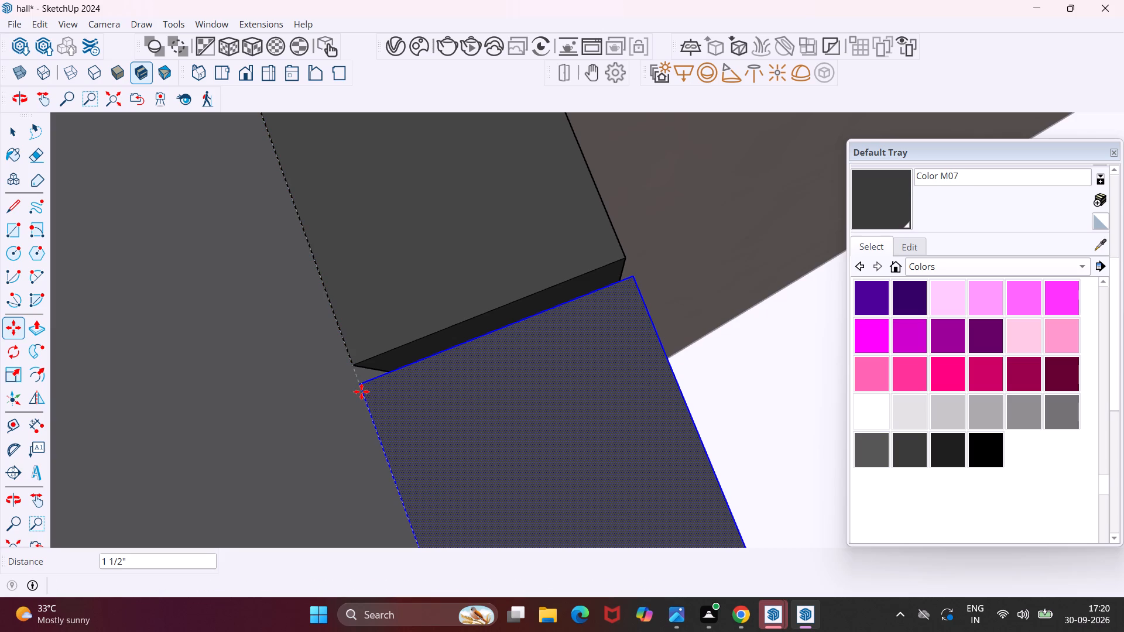
Multiply the window-side strip copy into an array of 5 at the same spacing and leave the strip group.
key(asterisk)
key(5)
key(Return)
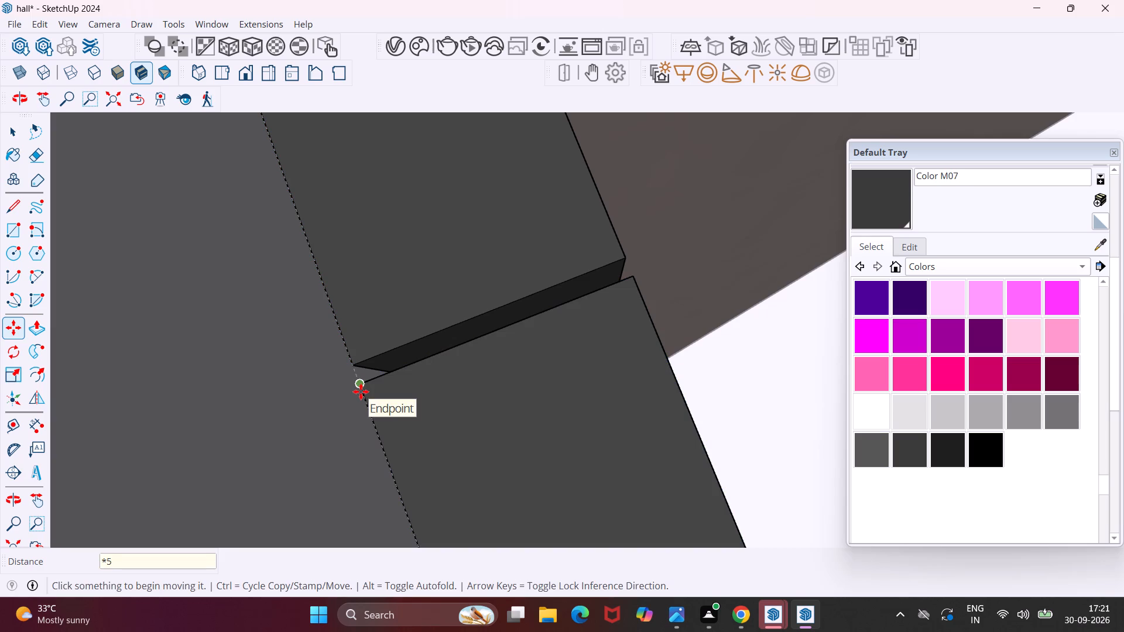
scroll(361, 391, down, 13)
scroll(361, 391, down, 9)
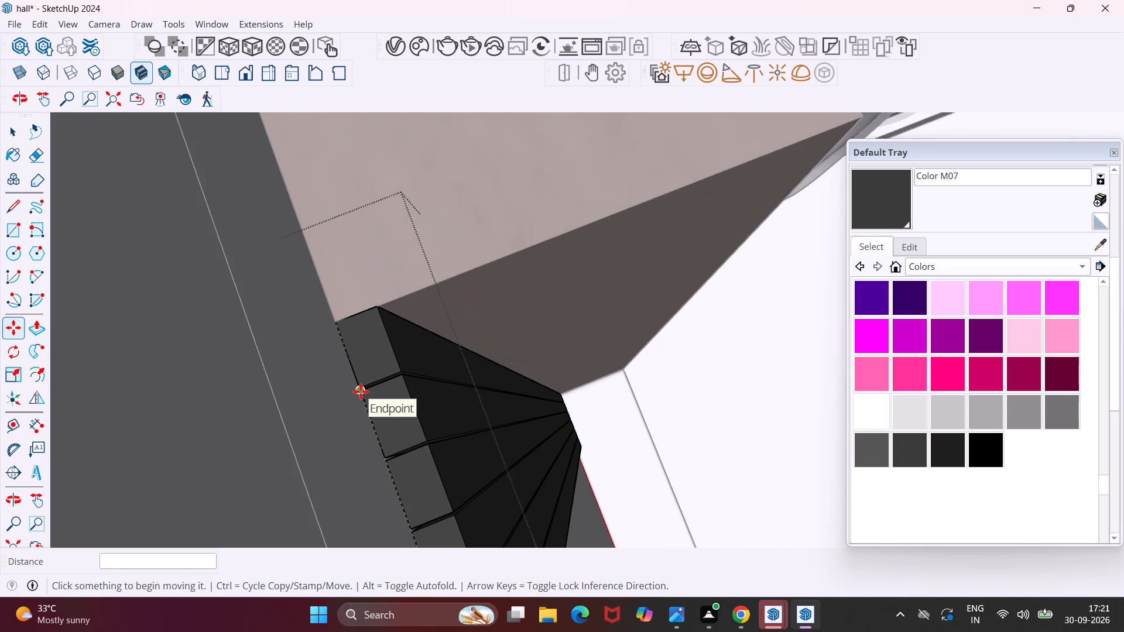
scroll(361, 391, down, 8)
scroll(389, 347, down, 12)
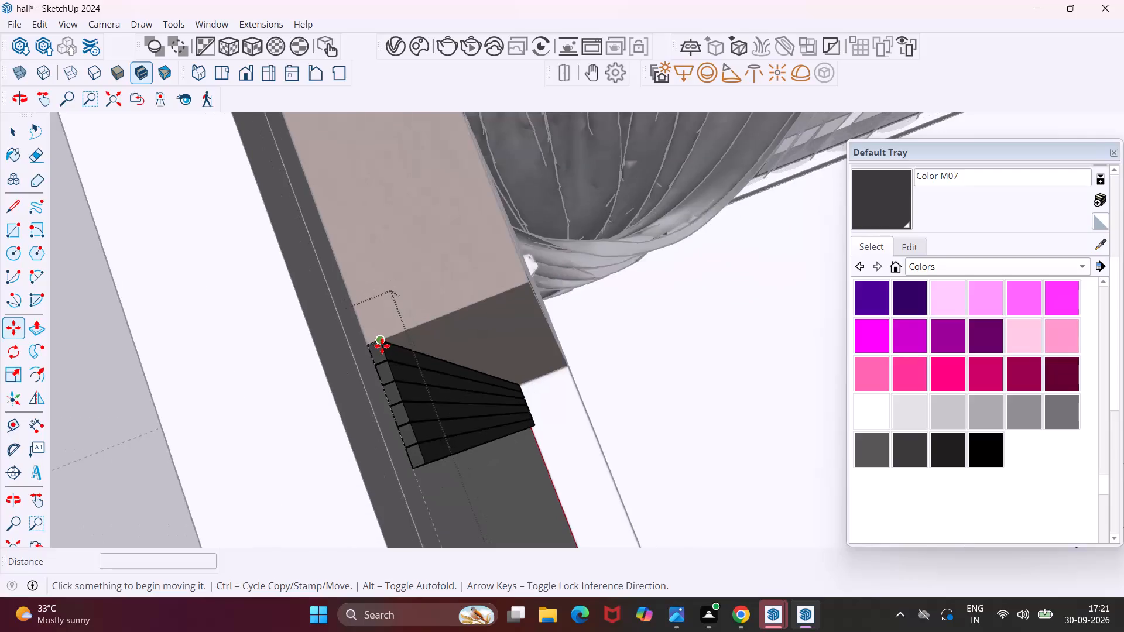
scroll(382, 346, down, 15)
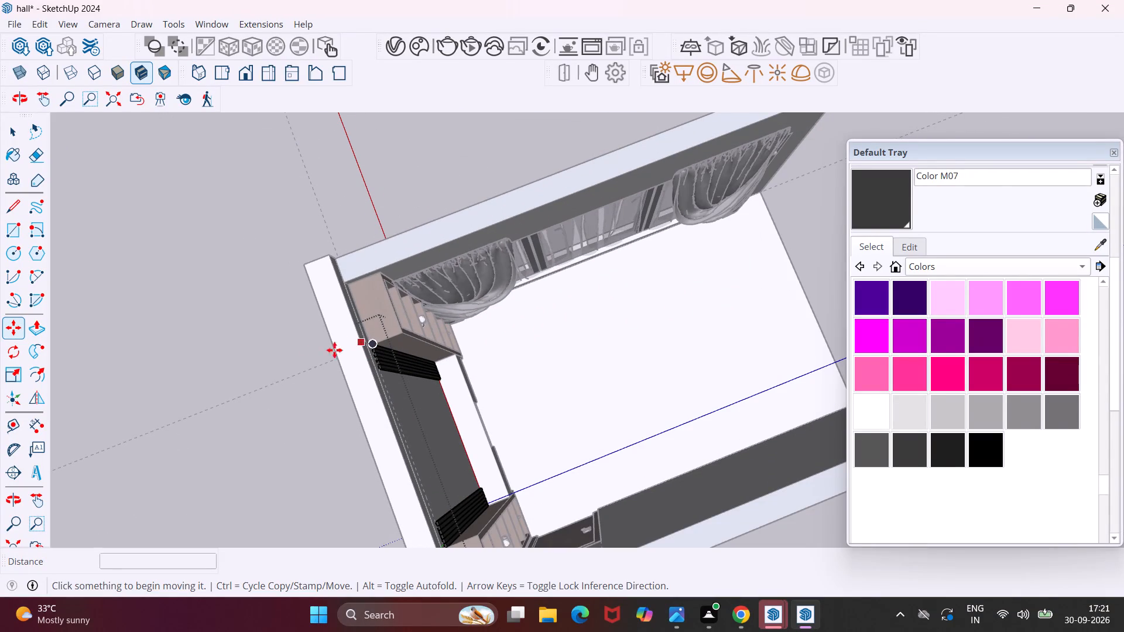
key(Escape)
key(space)
click(297, 360)
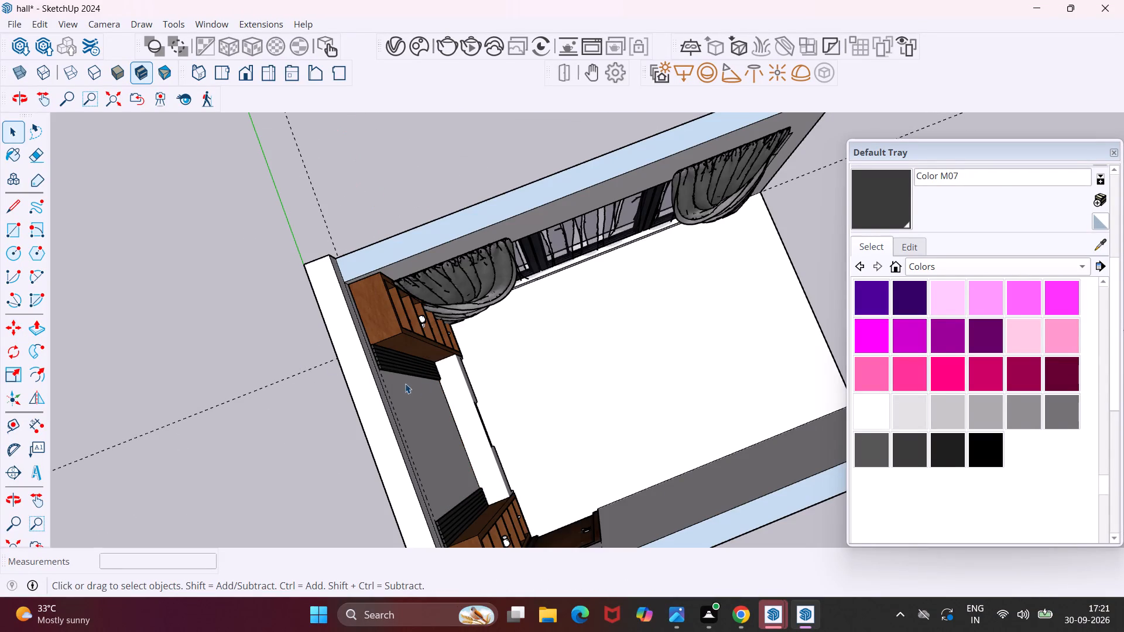
Draw a rectangle about 4' 2" by 7' 9 15/16" on the end wall between the two strip panels, above the TV stand.
scroll(501, 408, down, 3)
middle_drag(498, 407, 227, 341)
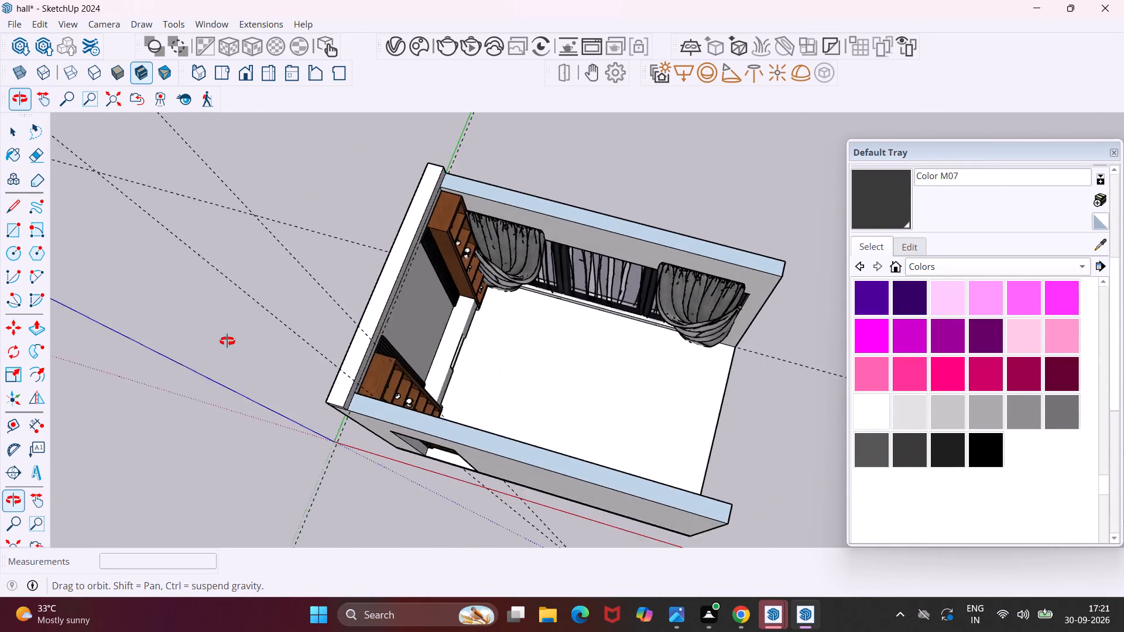
middle_drag(227, 341, 102, 312)
middle_drag(604, 363, 487, 274)
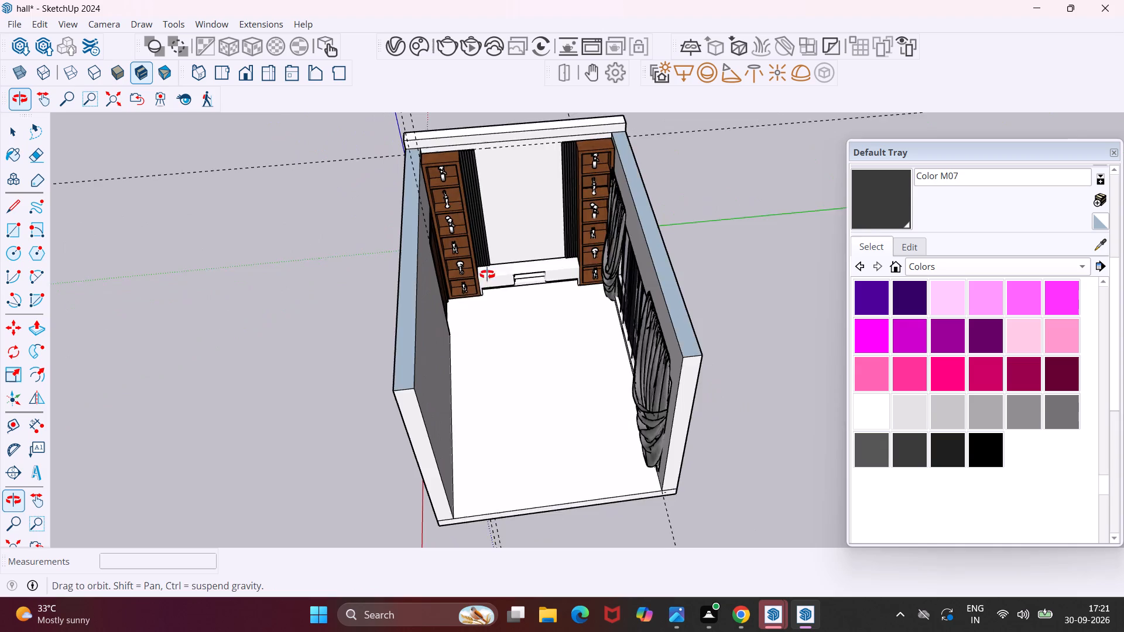
middle_drag(487, 274, 472, 202)
scroll(526, 208, down, 1)
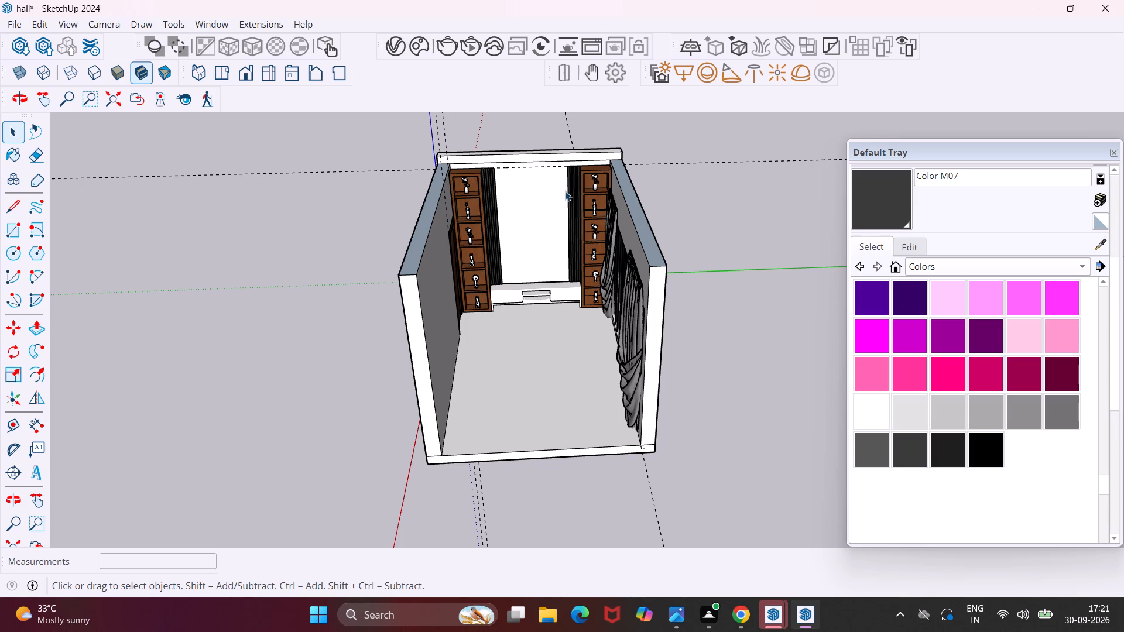
scroll(565, 191, up, 7)
middle_drag(565, 191, 585, 127)
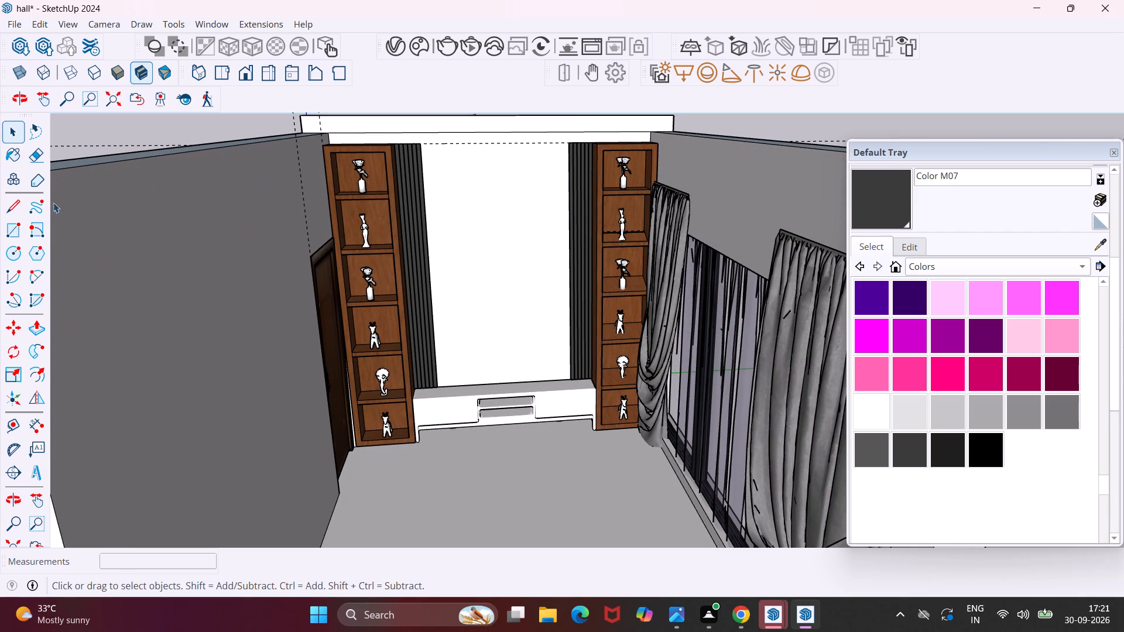
click(15, 228)
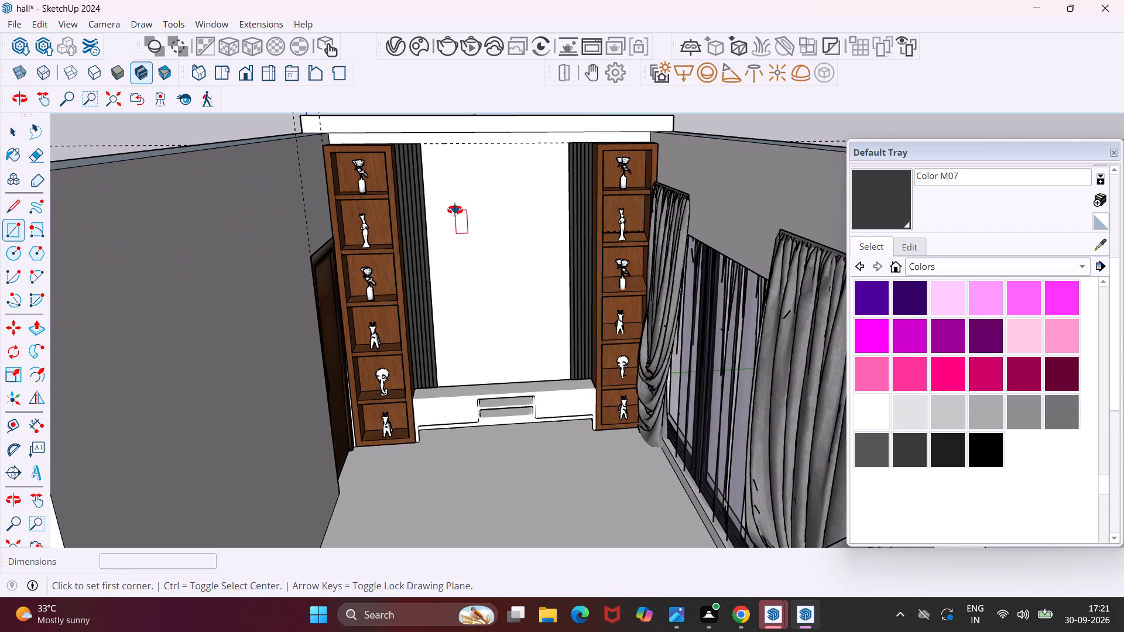
middle_drag(455, 210, 446, 180)
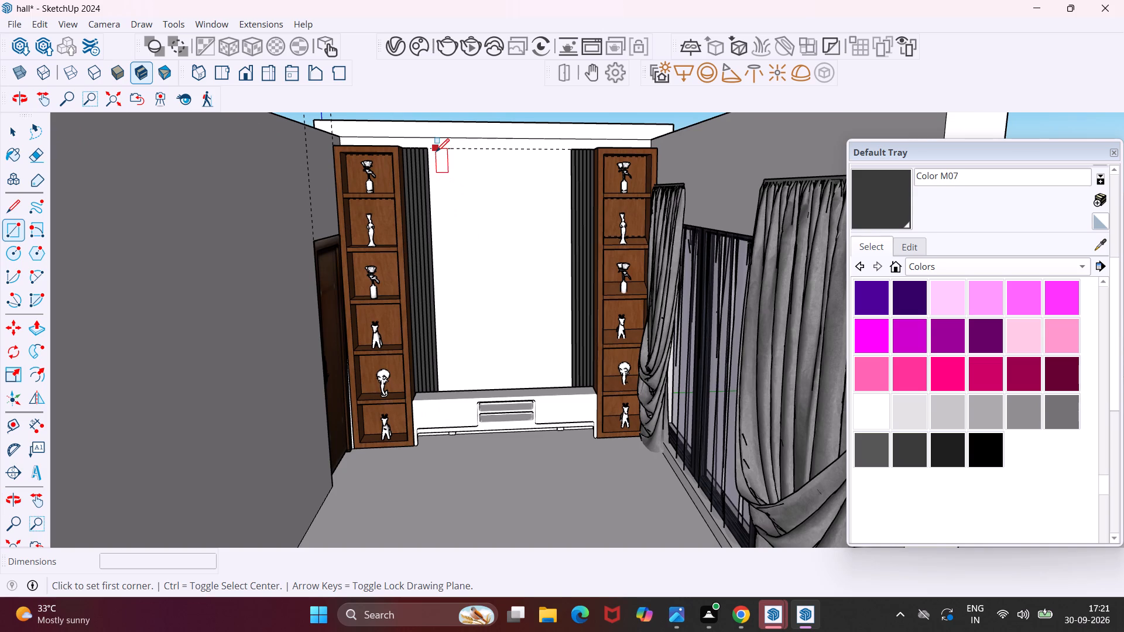
click(436, 152)
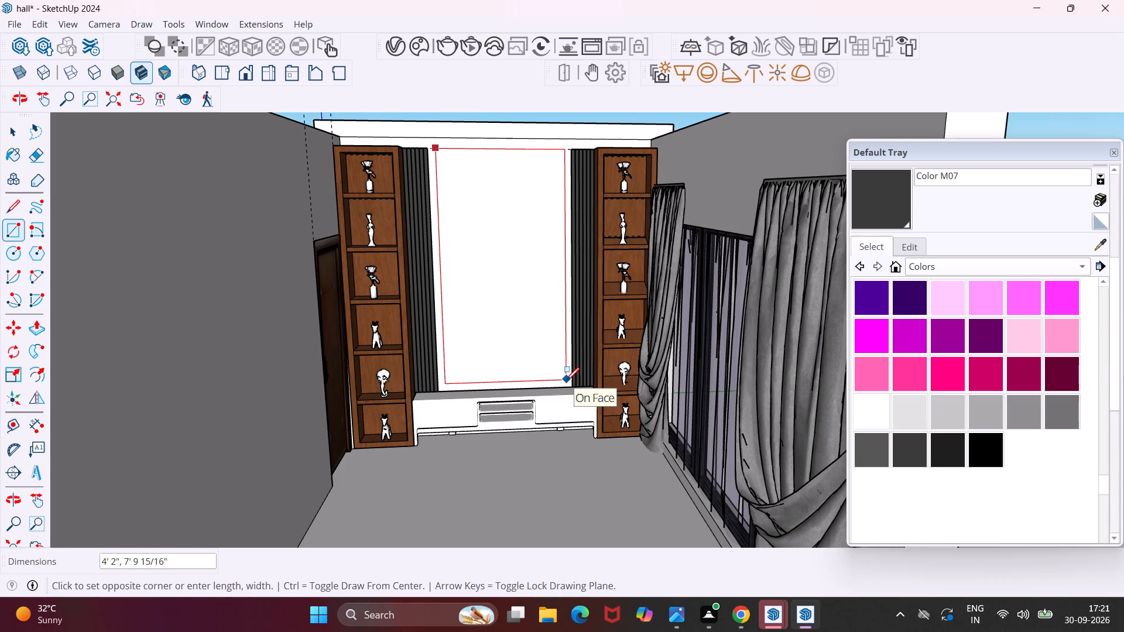
click(566, 380)
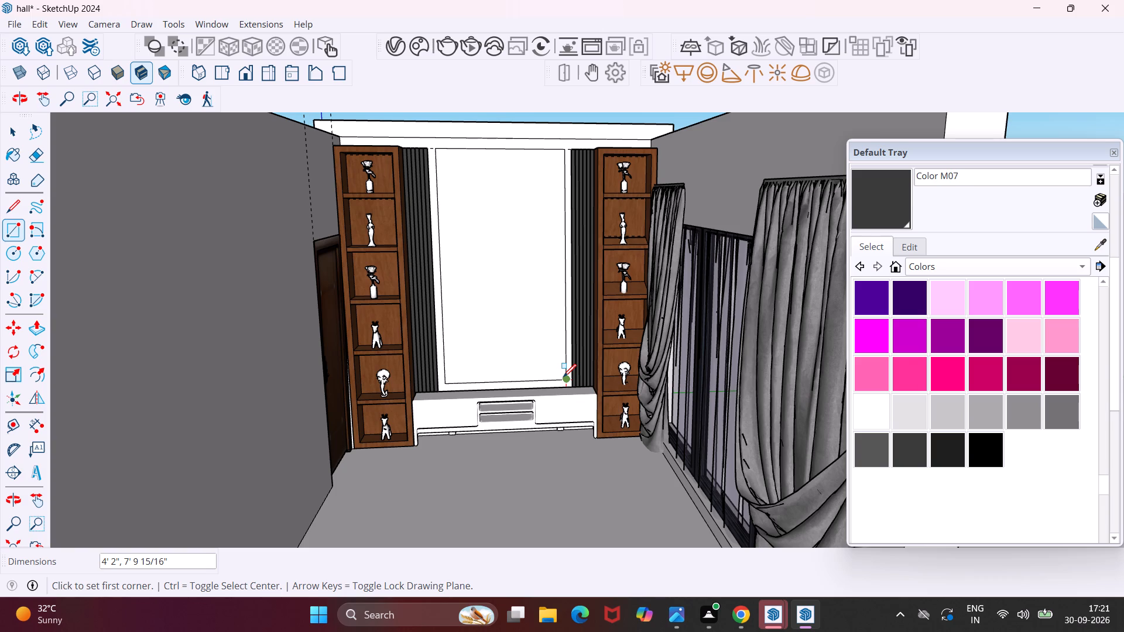
key(Escape)
key(space)
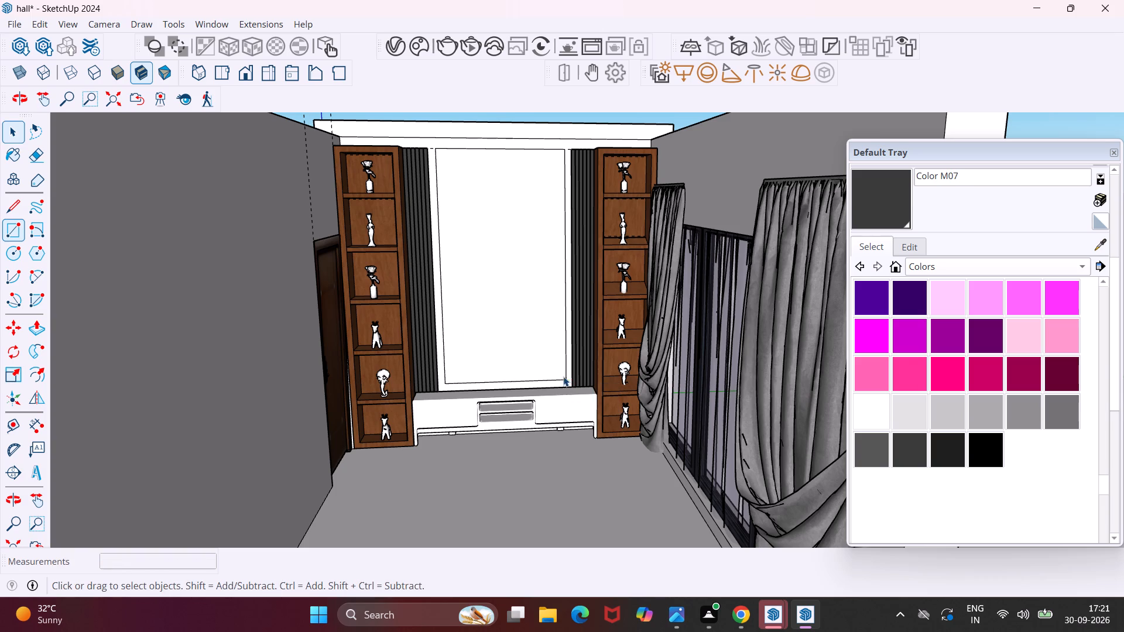
Push/Pull the rectangle between the two strip panels above the TV stand out by 1/2".
click(552, 338)
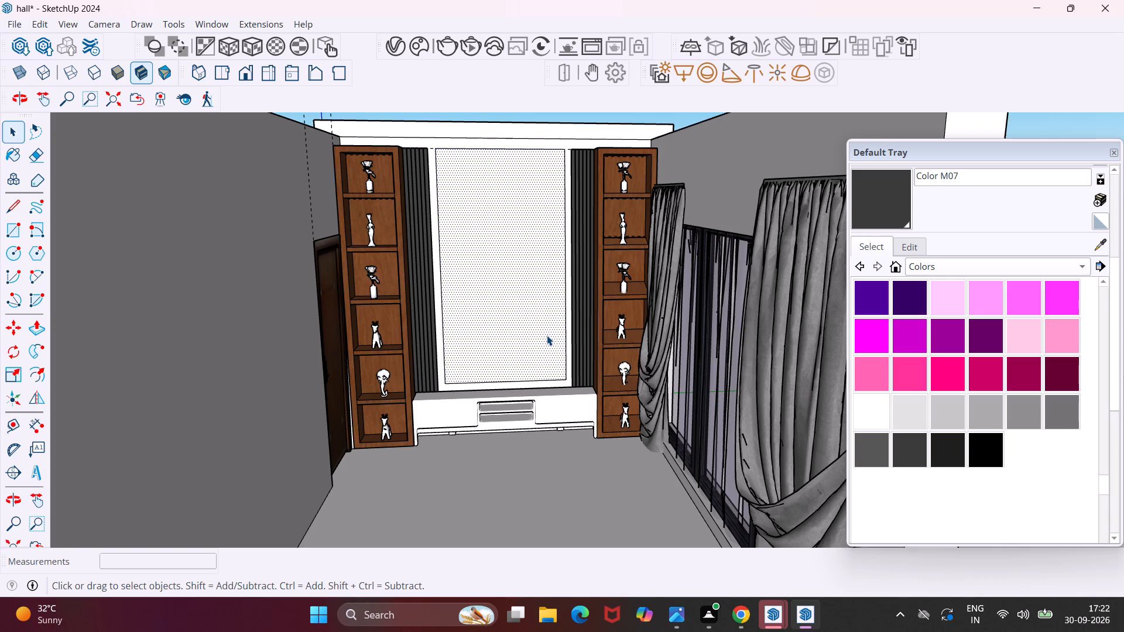
key(p)
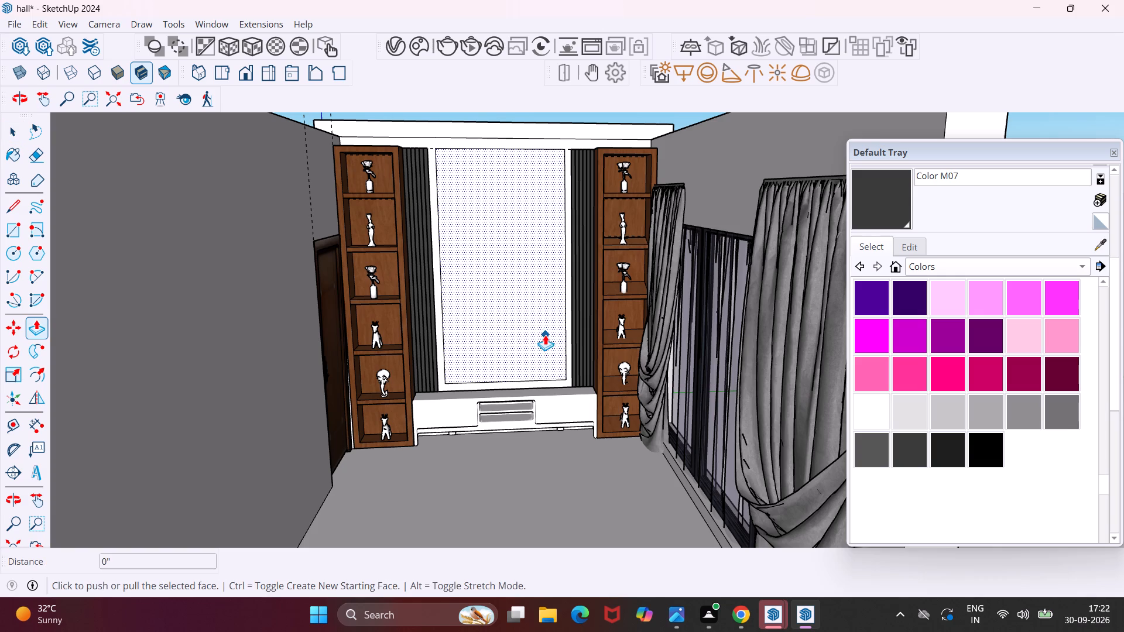
click(534, 326)
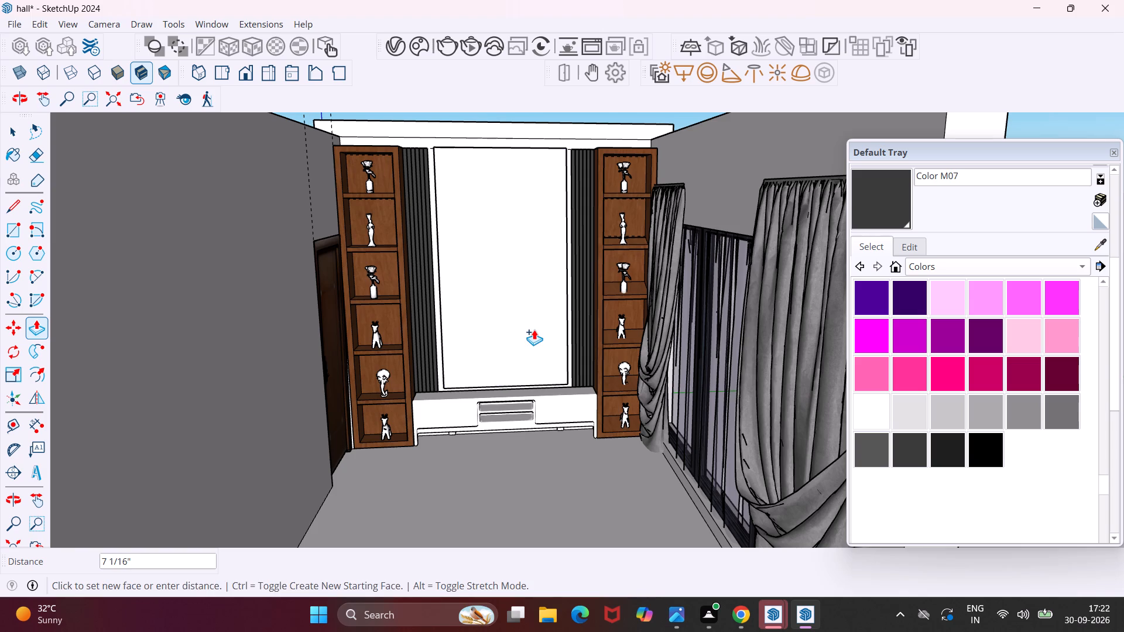
middle_drag(534, 329, 600, 438)
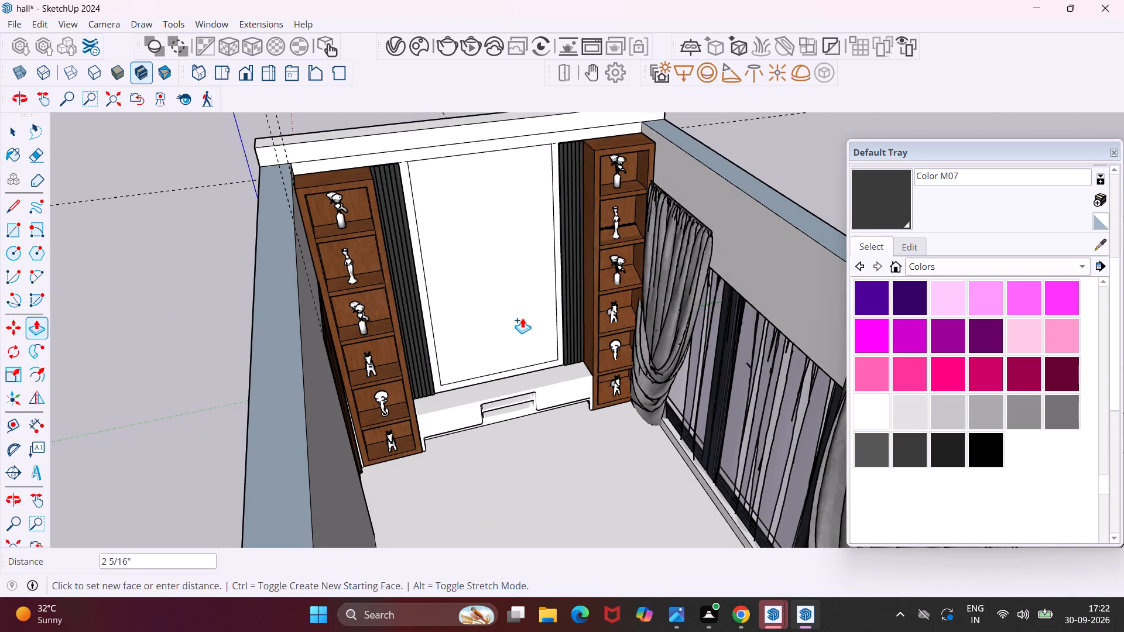
scroll(520, 314, up, 5)
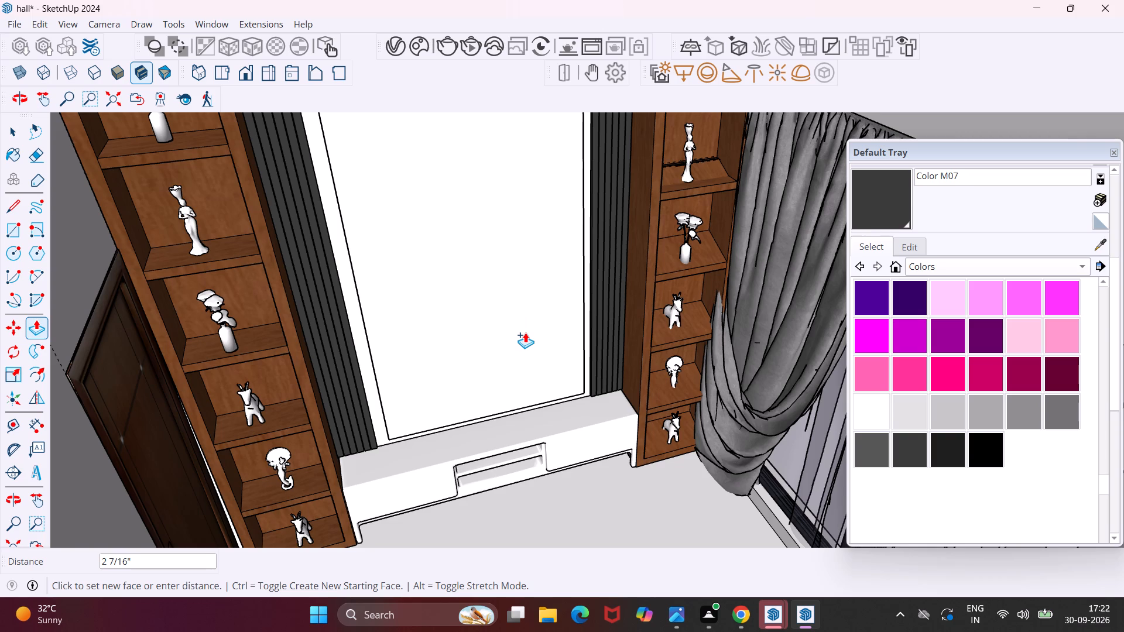
key(period)
key(5)
key(shift+quotedbl)
key(Return)
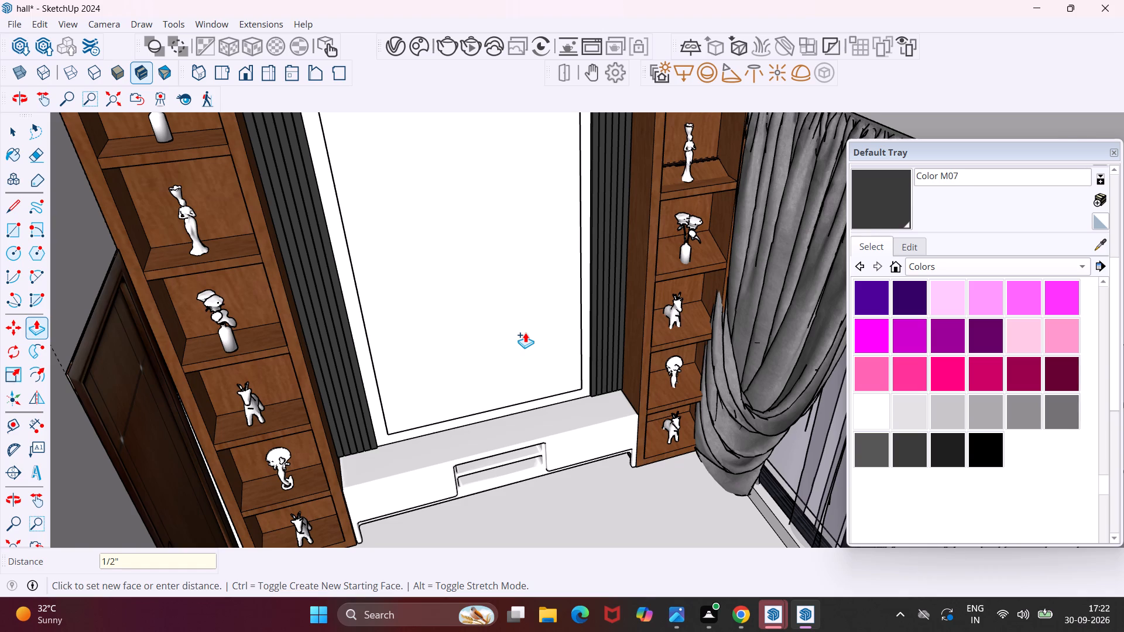
key(Escape)
key(space)
Group the raised central panel's thin top edge face and convert it into a V-Ray mesh light.
middle_drag(412, 190, 532, 235)
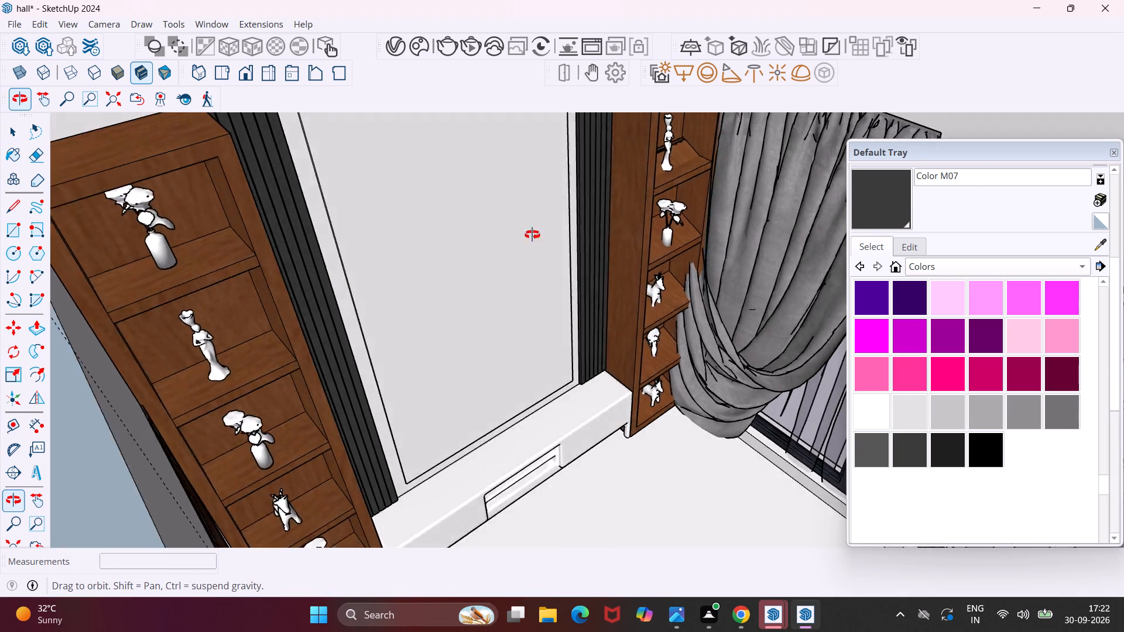
middle_drag(532, 235, 633, 285)
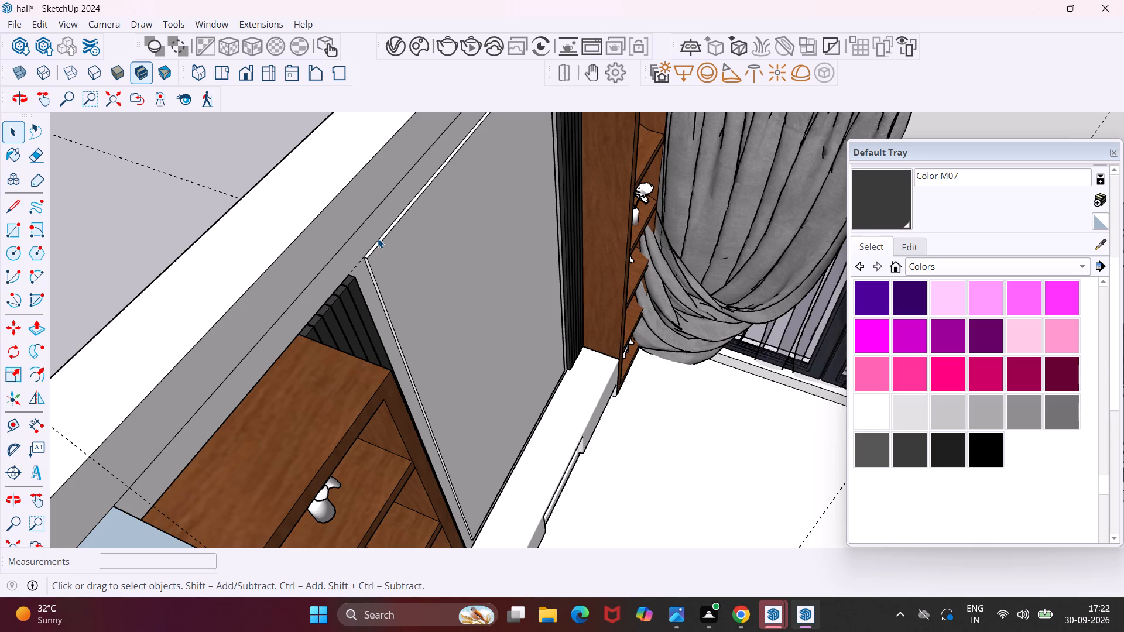
middle_drag(378, 238, 426, 269)
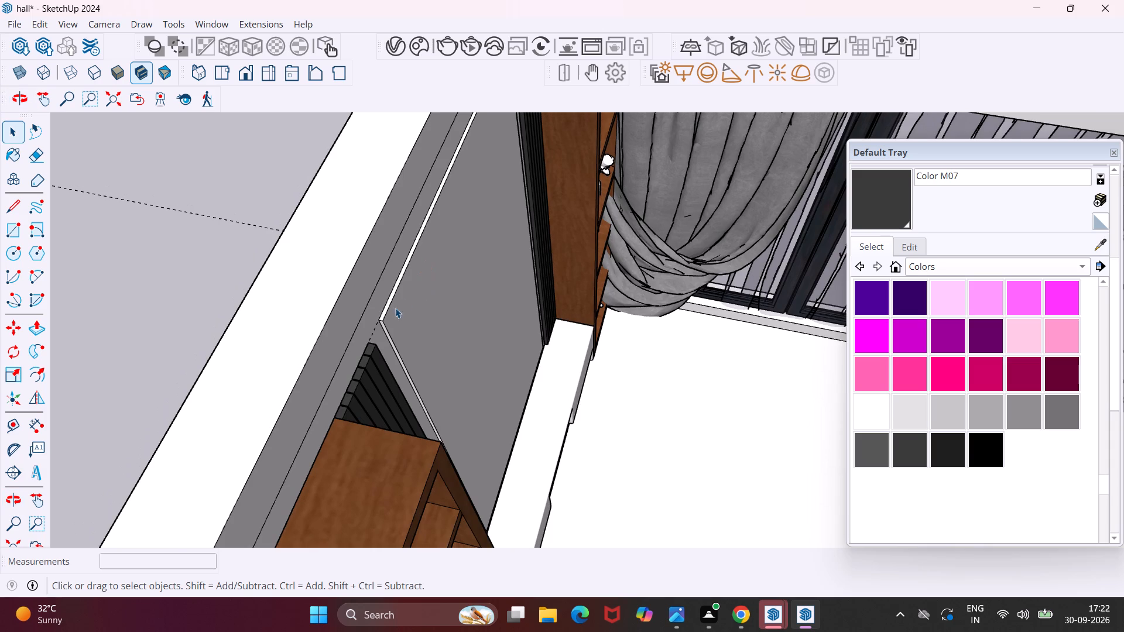
scroll(385, 313, up, 13)
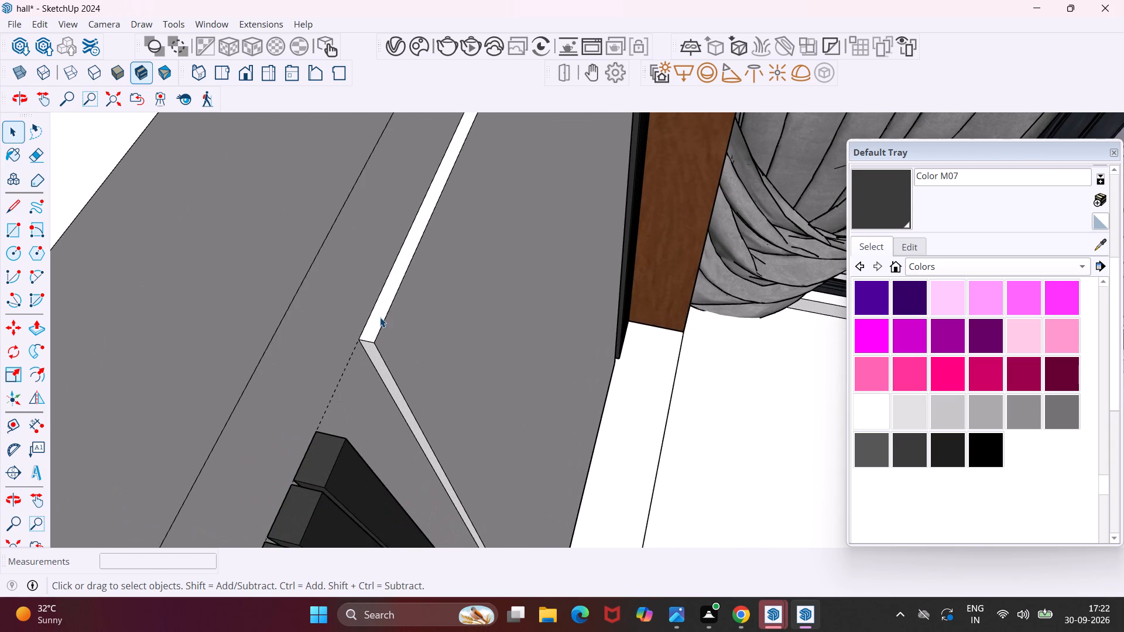
ctrl+click(380, 317)
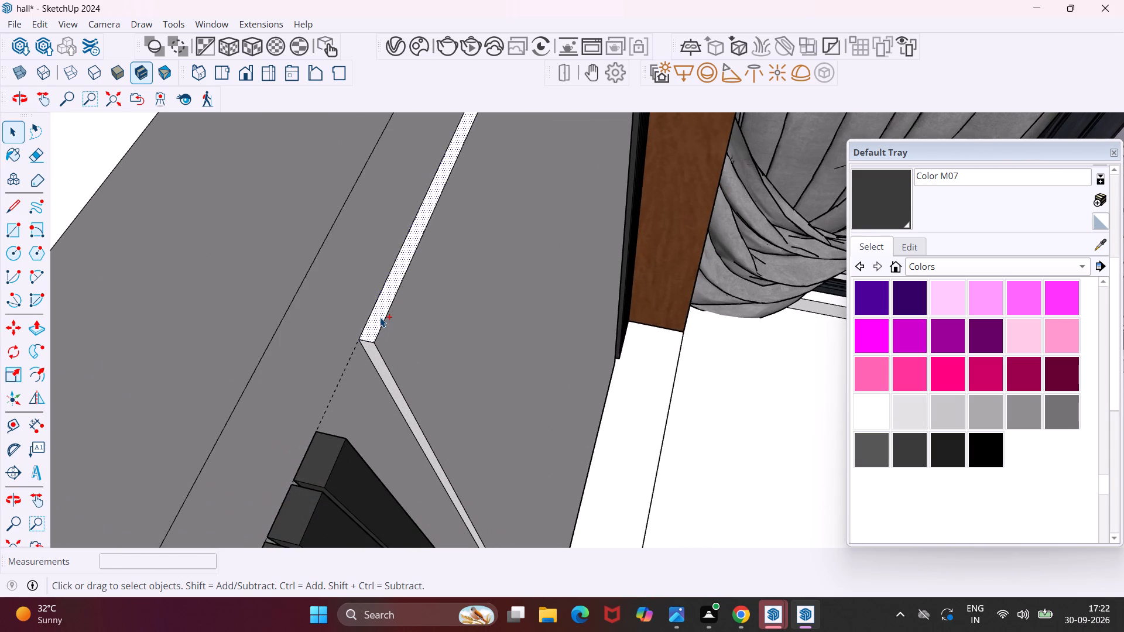
right_click(380, 317)
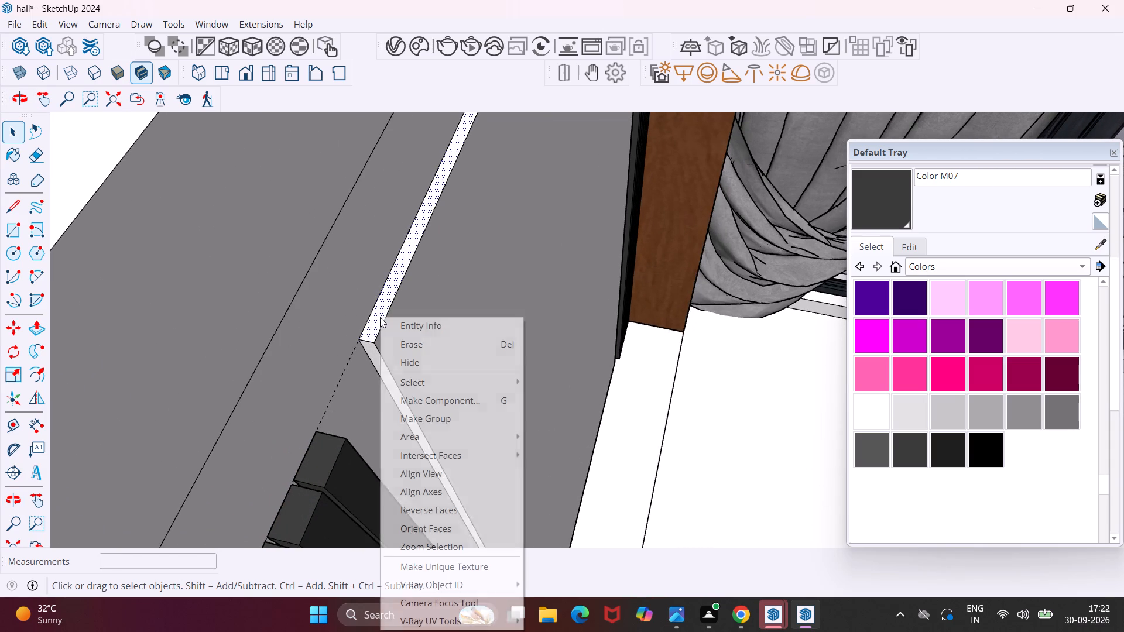
click(400, 420)
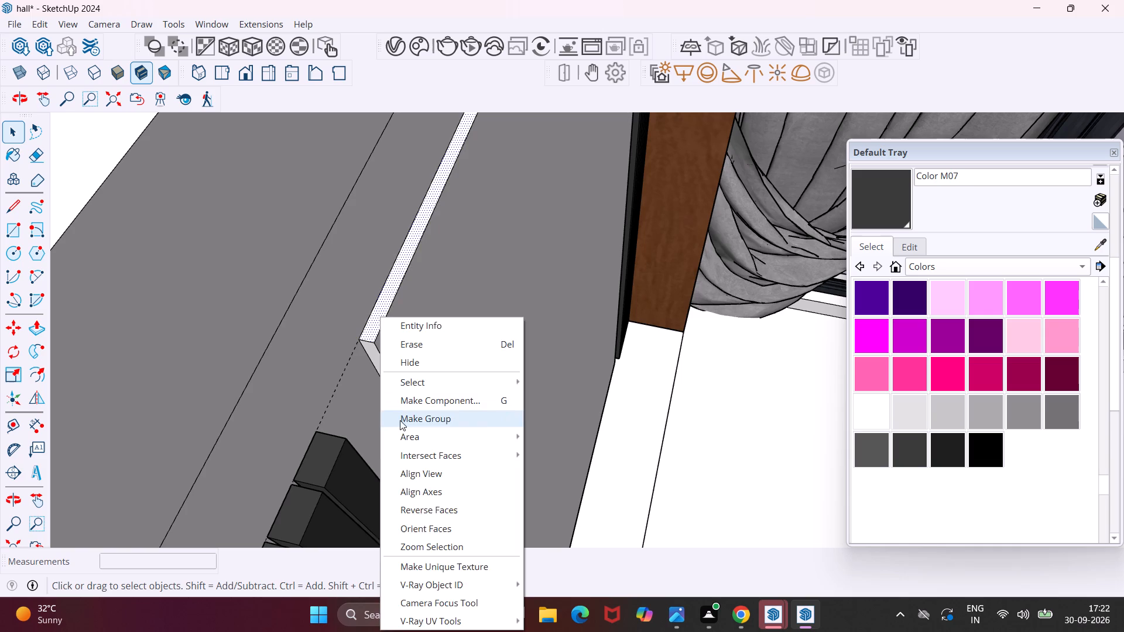
click(827, 77)
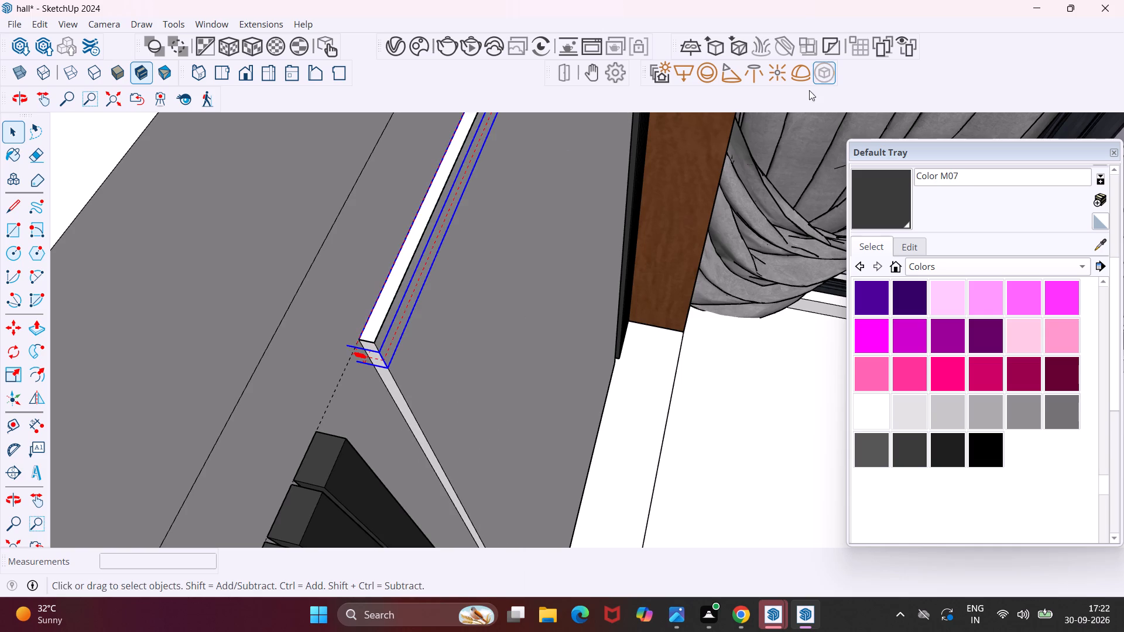
Group the central panel's thin door-side edge face and convert it into a V-Ray mesh light.
middle_drag(378, 393, 306, 296)
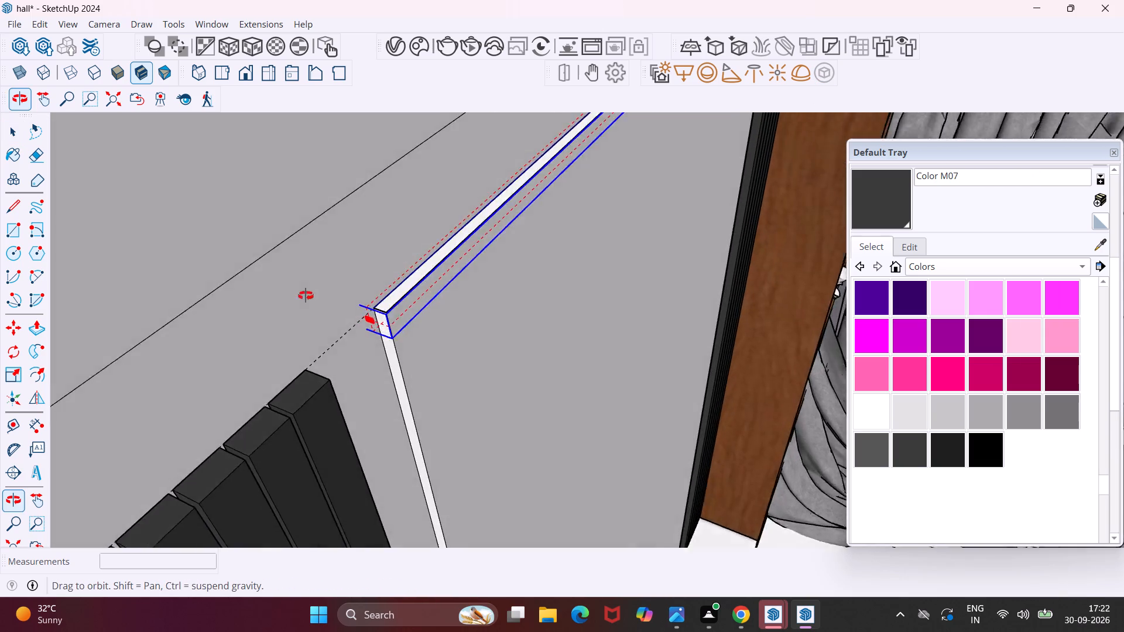
middle_drag(306, 296, 289, 270)
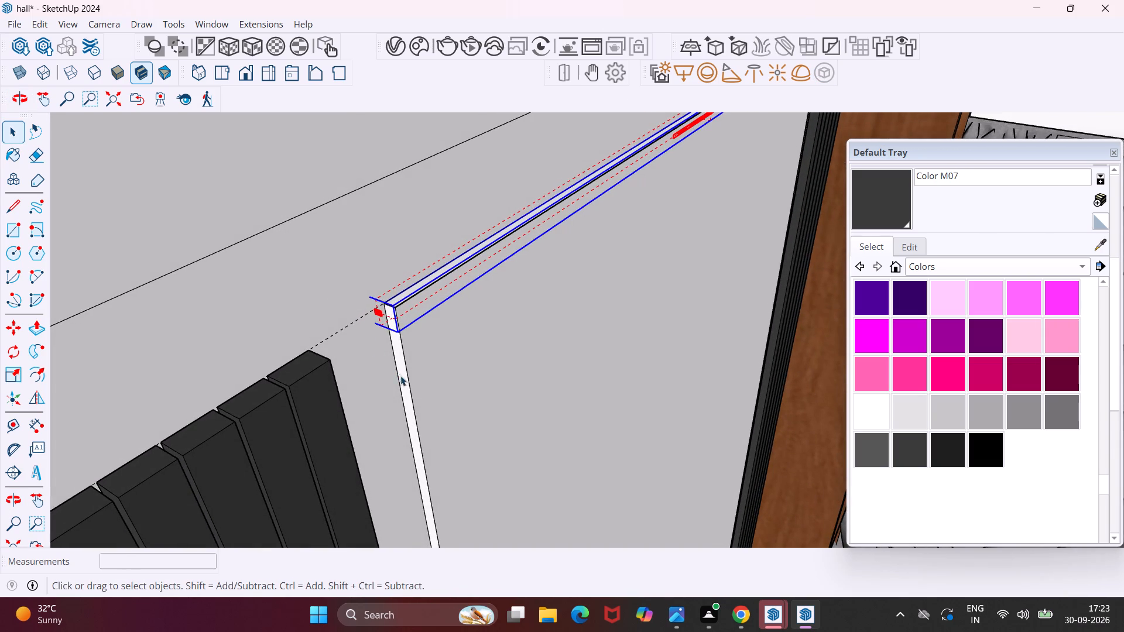
click(404, 379)
right_click(404, 379)
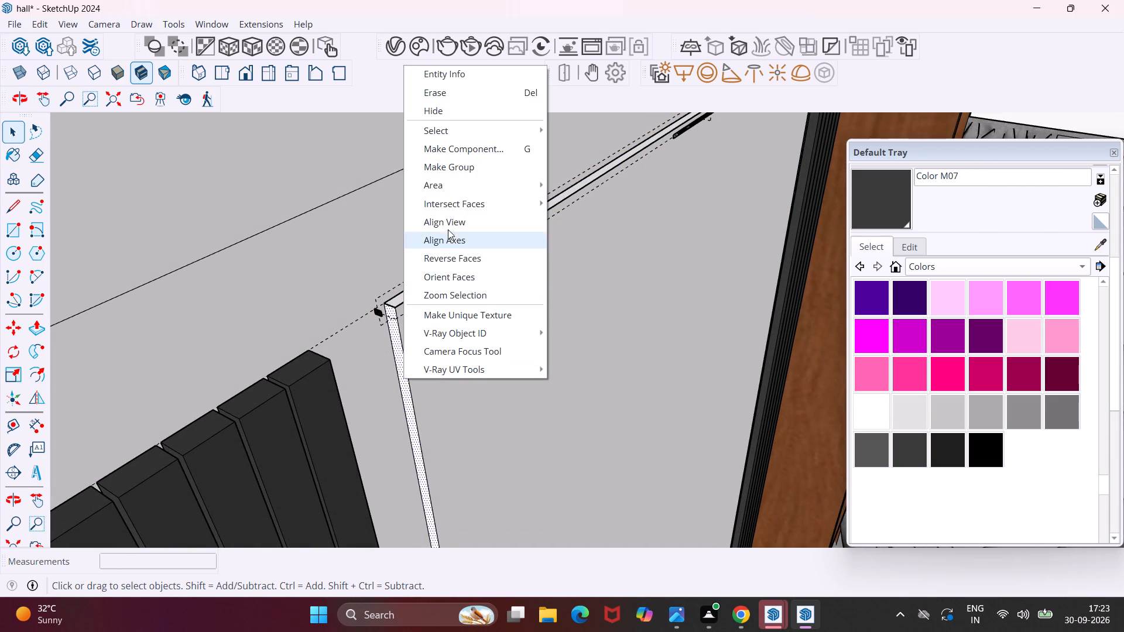
click(455, 174)
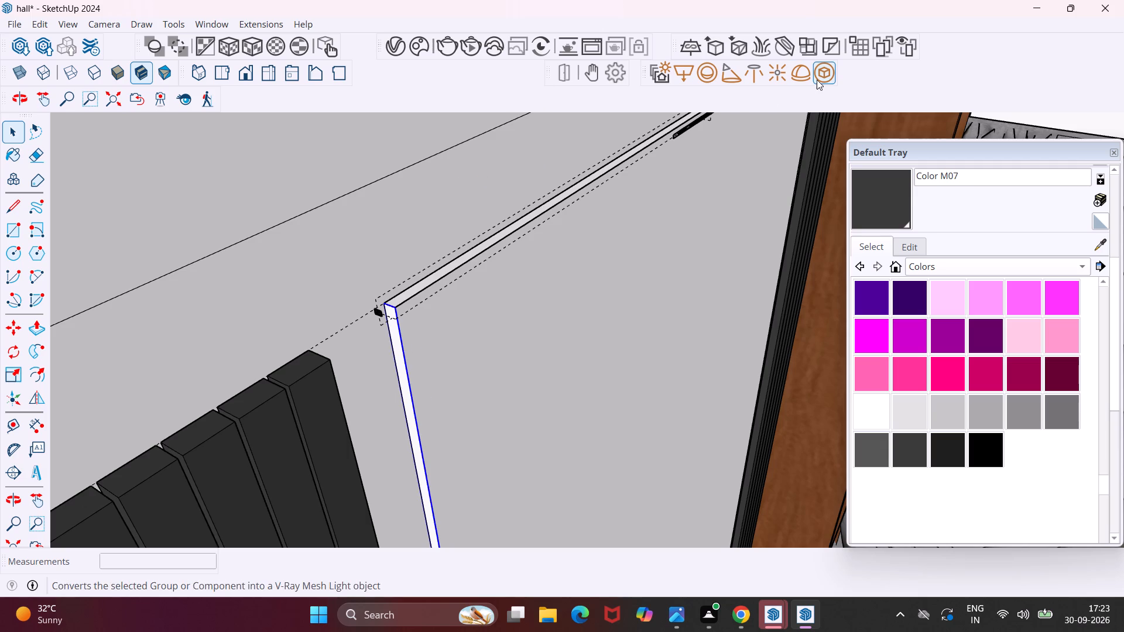
click(817, 80)
Group the central panel's thin window-side edge face and convert it into a V-Ray mesh light.
scroll(324, 269, down, 9)
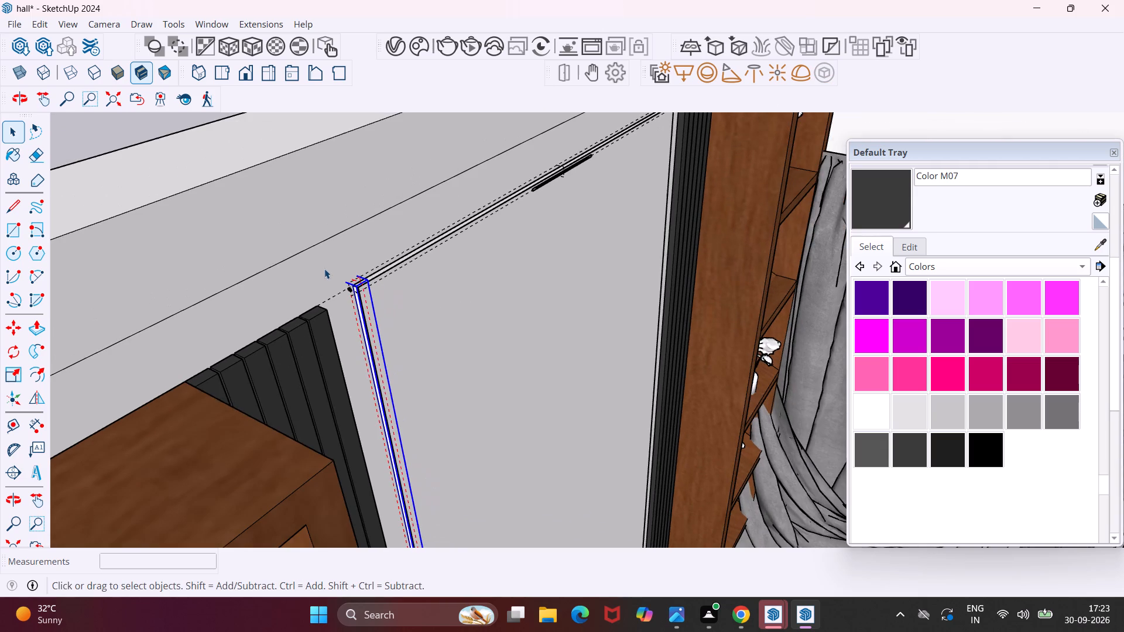
middle_drag(610, 203, 290, 204)
scroll(587, 226, up, 7)
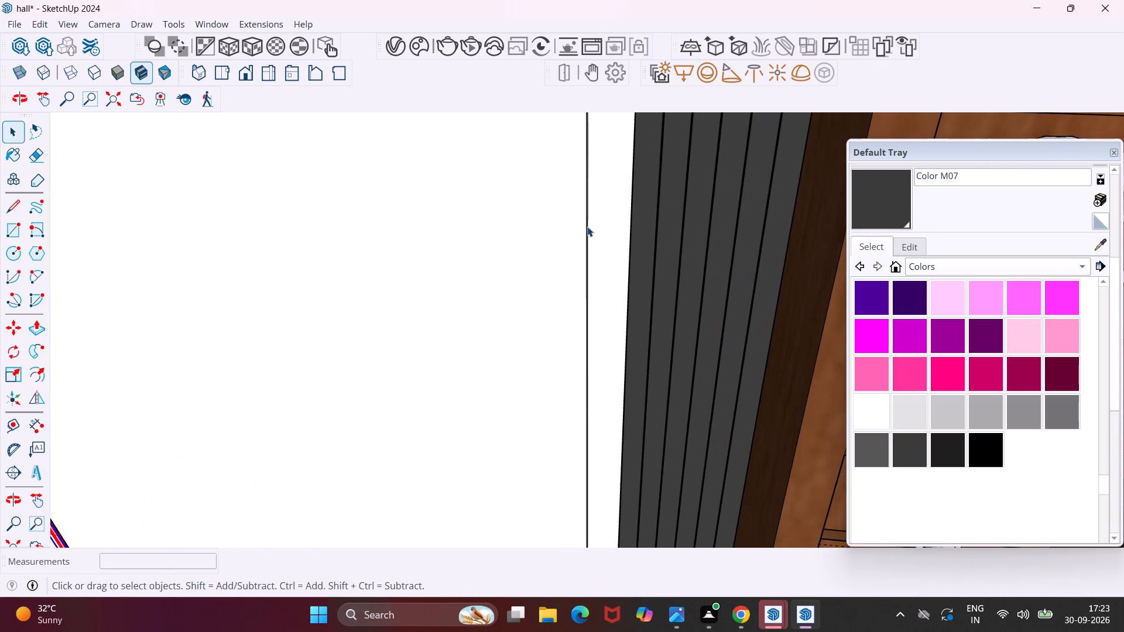
middle_drag(587, 226, 488, 225)
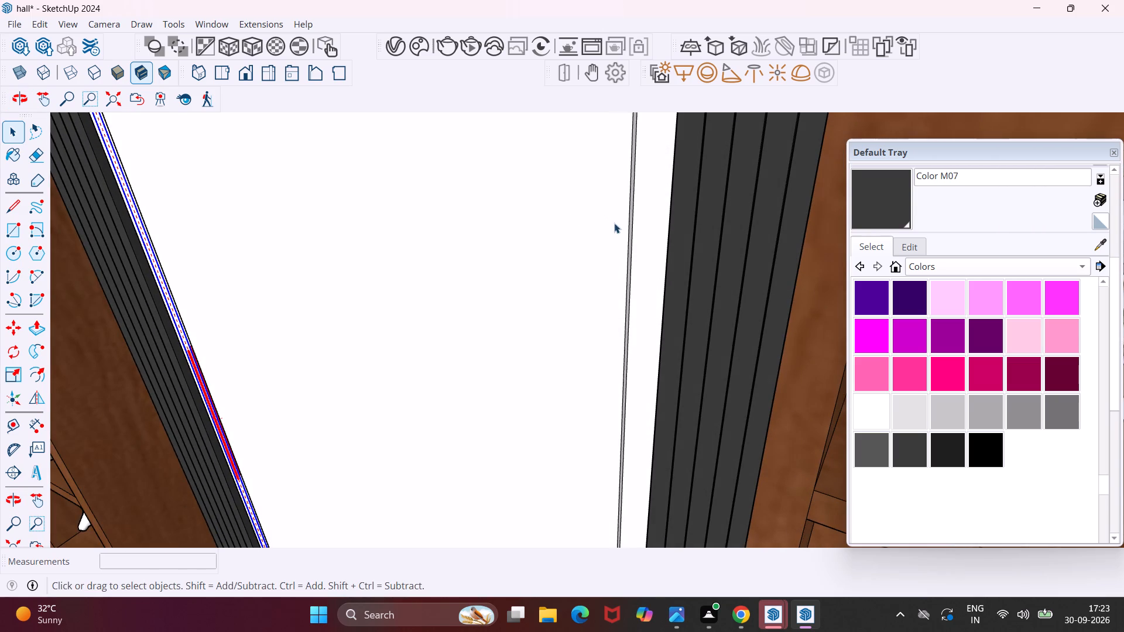
scroll(636, 237, up, 9)
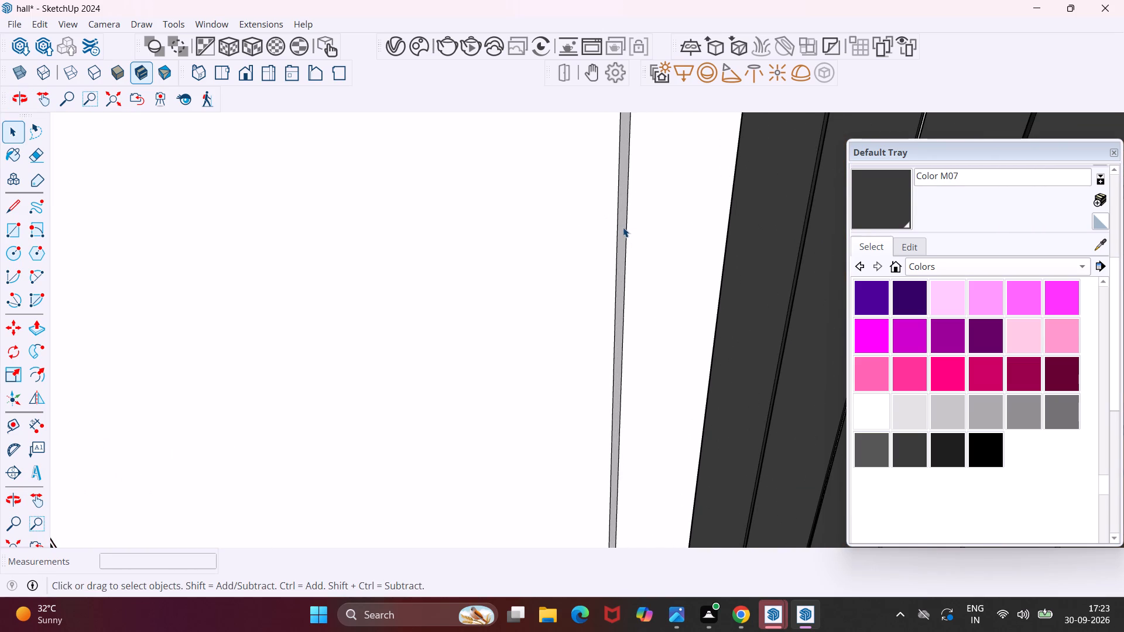
click(623, 227)
right_click(623, 226)
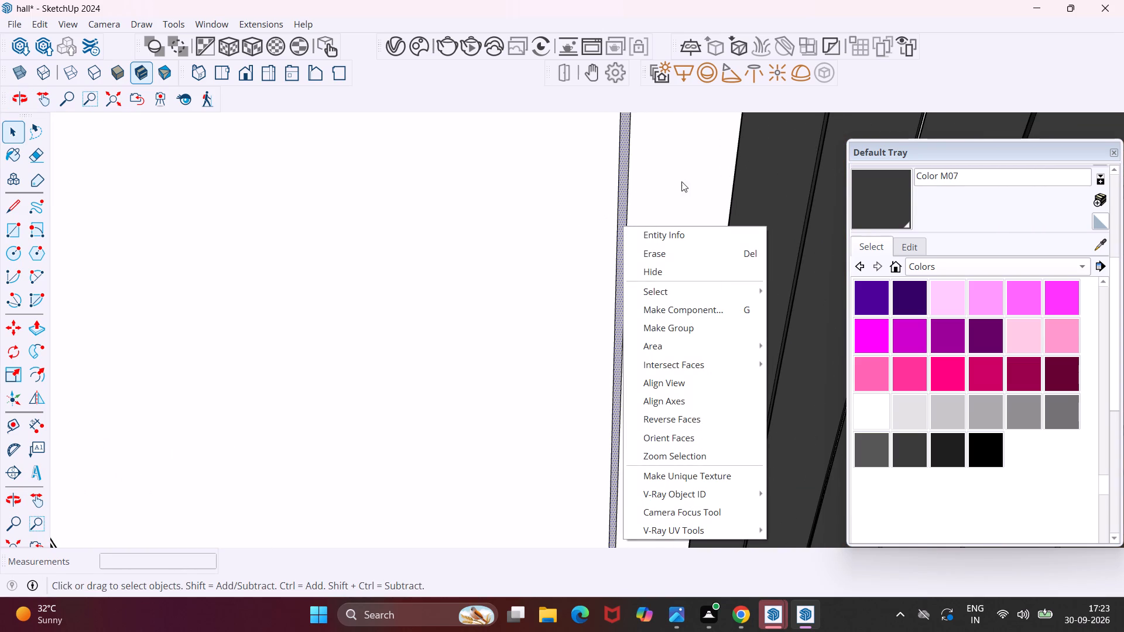
click(666, 330)
click(826, 74)
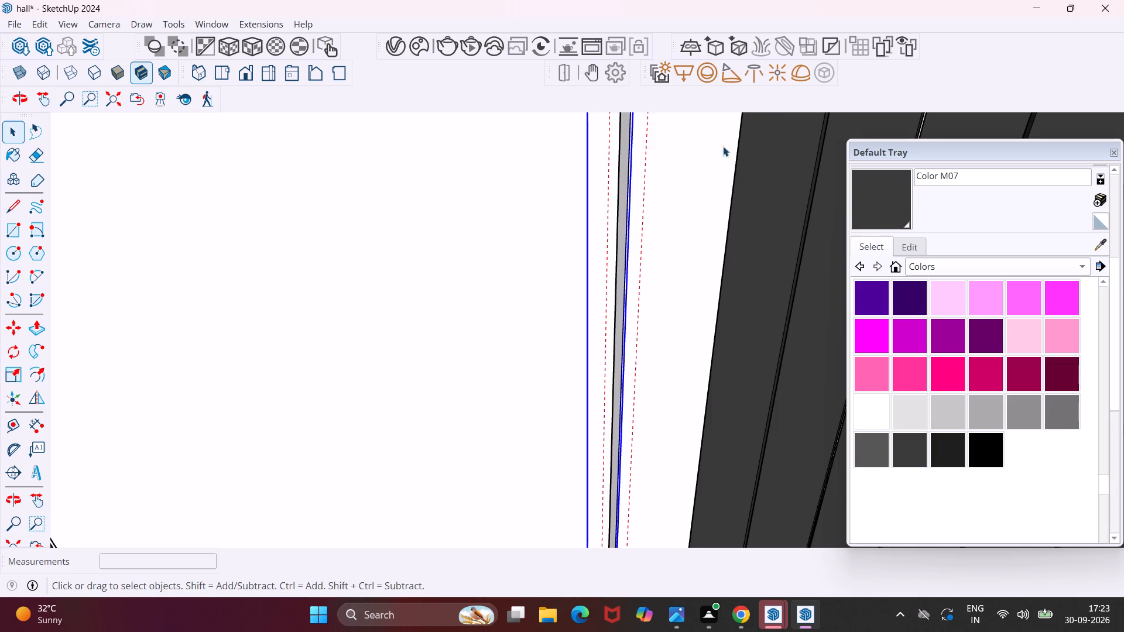
Group the central panel's thin bottom edge face above the TV stand and convert it into a V-Ray mesh light.
scroll(597, 237, down, 12)
scroll(597, 238, down, 9)
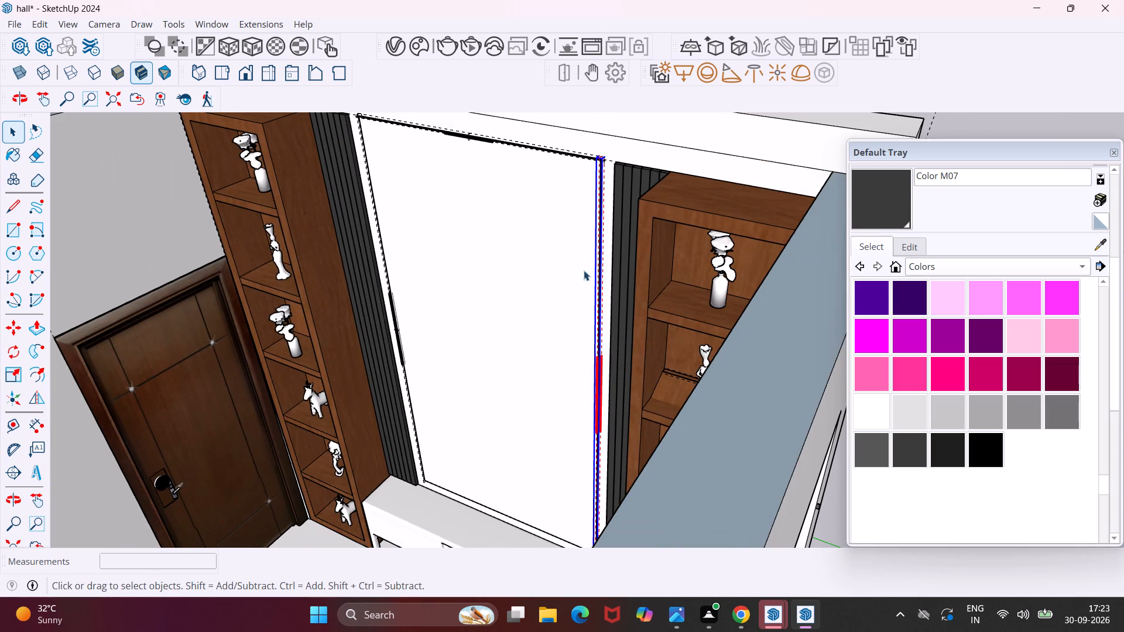
middle_drag(438, 433, 541, 253)
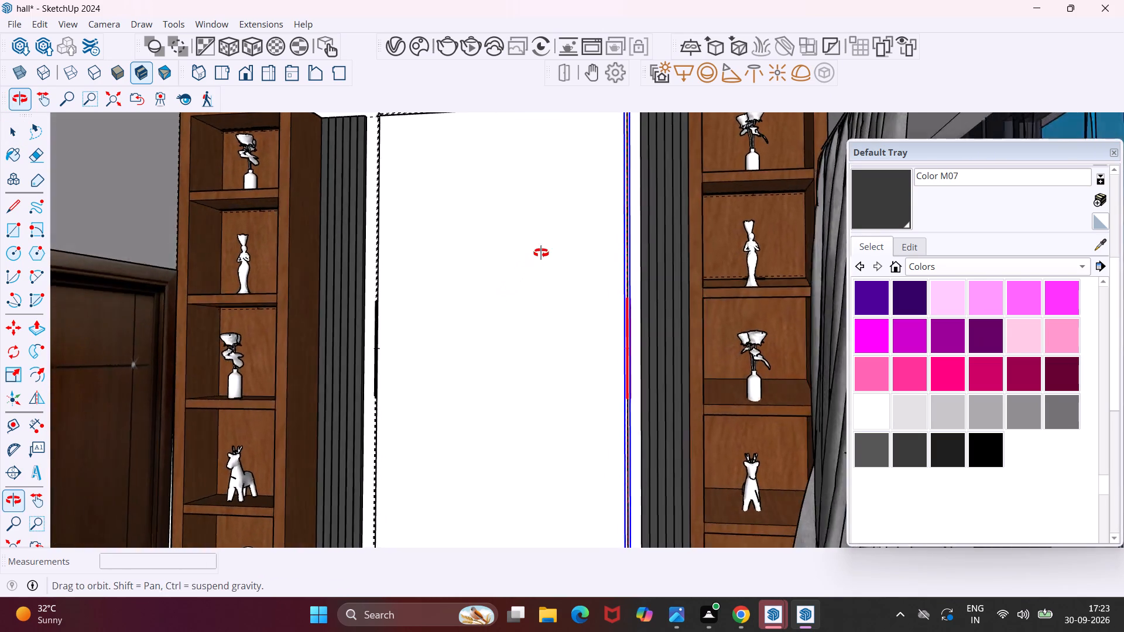
middle_drag(541, 253, 546, 244)
scroll(546, 244, down, 6)
scroll(520, 284, down, 4)
scroll(491, 396, up, 4)
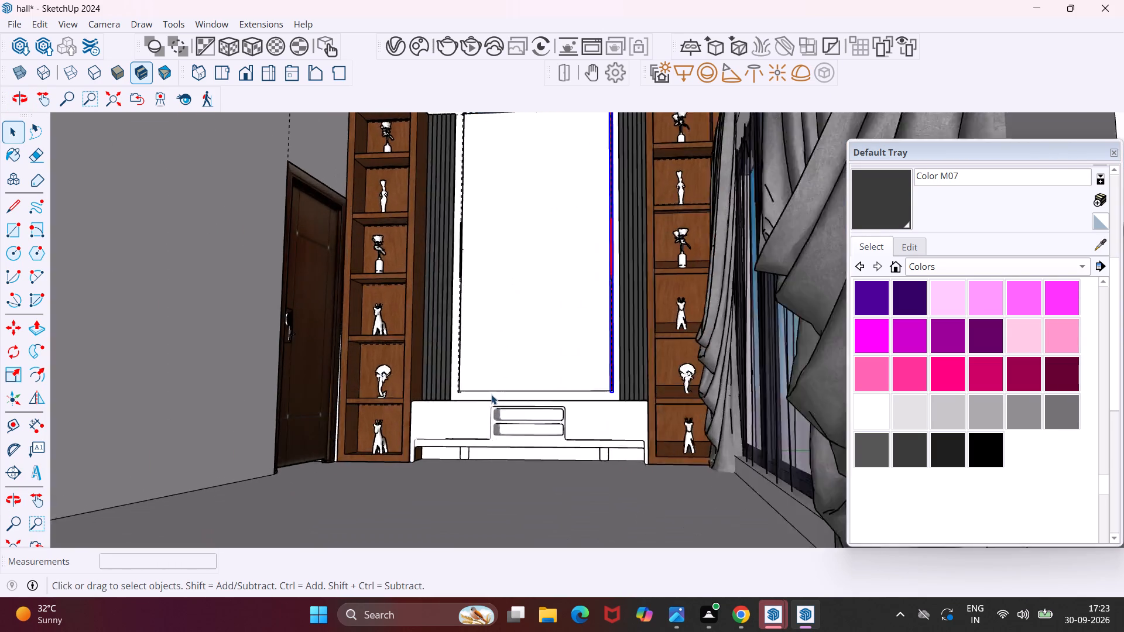
scroll(491, 394, up, 13)
middle_drag(491, 394, 503, 356)
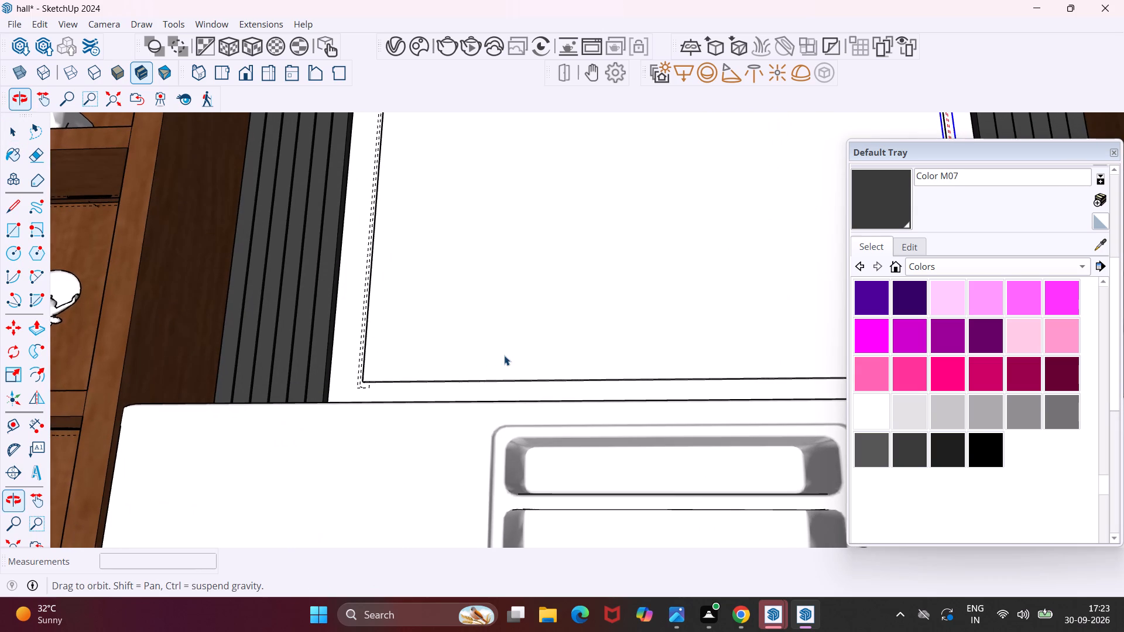
scroll(488, 381, up, 20)
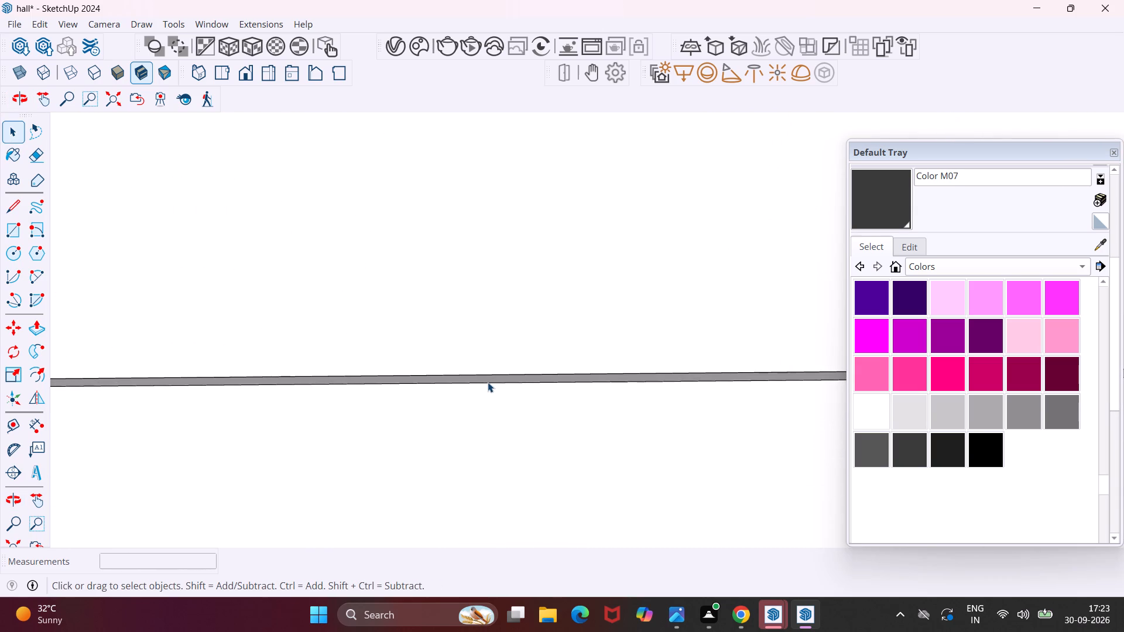
click(485, 379)
right_click(485, 378)
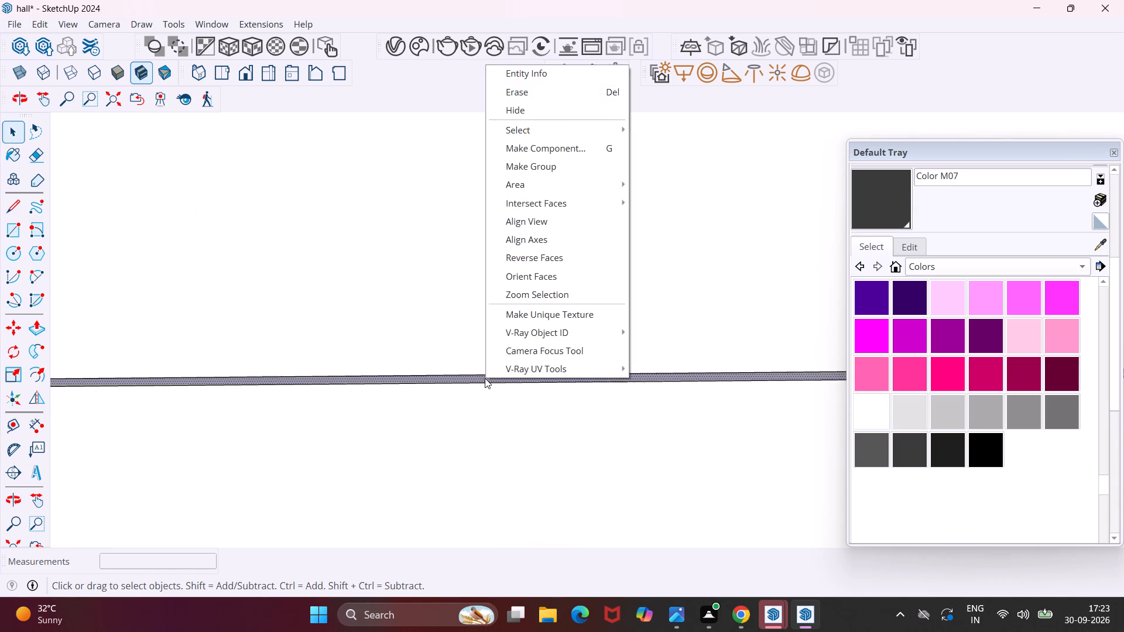
click(520, 171)
click(820, 71)
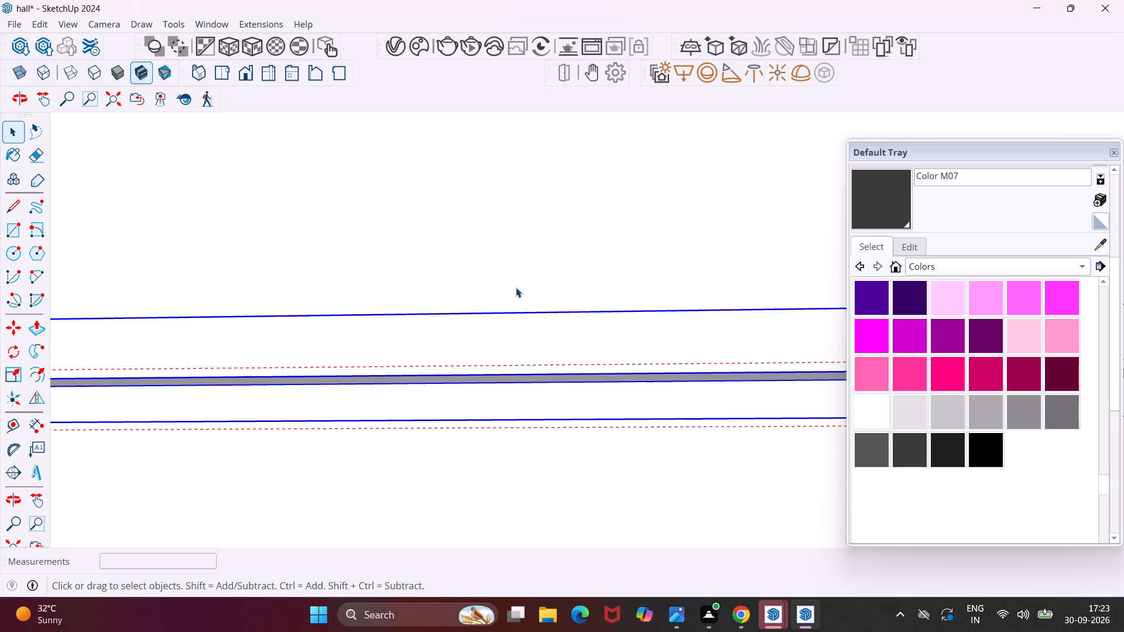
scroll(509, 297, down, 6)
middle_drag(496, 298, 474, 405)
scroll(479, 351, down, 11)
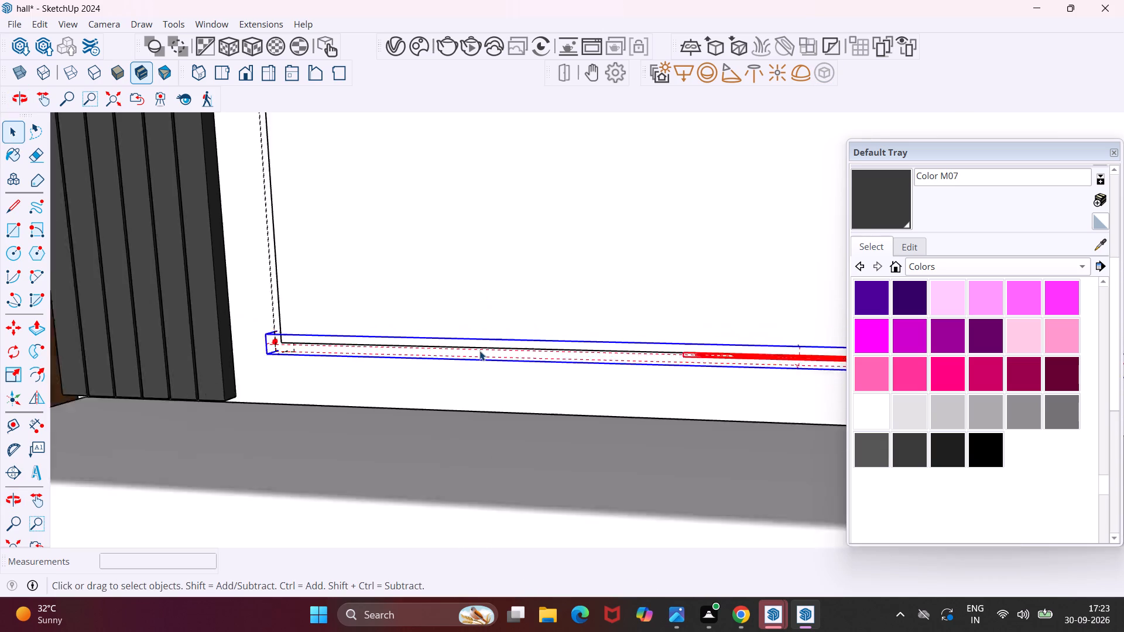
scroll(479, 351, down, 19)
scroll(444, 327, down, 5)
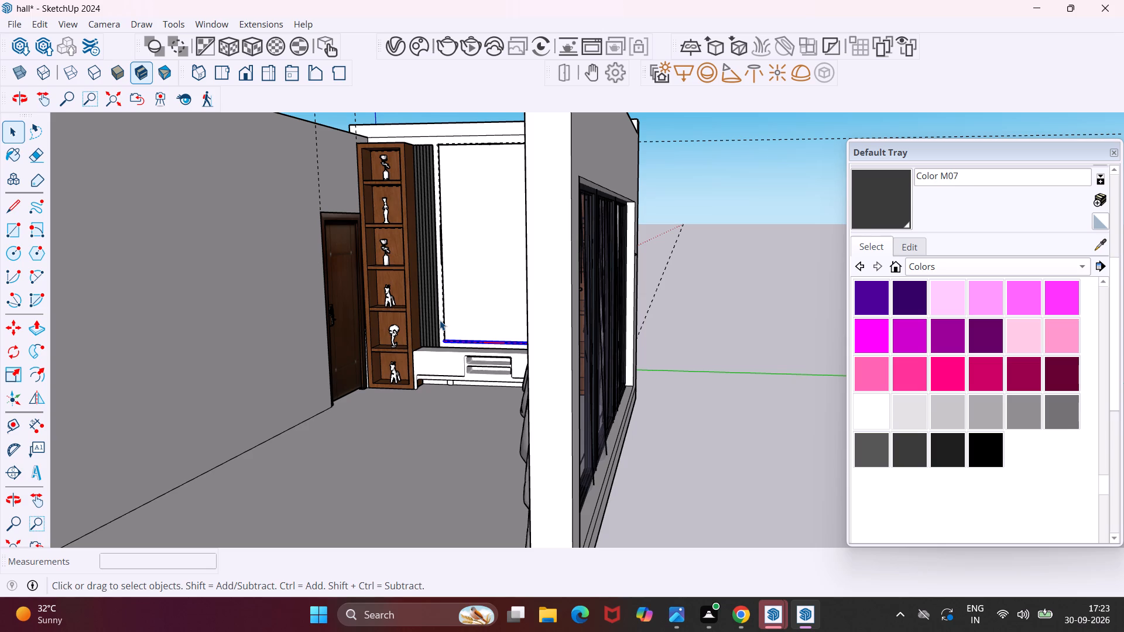
Search 3D Warehouse for "line art tree".
middle_drag(440, 320, 485, 331)
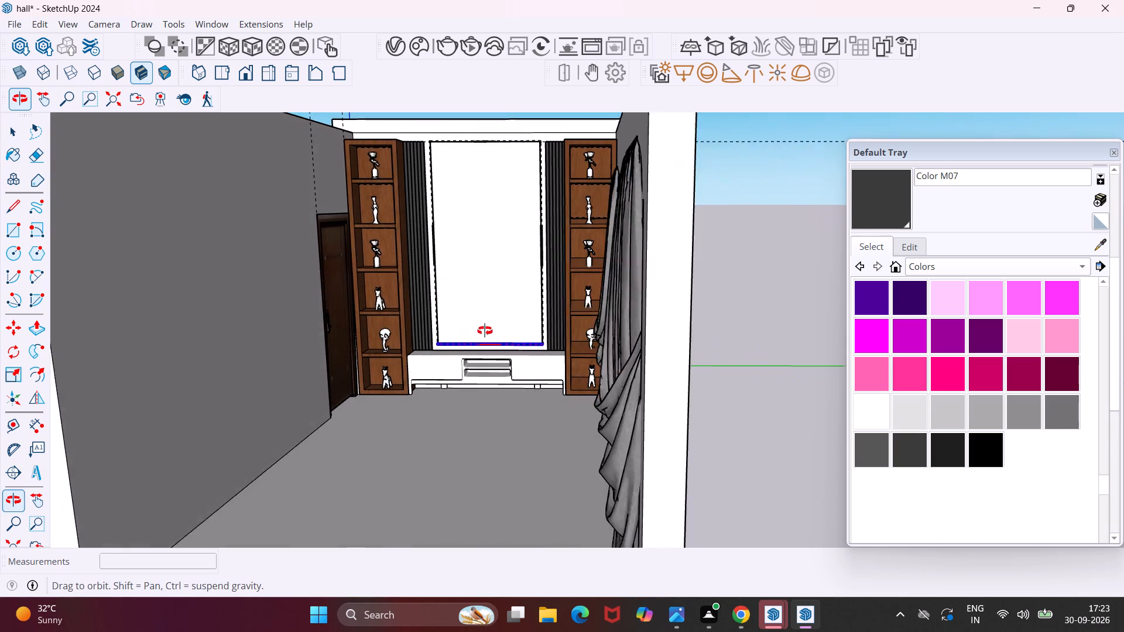
middle_drag(485, 331, 509, 337)
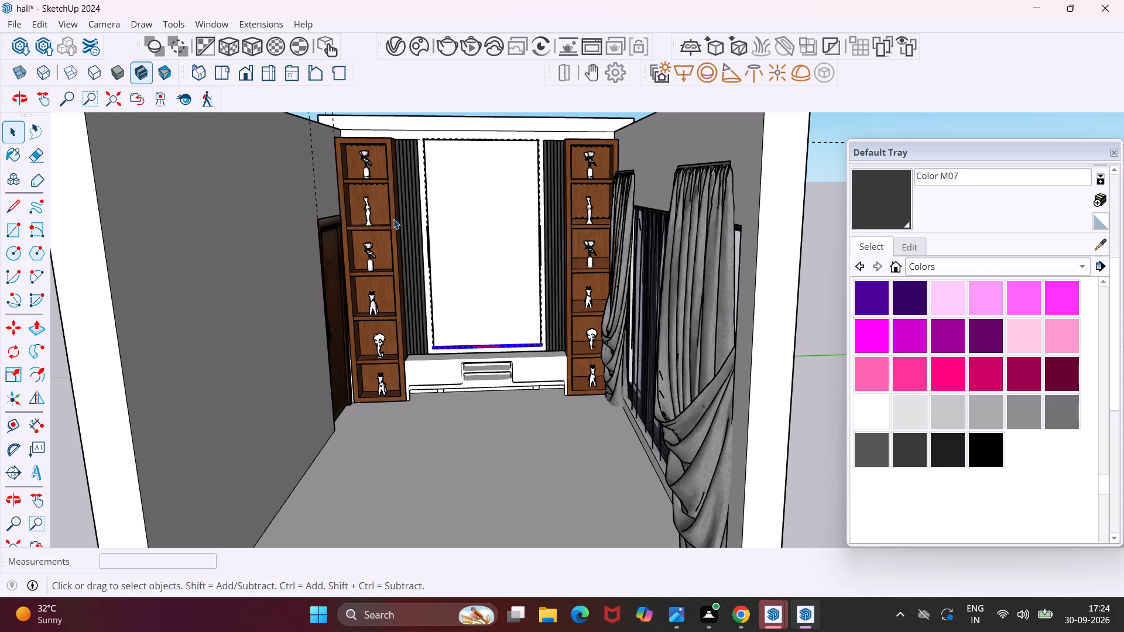
click(221, 22)
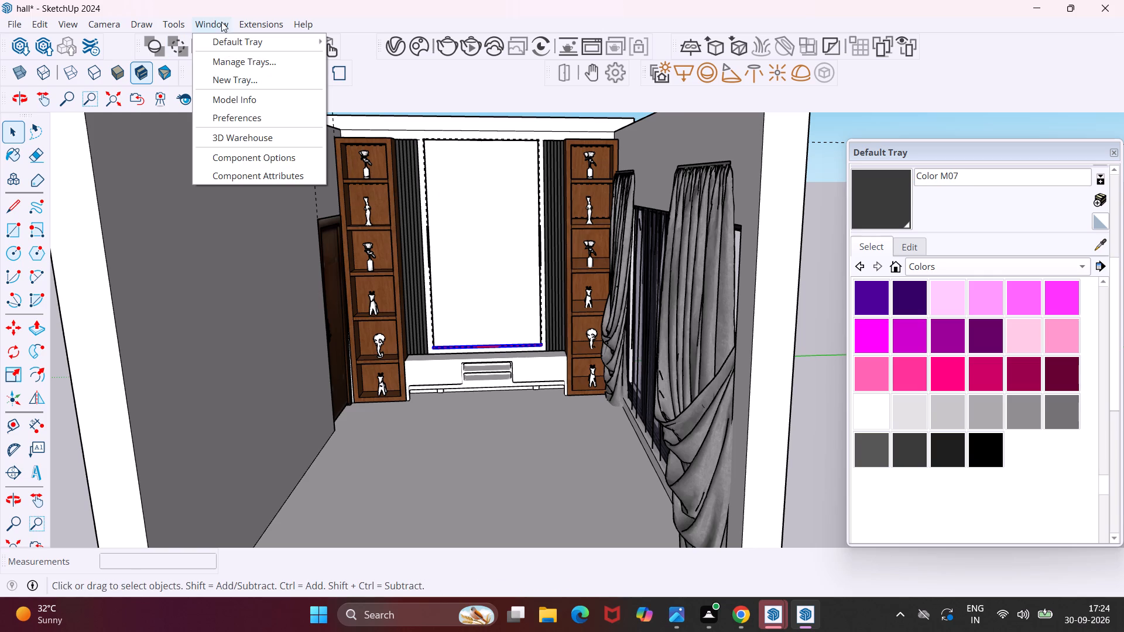
click(238, 130)
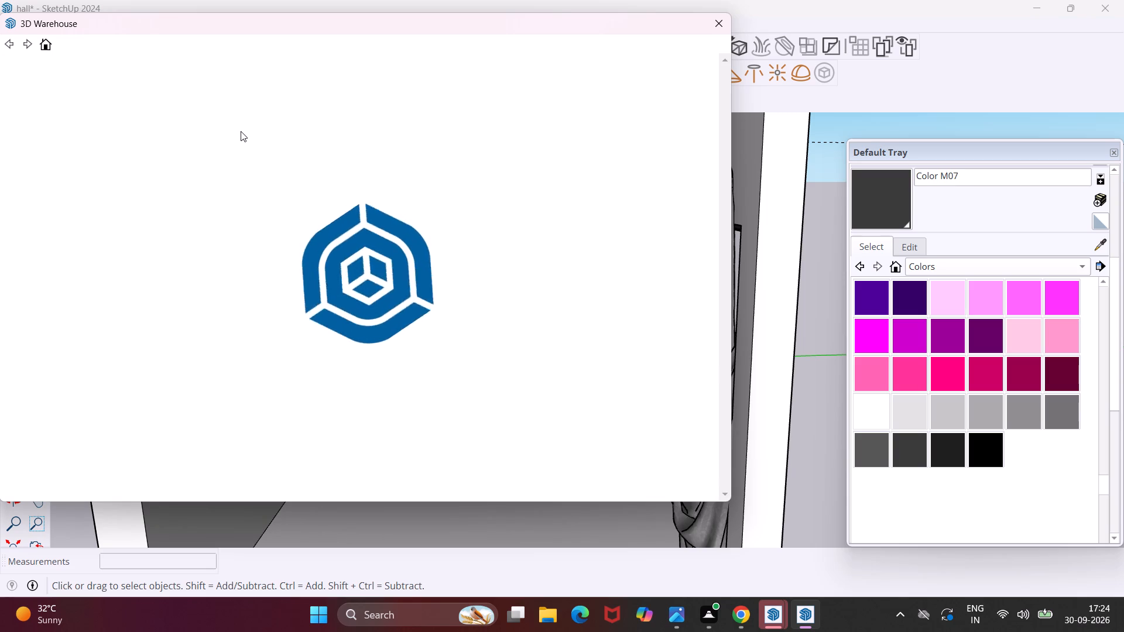
click(300, 83)
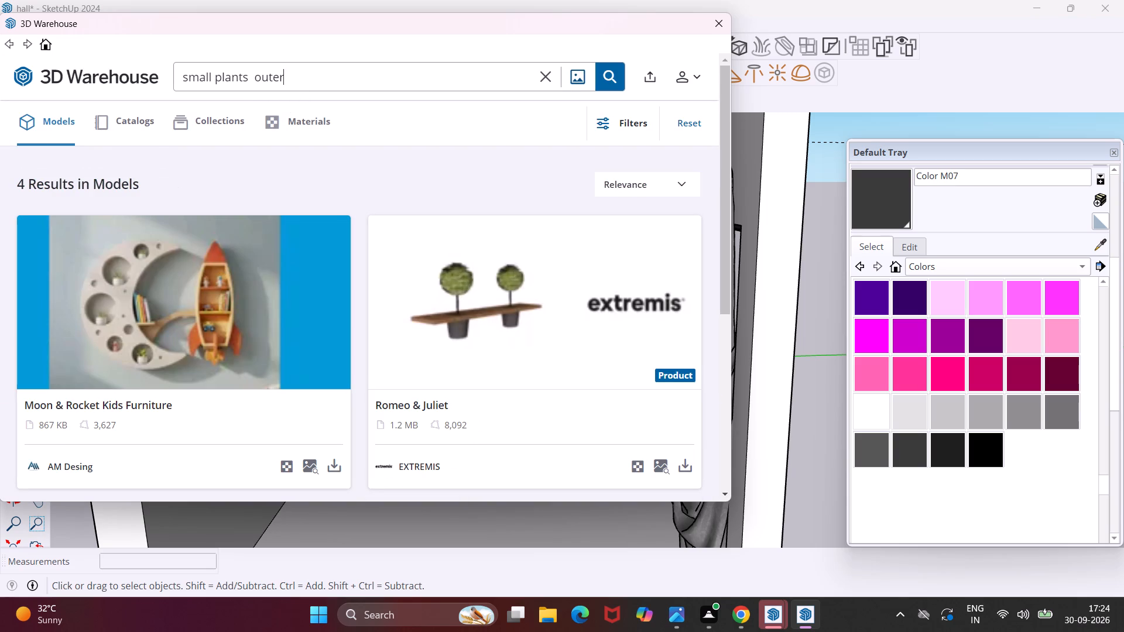
key(BackSpace)
key(BackSpace)
key(BackSpace)
key(BackSpace)
key(BackSpace)
key(BackSpace)
key(BackSpace)
key(BackSpace)
key(BackSpace)
key(BackSpace)
key(BackSpace)
key(BackSpace)
key(BackSpace)
key(BackSpace)
key(BackSpace)
key(BackSpace)
key(BackSpace)
key(BackSpace)
key(BackSpace)
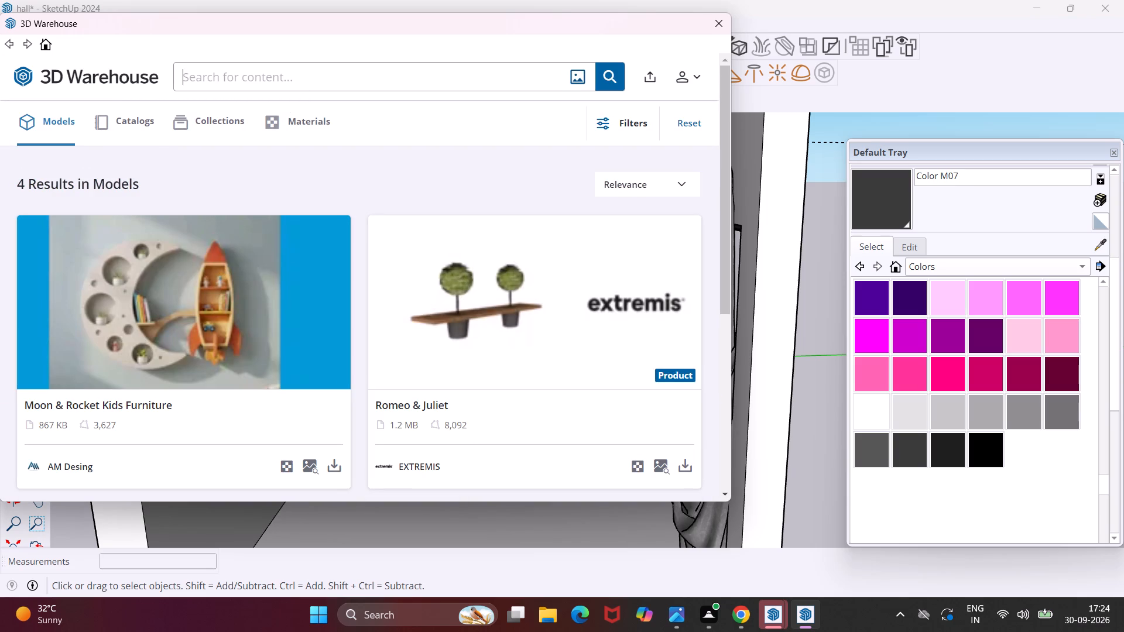
key(l)
text(in)
key(e)
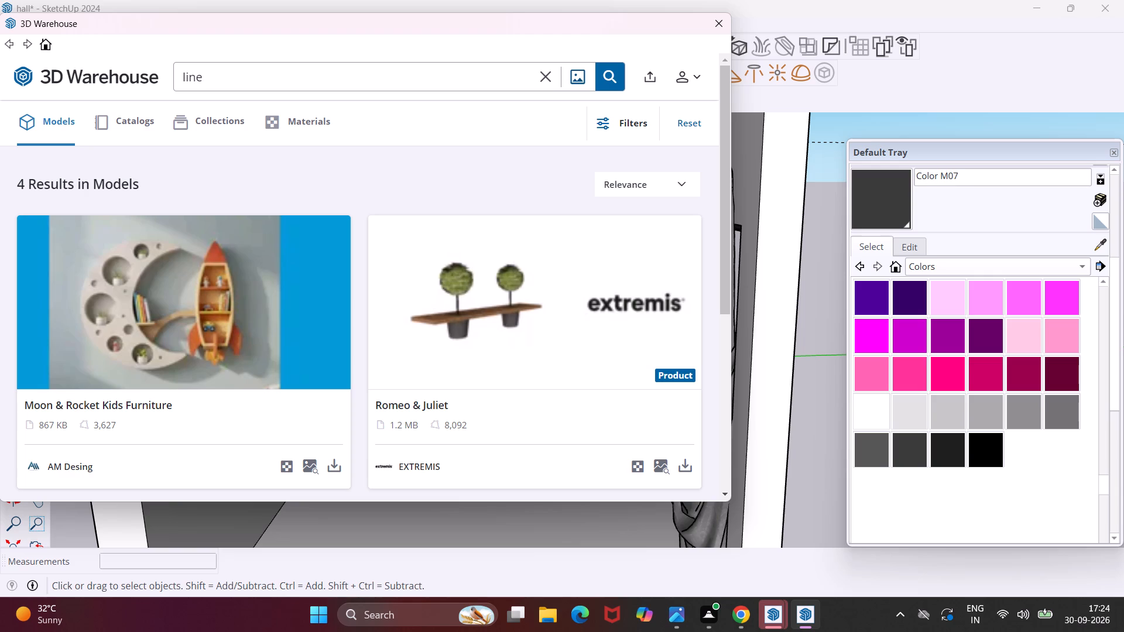
key(space)
text(a)
text(rt)
key(space)
text(tree)
key(Return)
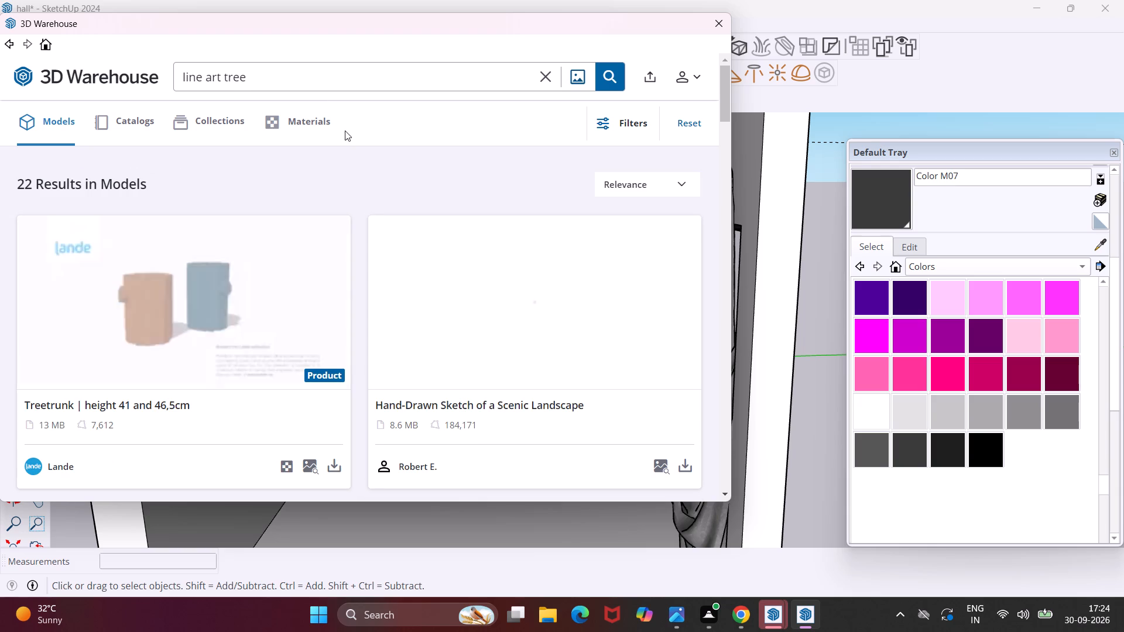
Look through the line art tree models for suitable wall decor, and close 3D Warehouse.
scroll(253, 304, down, 1)
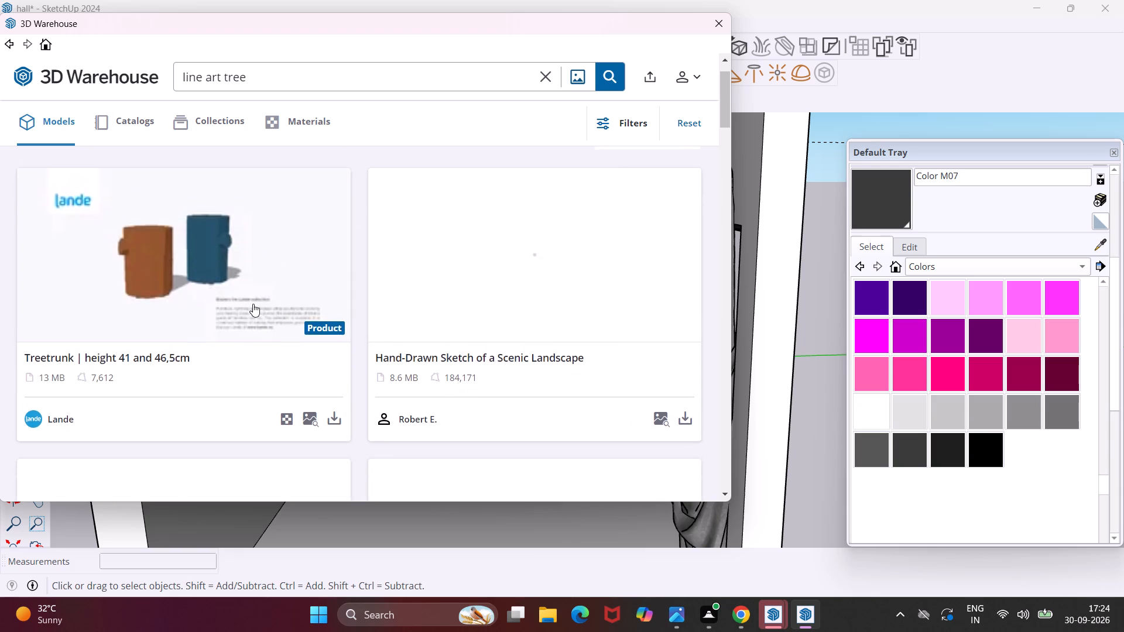
scroll(253, 304, down, 6)
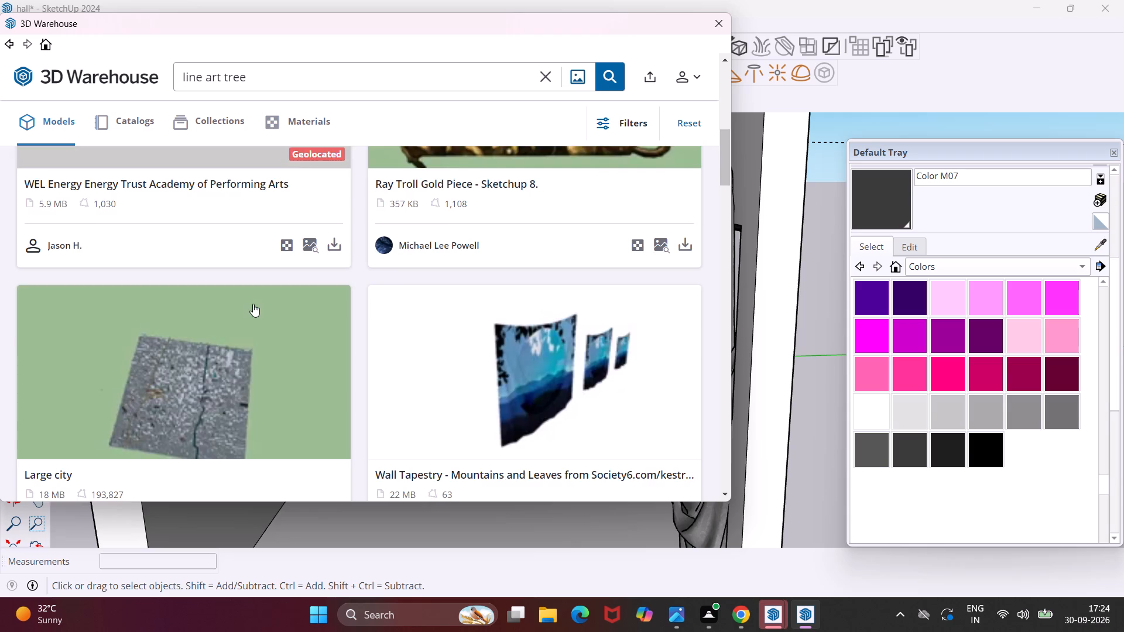
scroll(253, 304, down, 14)
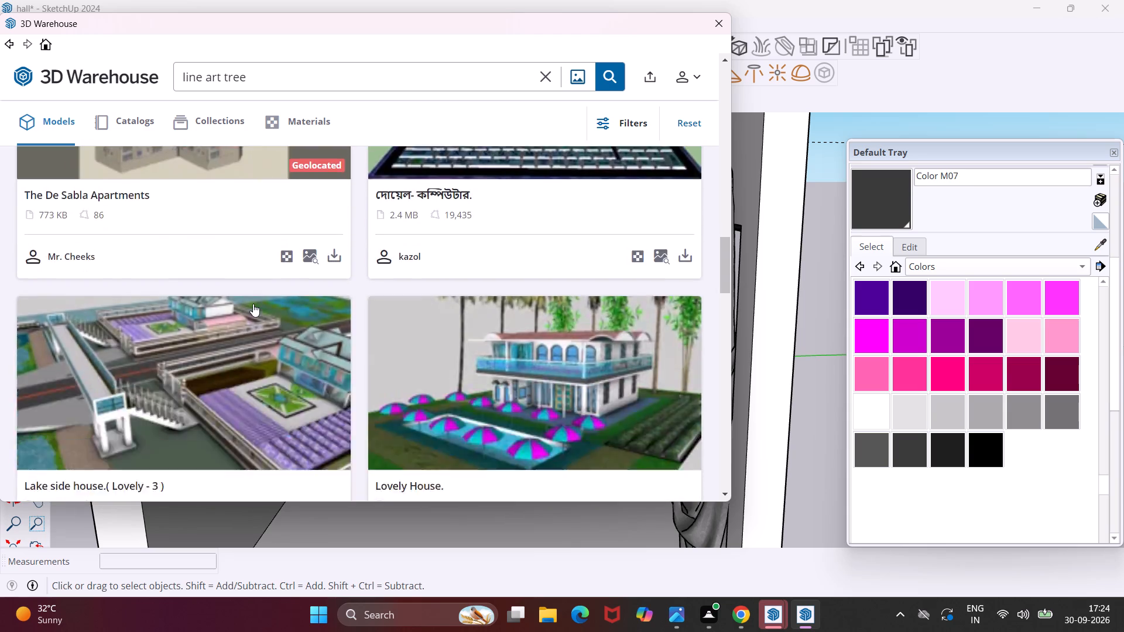
scroll(253, 304, down, 12)
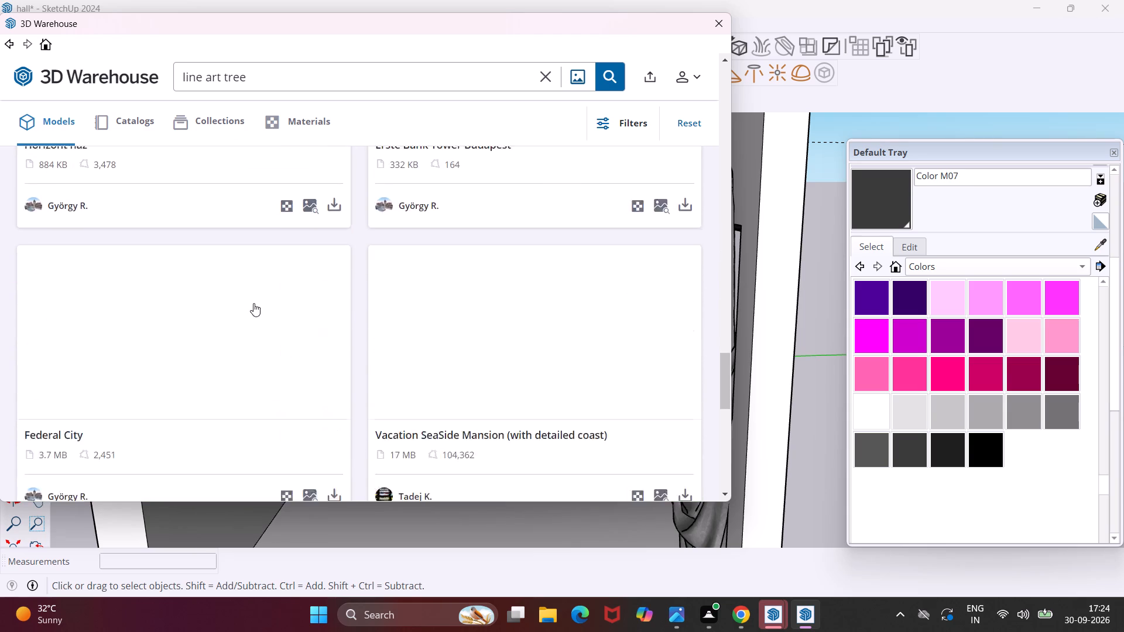
scroll(253, 303, down, 14)
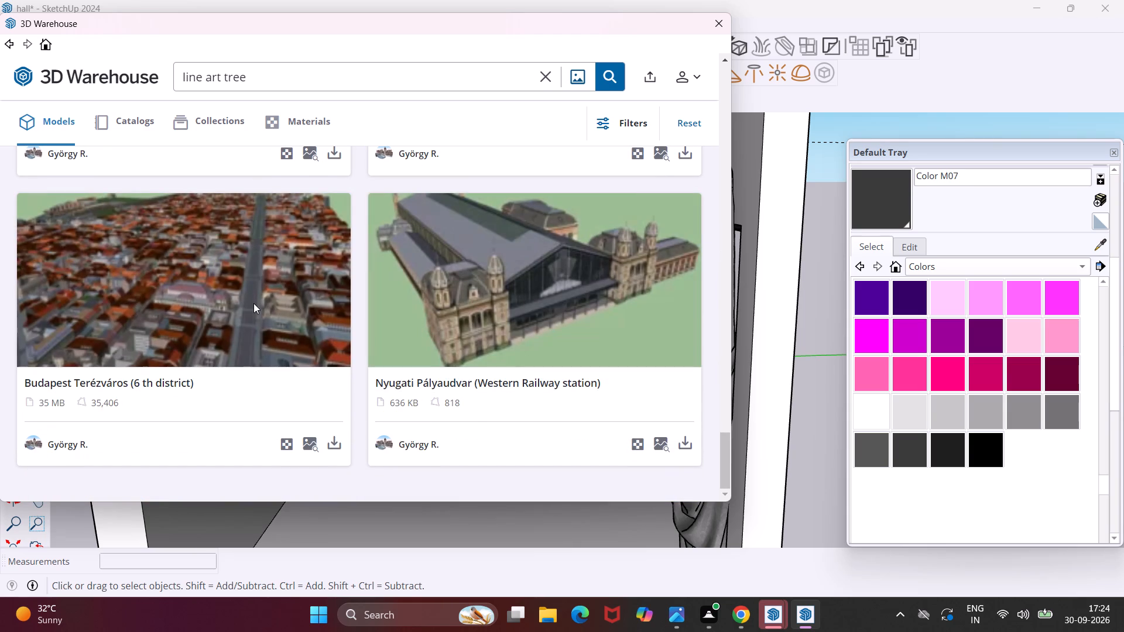
scroll(253, 303, down, 5)
click(734, 20)
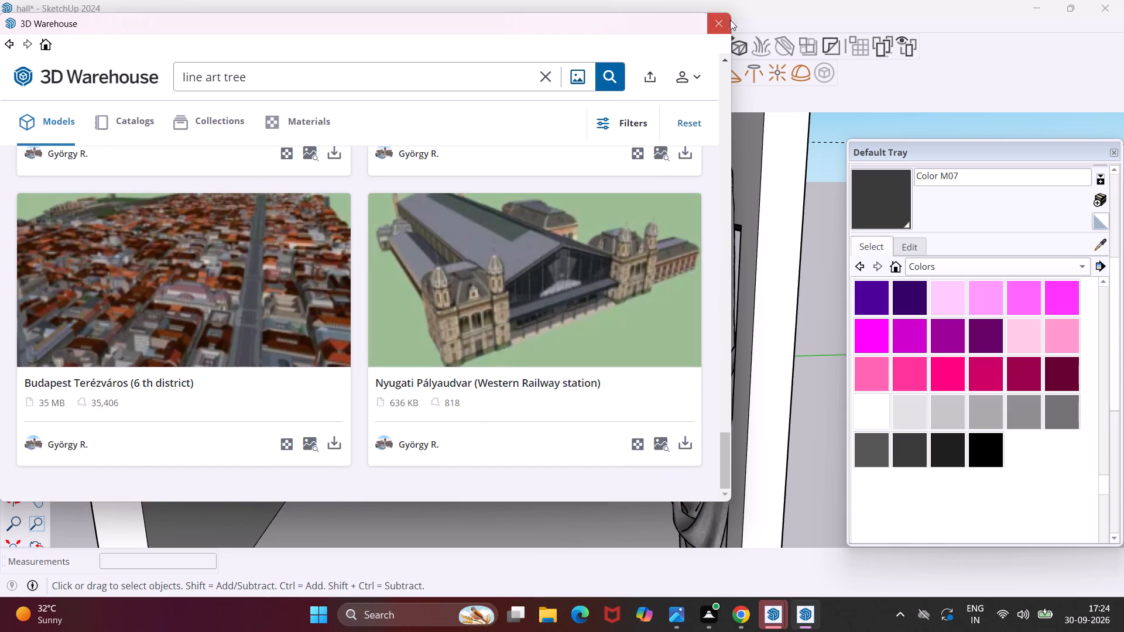
click(724, 20)
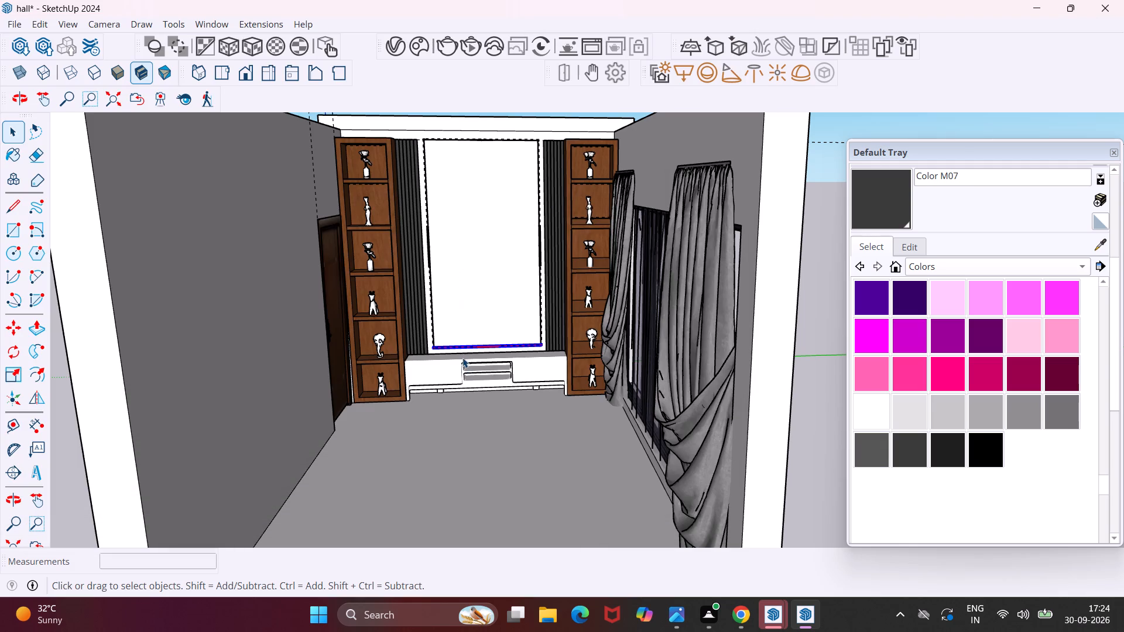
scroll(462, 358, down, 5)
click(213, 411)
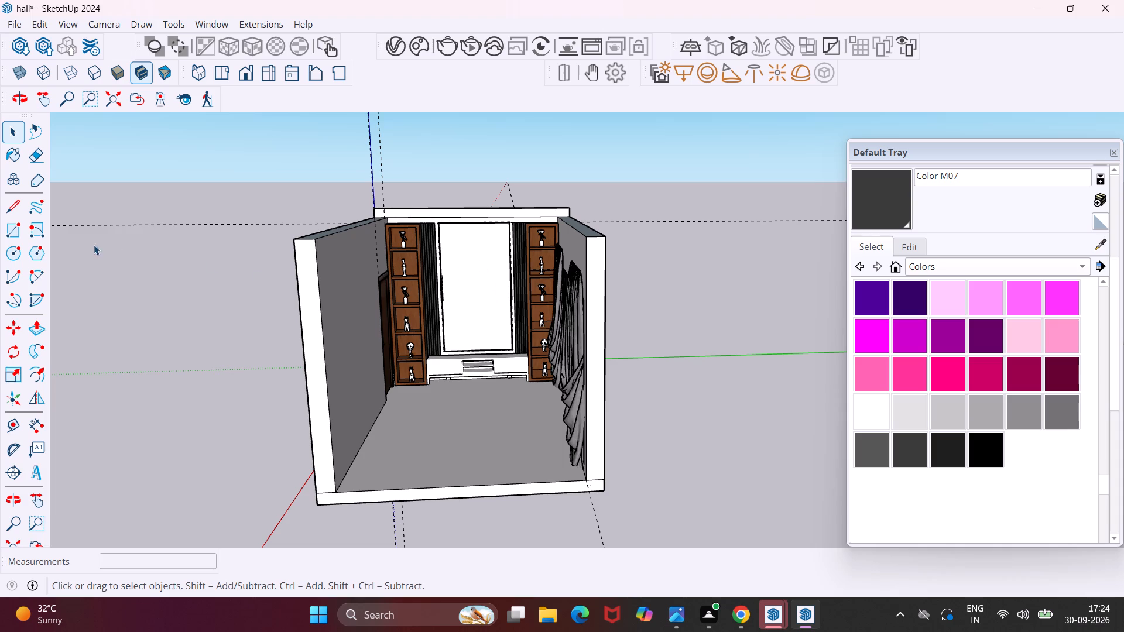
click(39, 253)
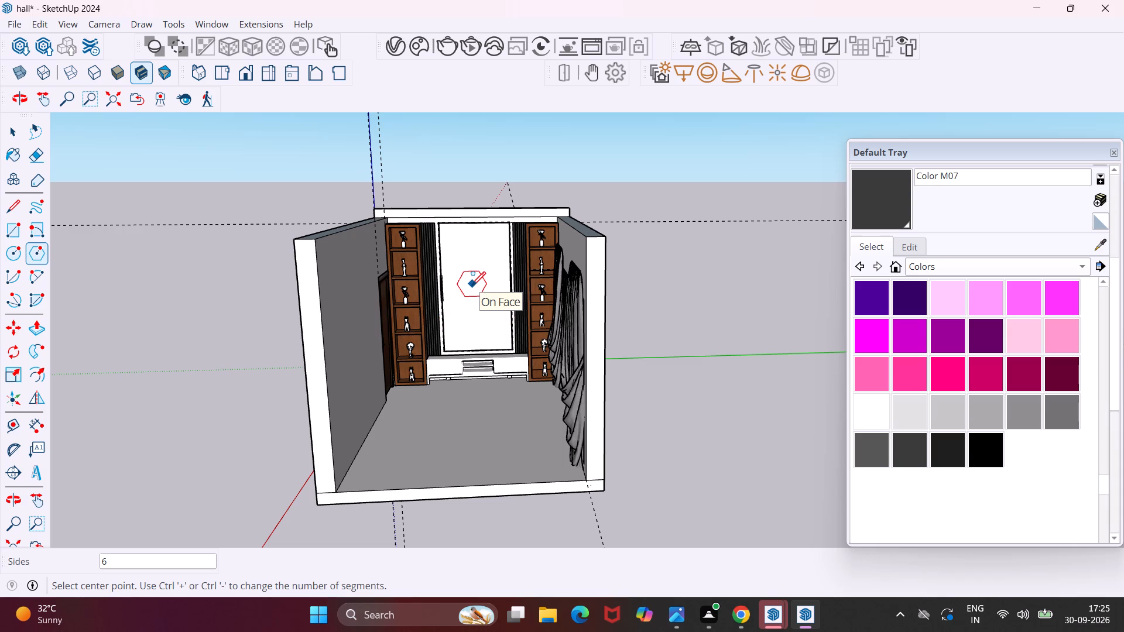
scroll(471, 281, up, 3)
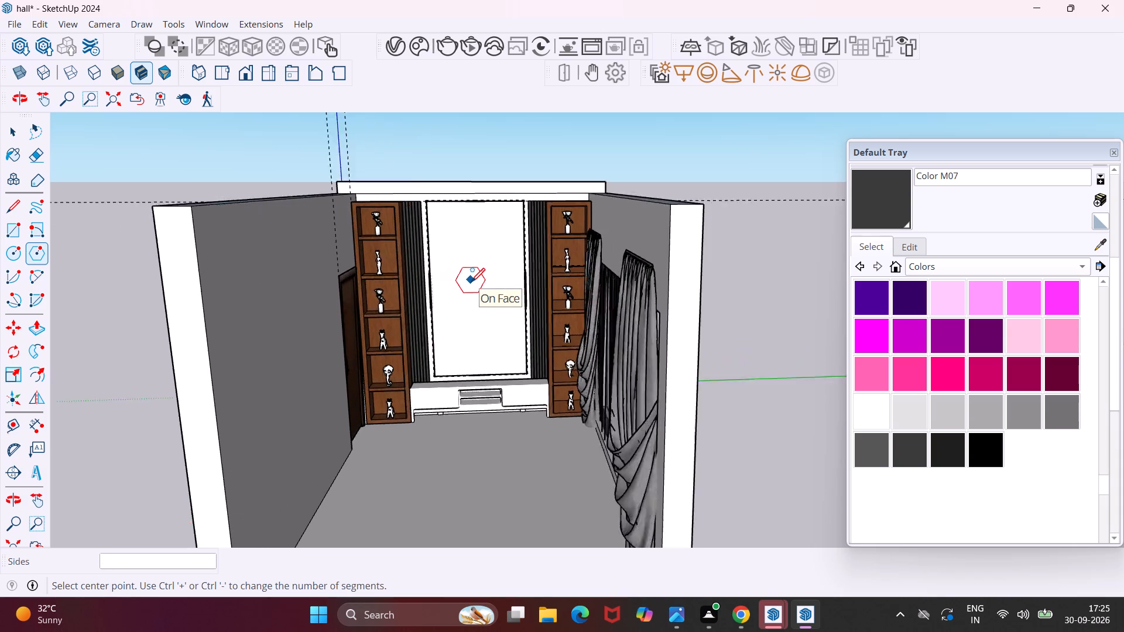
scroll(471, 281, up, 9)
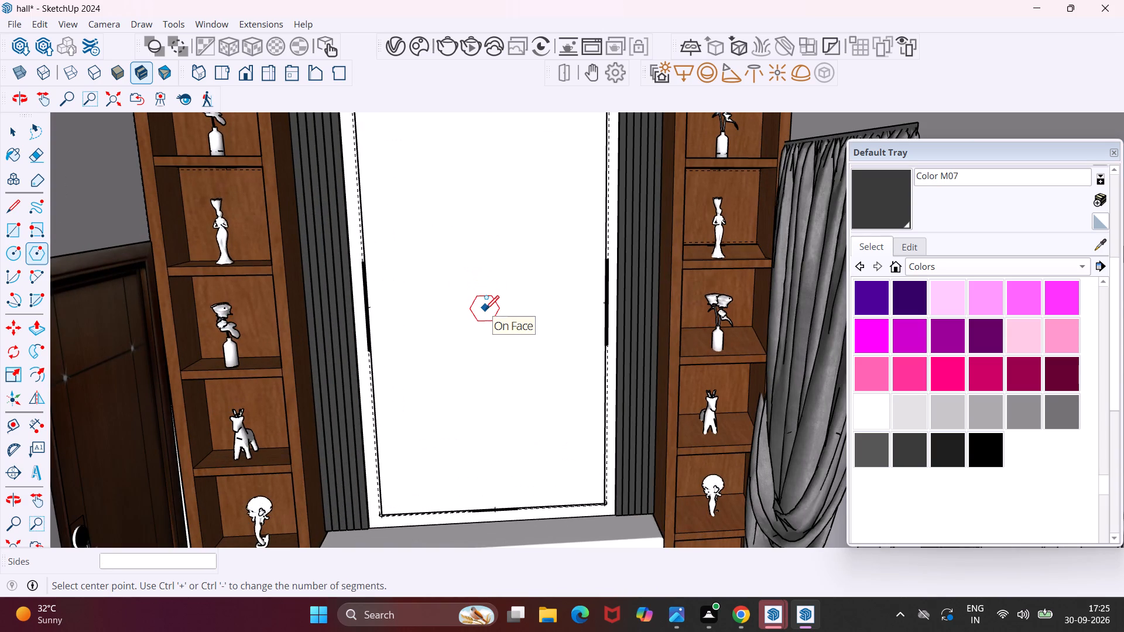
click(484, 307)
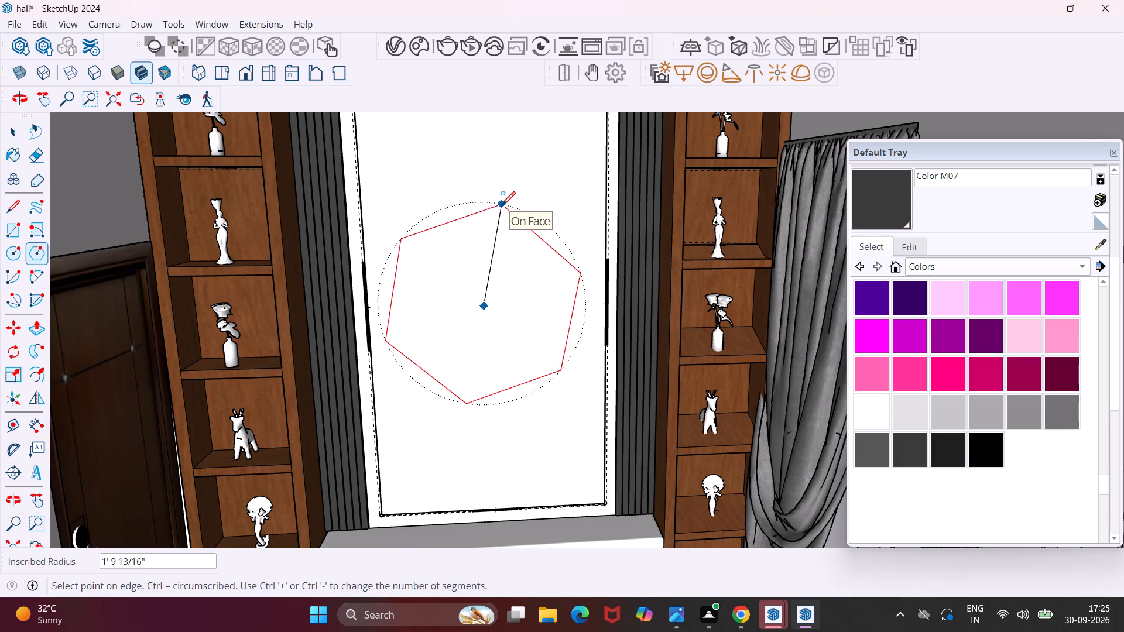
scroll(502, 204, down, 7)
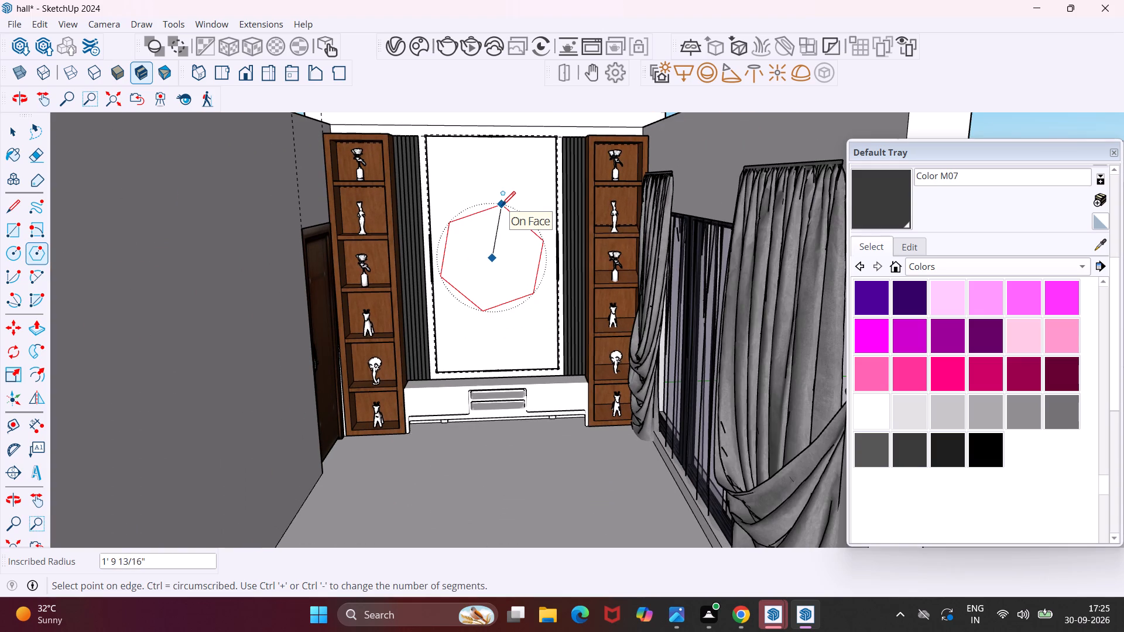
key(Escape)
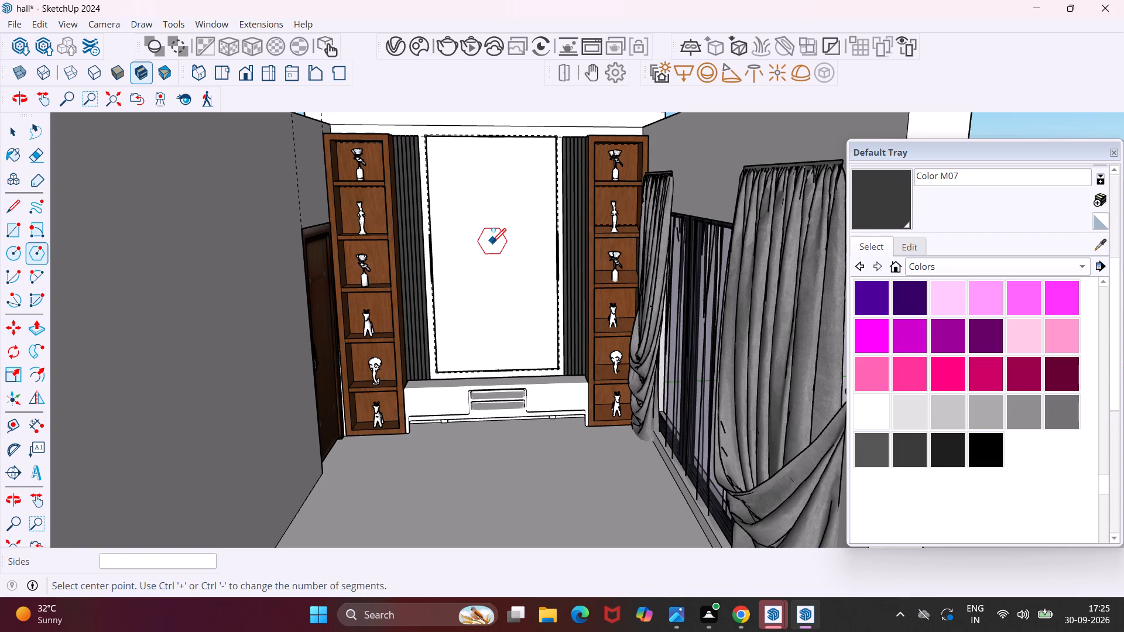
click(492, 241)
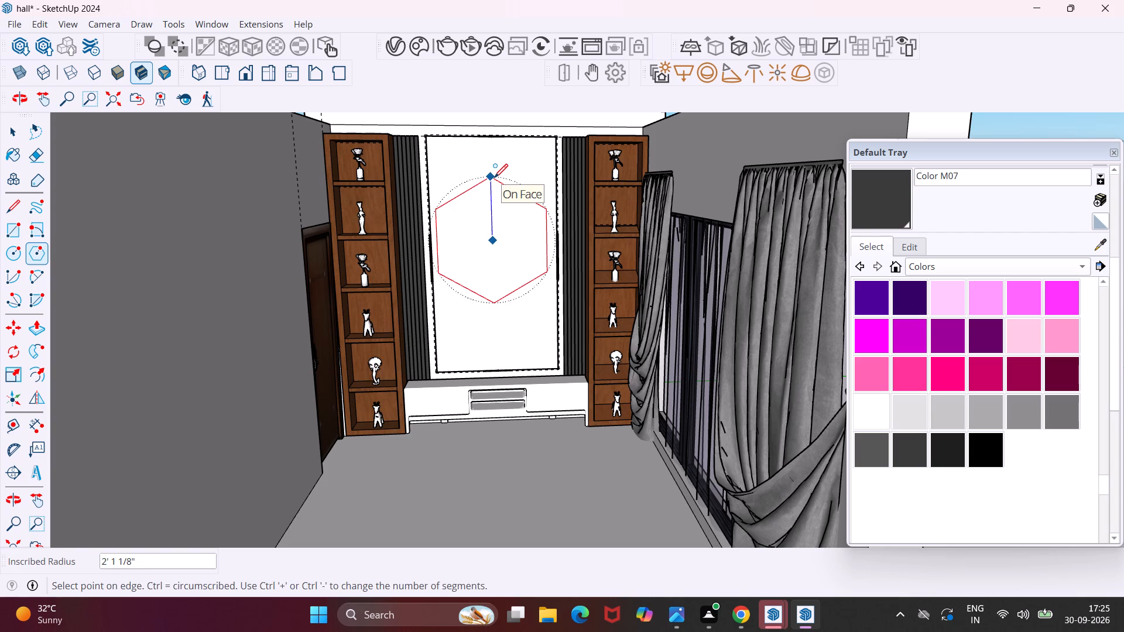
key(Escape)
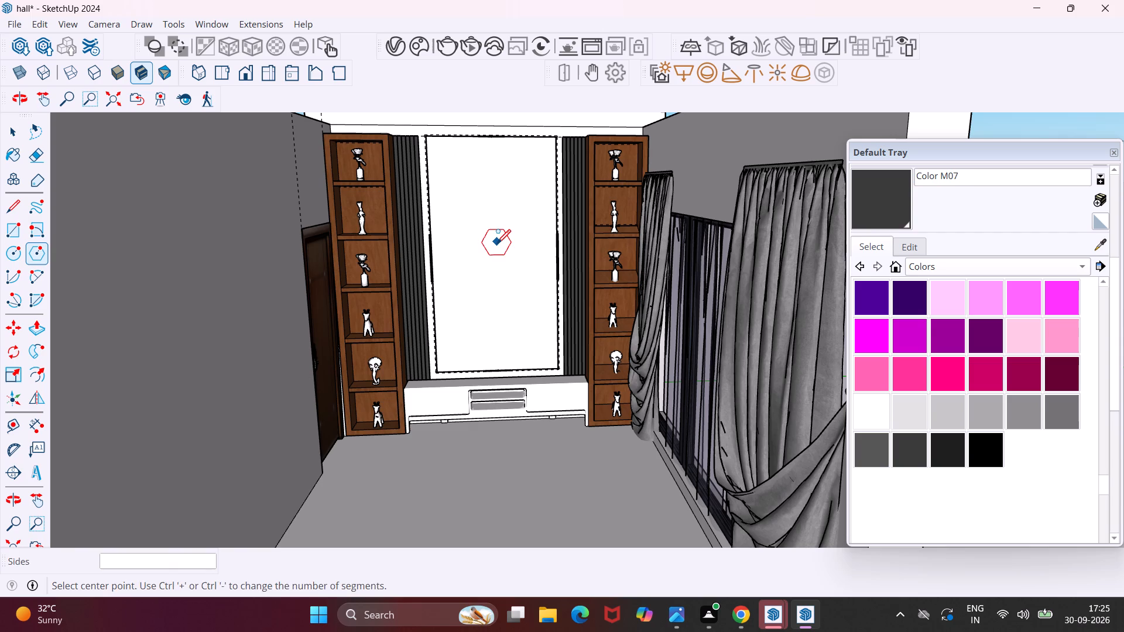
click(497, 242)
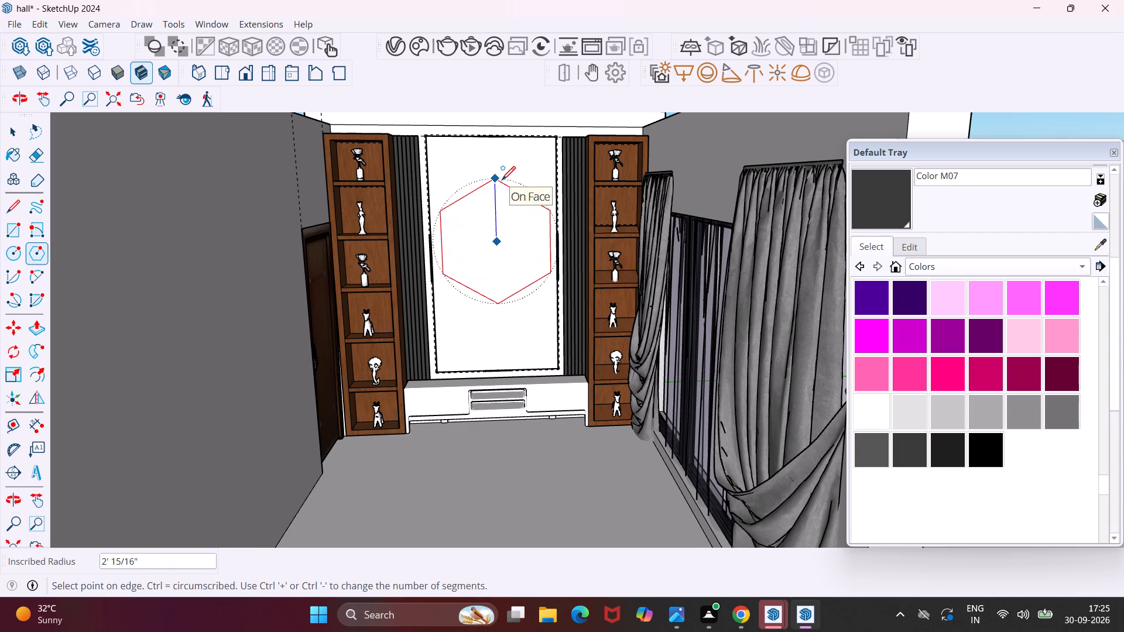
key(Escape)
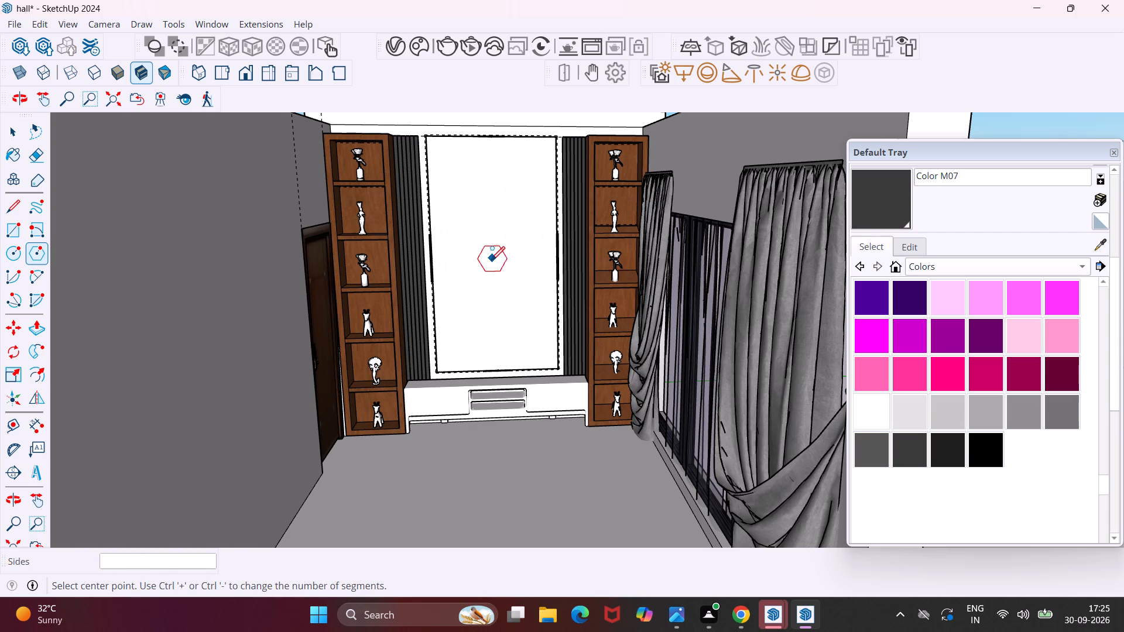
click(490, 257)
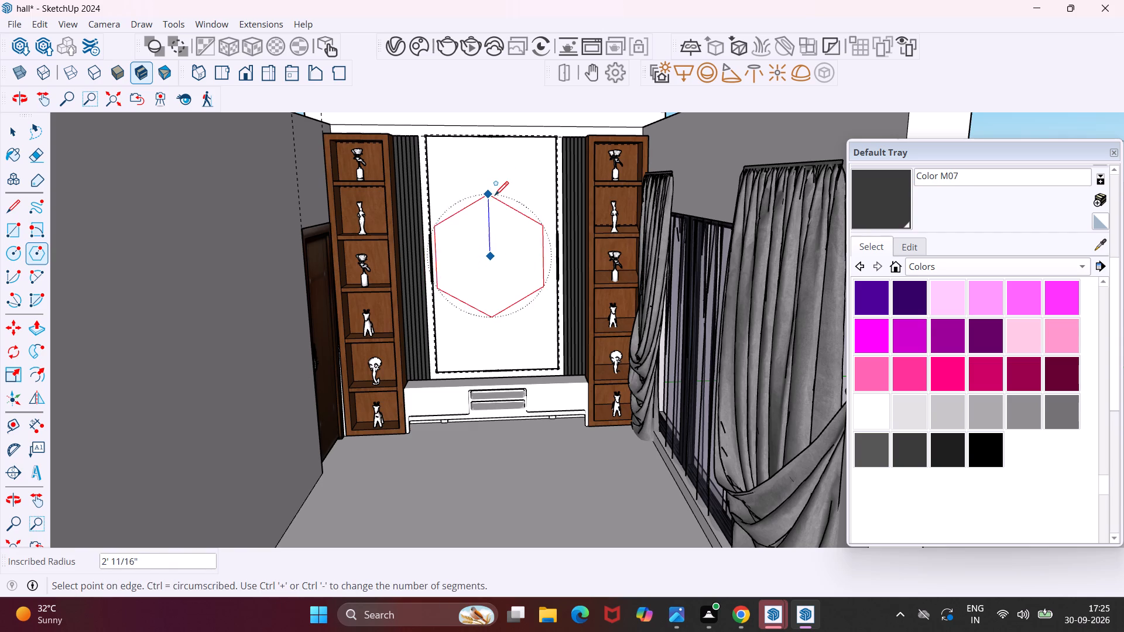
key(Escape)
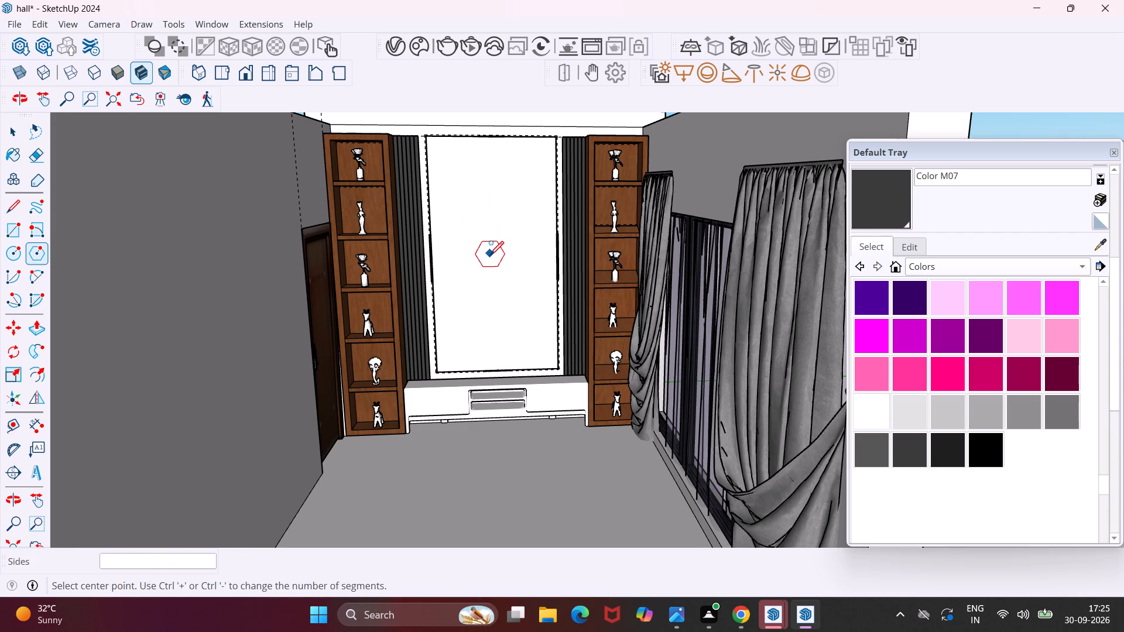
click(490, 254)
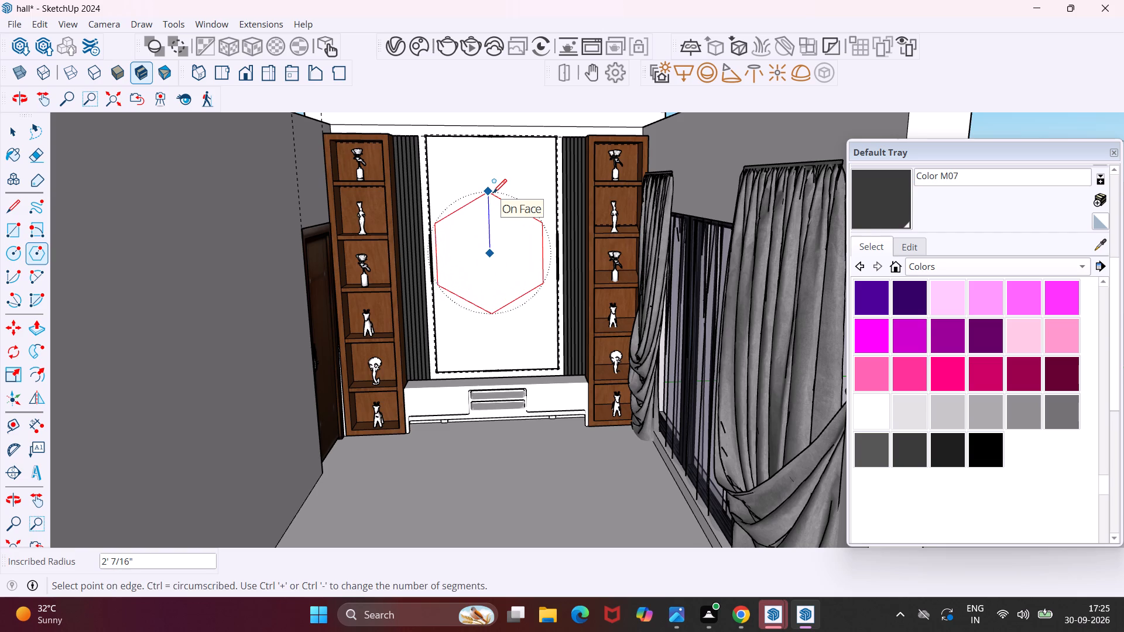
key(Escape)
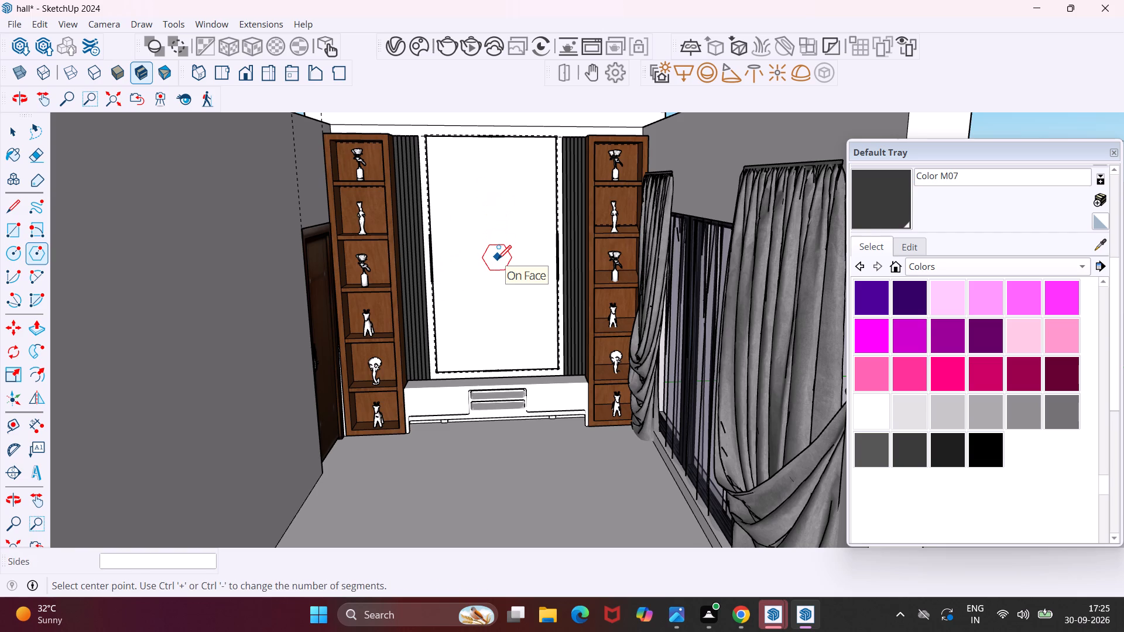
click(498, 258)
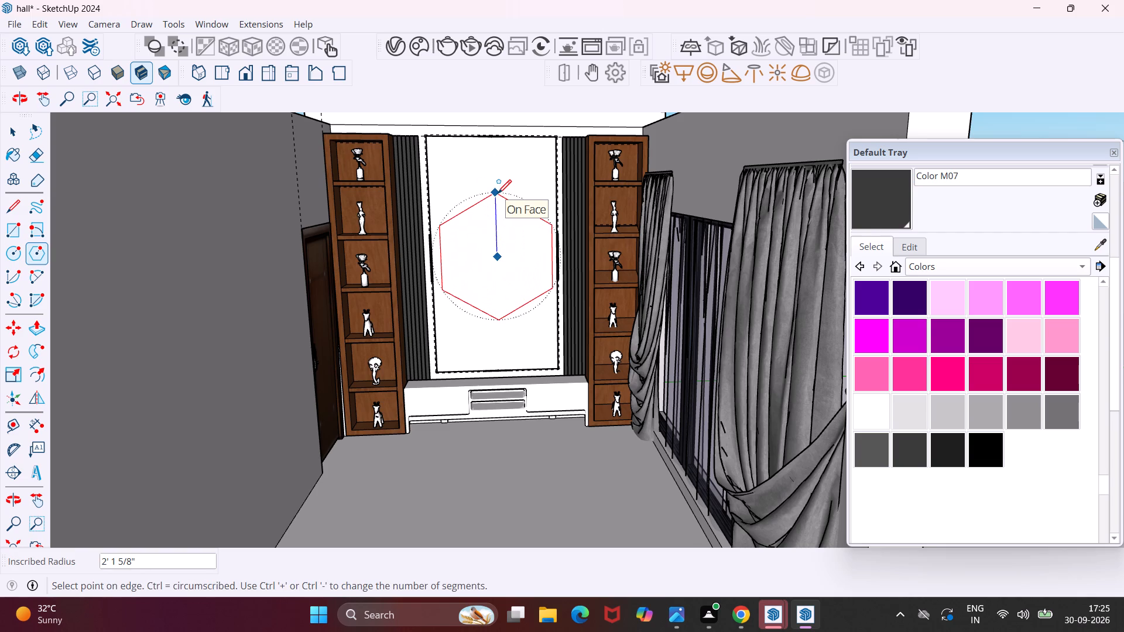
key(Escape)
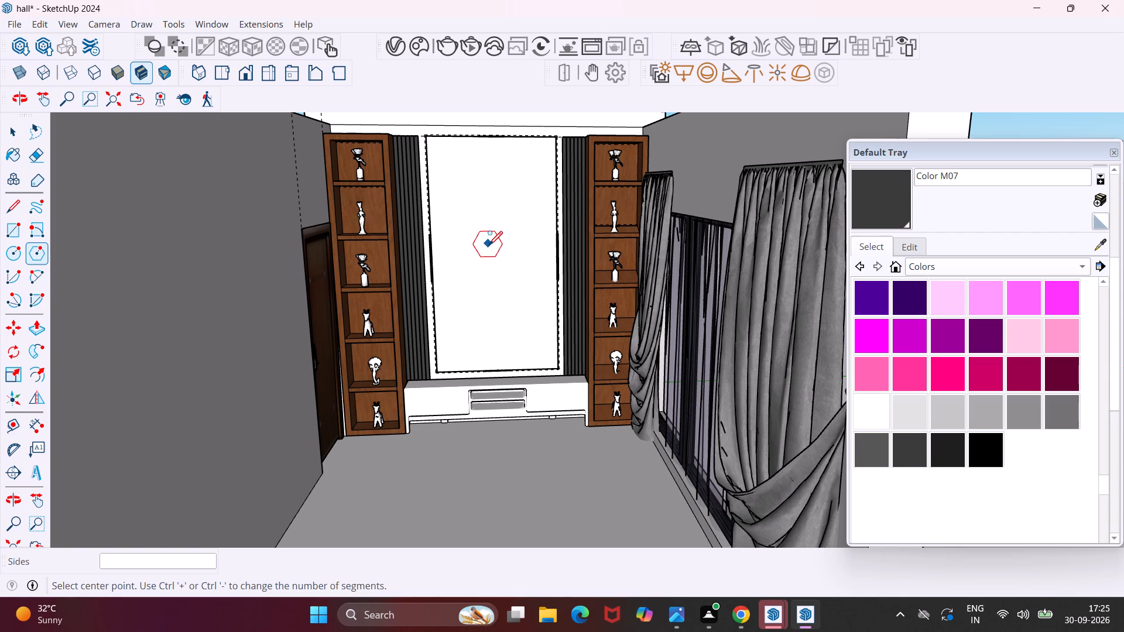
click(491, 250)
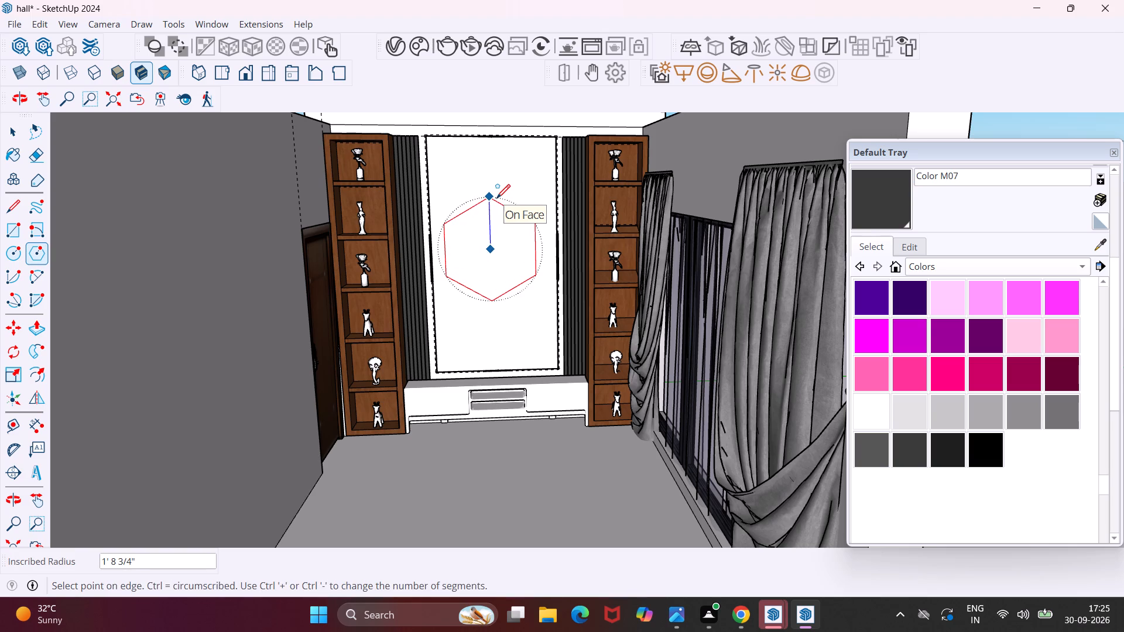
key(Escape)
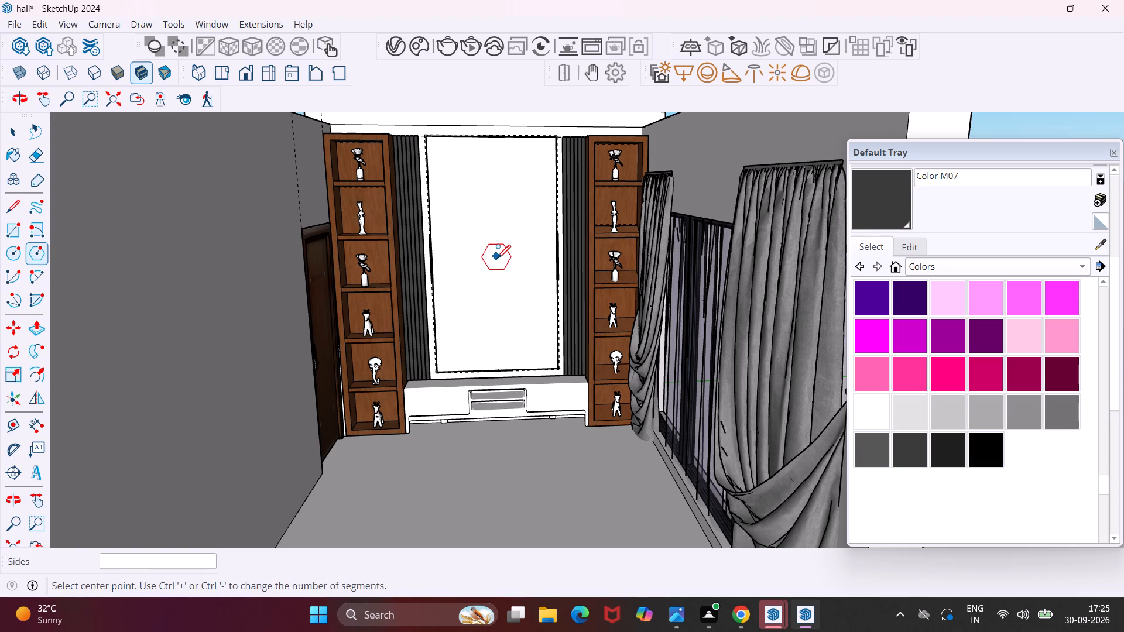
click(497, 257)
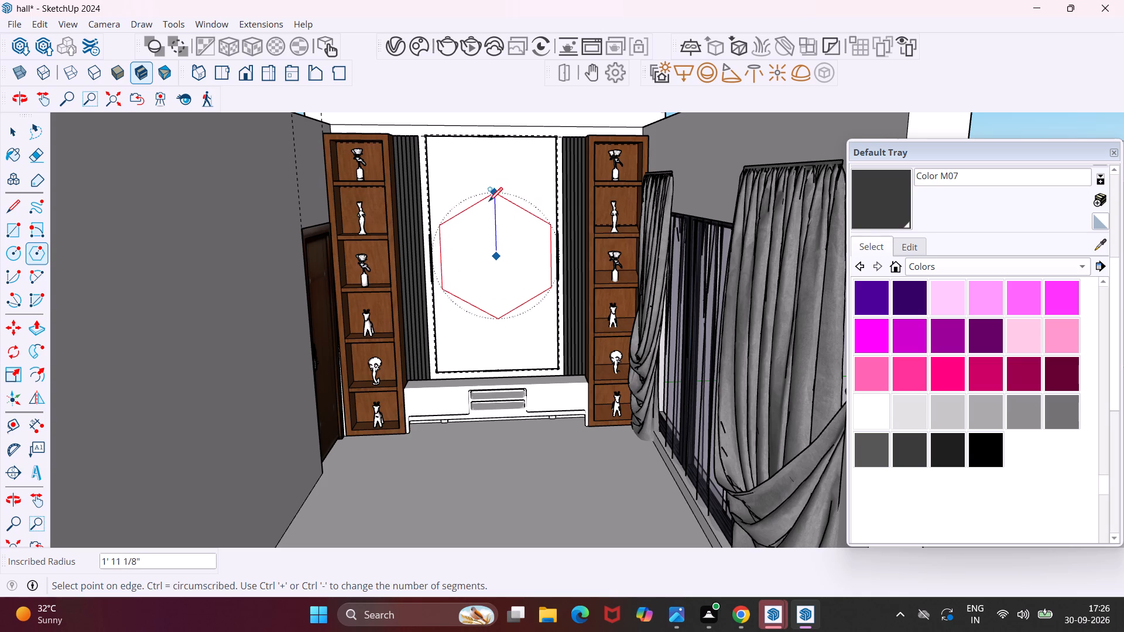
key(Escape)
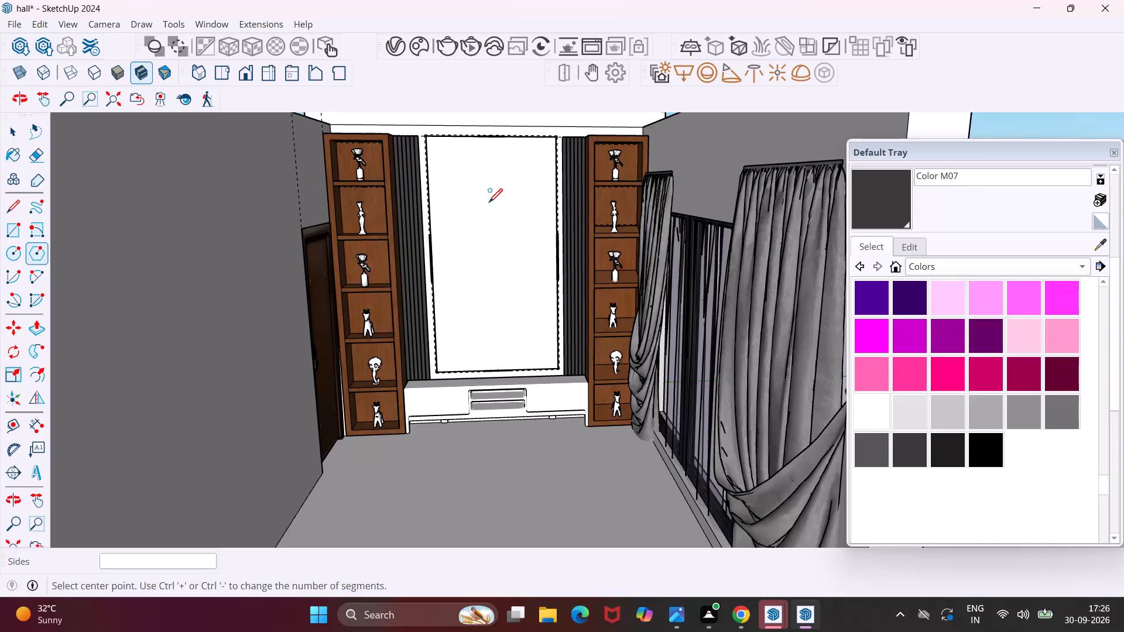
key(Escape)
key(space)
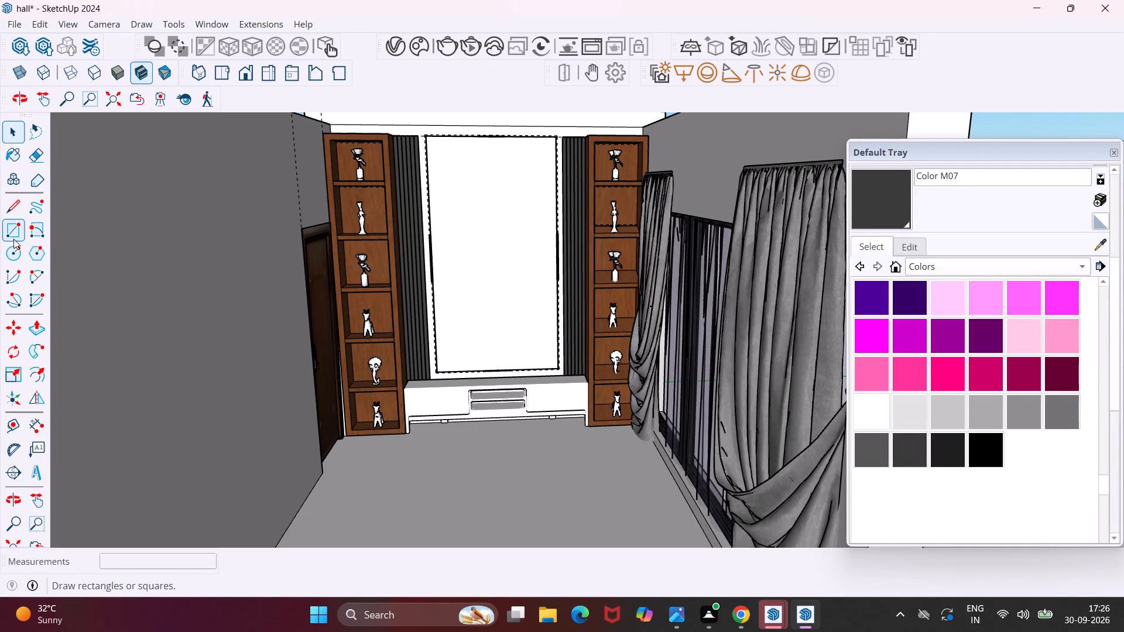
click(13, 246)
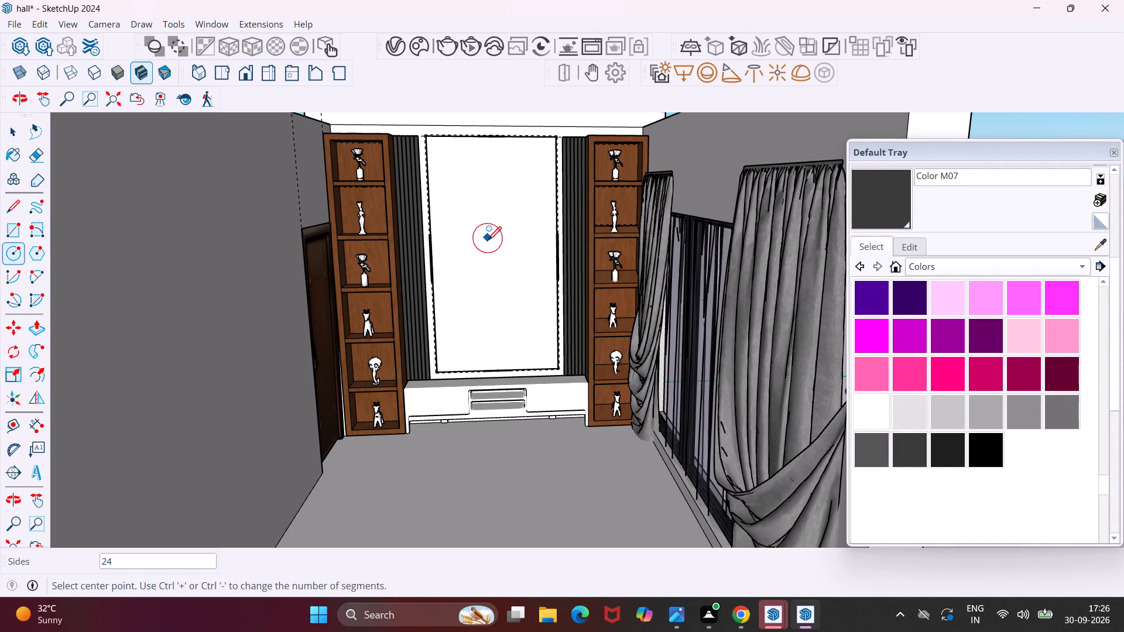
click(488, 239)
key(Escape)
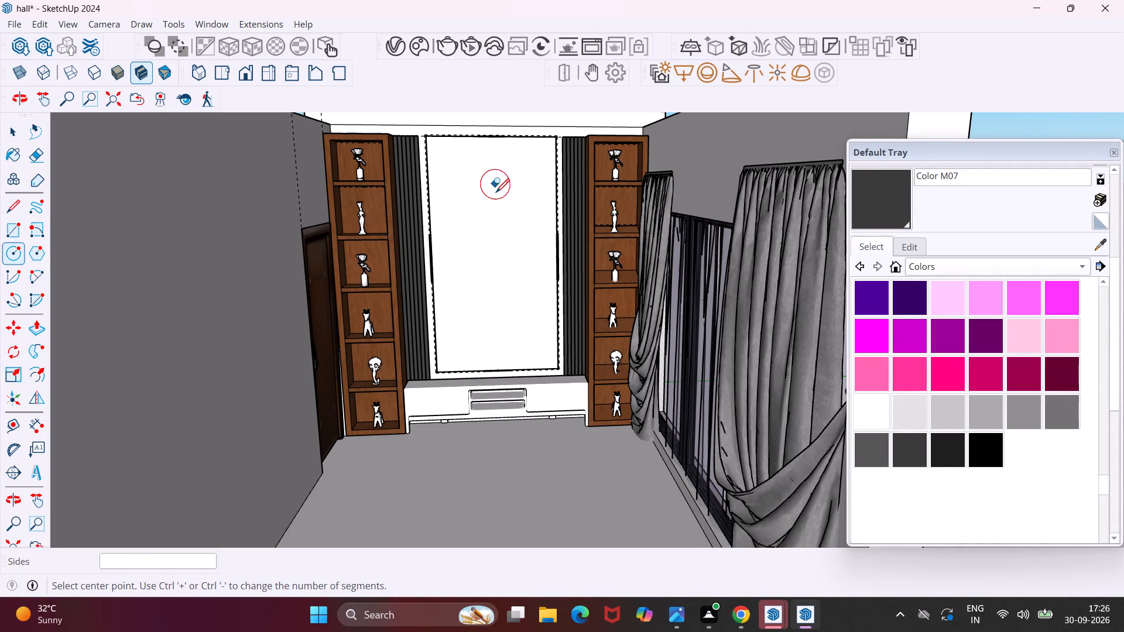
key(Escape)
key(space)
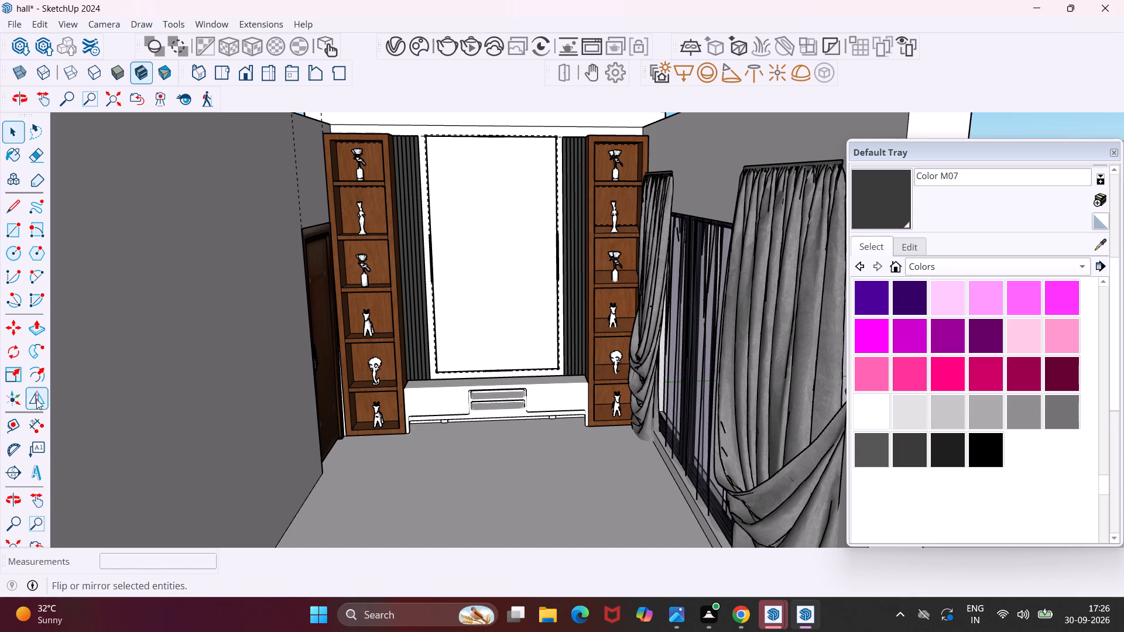
Measure the central panel's width with the Tape Measure, leaving a vertical guide on its window-side edge.
click(12, 425)
scroll(434, 253, up, 3)
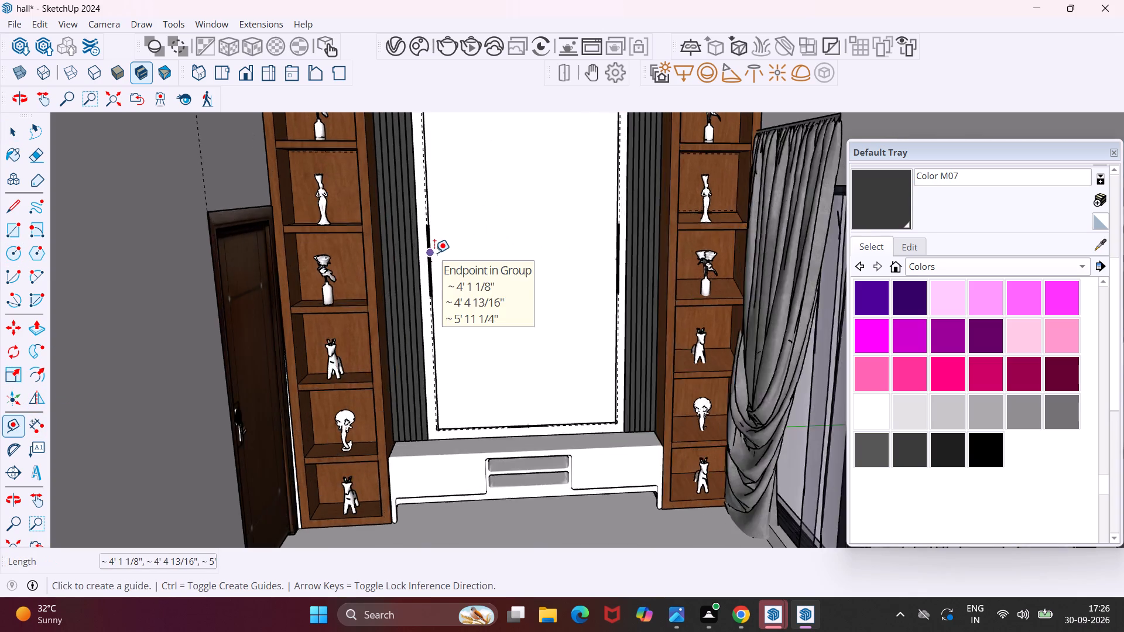
scroll(434, 253, up, 15)
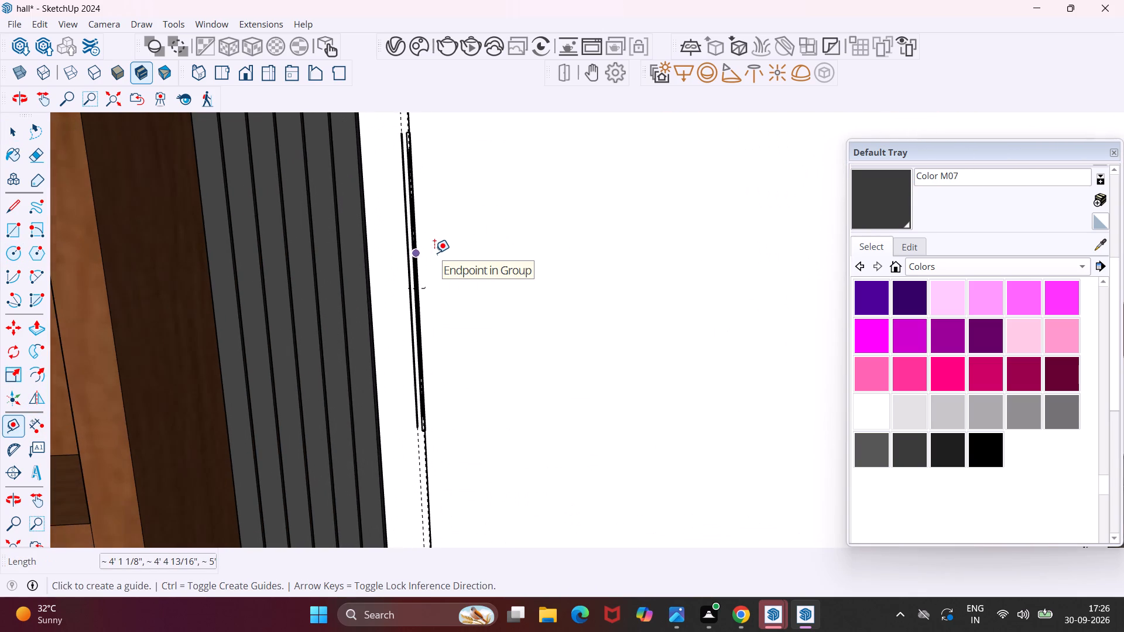
click(418, 245)
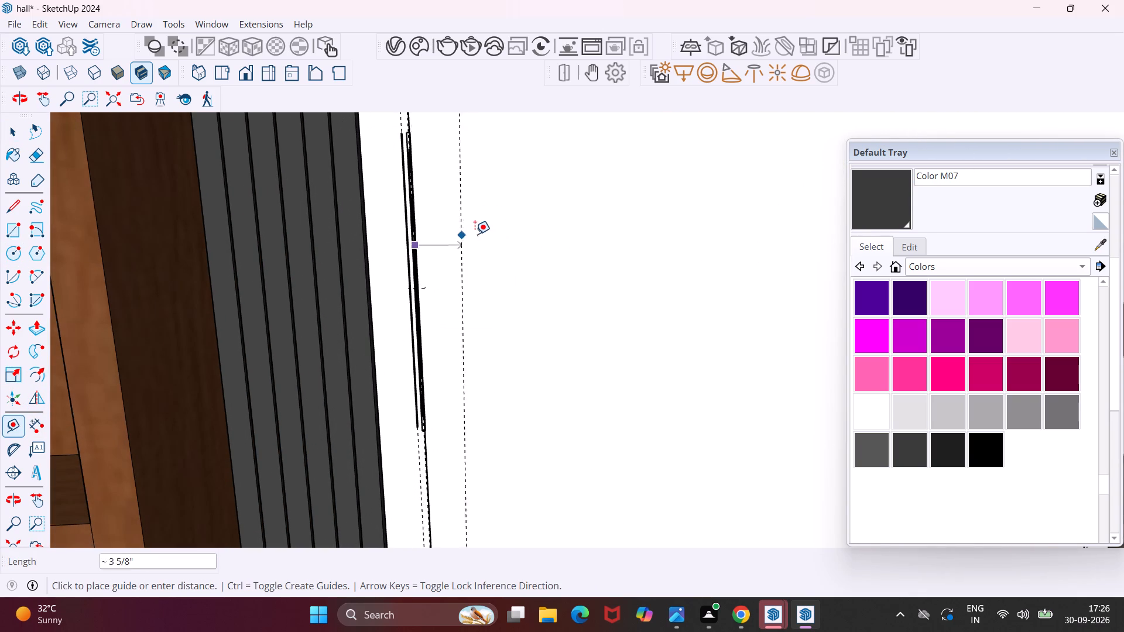
scroll(475, 234, down, 14)
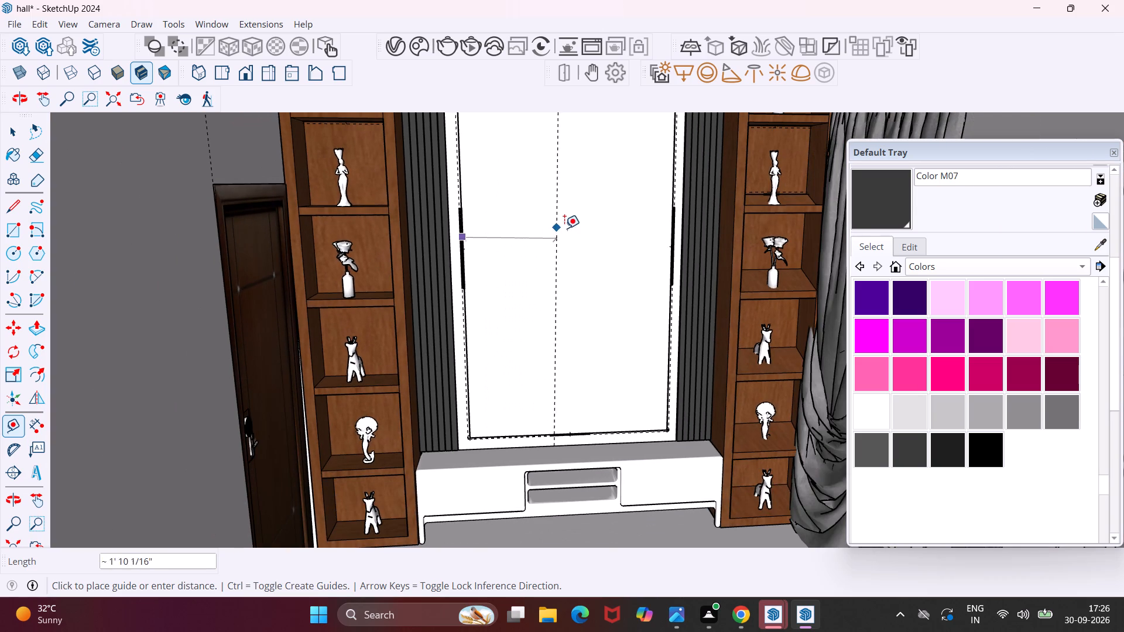
click(671, 236)
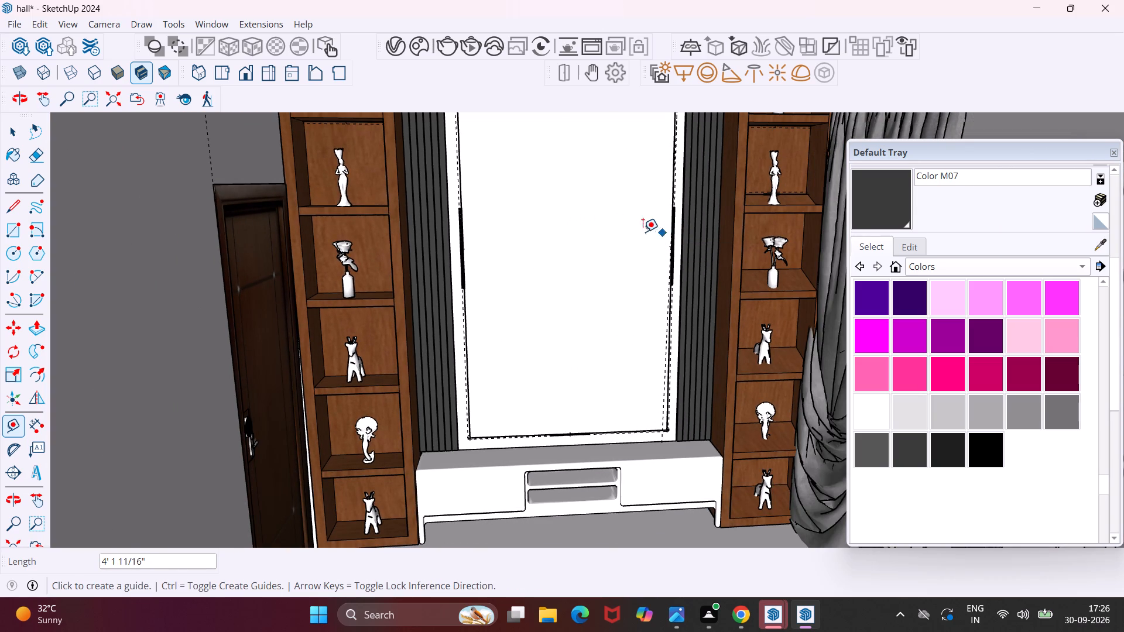
Place a vertical guide on the central panel, offset 2'1" inward from its window-side edge.
scroll(458, 260, down, 6)
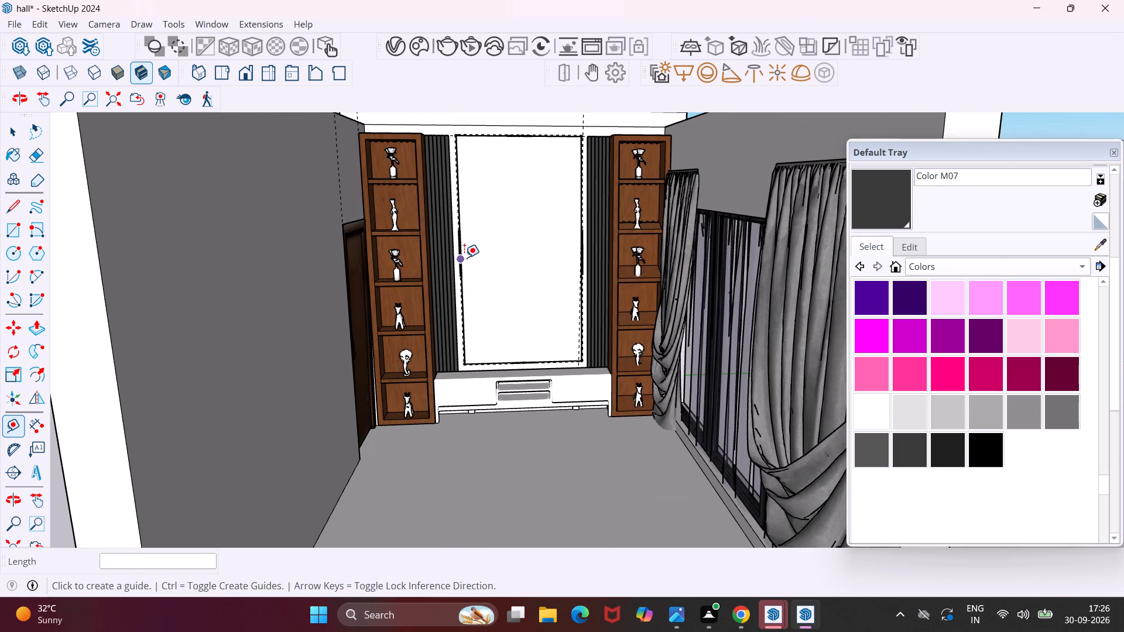
scroll(586, 171, up, 1)
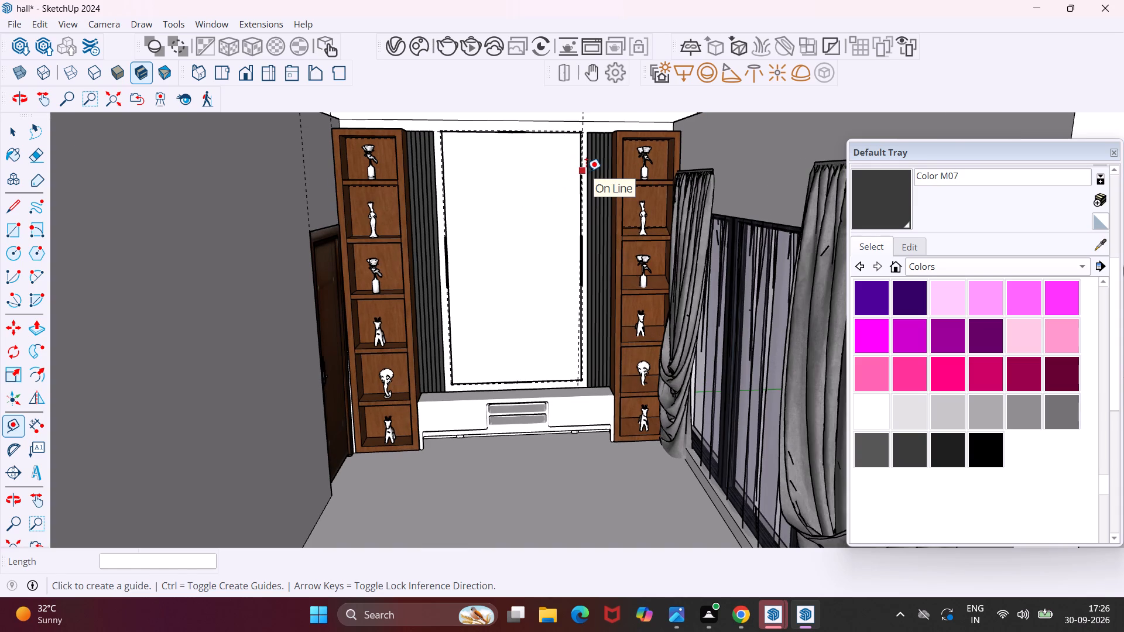
click(585, 171)
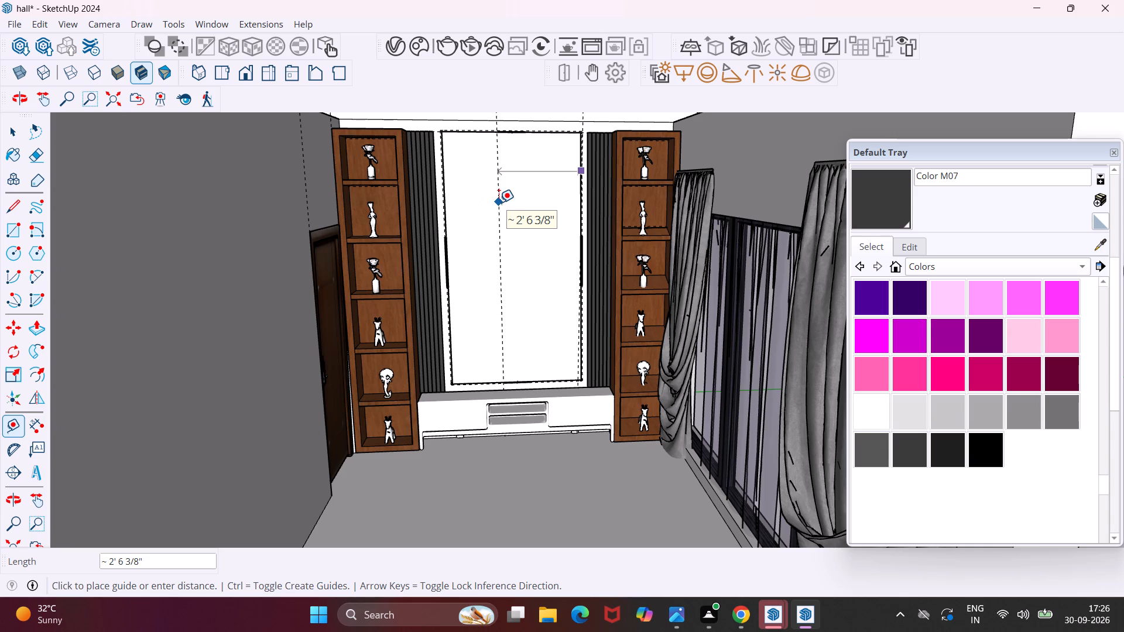
key(2)
text('1)
key(shift+quotedbl)
key(Return)
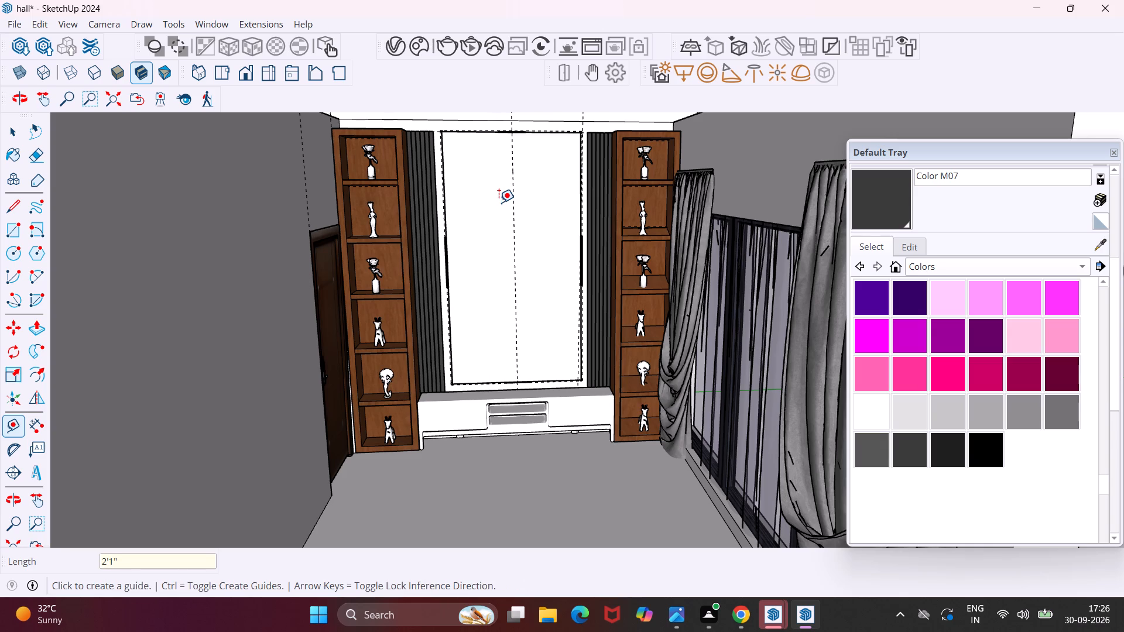
Place a horizontal guide across the central panel about 3' 1 3/16" below its top edge.
click(491, 134)
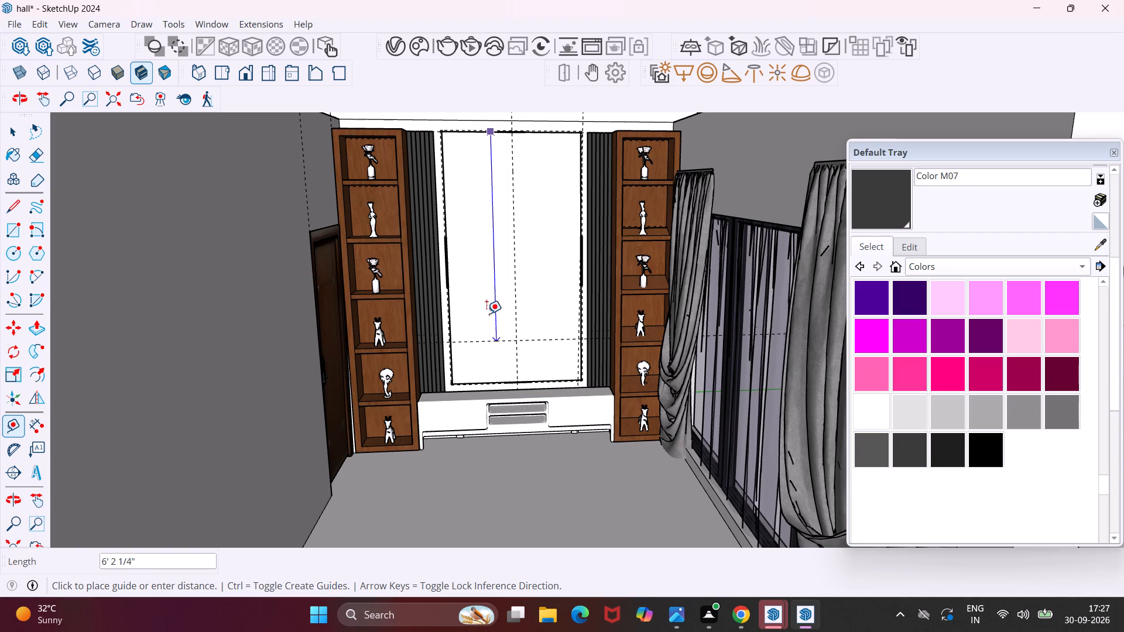
click(498, 236)
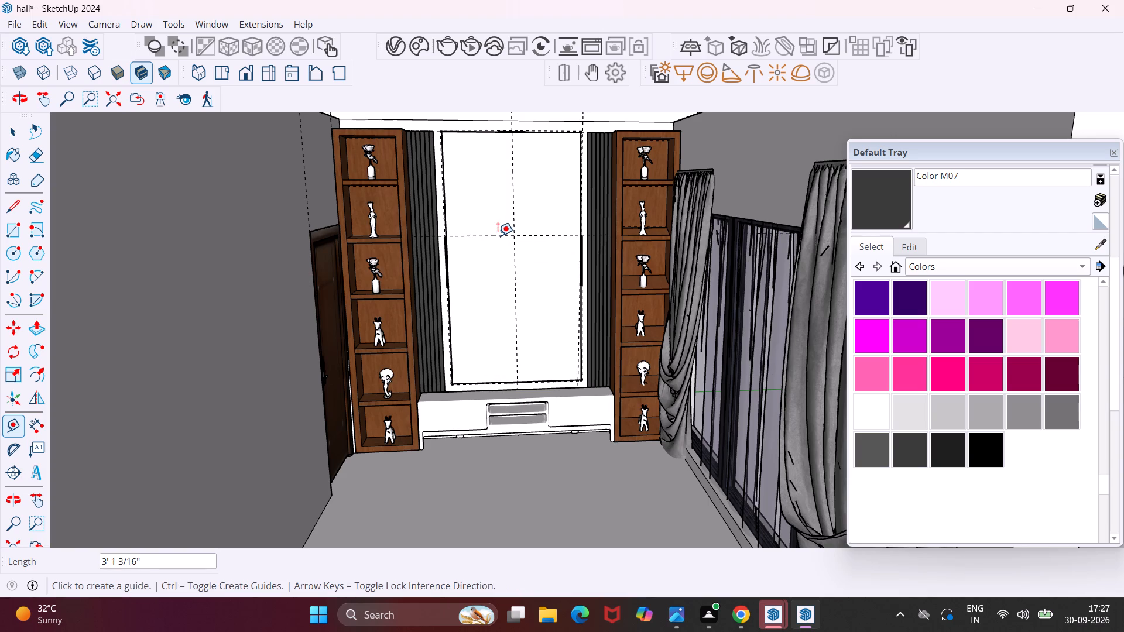
key(Escape)
key(space)
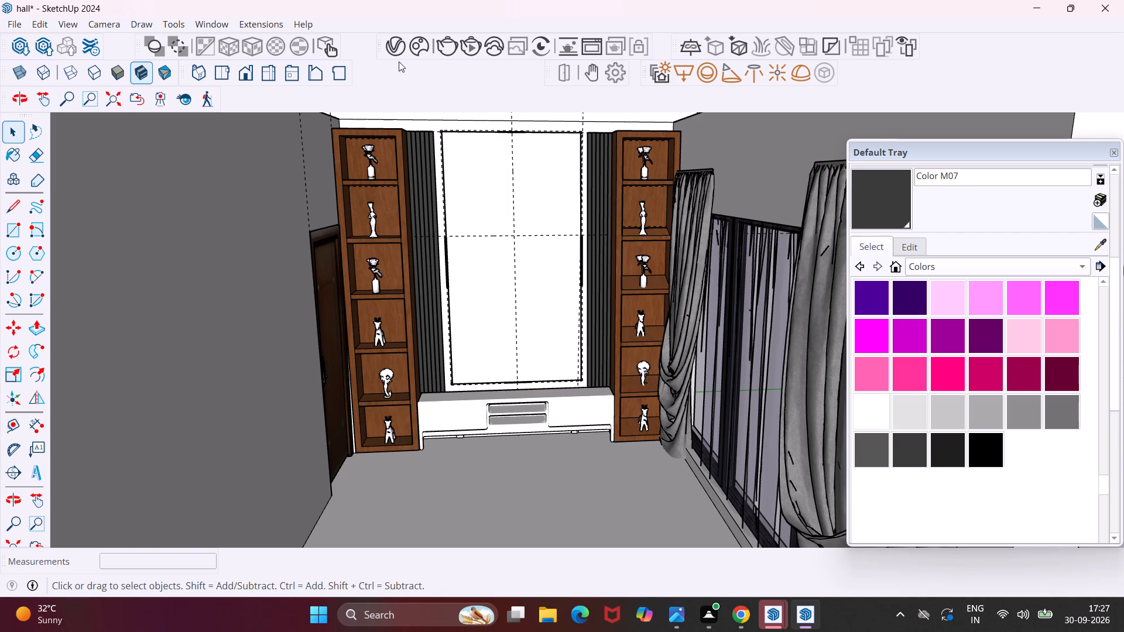
Search the downloaded Chaos Cosmos assets for "tv".
click(412, 51)
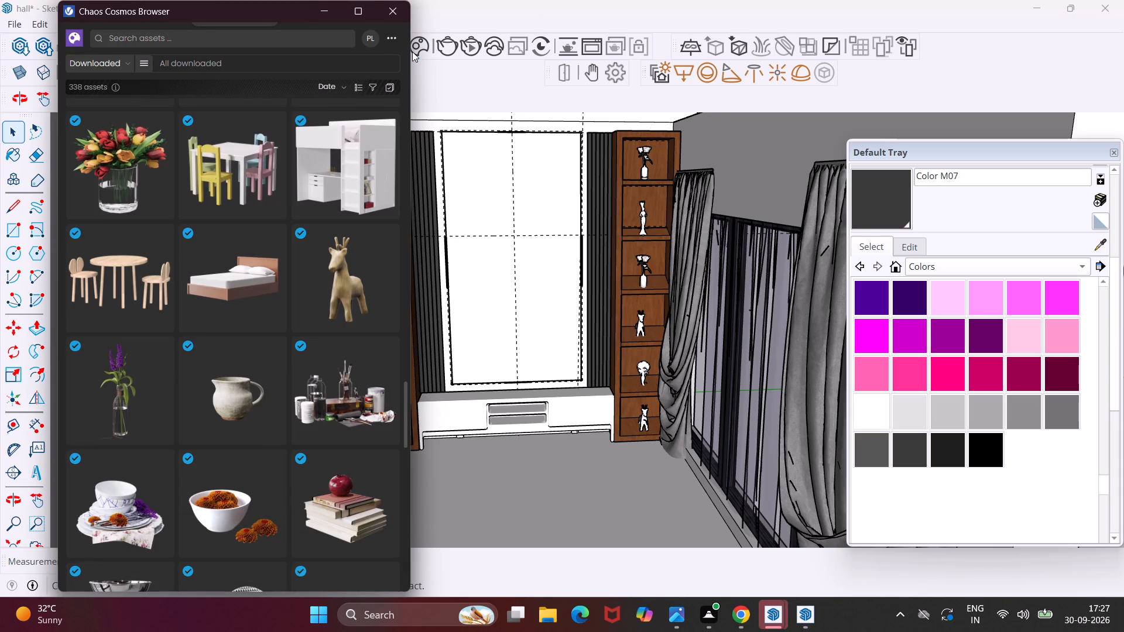
click(269, 59)
click(241, 38)
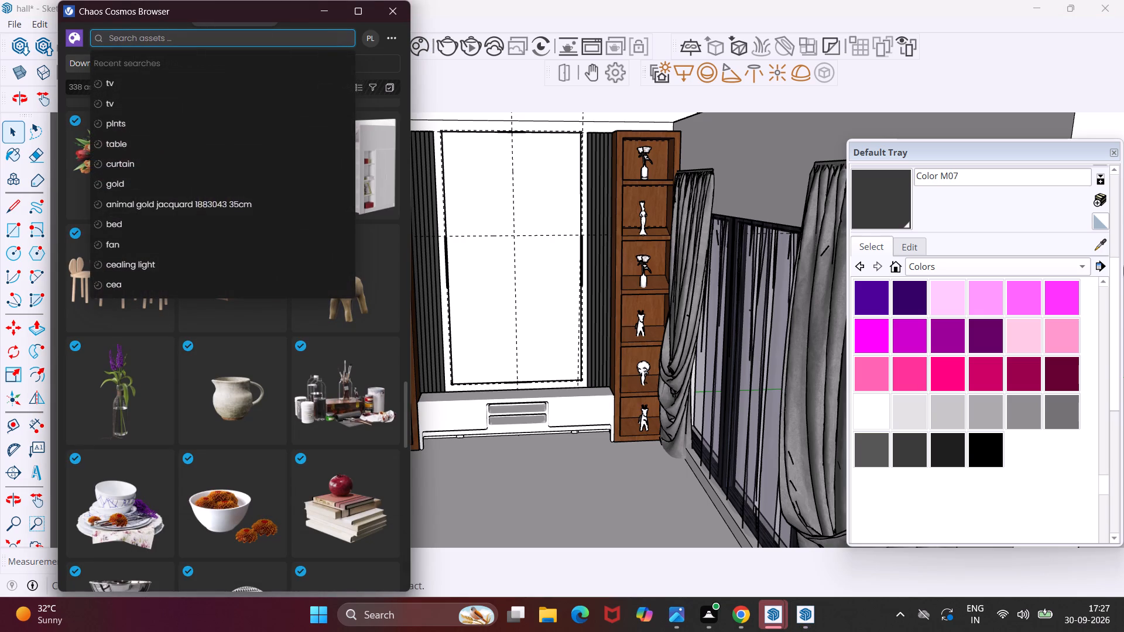
key(t)
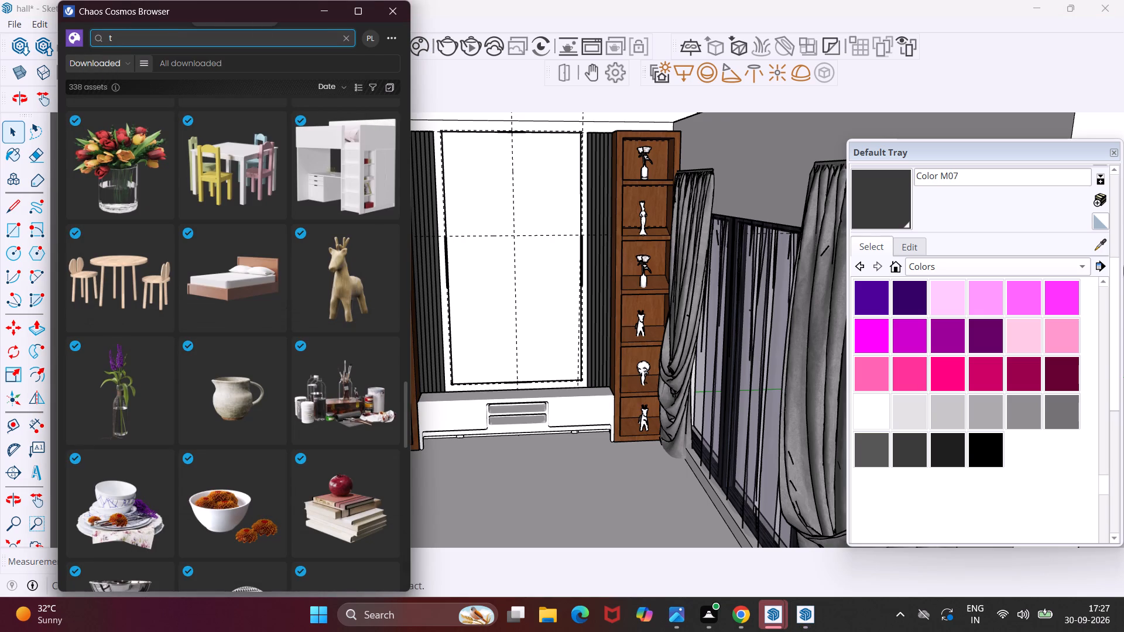
key(v)
key(Return)
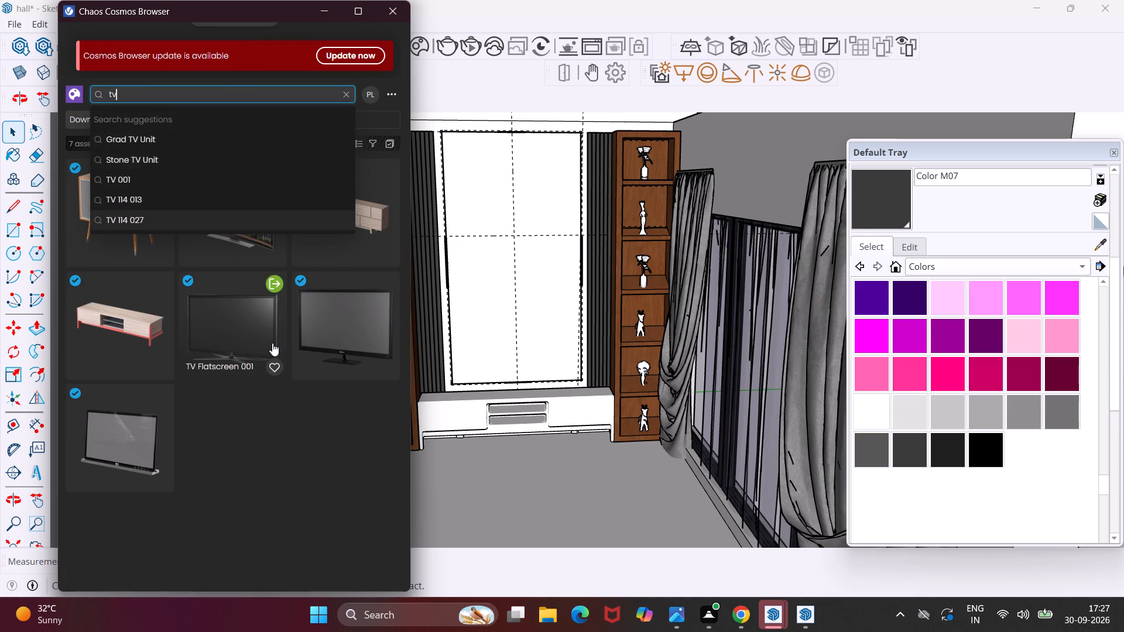
Import the TV Flatscreen 001 asset and place it on the ground outside the hall, beside the door-side wall.
click(274, 287)
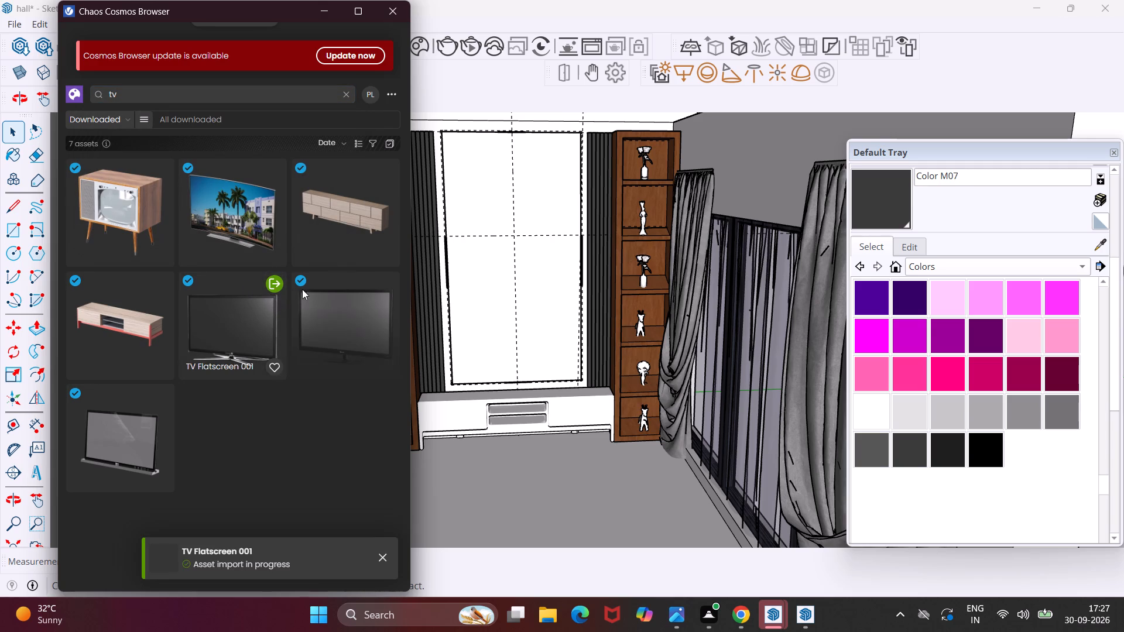
scroll(468, 344, down, 4)
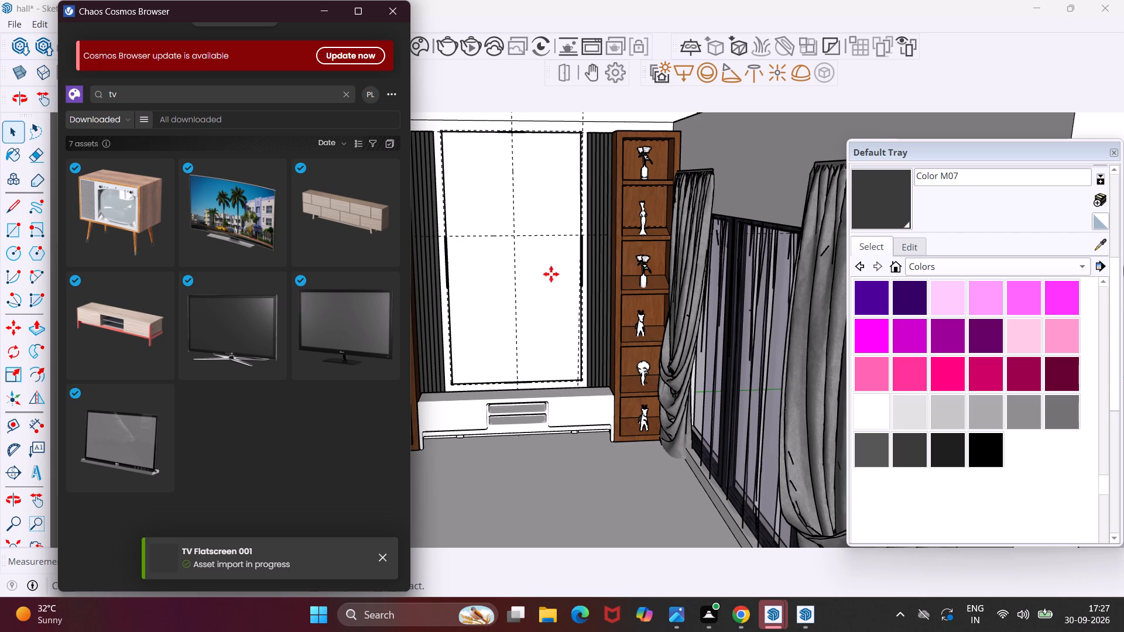
scroll(516, 377, down, 6)
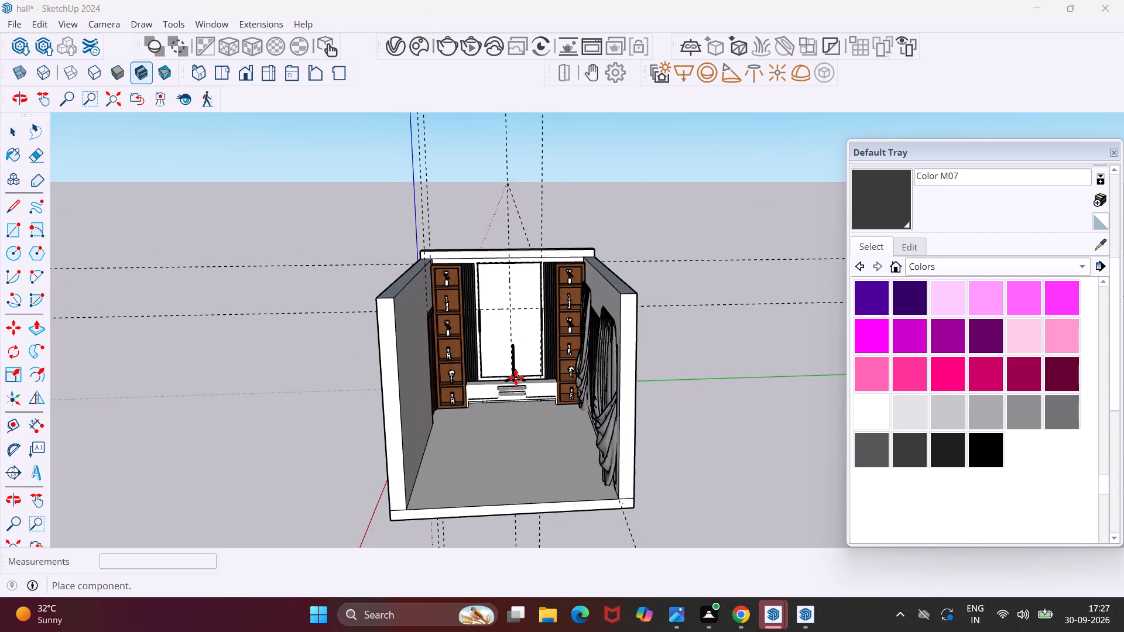
scroll(516, 377, down, 4)
click(338, 476)
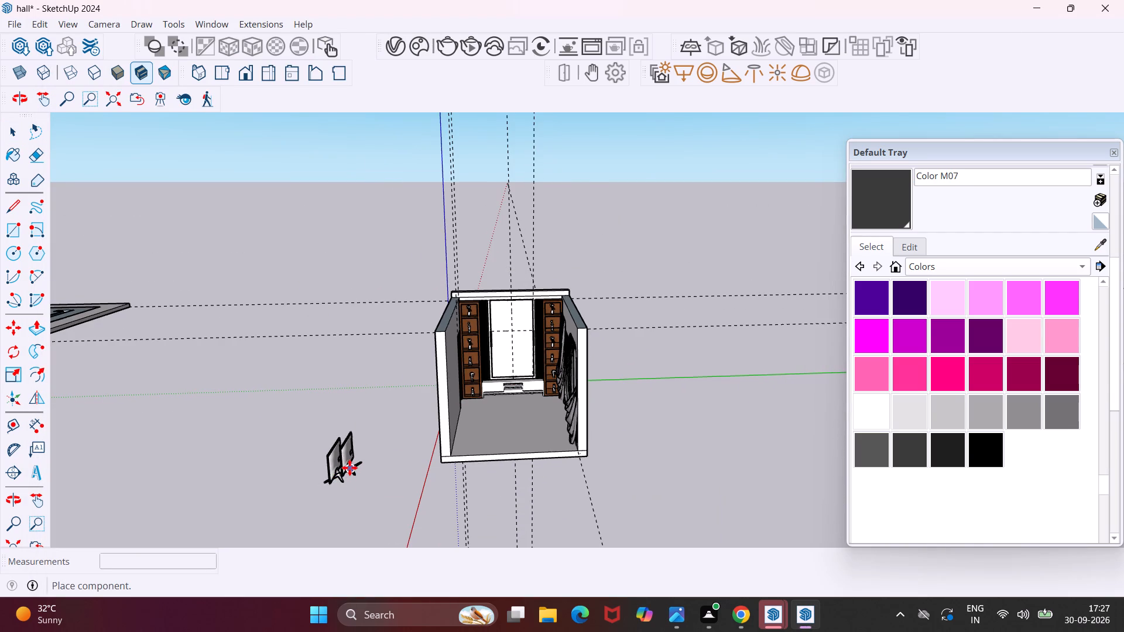
key(Escape)
key(space)
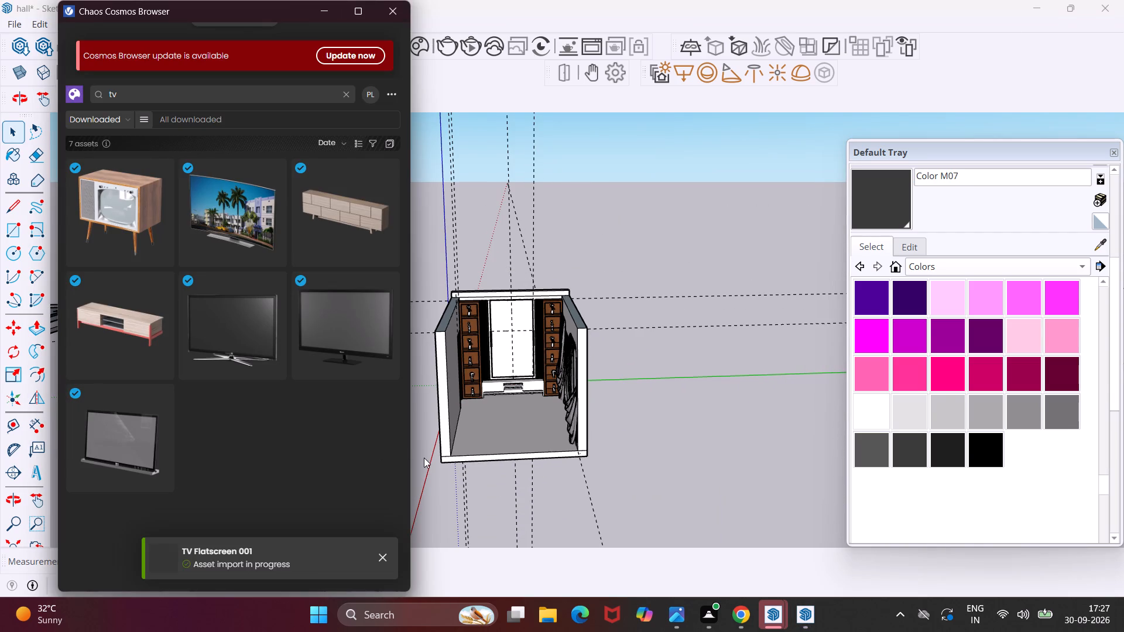
click(424, 458)
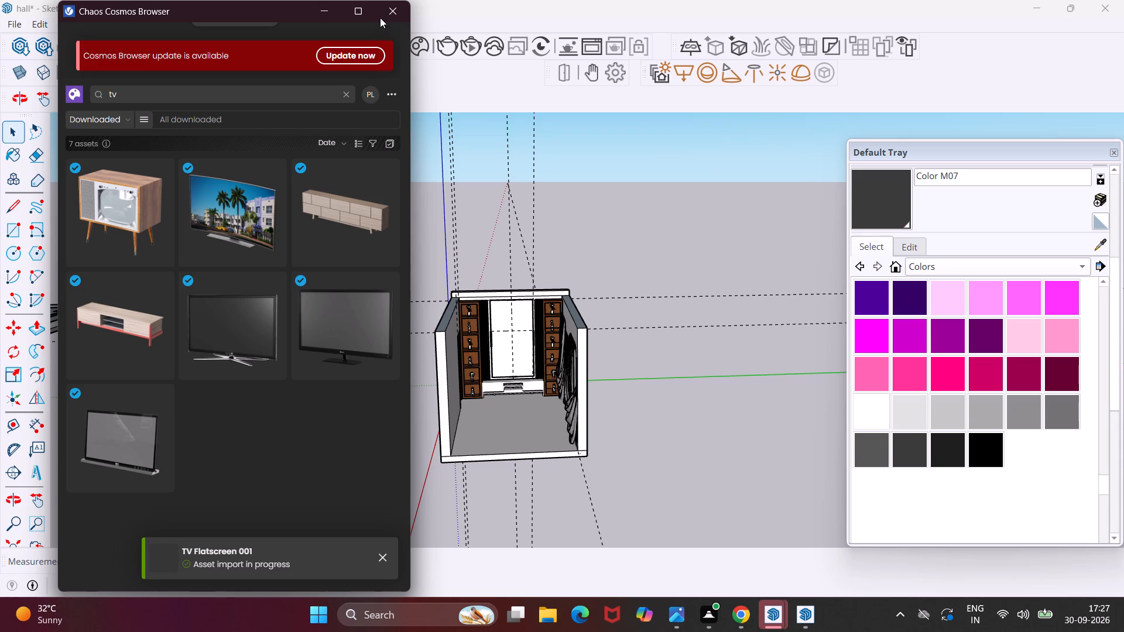
click(386, 11)
click(390, 14)
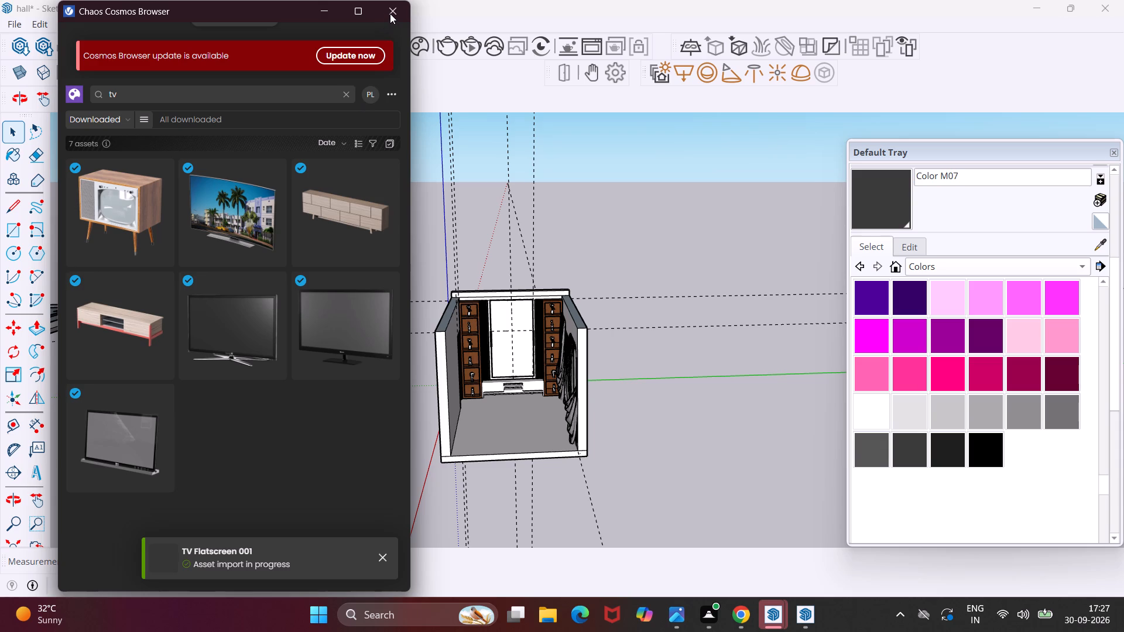
triple_click(390, 12)
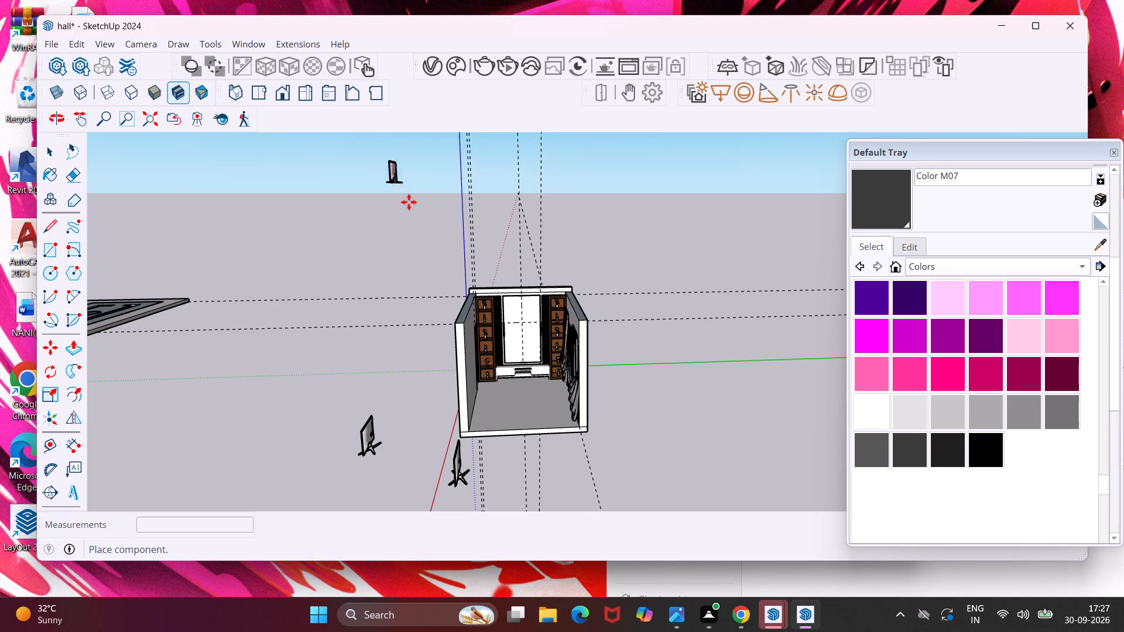
key(Escape)
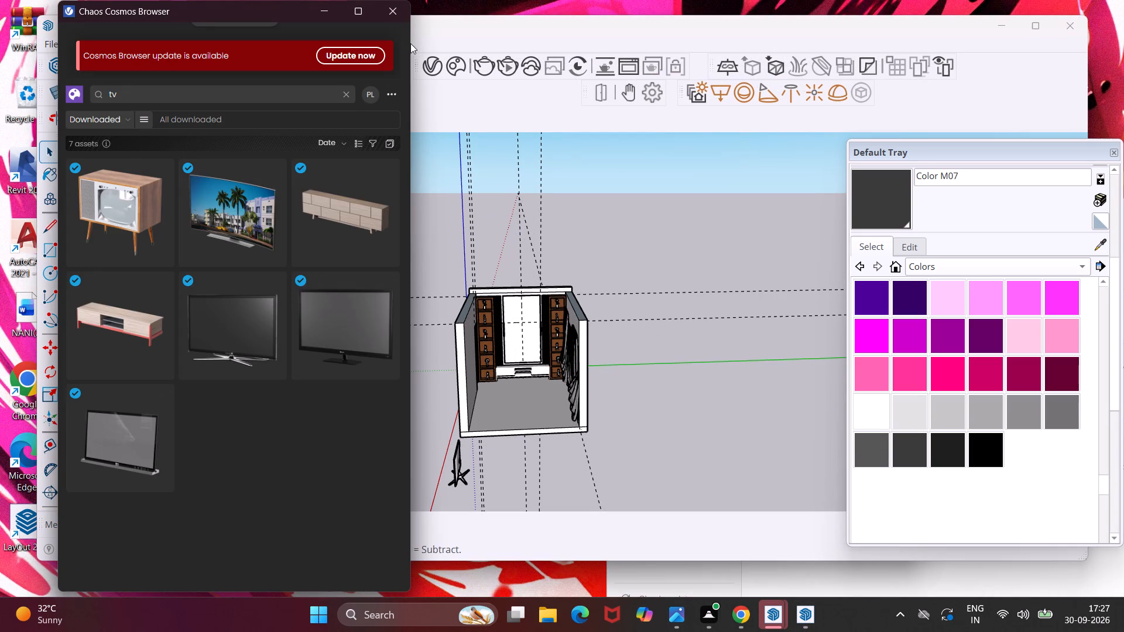
Close the asset browser, maximise the model window and delete the extra TV closest to the hall's front corner.
click(395, 10)
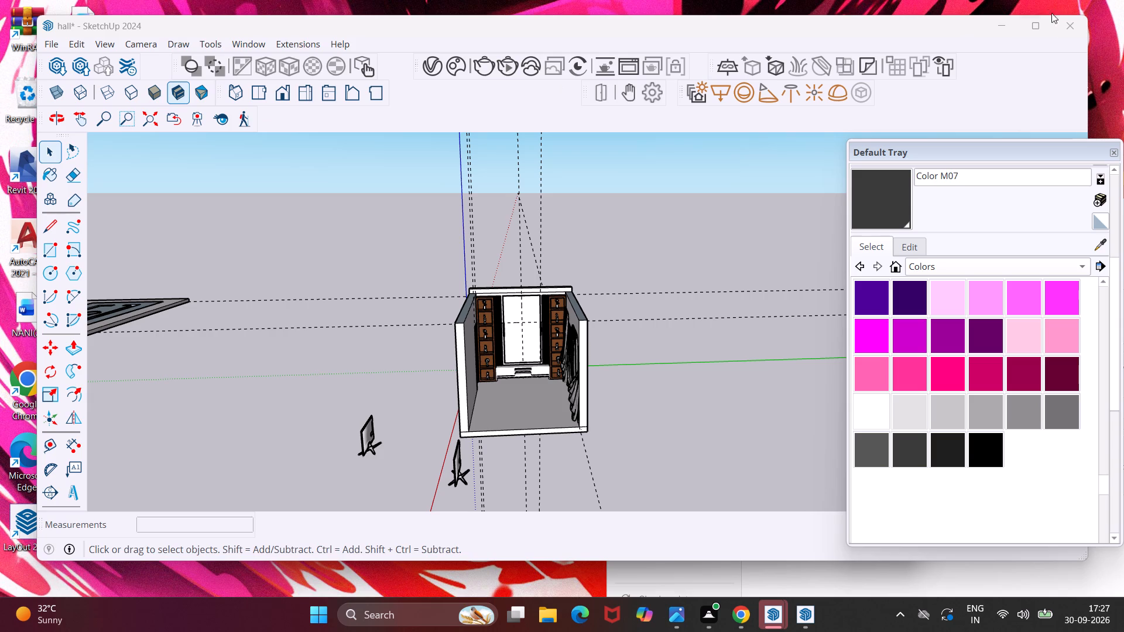
click(1044, 23)
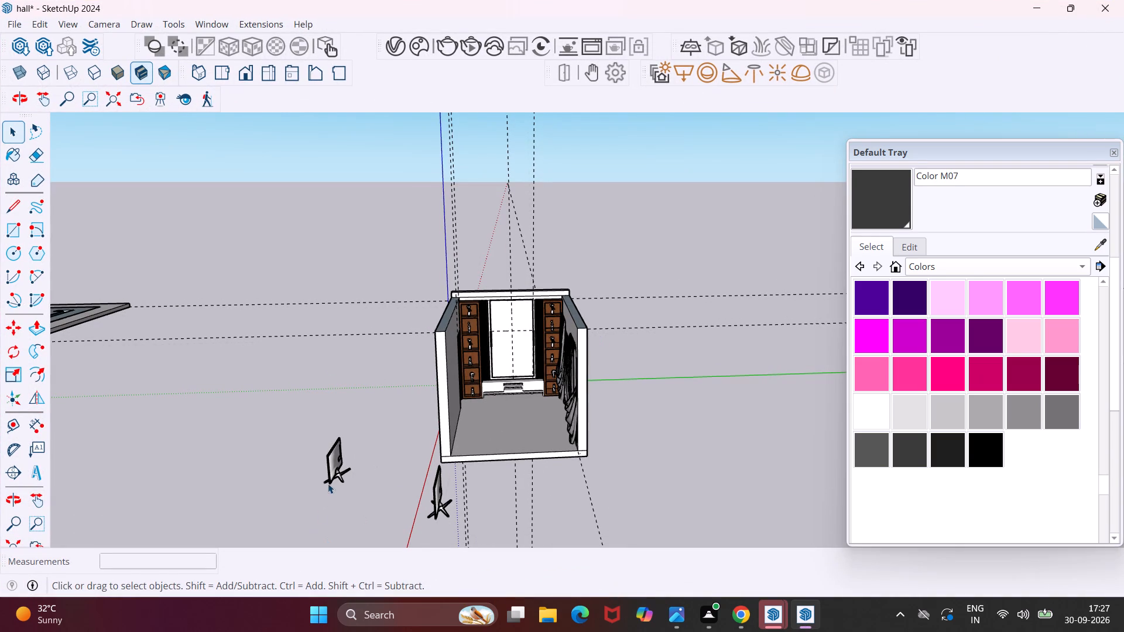
click(432, 494)
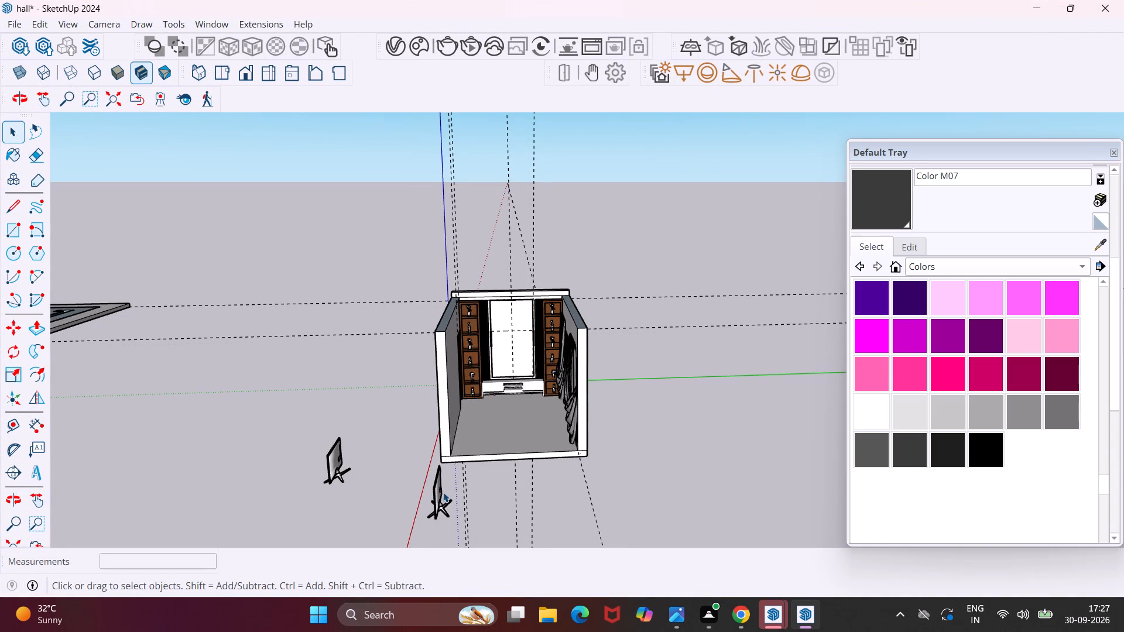
click(443, 492)
key(Delete)
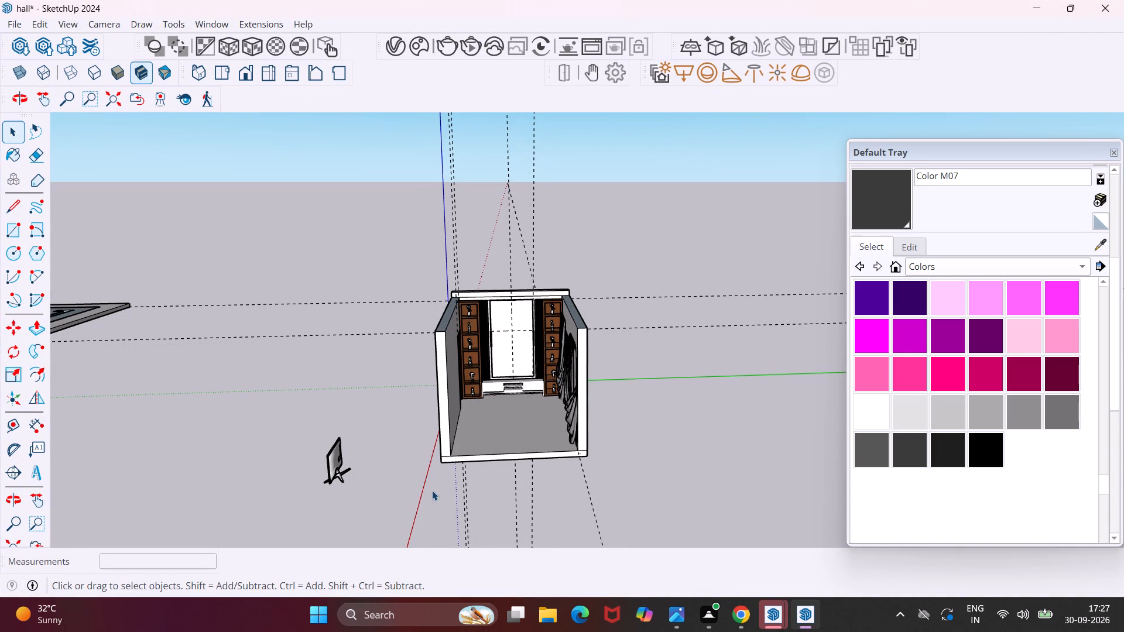
Rotate the remaining flatscreen TV outside the hall 90° on the ground plane so its screen faces the hall's open side.
drag(378, 400, 324, 482)
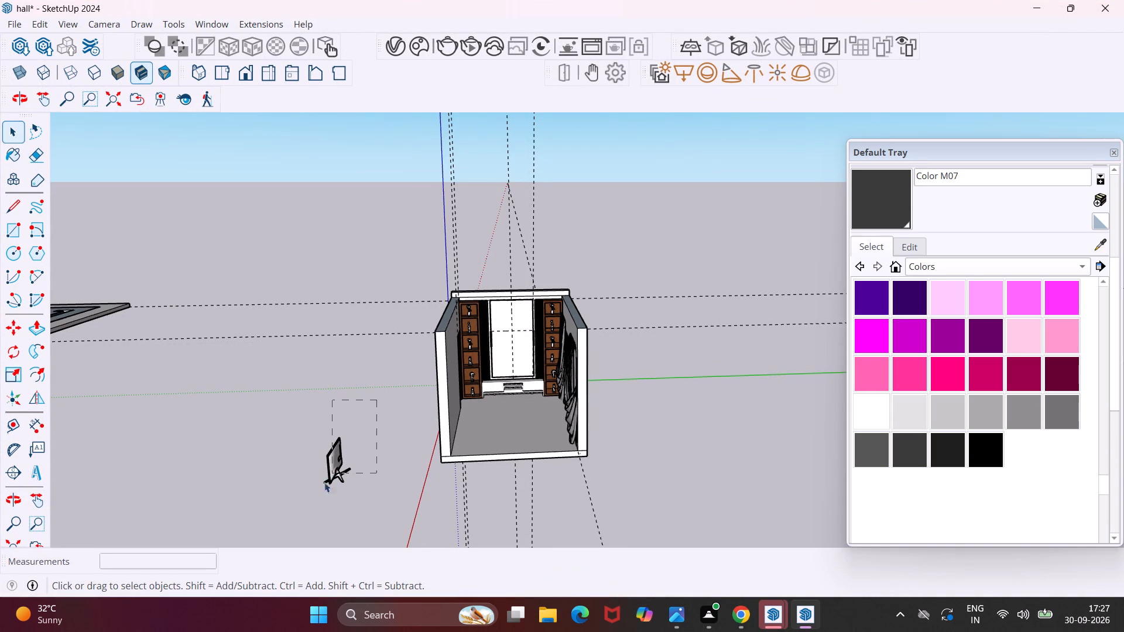
drag(324, 482, 300, 506)
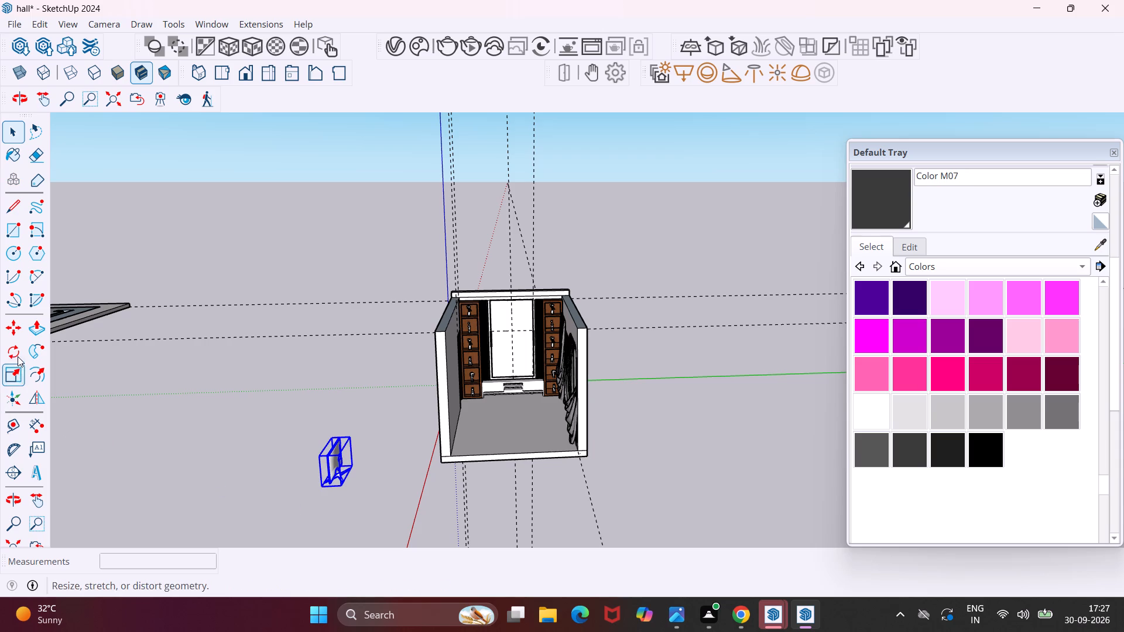
click(18, 351)
click(311, 503)
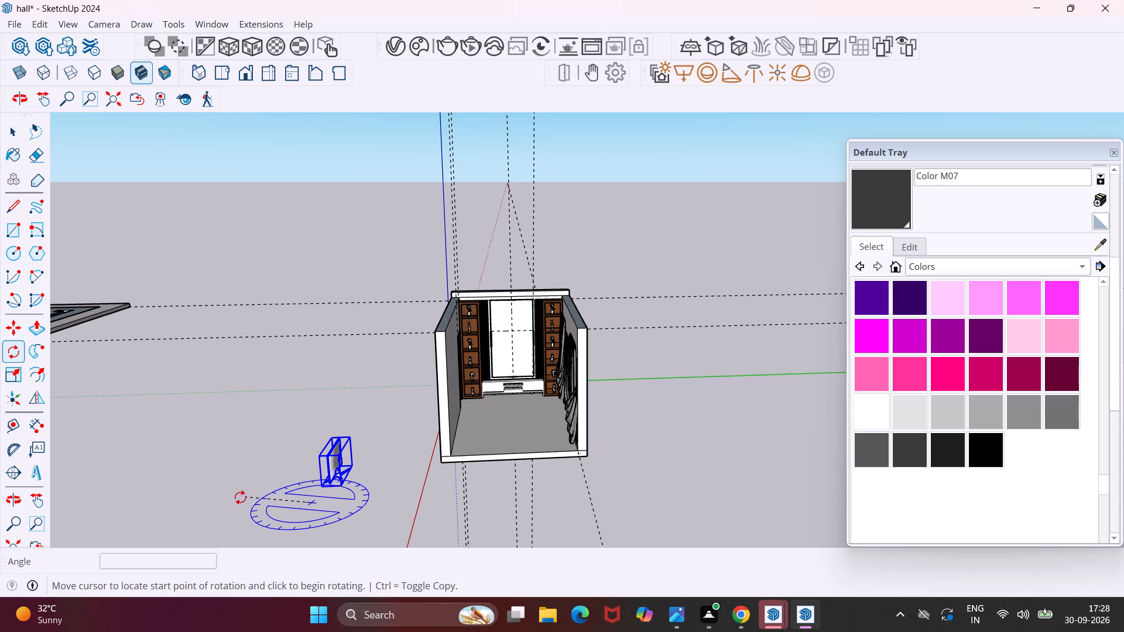
click(207, 510)
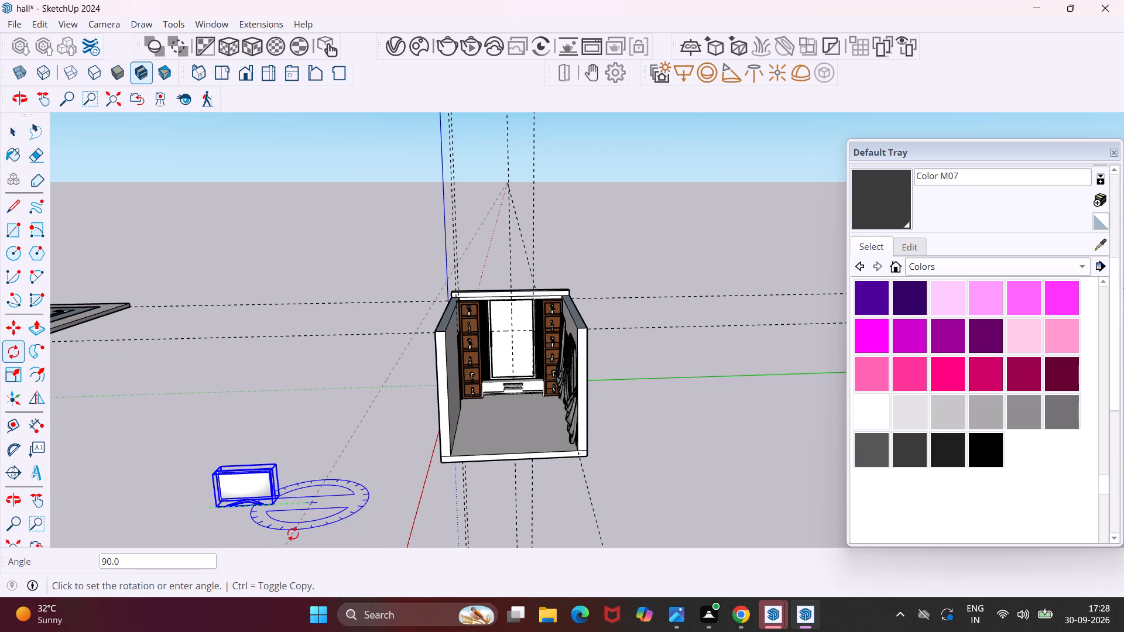
click(293, 534)
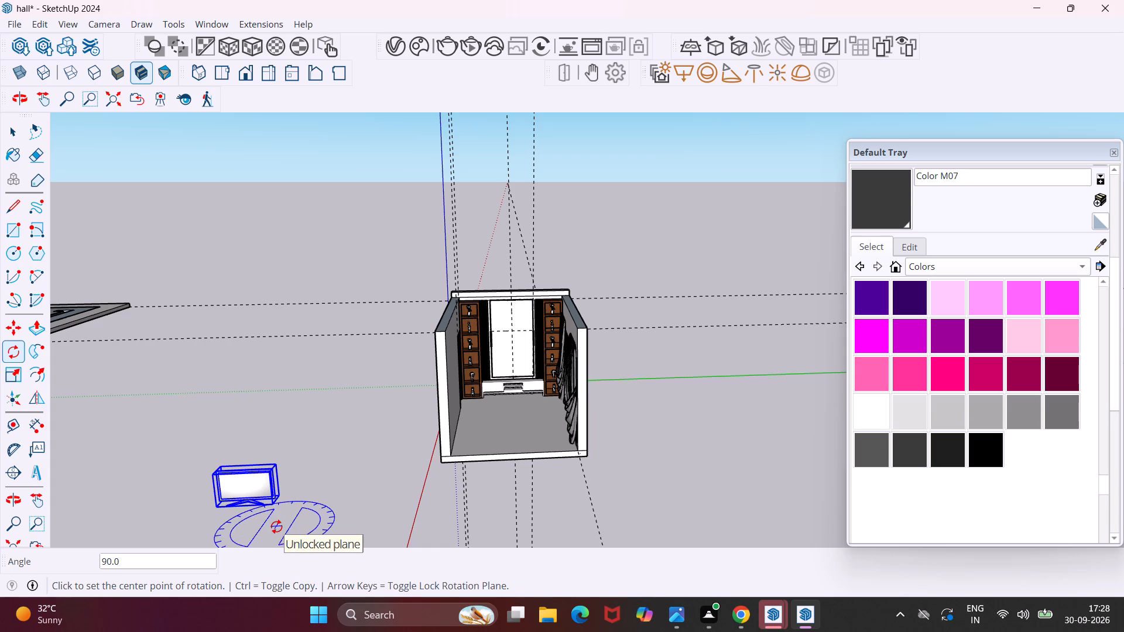
Move the TV by its lower front corner from the ground outside onto the top of the TV stand.
key(m)
scroll(275, 508, up, 8)
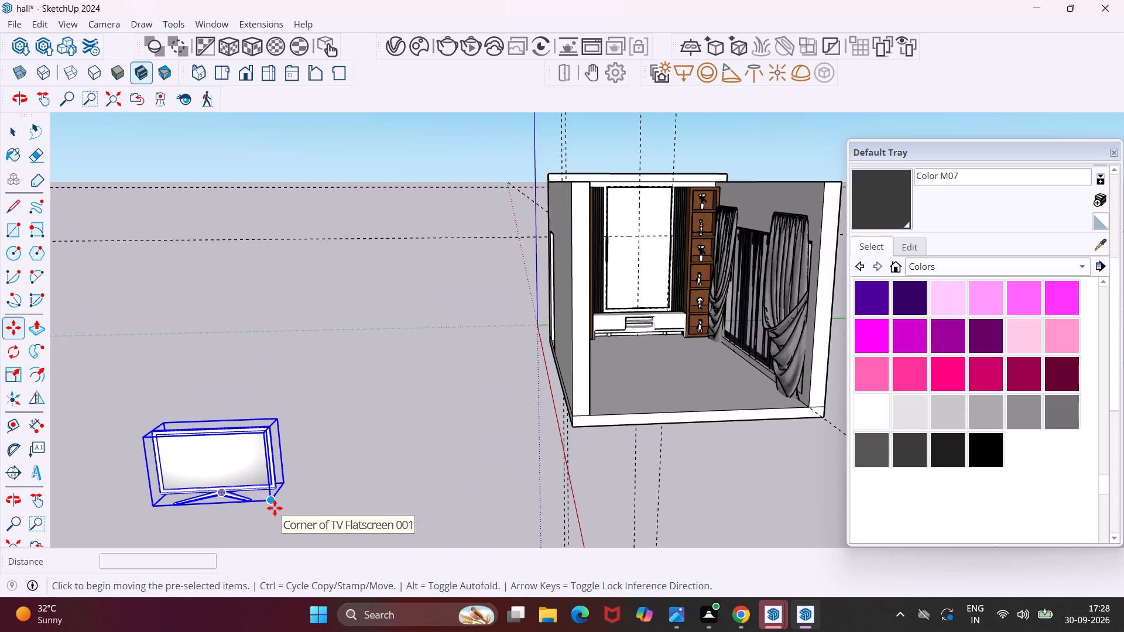
click(271, 503)
scroll(310, 496, down, 3)
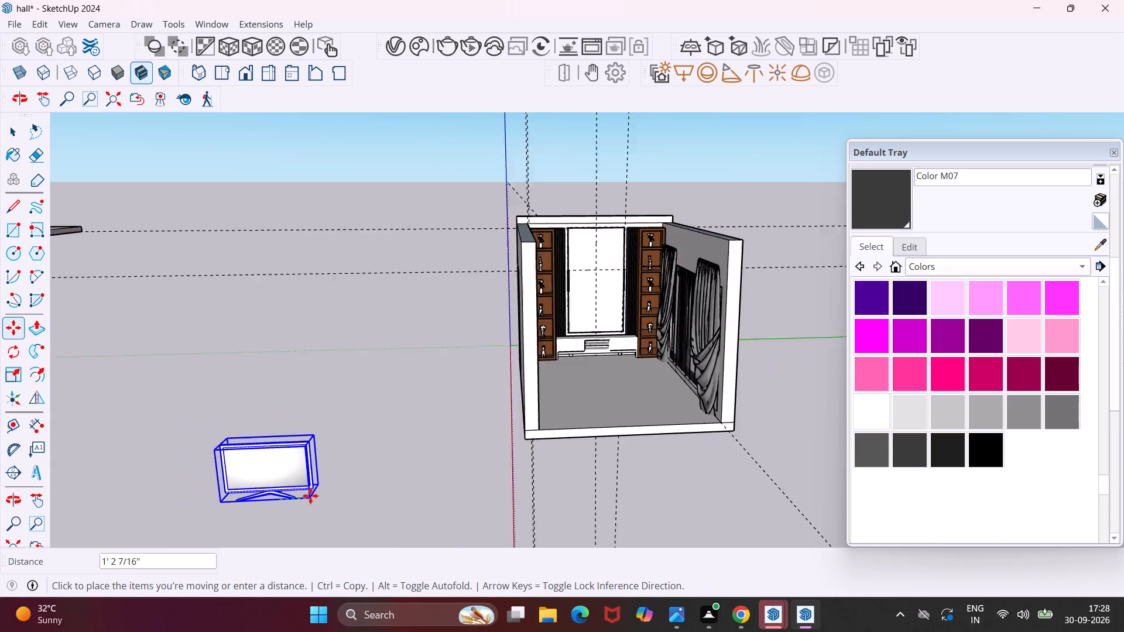
scroll(310, 496, down, 5)
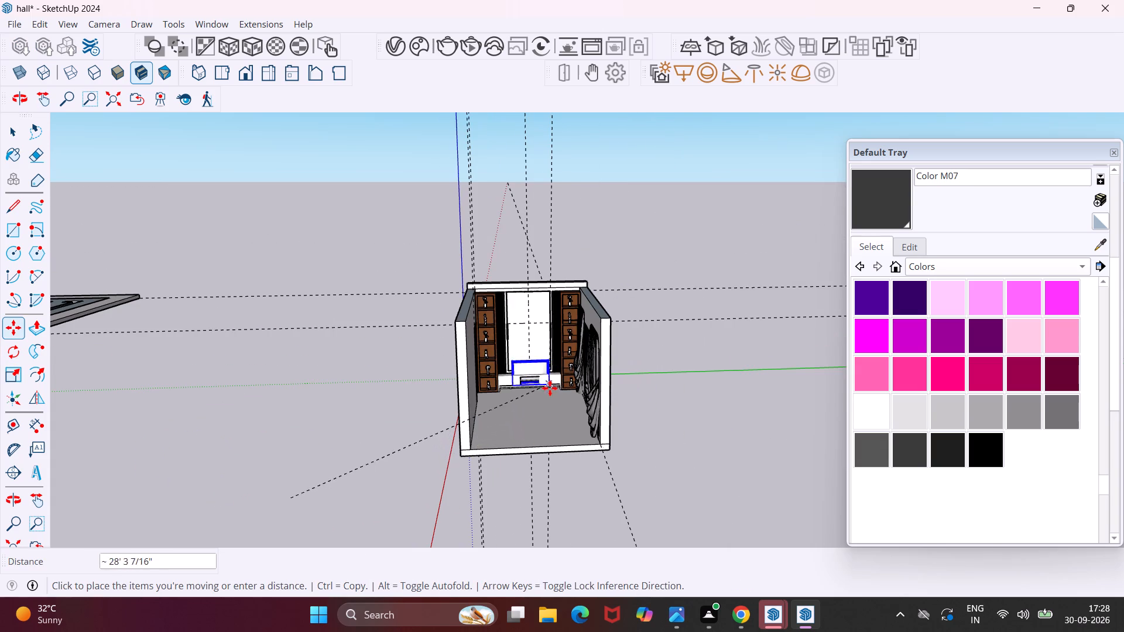
scroll(547, 381, up, 13)
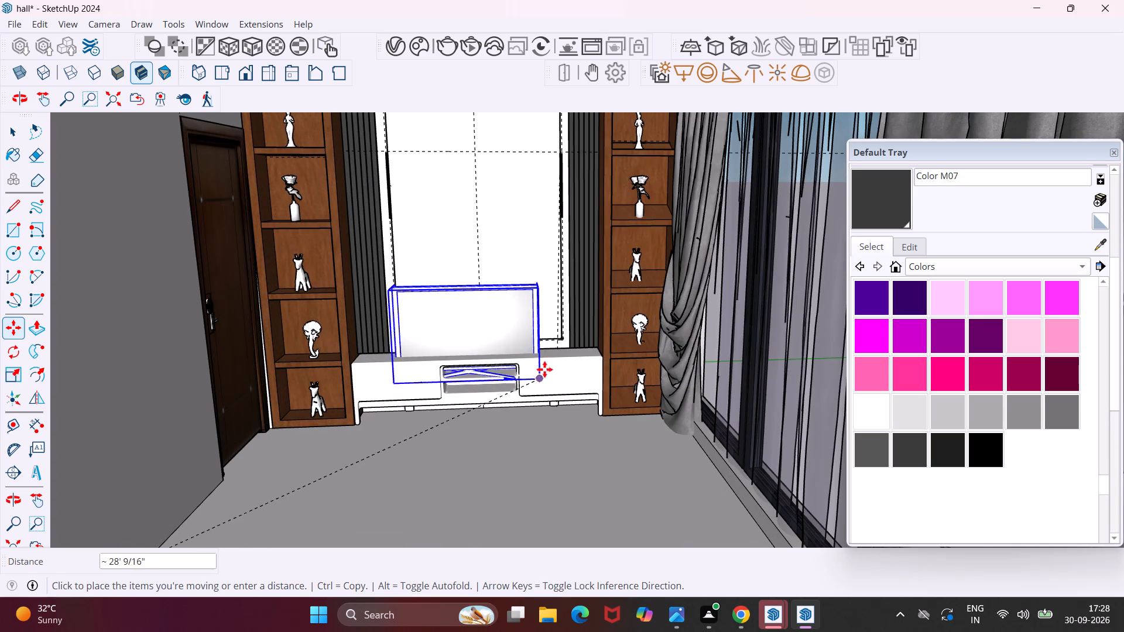
scroll(542, 358, up, 9)
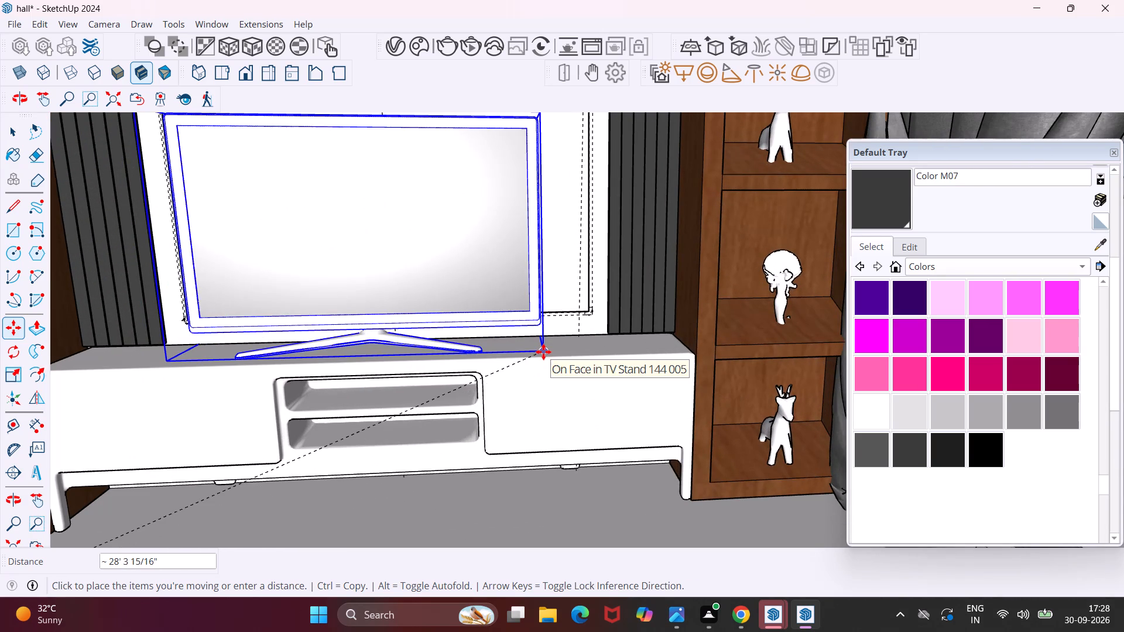
scroll(543, 352, up, 8)
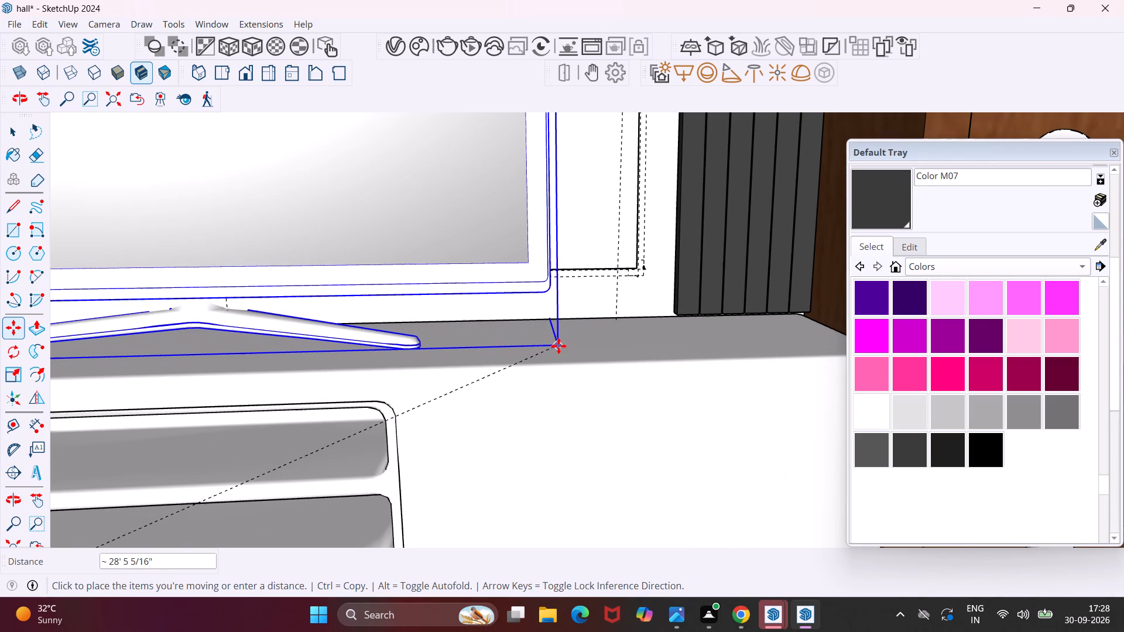
click(563, 349)
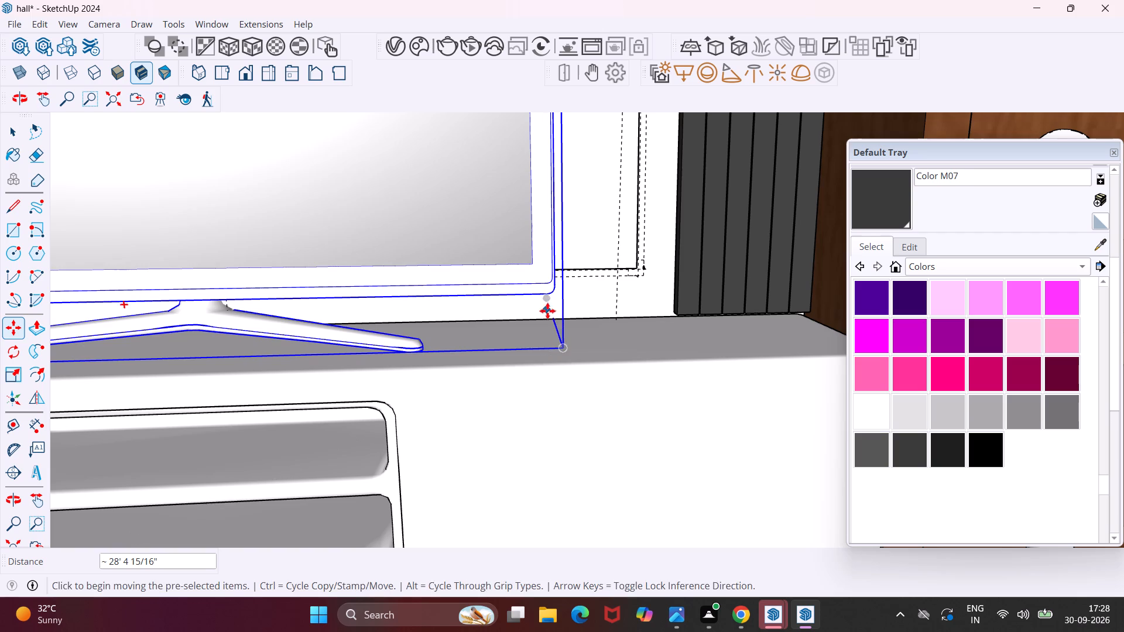
Shift the TV about 2 1/8" forward along the stand's top, away from the central panel, and deselect it.
middle_drag(547, 311, 352, 407)
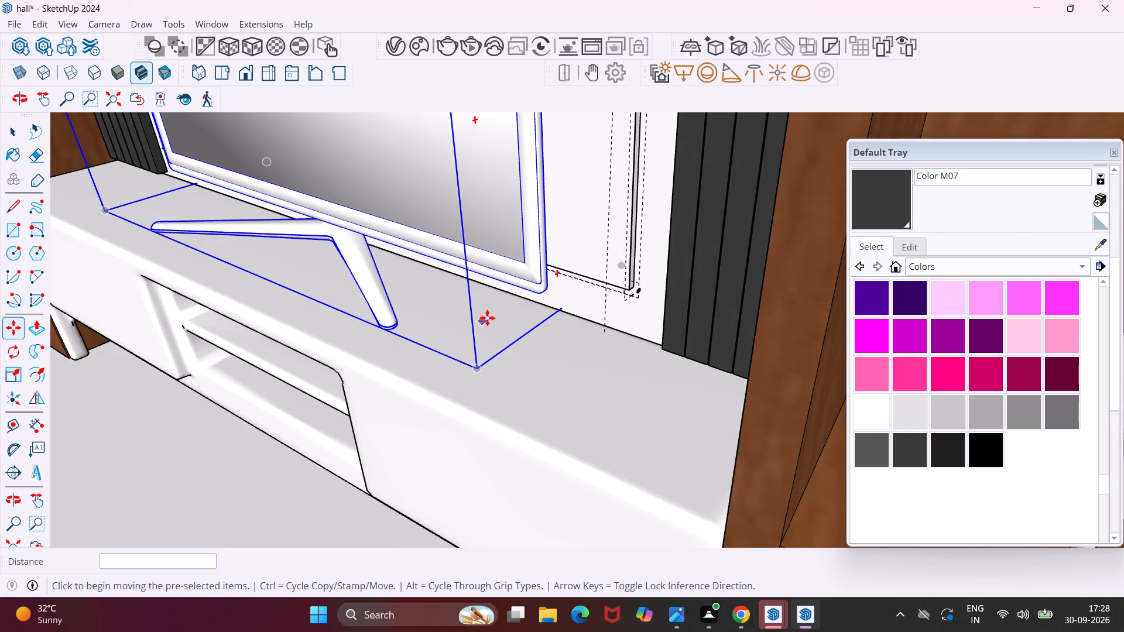
middle_drag(442, 324, 561, 219)
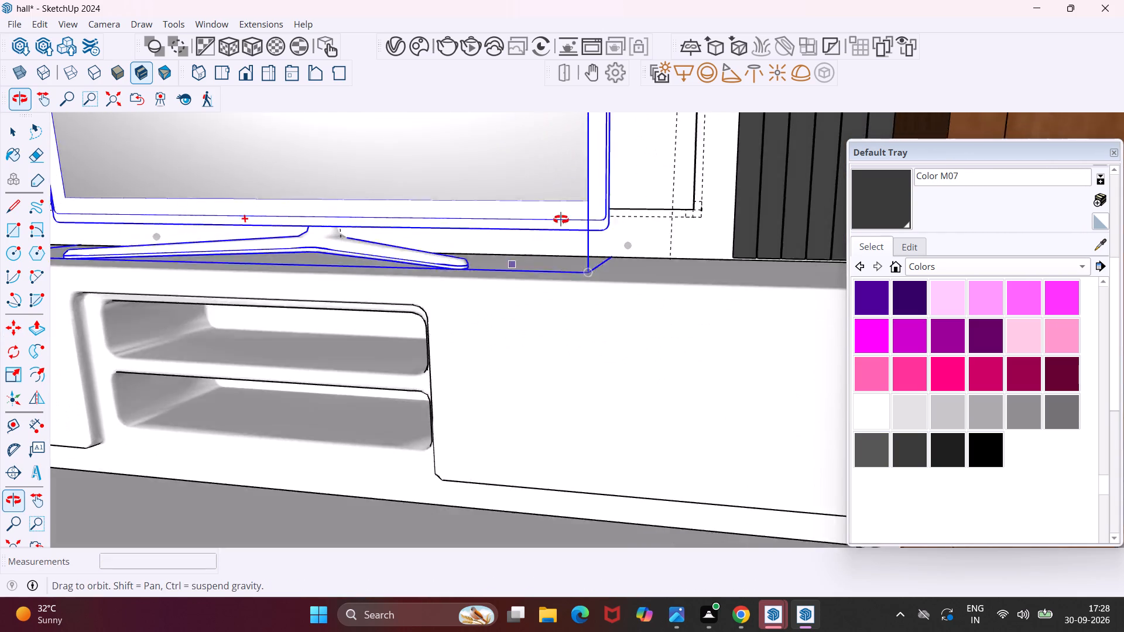
middle_drag(561, 219, 436, 301)
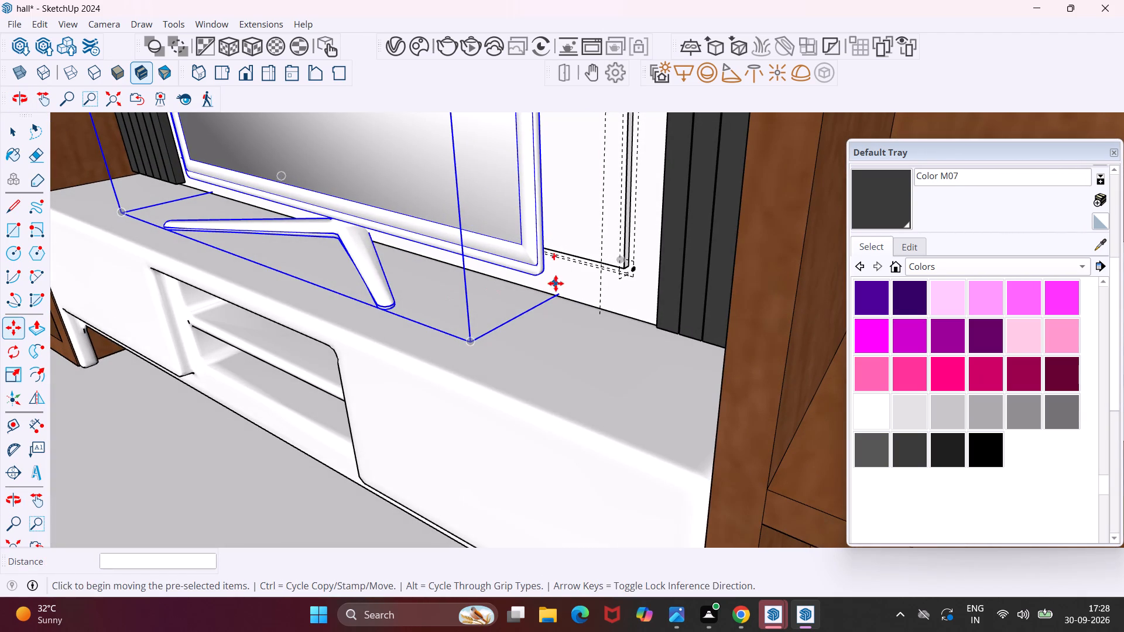
click(470, 340)
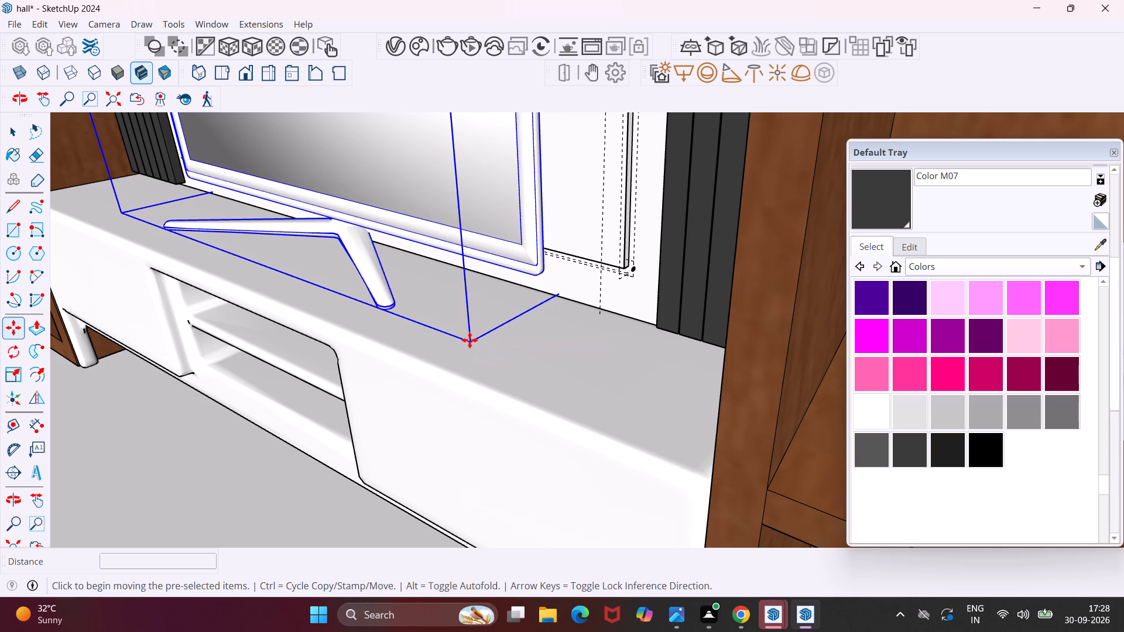
click(445, 360)
middle_drag(463, 310, 594, 302)
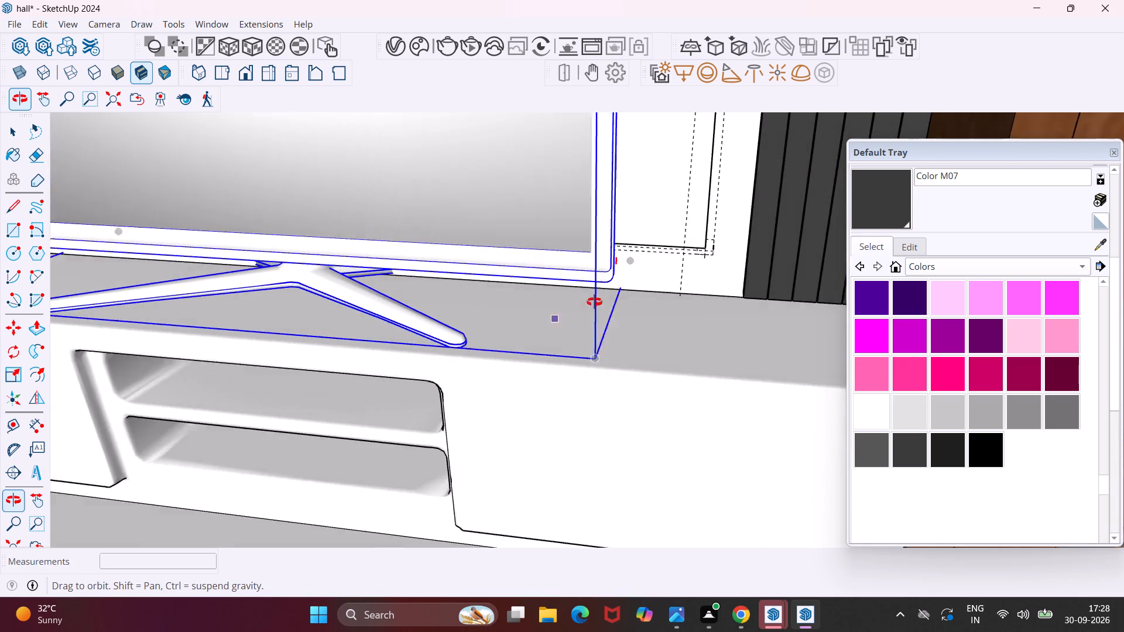
middle_drag(594, 302, 618, 303)
scroll(484, 304, down, 11)
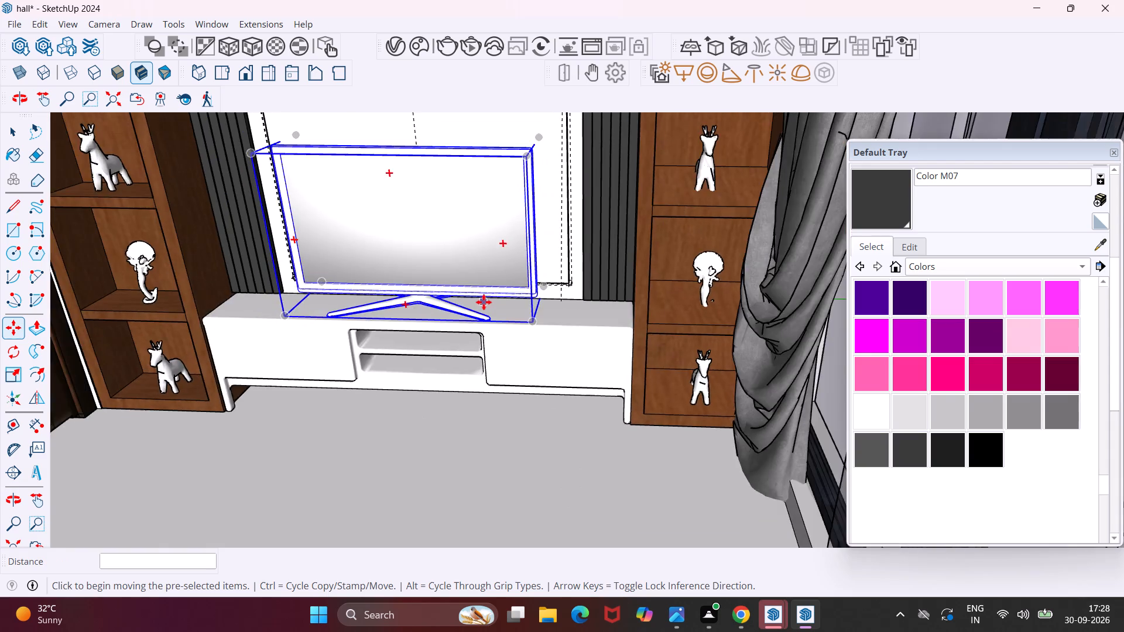
scroll(484, 301, down, 9)
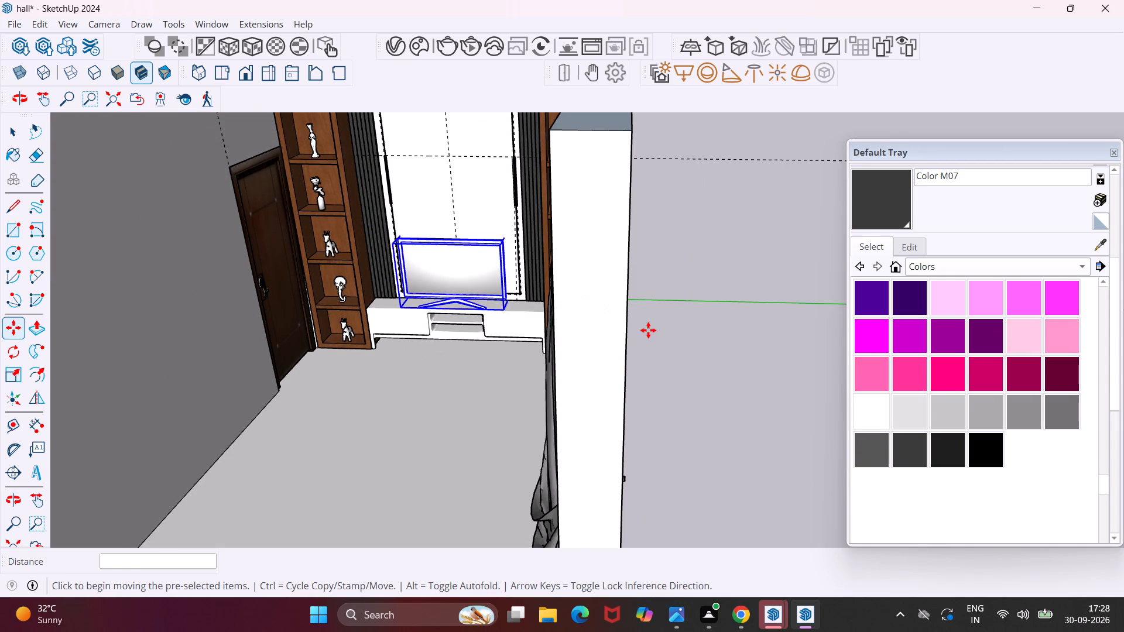
key(Escape)
key(space)
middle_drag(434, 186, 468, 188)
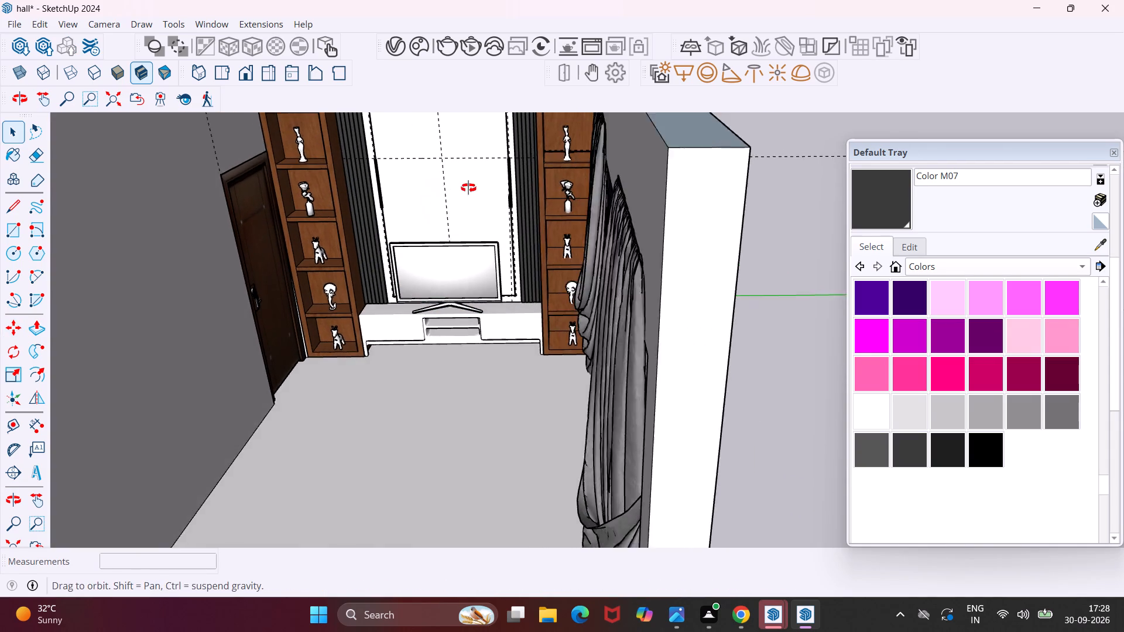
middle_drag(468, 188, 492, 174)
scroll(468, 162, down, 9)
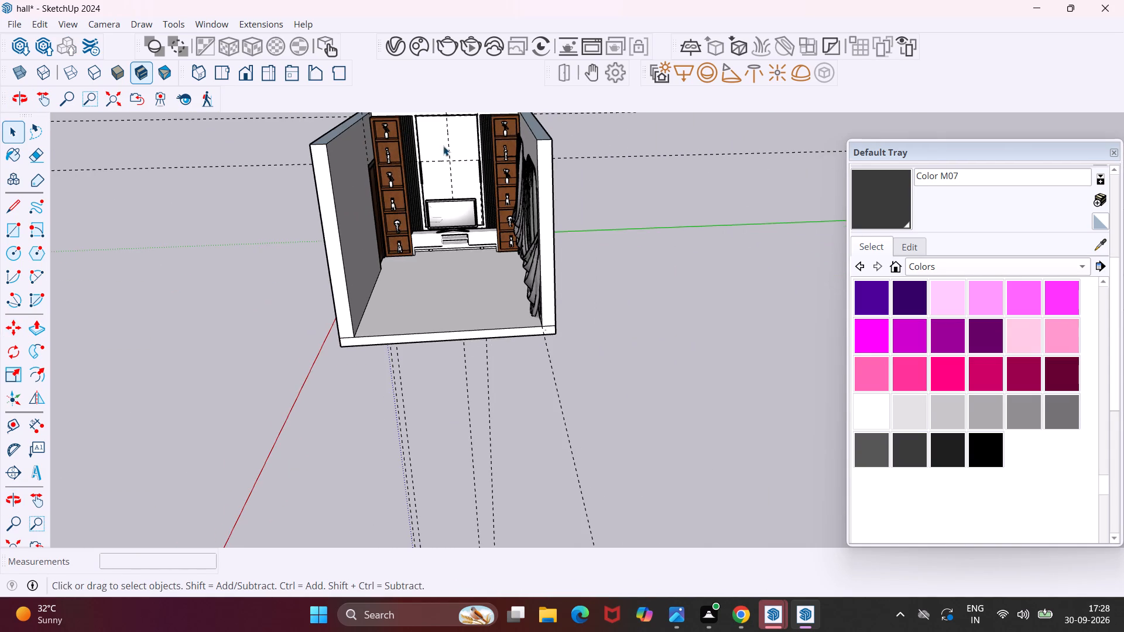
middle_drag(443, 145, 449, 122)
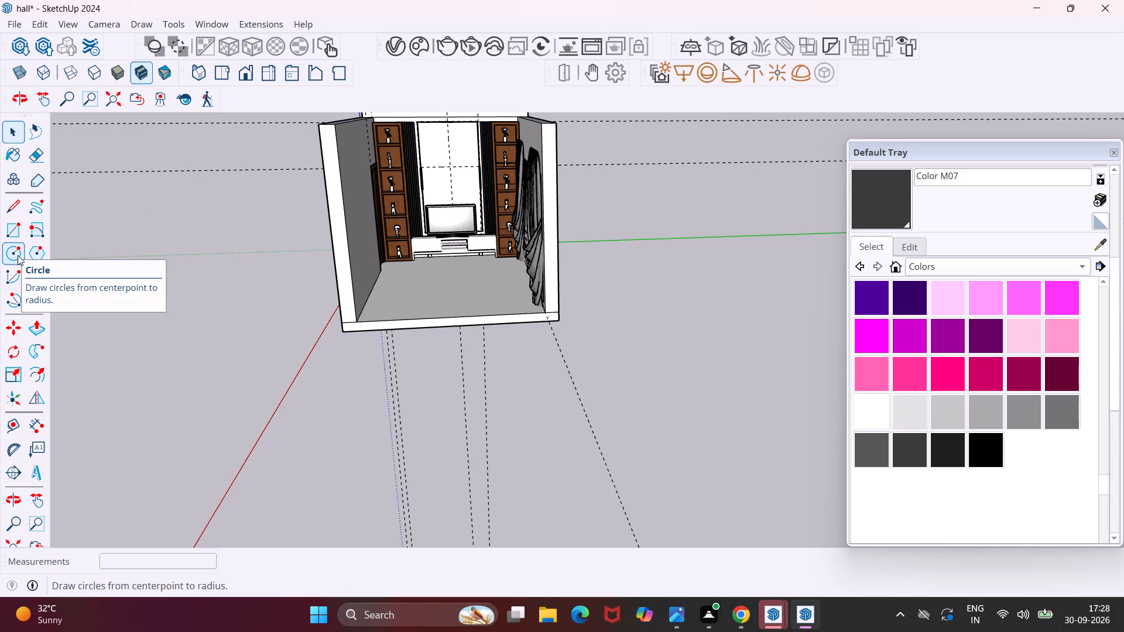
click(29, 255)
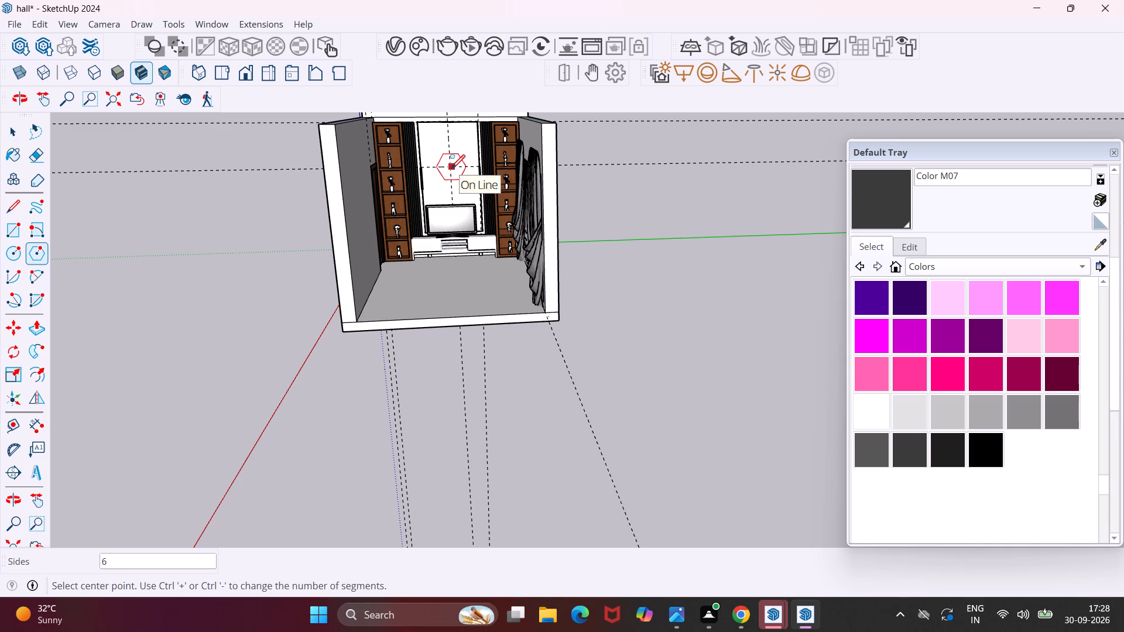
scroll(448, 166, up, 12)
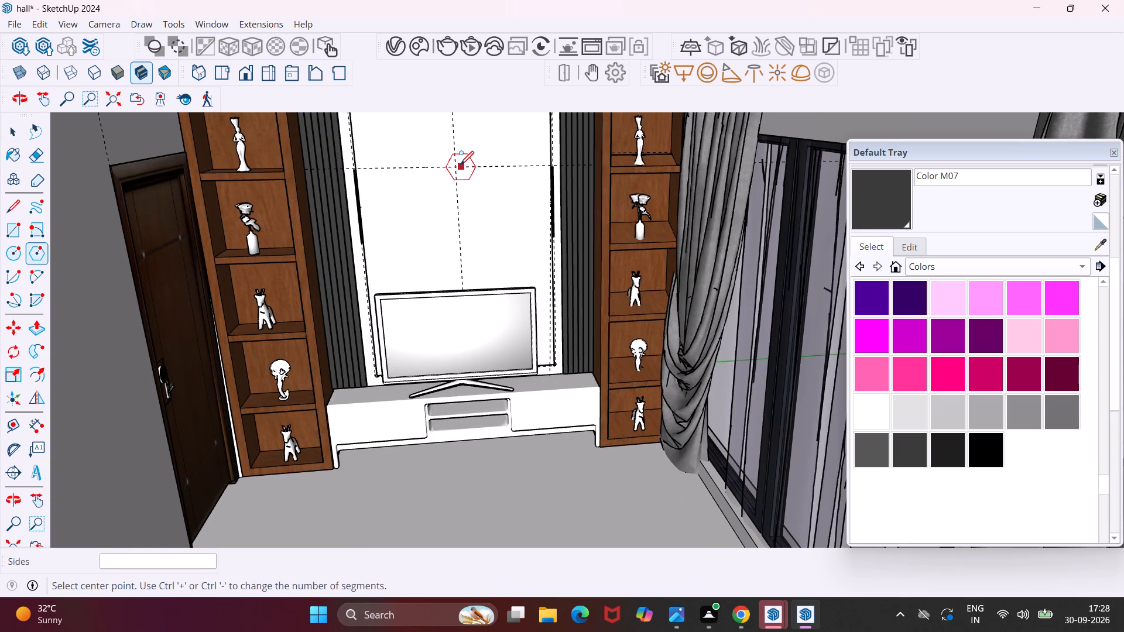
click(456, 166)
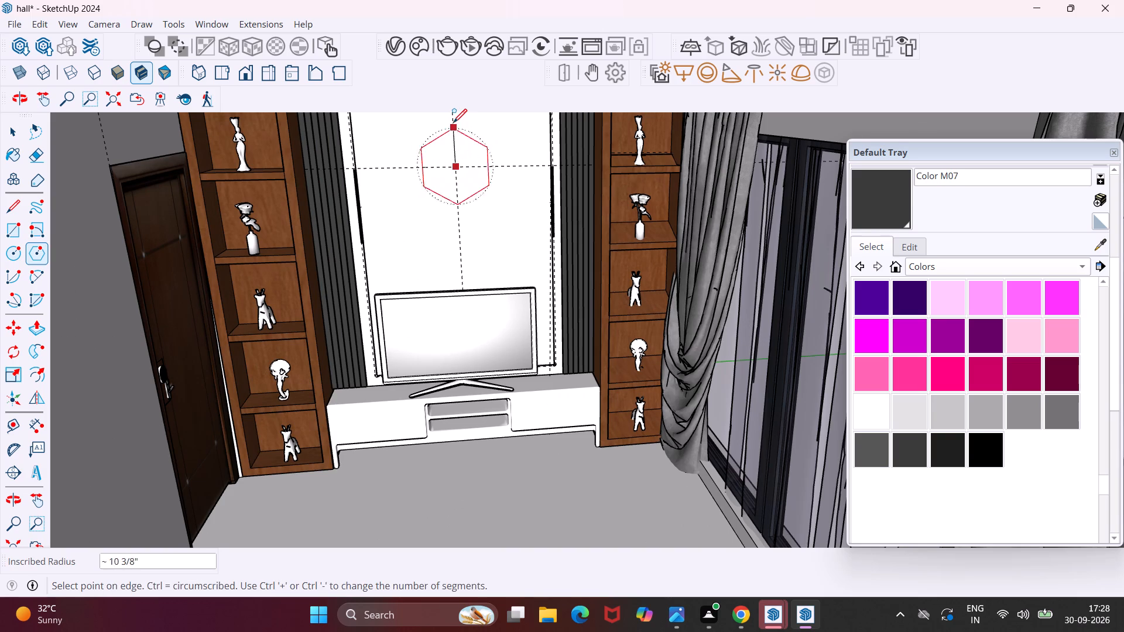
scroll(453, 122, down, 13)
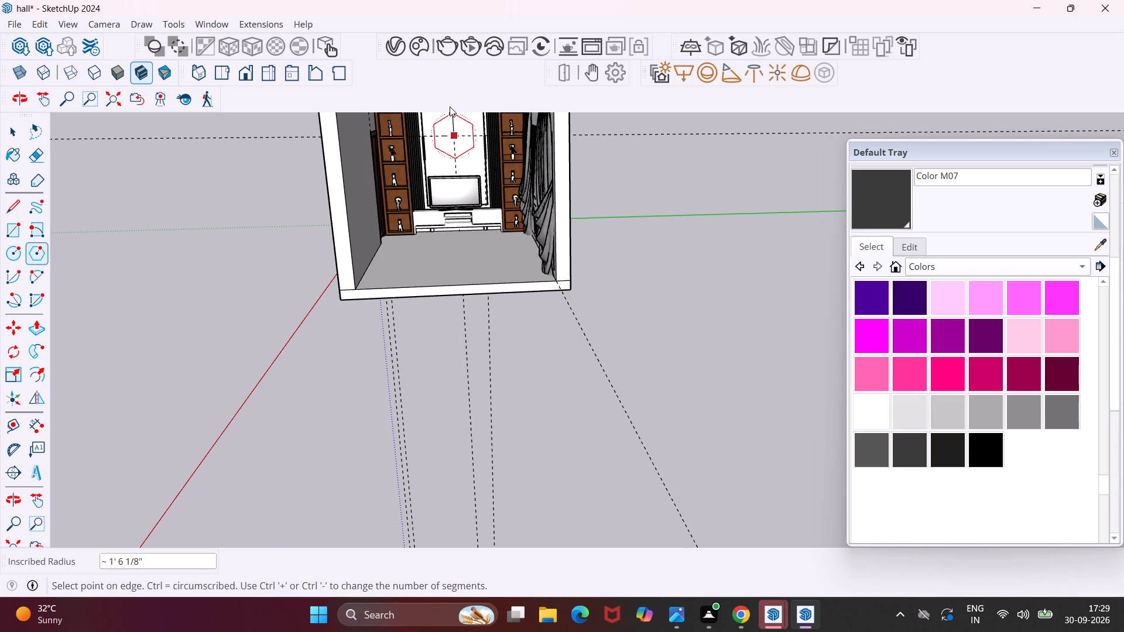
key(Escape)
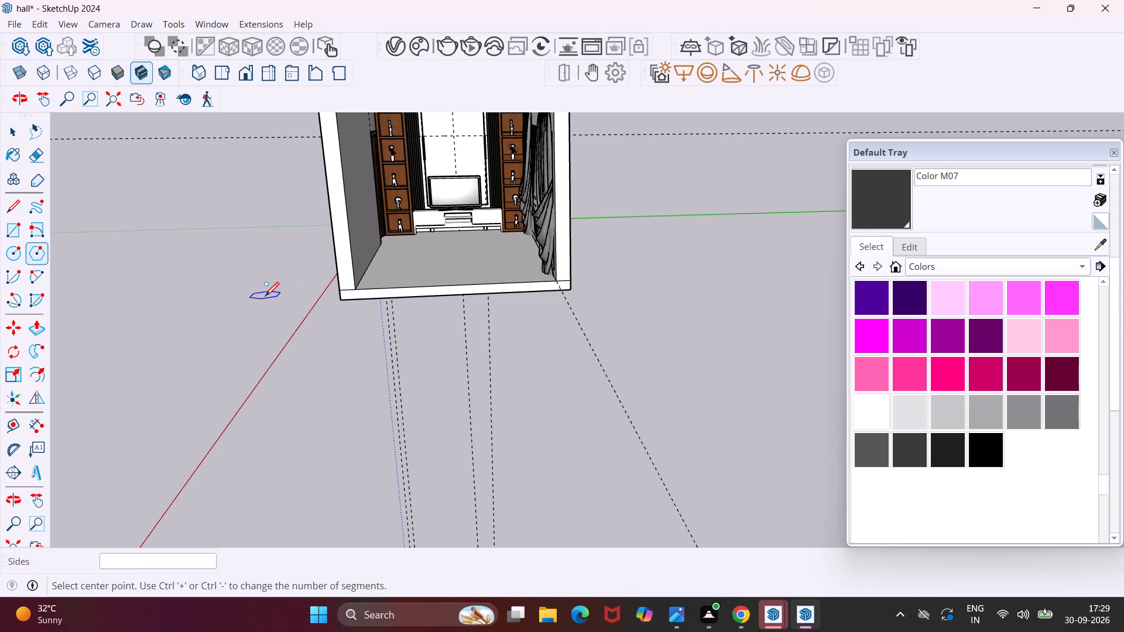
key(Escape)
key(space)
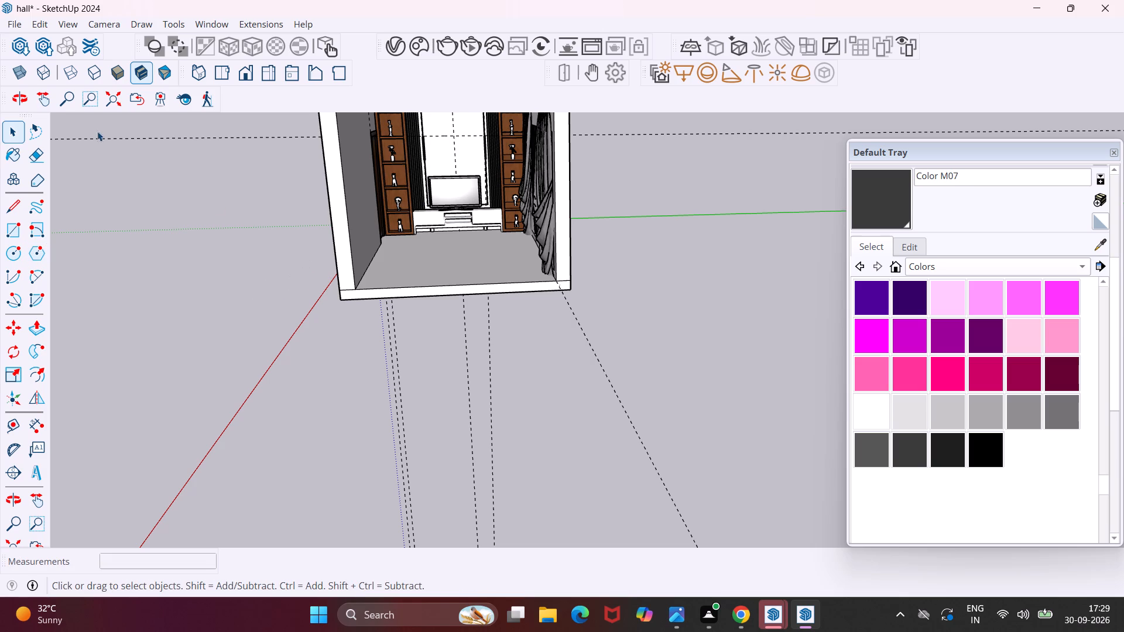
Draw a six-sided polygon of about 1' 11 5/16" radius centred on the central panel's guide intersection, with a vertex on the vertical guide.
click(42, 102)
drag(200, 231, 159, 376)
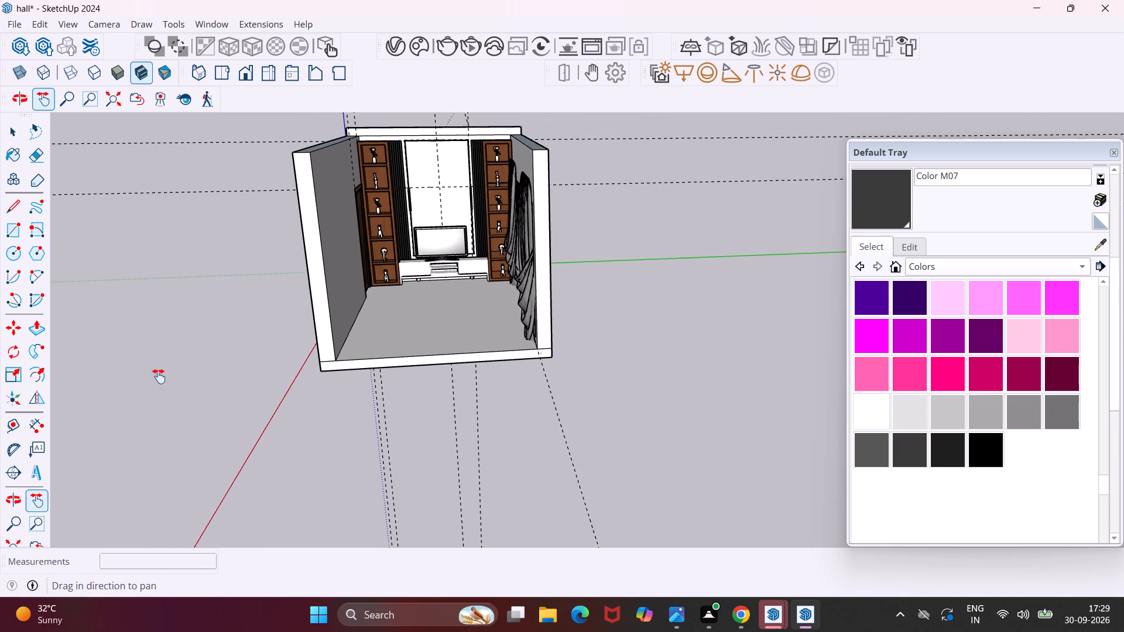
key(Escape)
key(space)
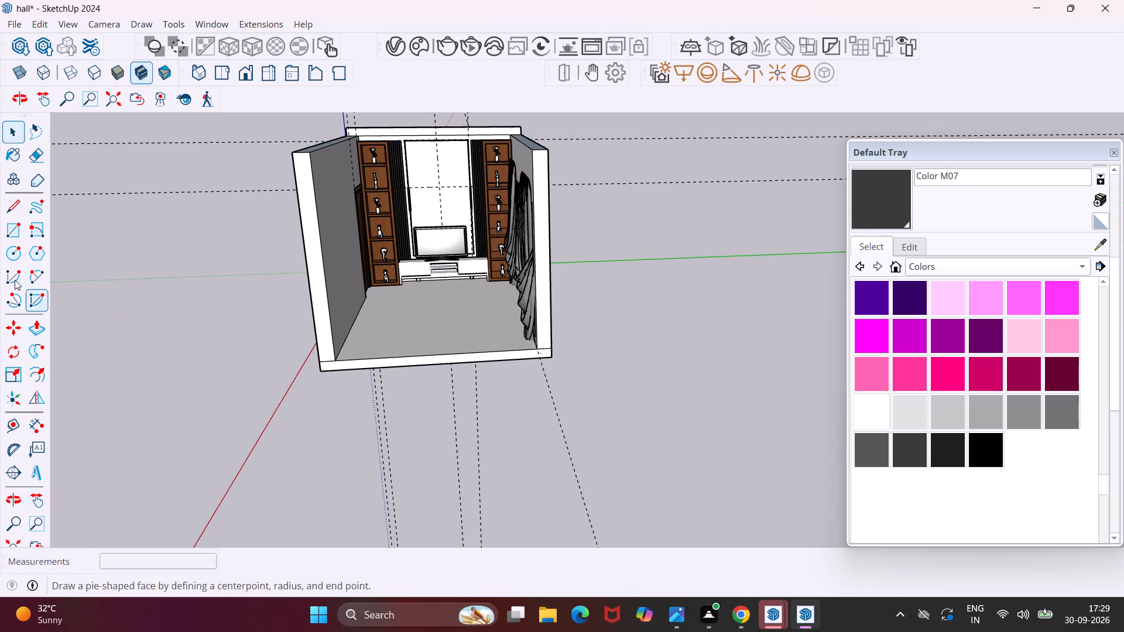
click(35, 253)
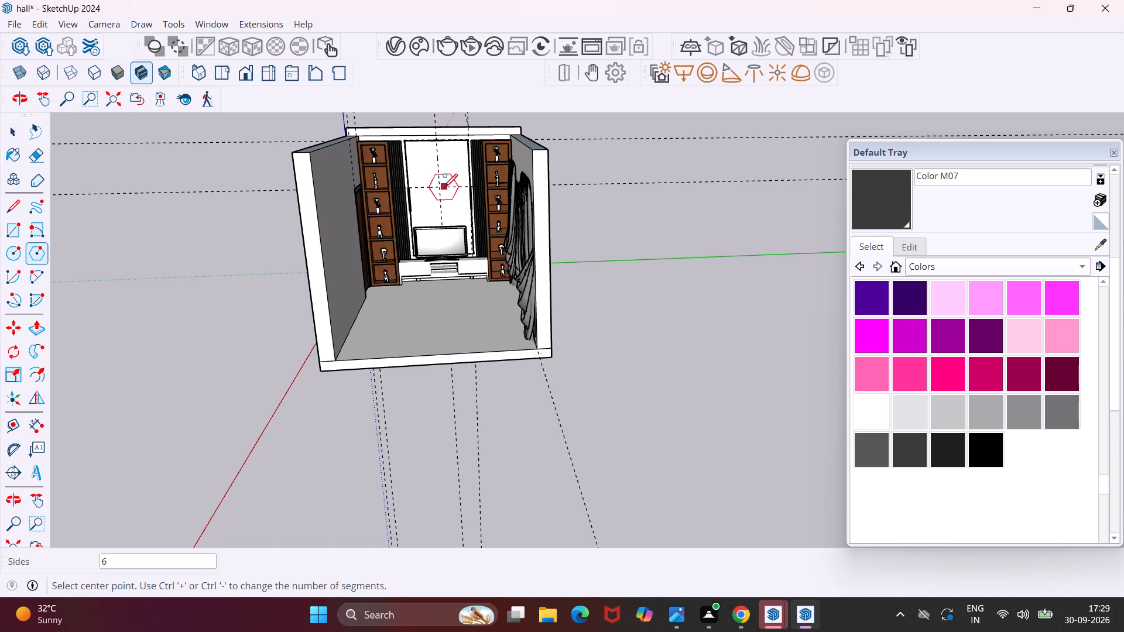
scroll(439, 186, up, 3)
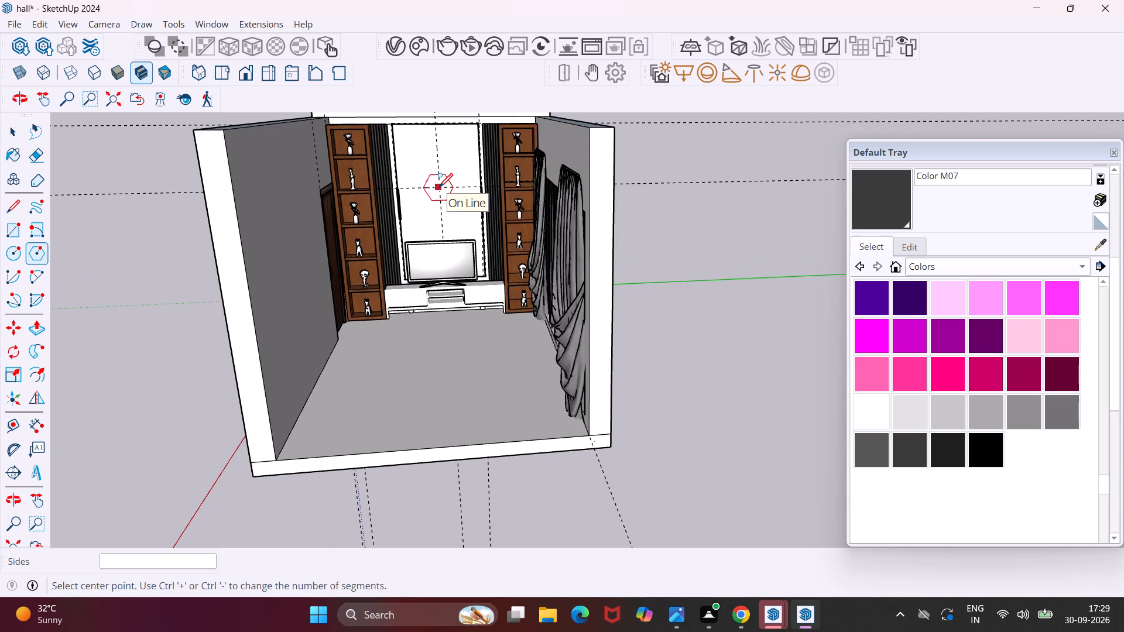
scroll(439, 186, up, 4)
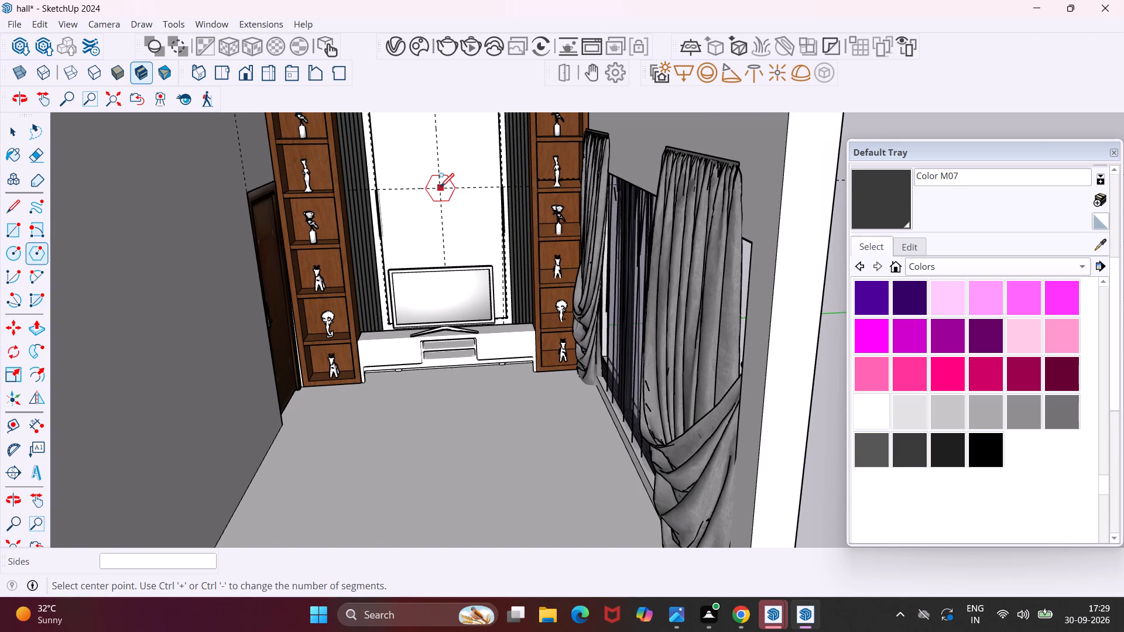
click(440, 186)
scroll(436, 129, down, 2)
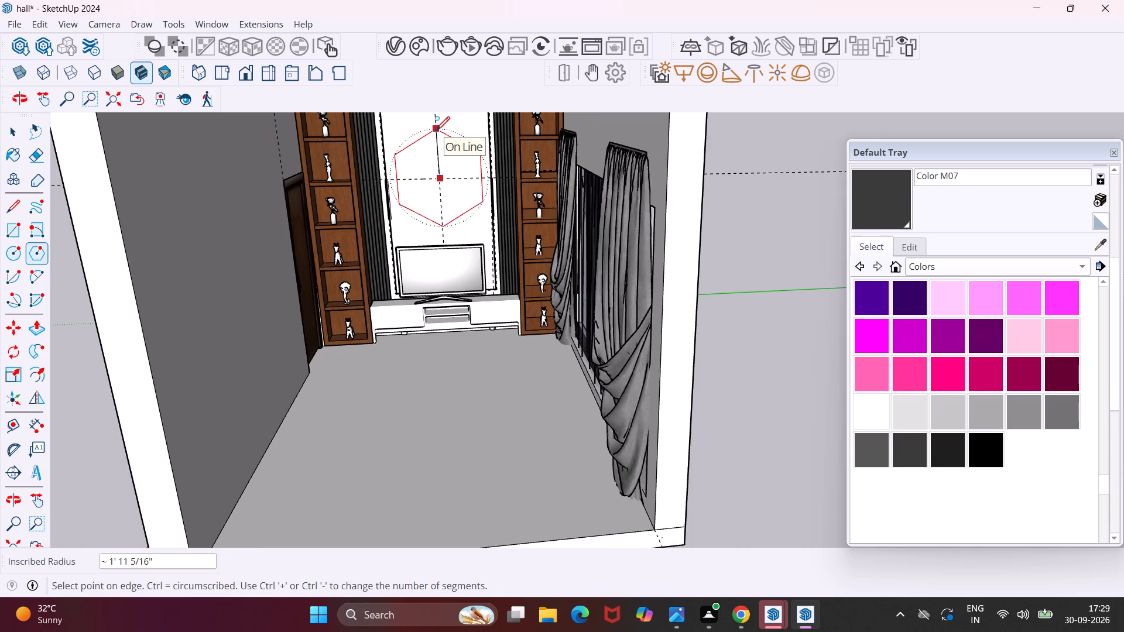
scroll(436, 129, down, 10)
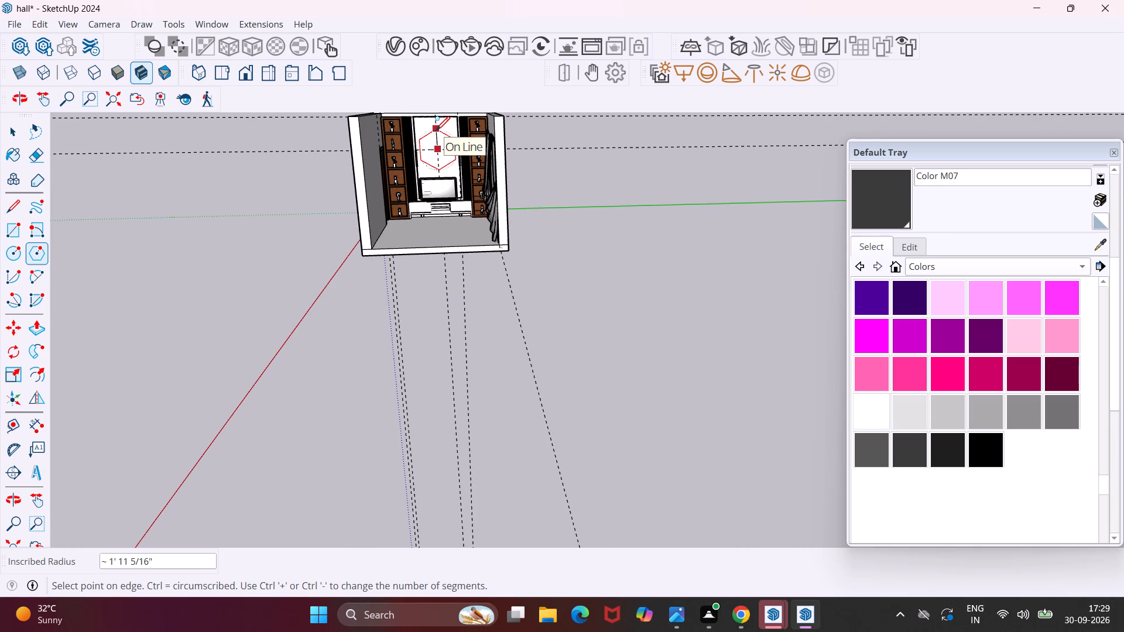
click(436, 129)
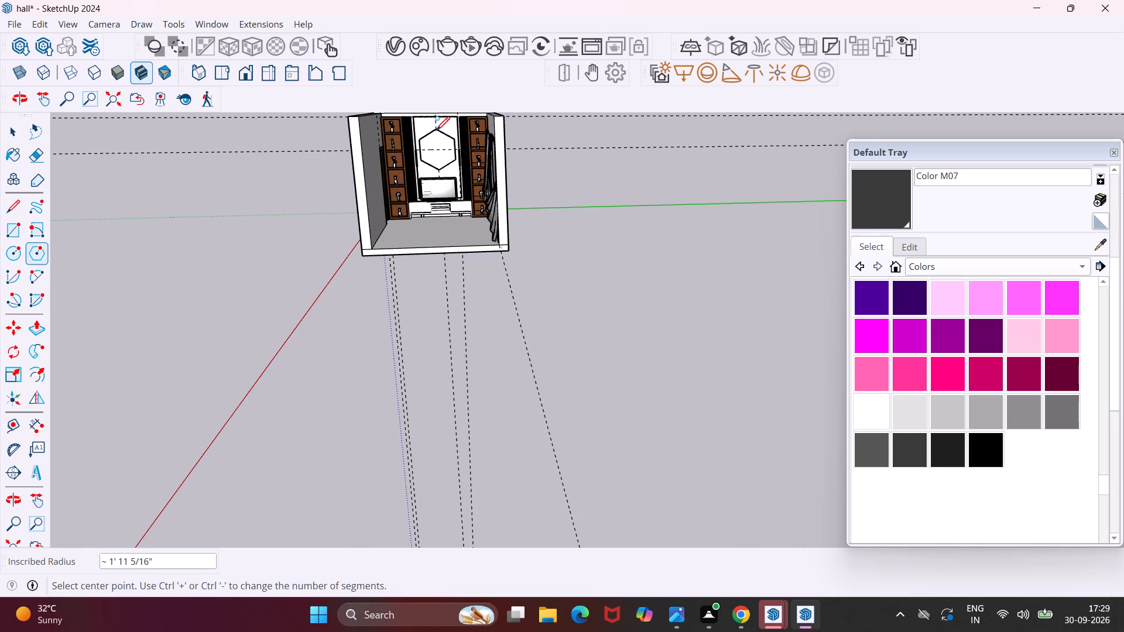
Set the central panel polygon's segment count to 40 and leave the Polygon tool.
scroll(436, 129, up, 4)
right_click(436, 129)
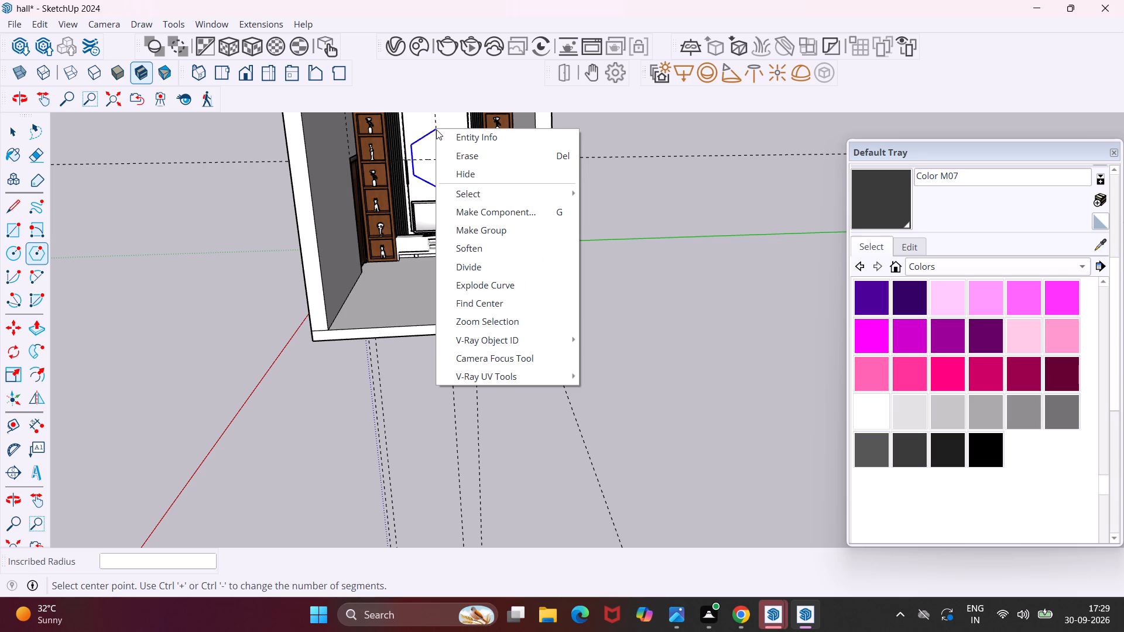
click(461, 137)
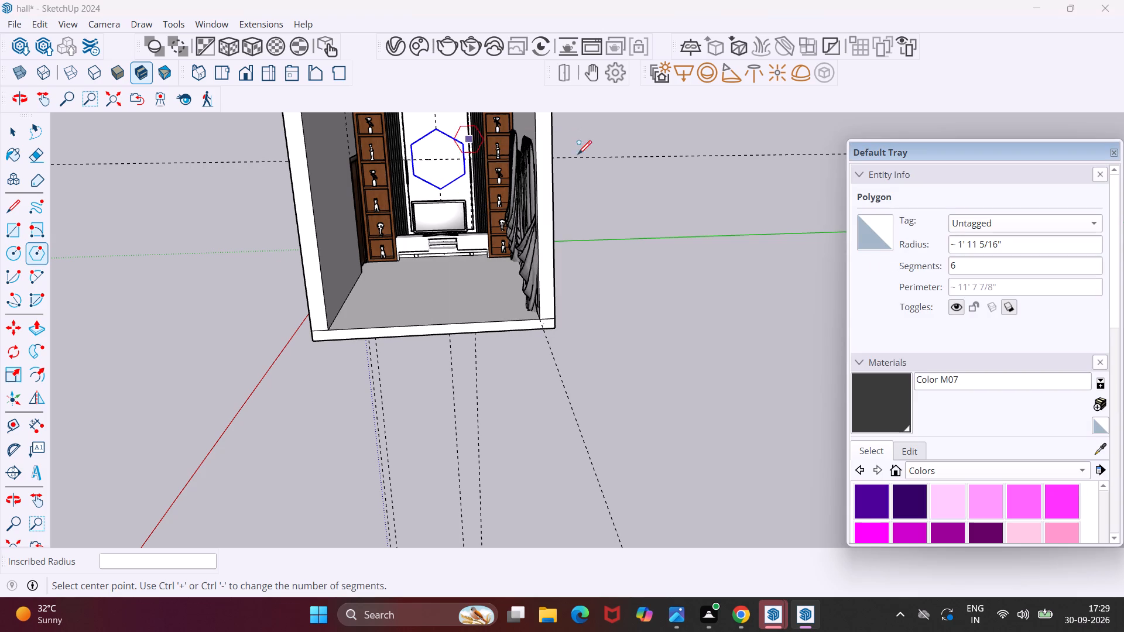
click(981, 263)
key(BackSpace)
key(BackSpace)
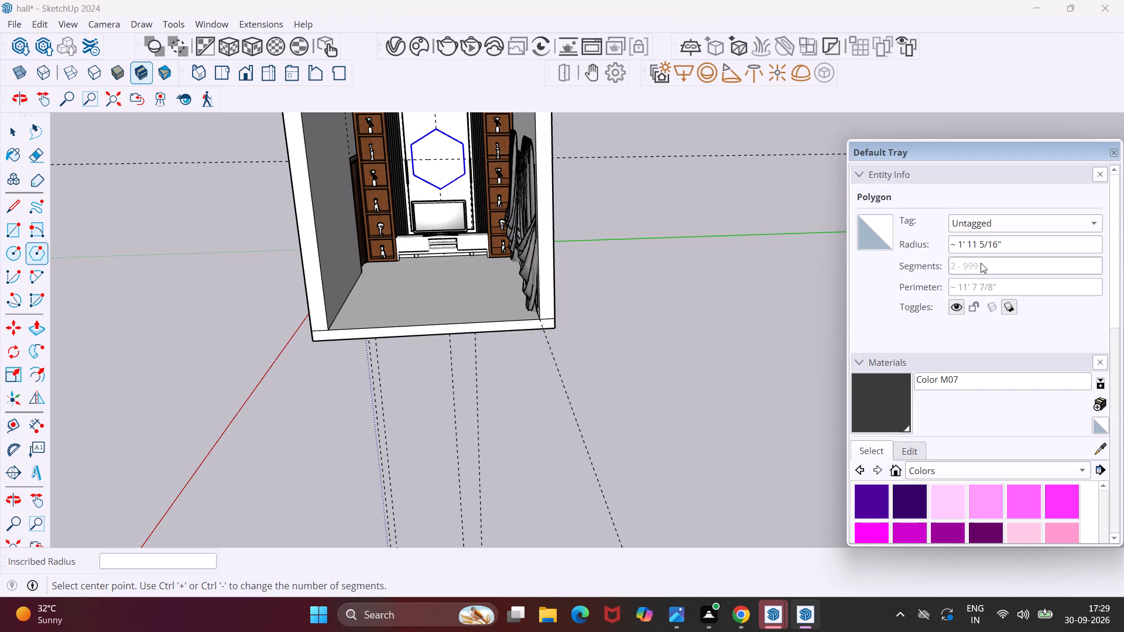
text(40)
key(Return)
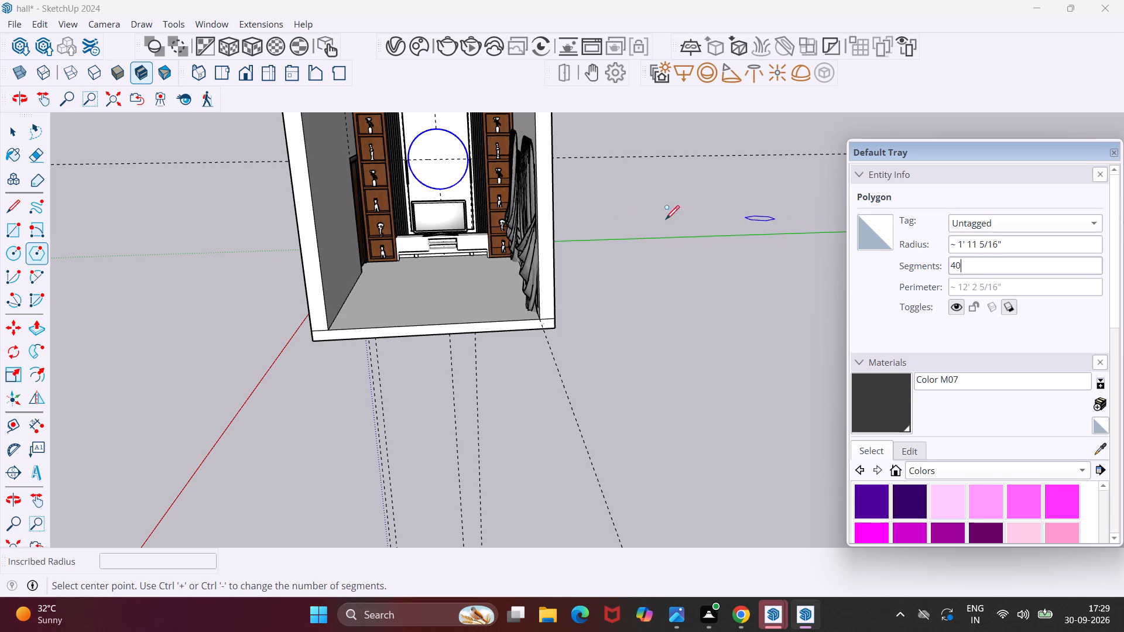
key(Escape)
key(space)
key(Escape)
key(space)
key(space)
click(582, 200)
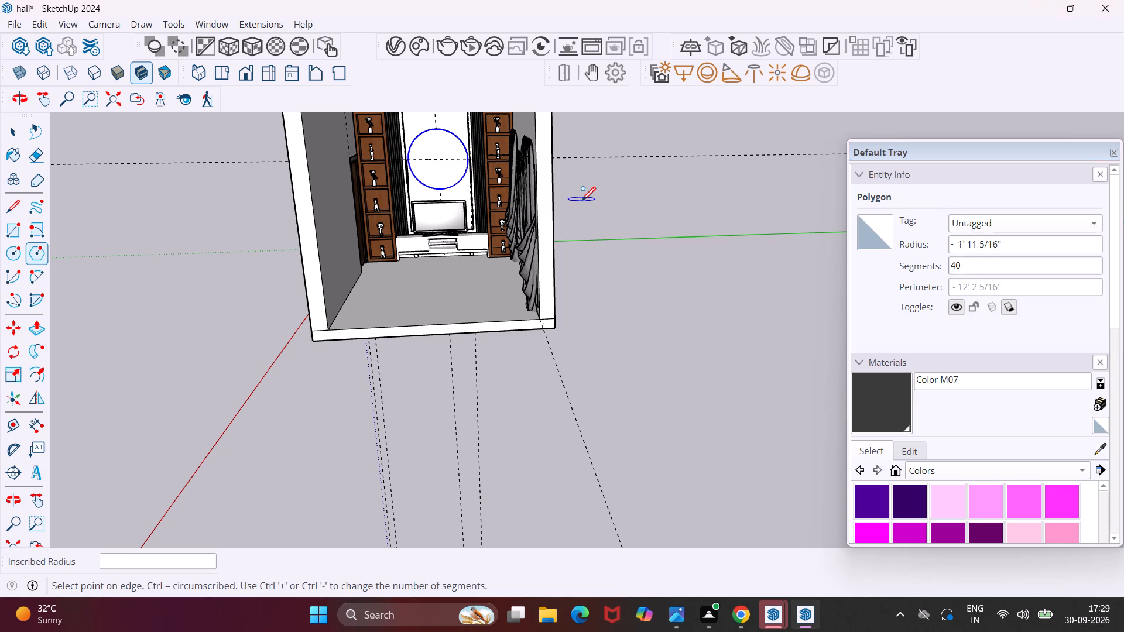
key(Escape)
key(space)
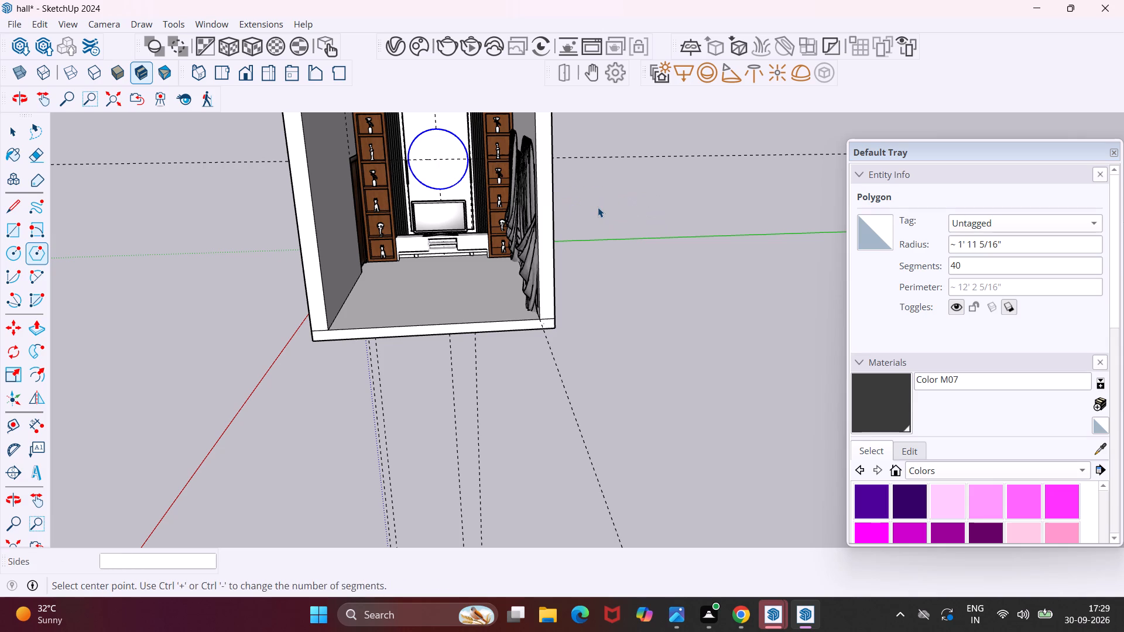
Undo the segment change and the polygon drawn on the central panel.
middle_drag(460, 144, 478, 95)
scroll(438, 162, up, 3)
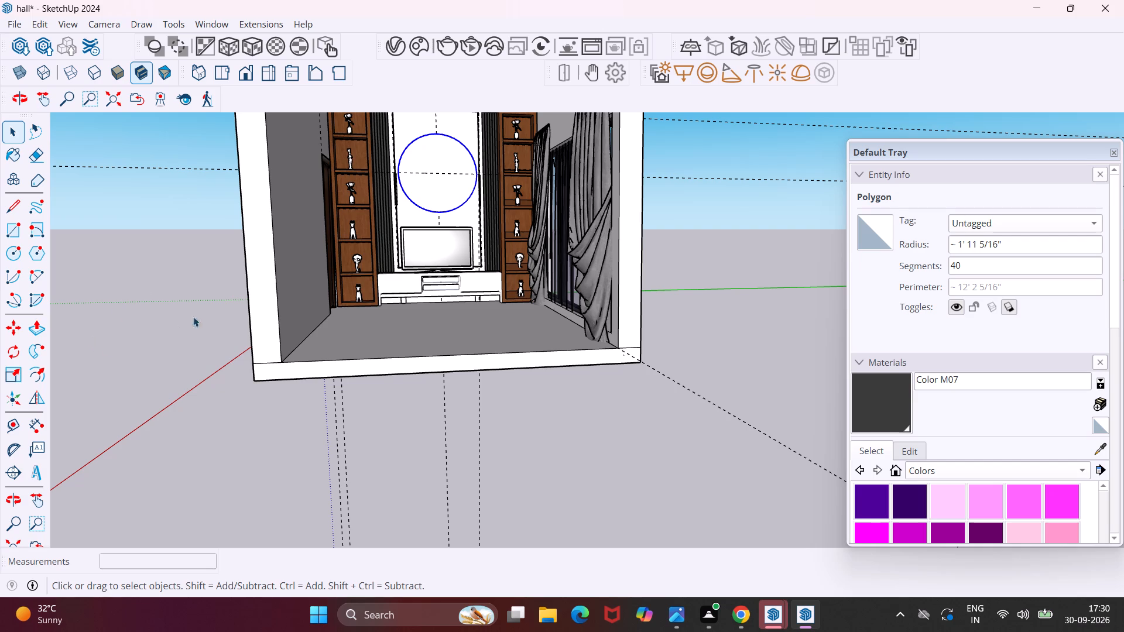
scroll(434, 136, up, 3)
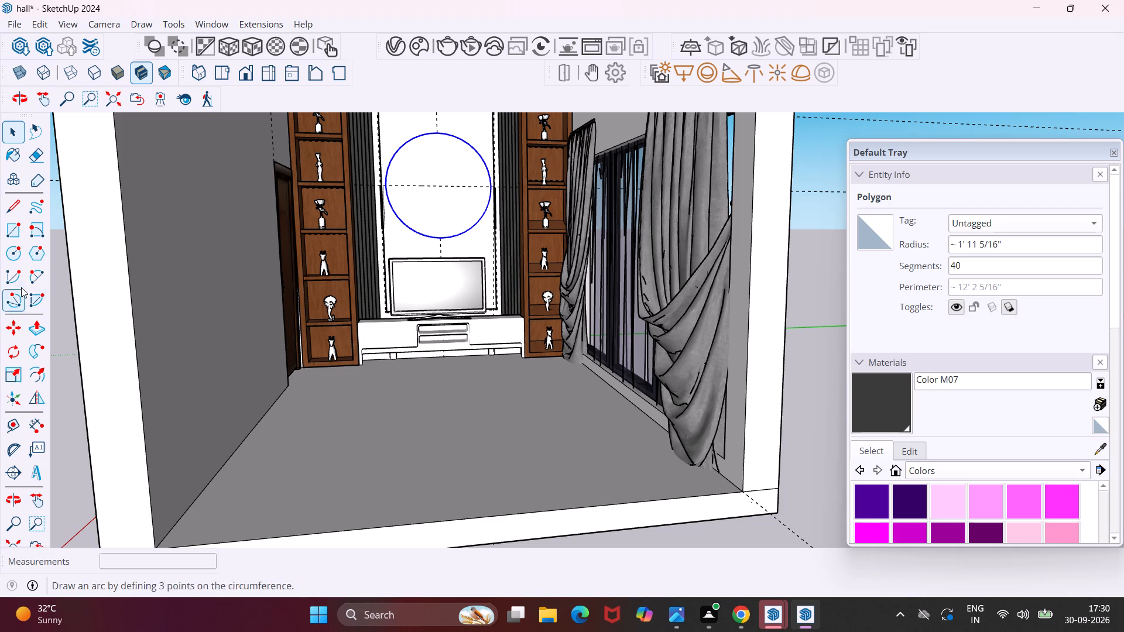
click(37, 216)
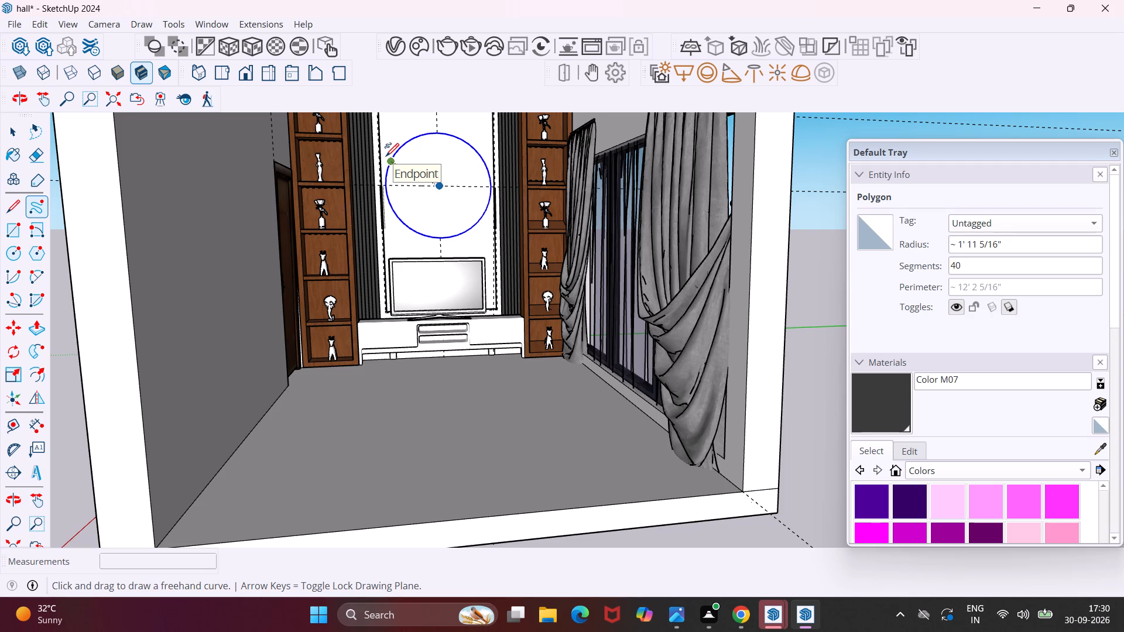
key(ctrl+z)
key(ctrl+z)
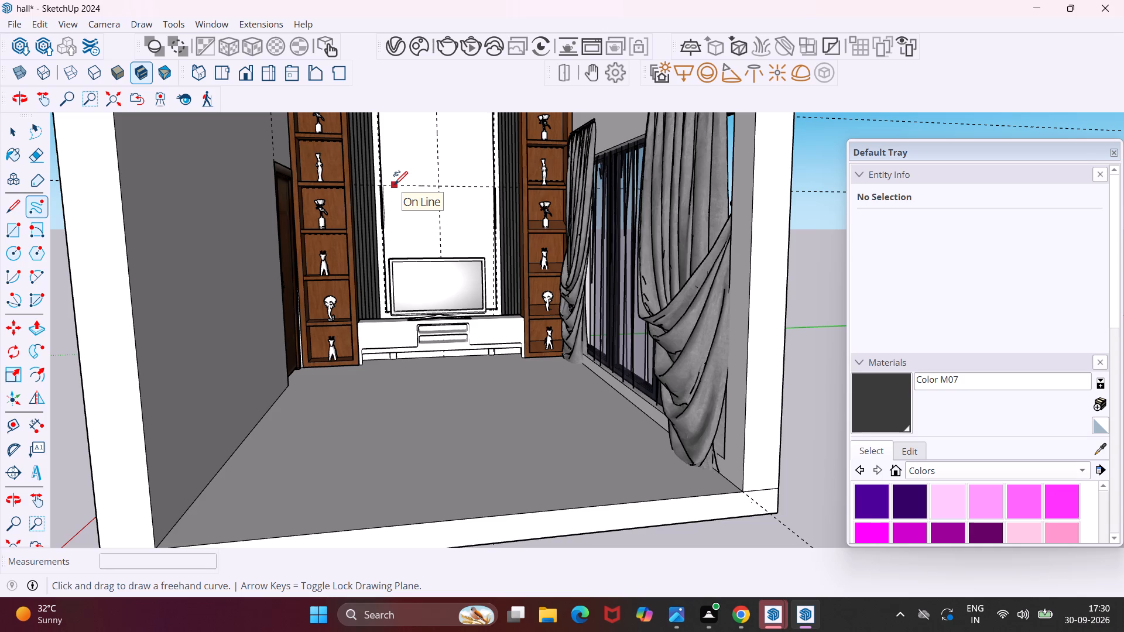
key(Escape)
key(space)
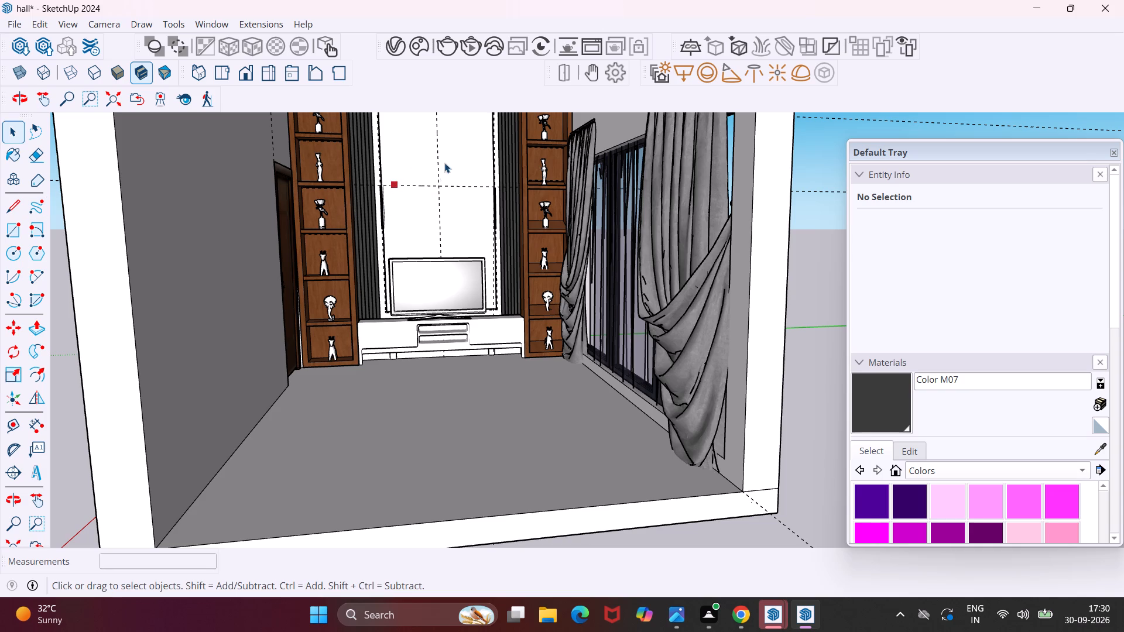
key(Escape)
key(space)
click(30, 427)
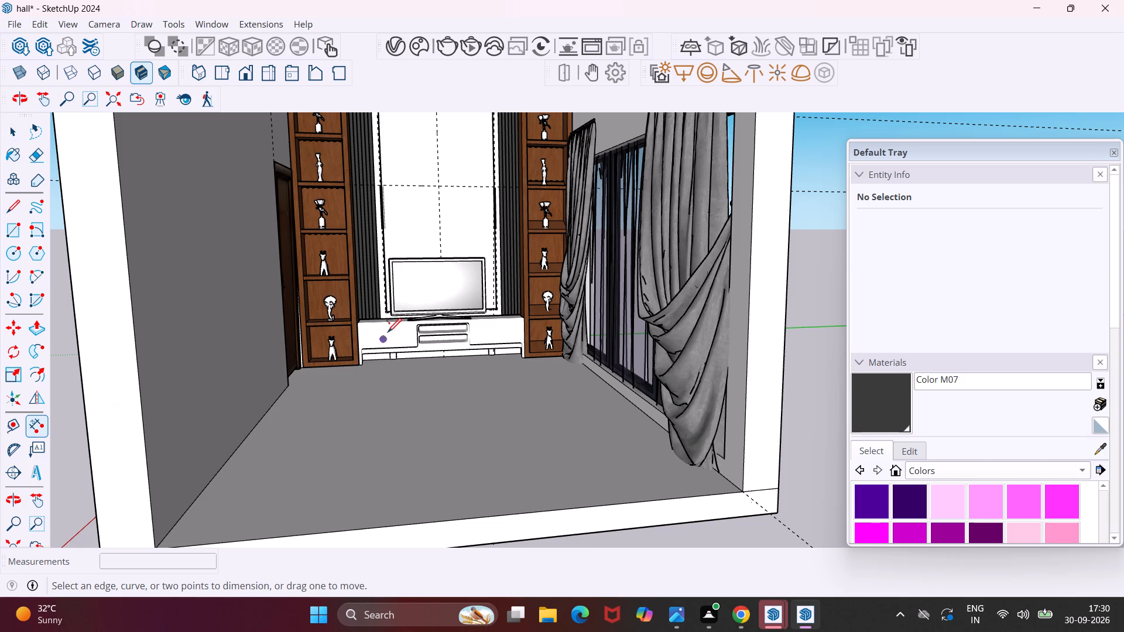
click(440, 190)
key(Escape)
Add vertical guides on the central panel about 1' 8 7/16" toward the door side and 1' 7 1/8" toward the curtain side of the centre guide.
click(12, 427)
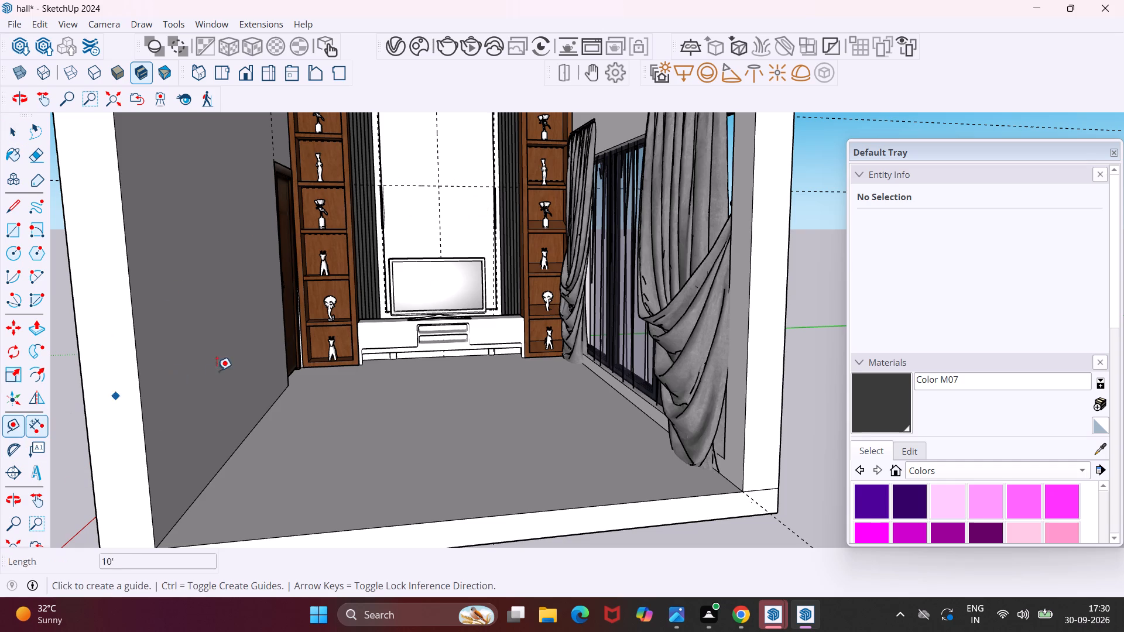
click(439, 185)
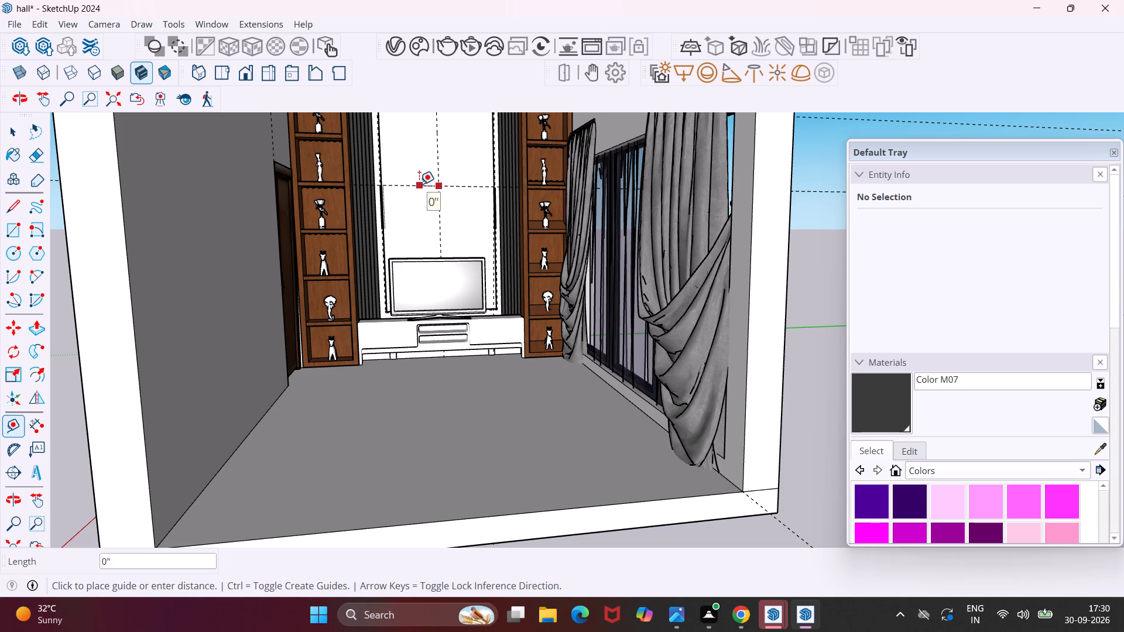
key(Escape)
click(437, 209)
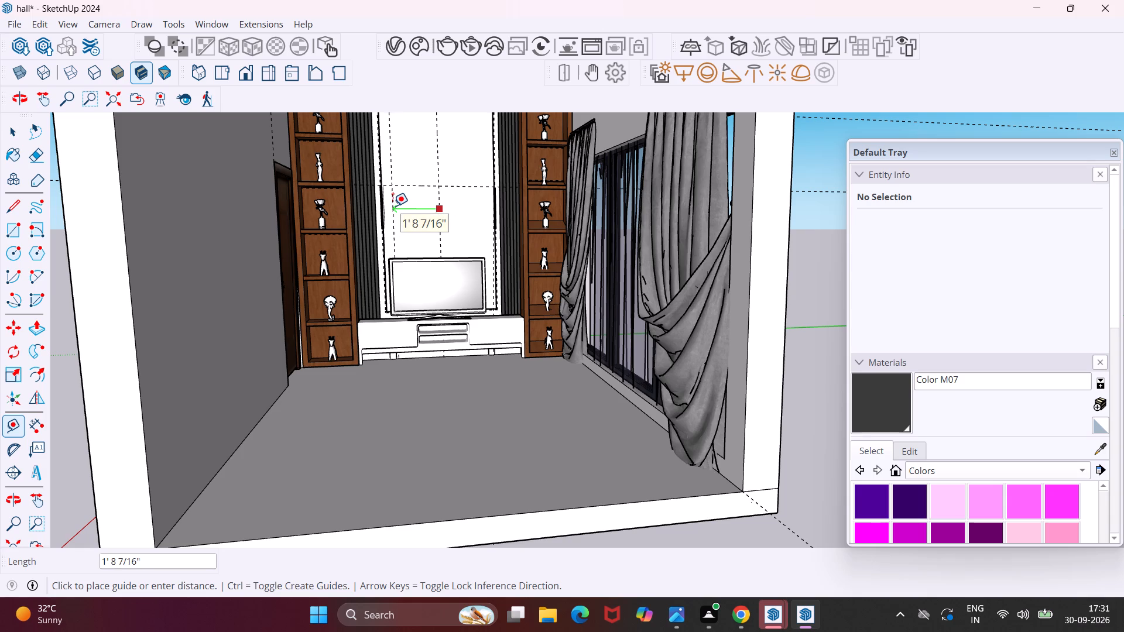
click(393, 206)
click(438, 212)
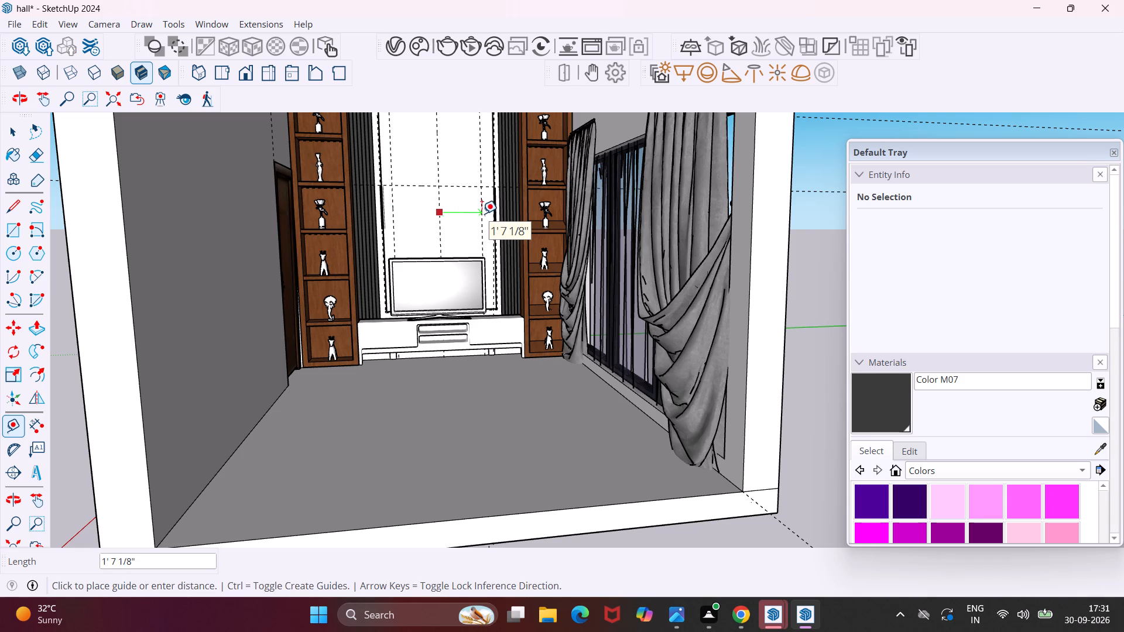
click(482, 214)
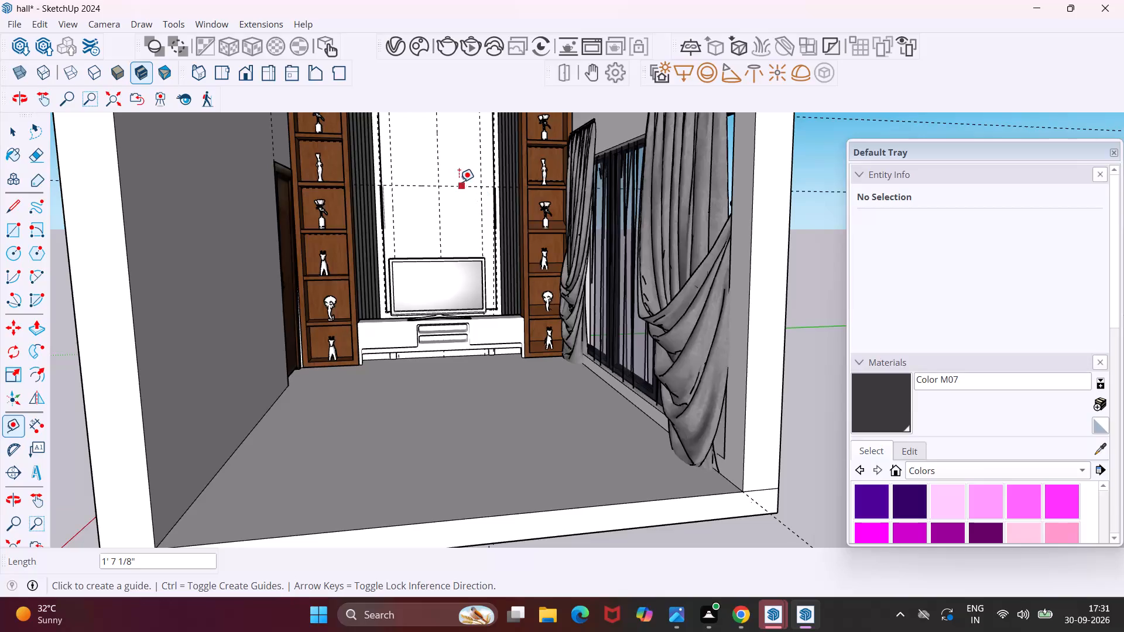
Add horizontal guides on the central panel about 2' 2 1/16" above and 2' 2 1/2" below the horizontal centre guide.
click(454, 184)
scroll(447, 146, down, 3)
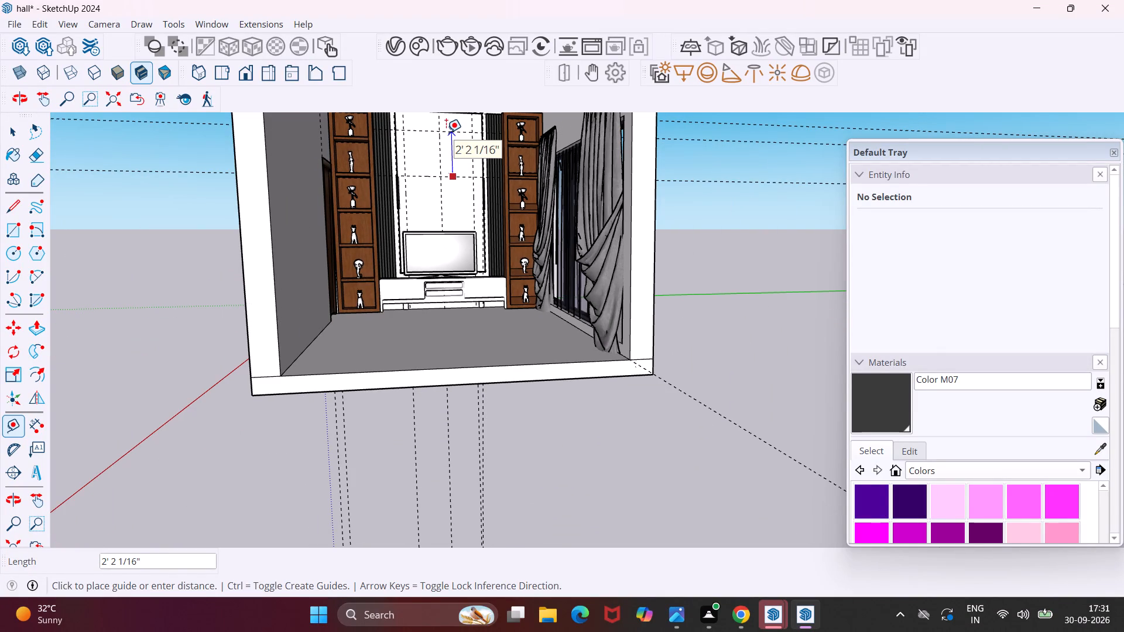
click(446, 132)
click(450, 174)
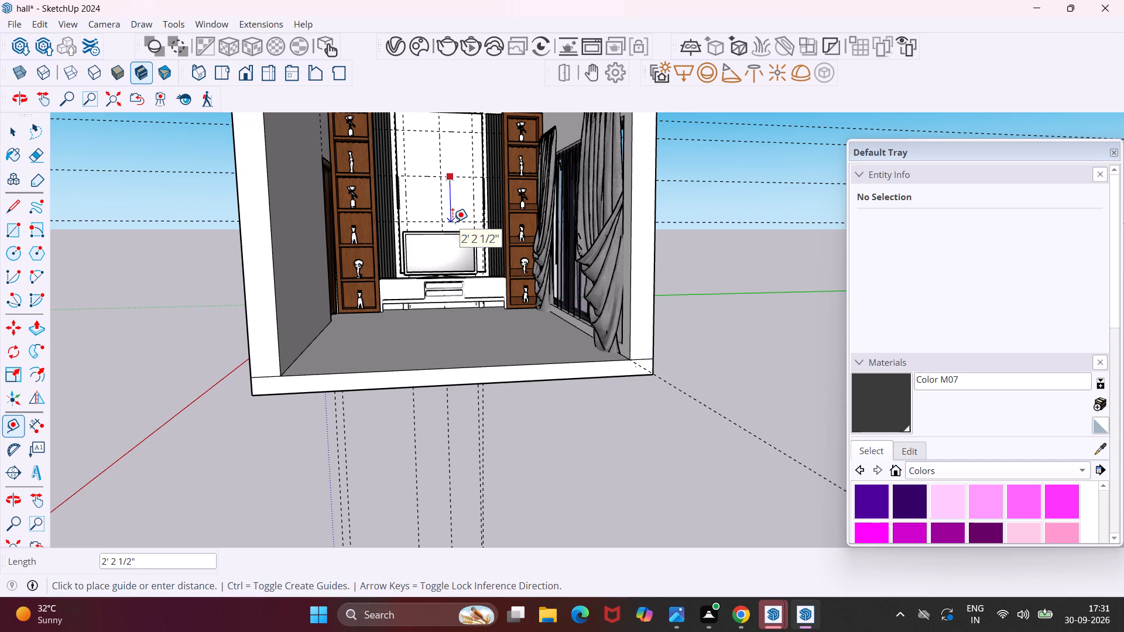
click(453, 222)
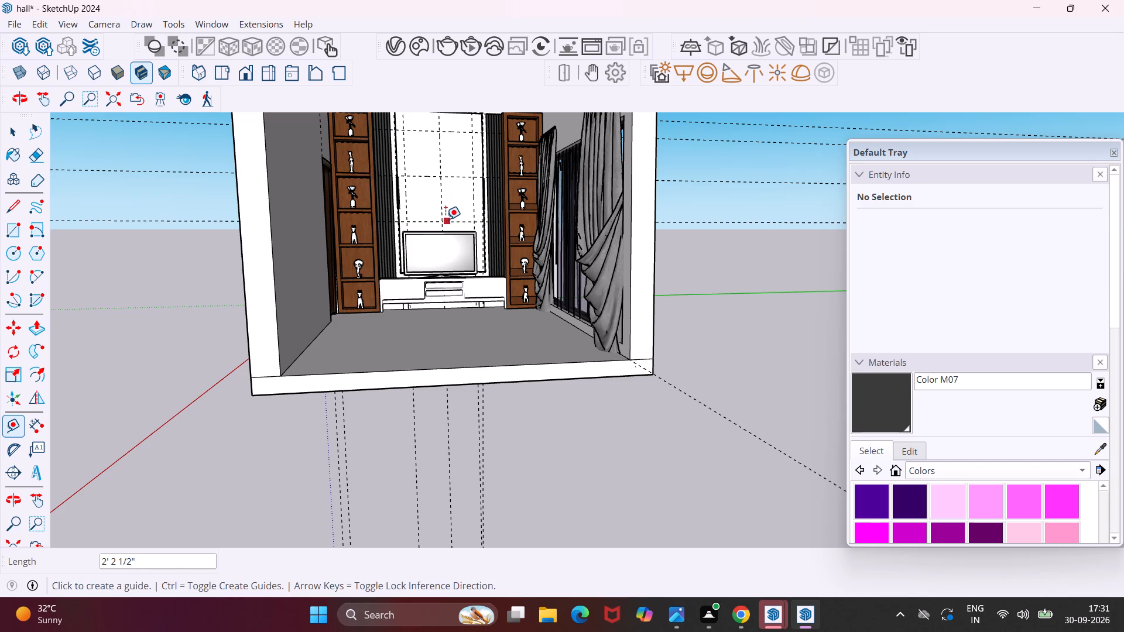
key(Escape)
key(space)
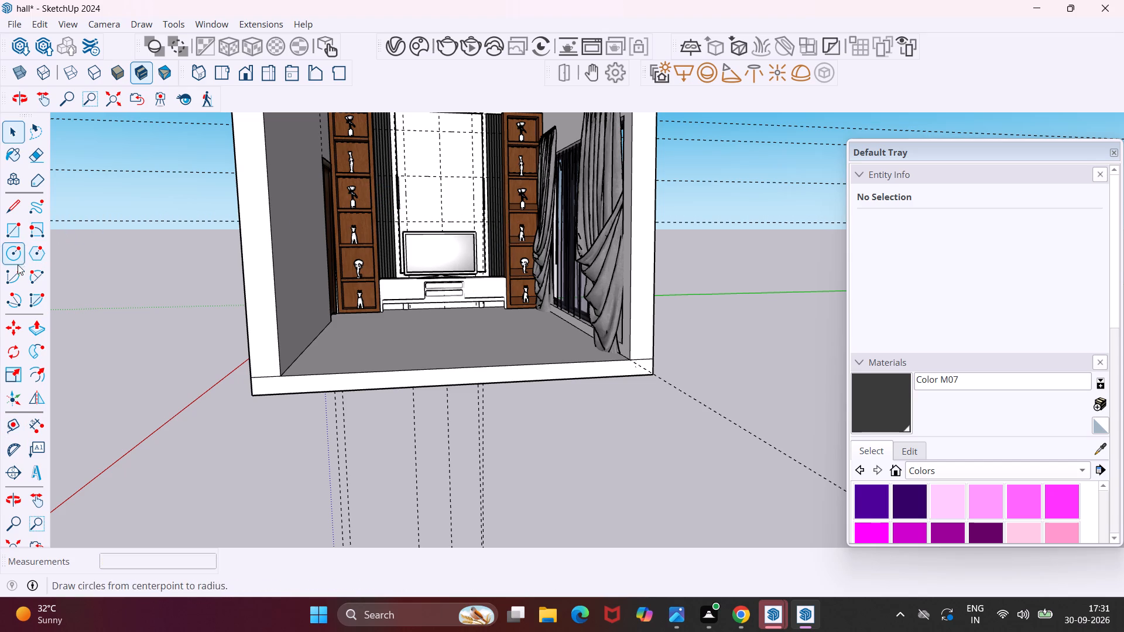
Draw a two-point arc from the door-side and horizontal centre guides' crossing to the vertical centre and lower guides' crossing, bulging outward about 6 3/8".
click(40, 270)
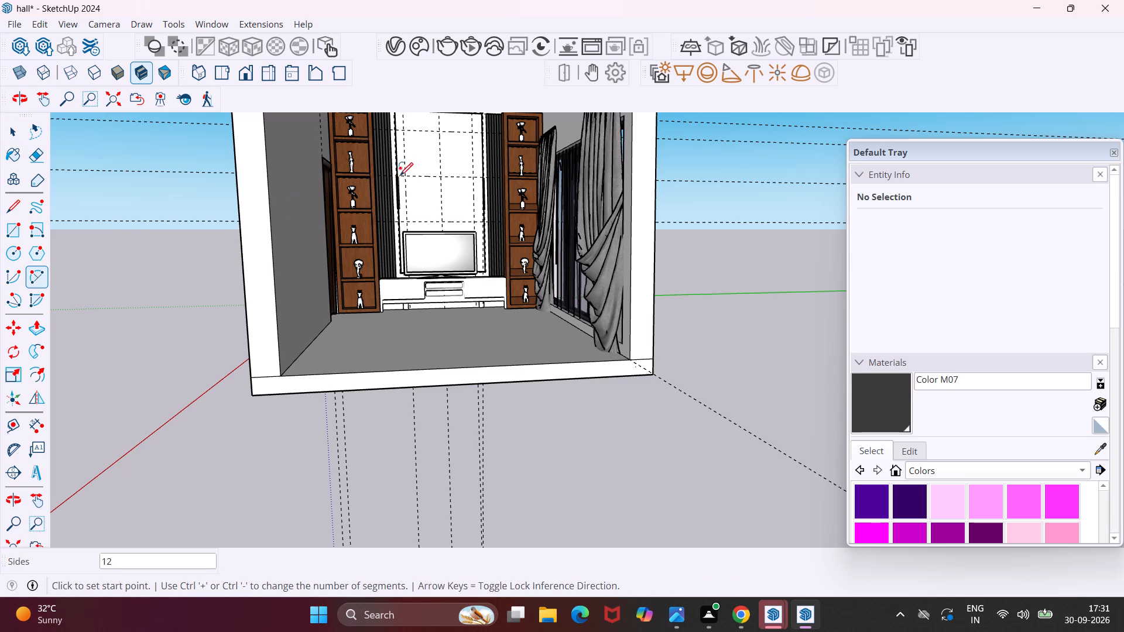
click(403, 176)
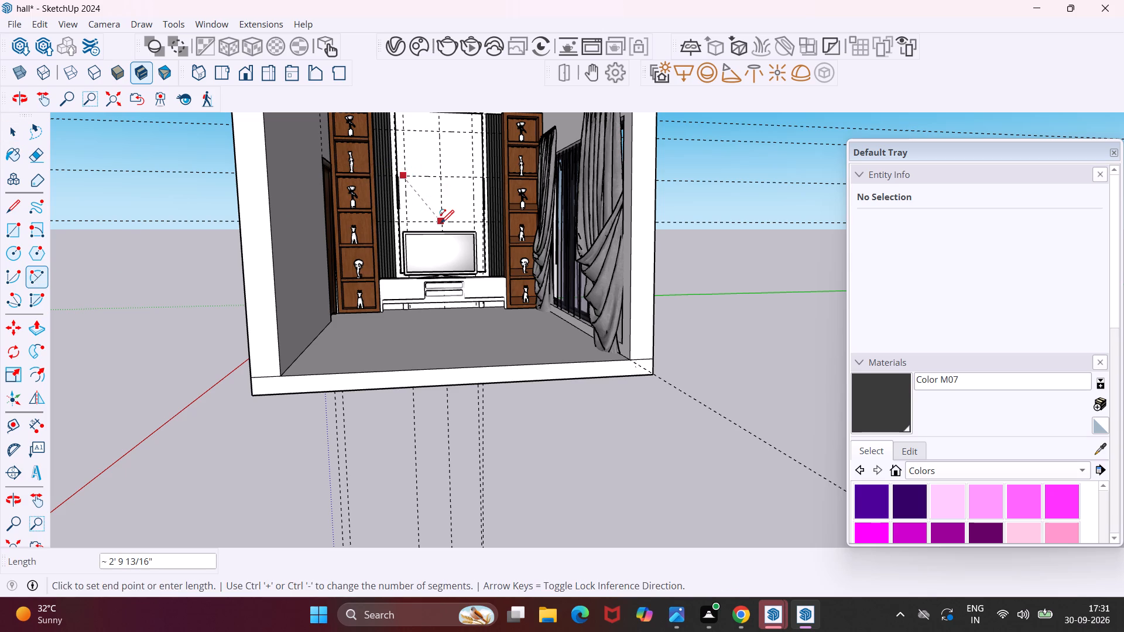
scroll(437, 222, up, 2)
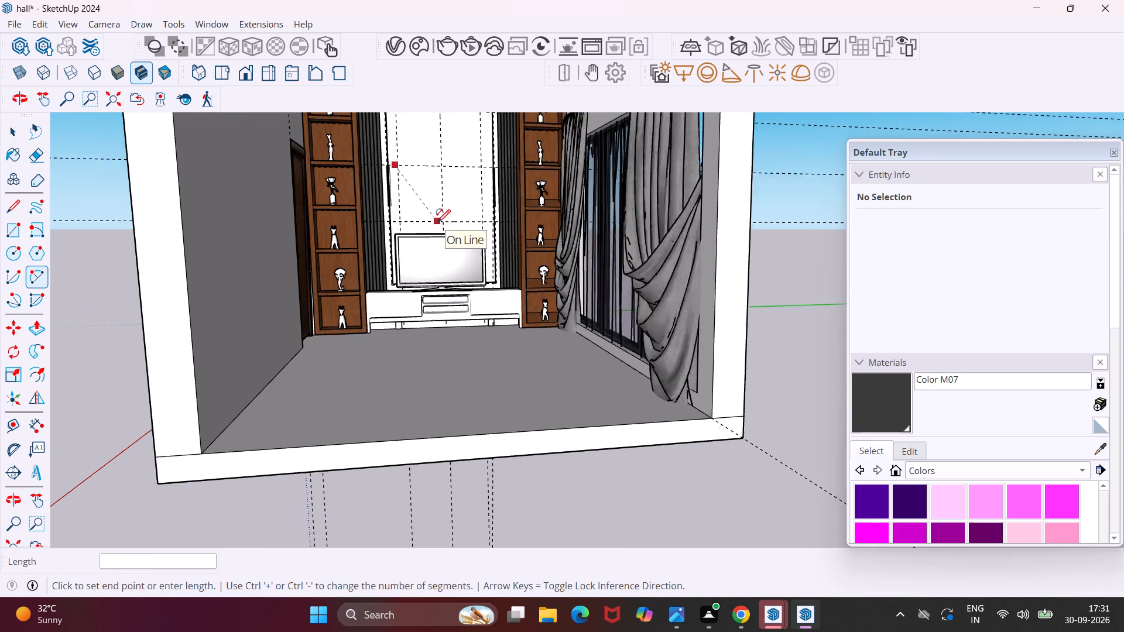
scroll(437, 222, up, 5)
key(Escape)
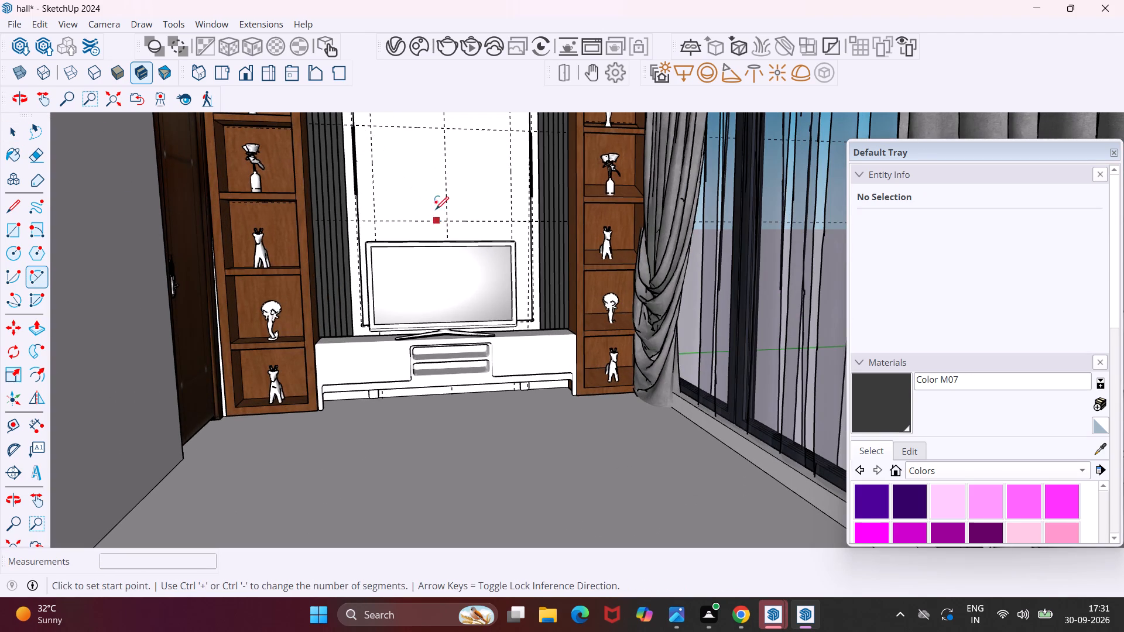
scroll(373, 128, up, 6)
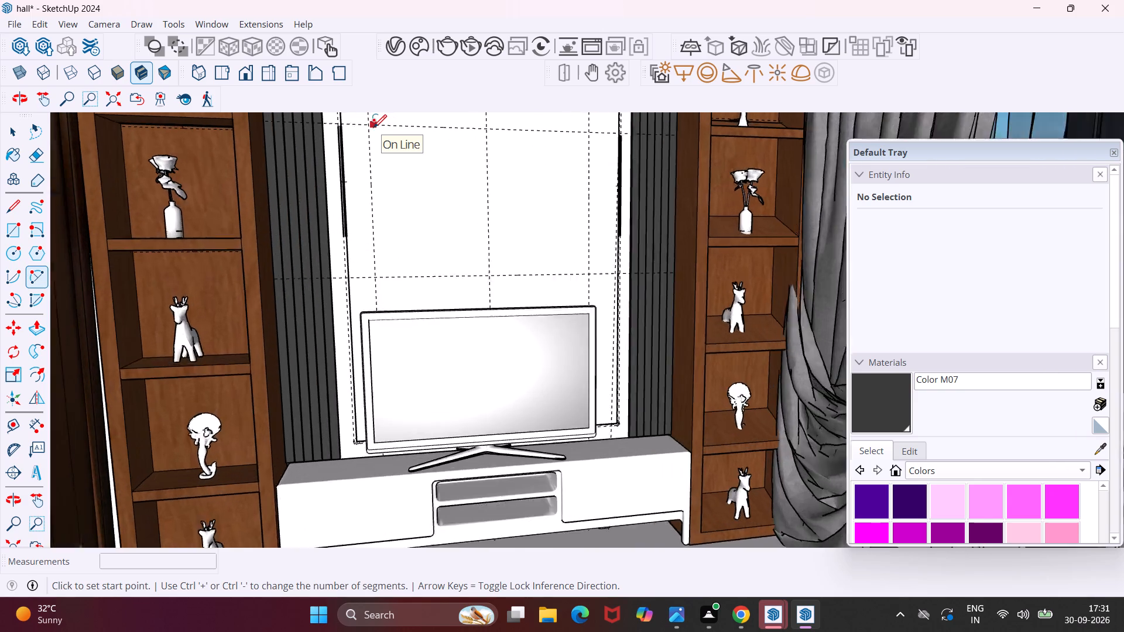
scroll(373, 128, up, 8)
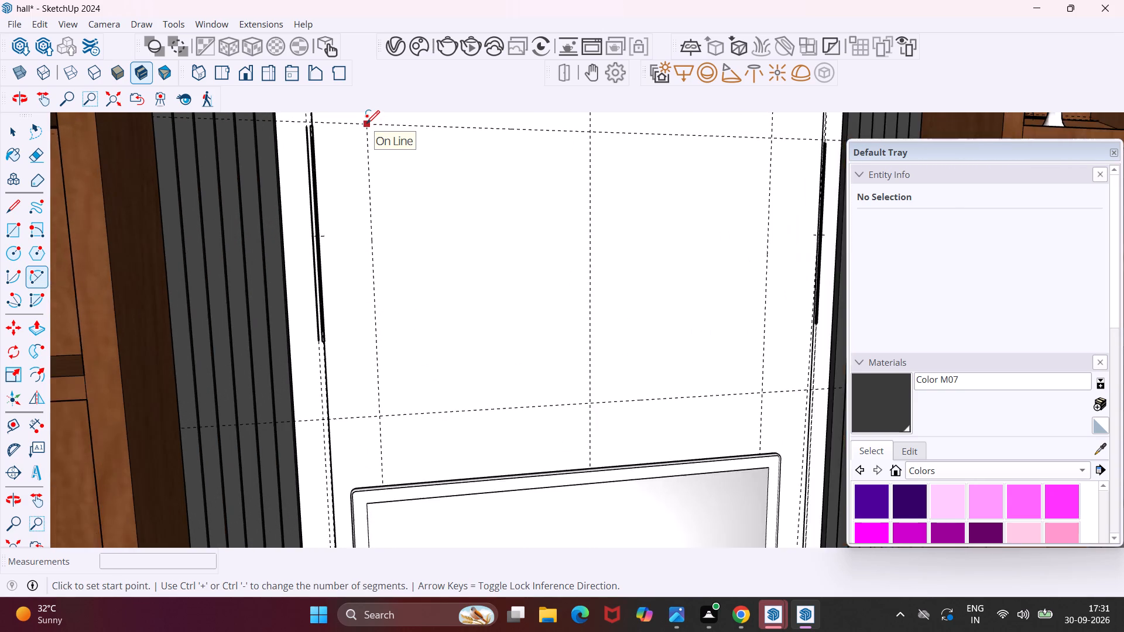
scroll(366, 123, up, 2)
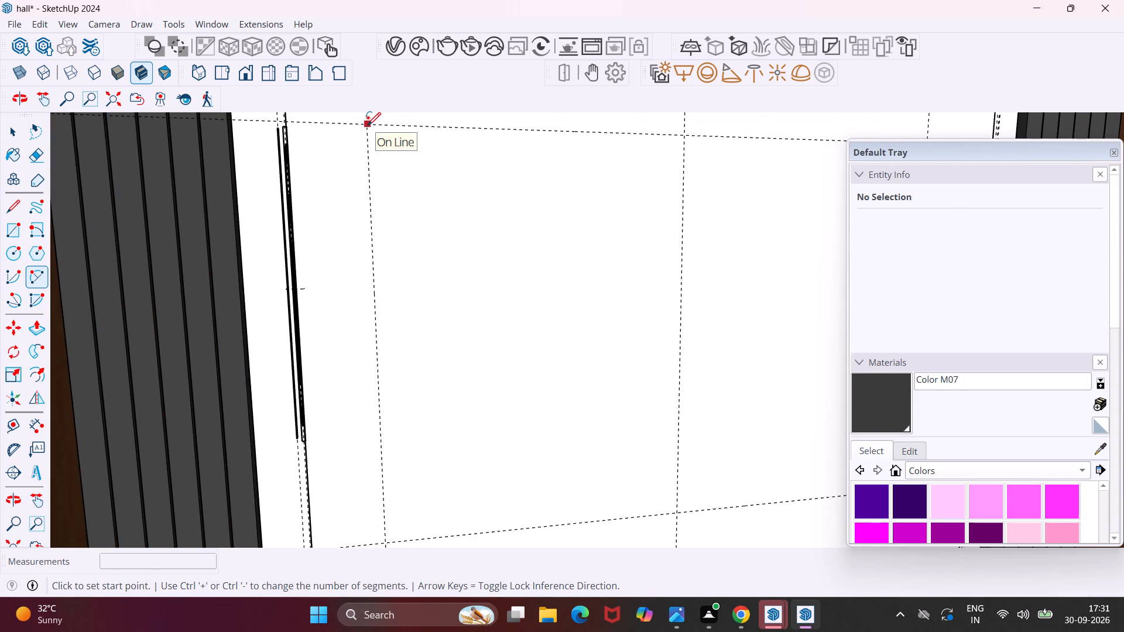
click(368, 125)
scroll(423, 211, down, 5)
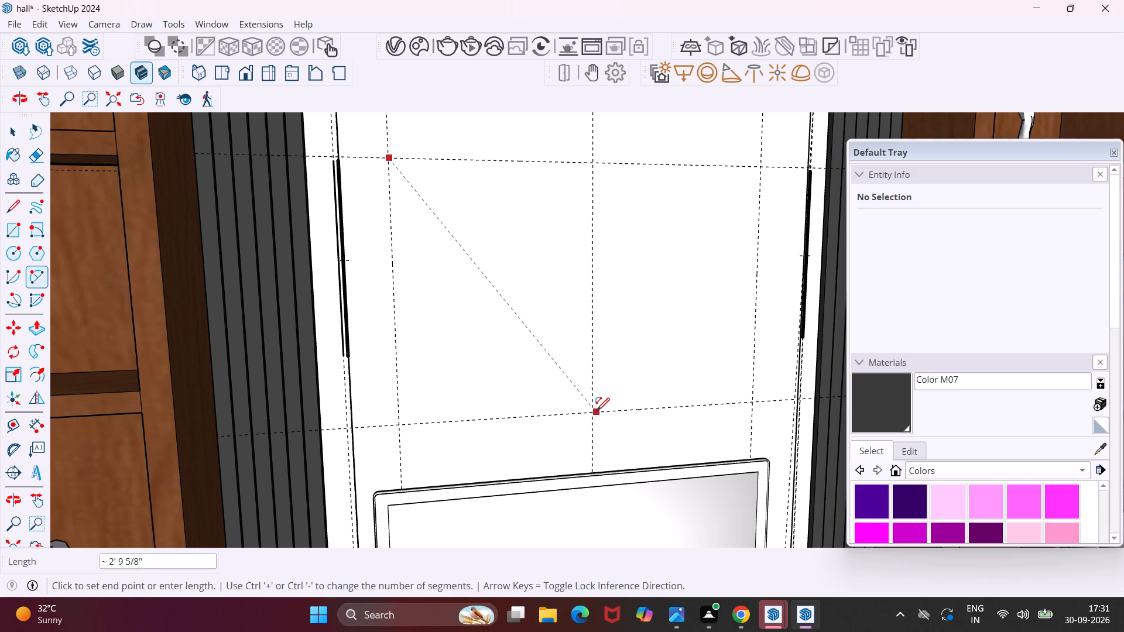
scroll(597, 412, up, 9)
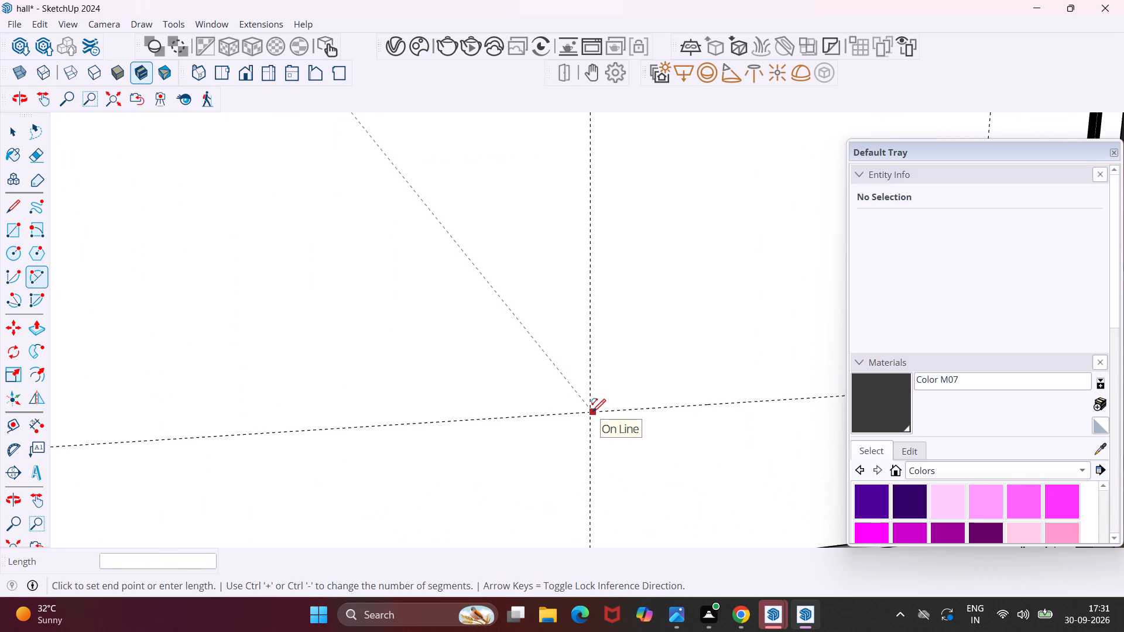
click(590, 412)
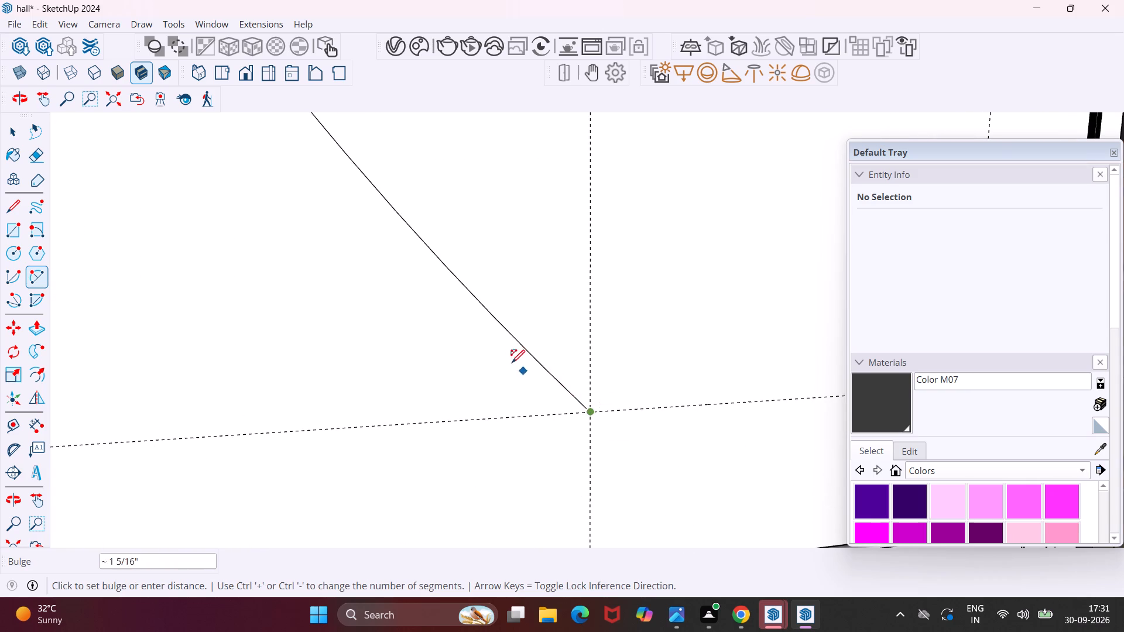
scroll(510, 362, down, 14)
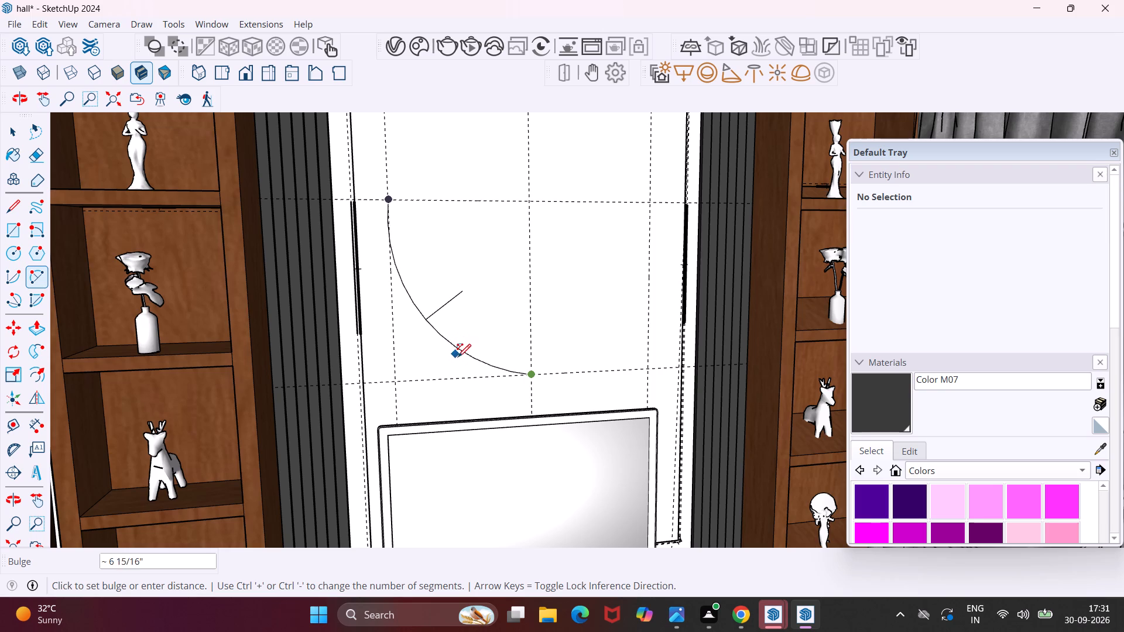
click(479, 377)
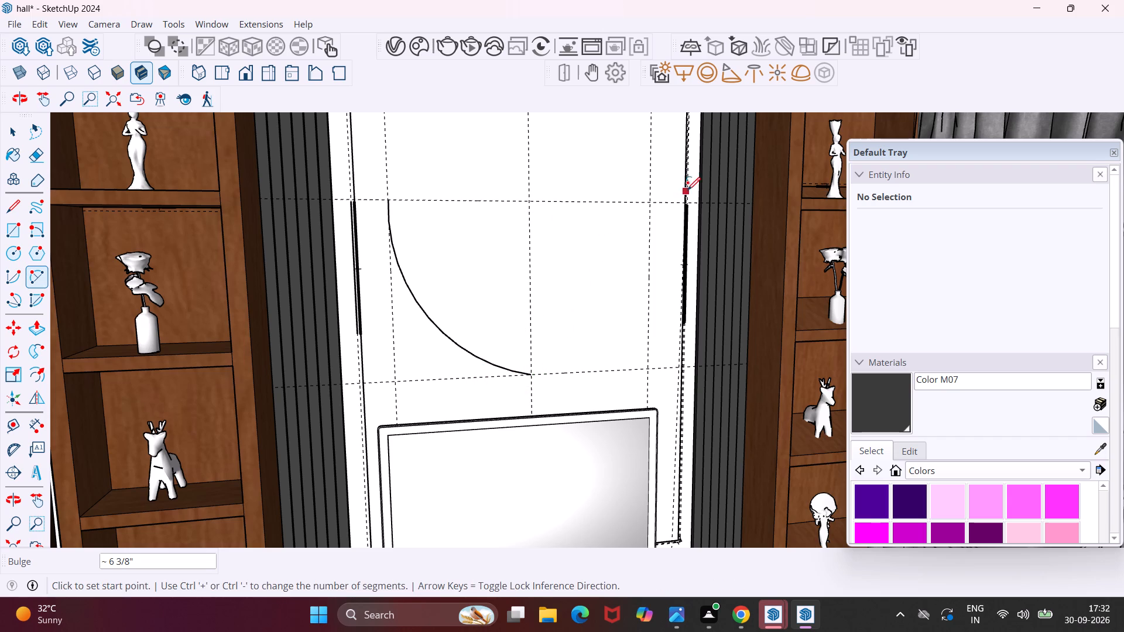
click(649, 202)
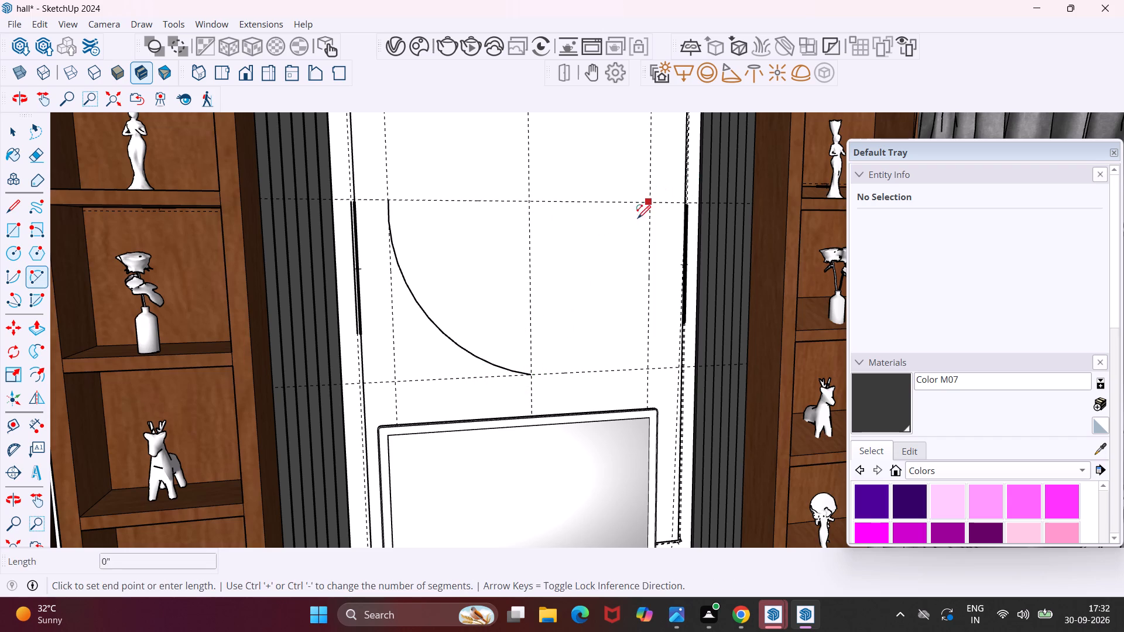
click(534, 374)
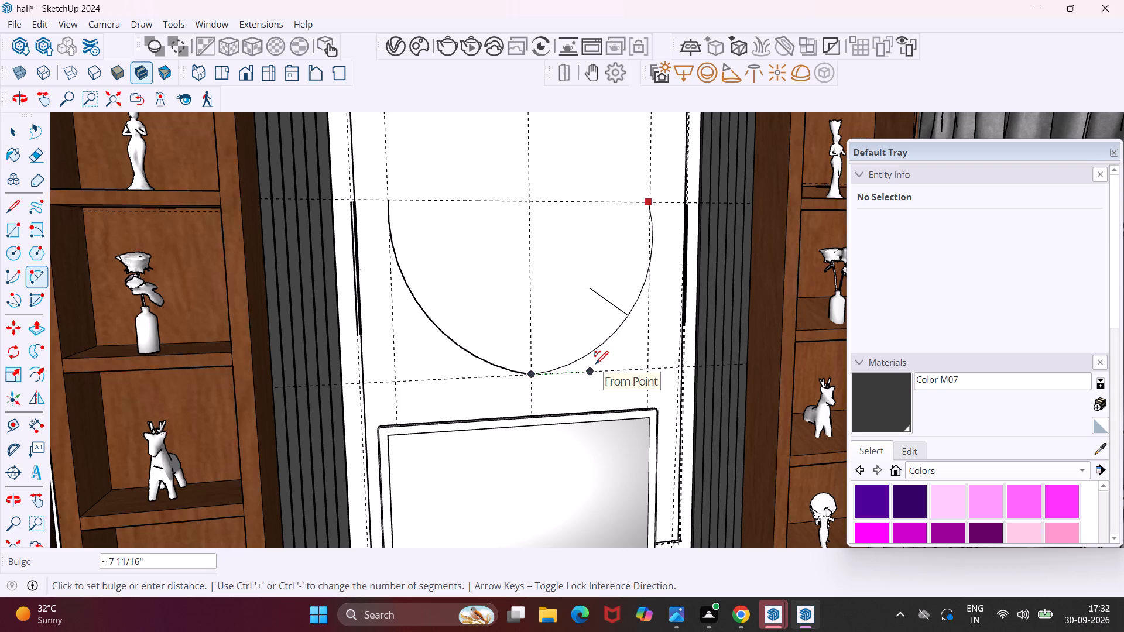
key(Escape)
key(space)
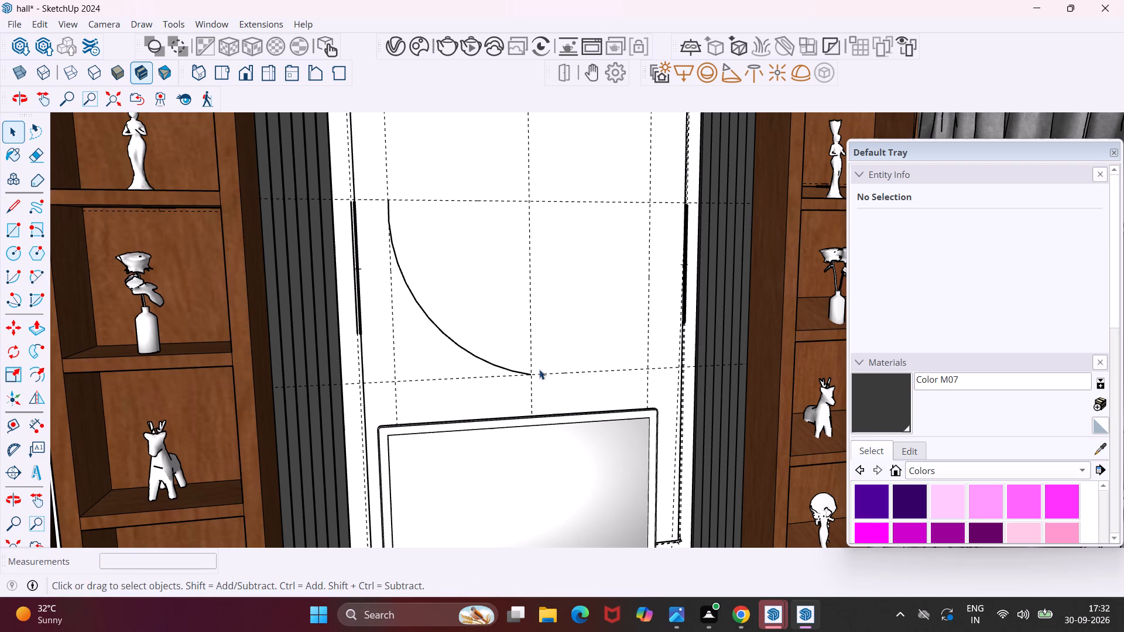
Make a mirrored copy of the arc across its vertical mid-plane with the Flip tool, keeping the original.
click(519, 371)
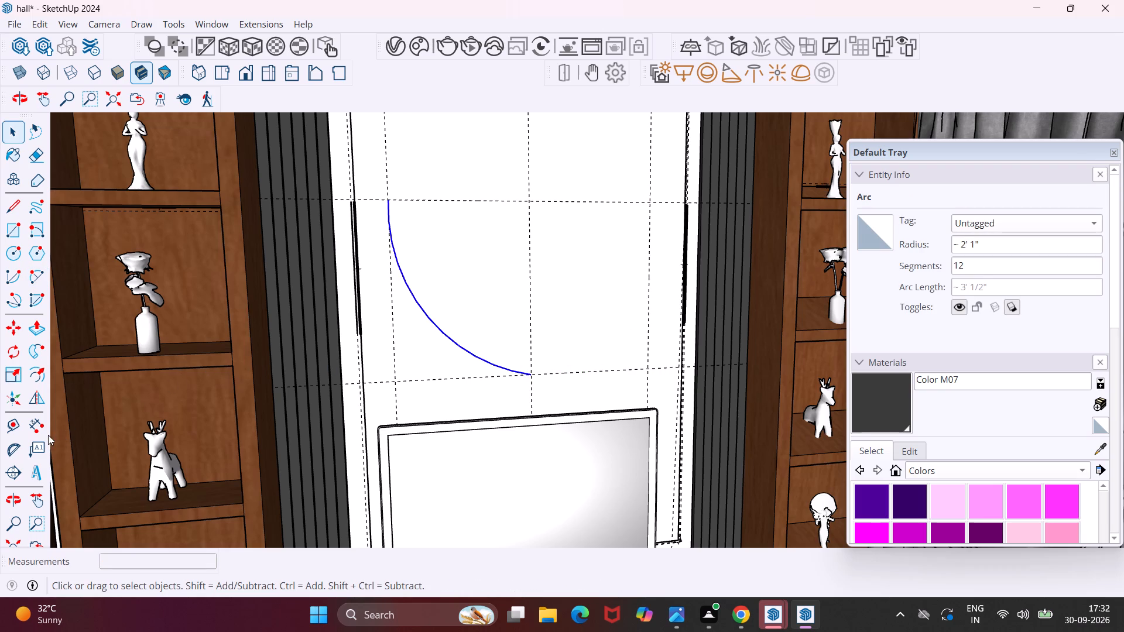
click(38, 406)
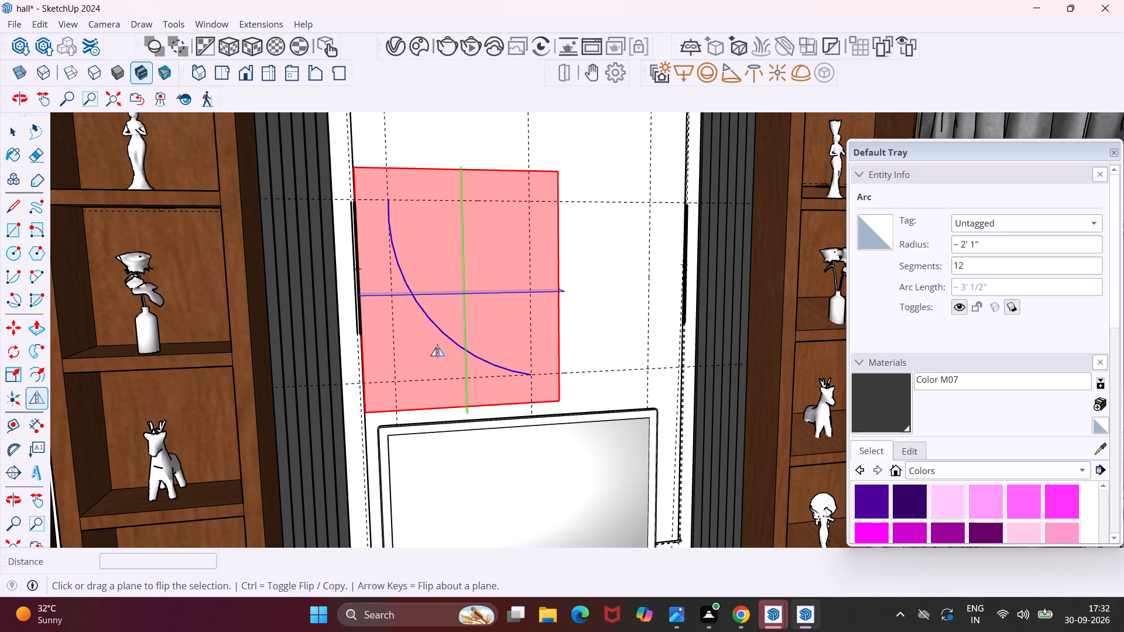
click(464, 305)
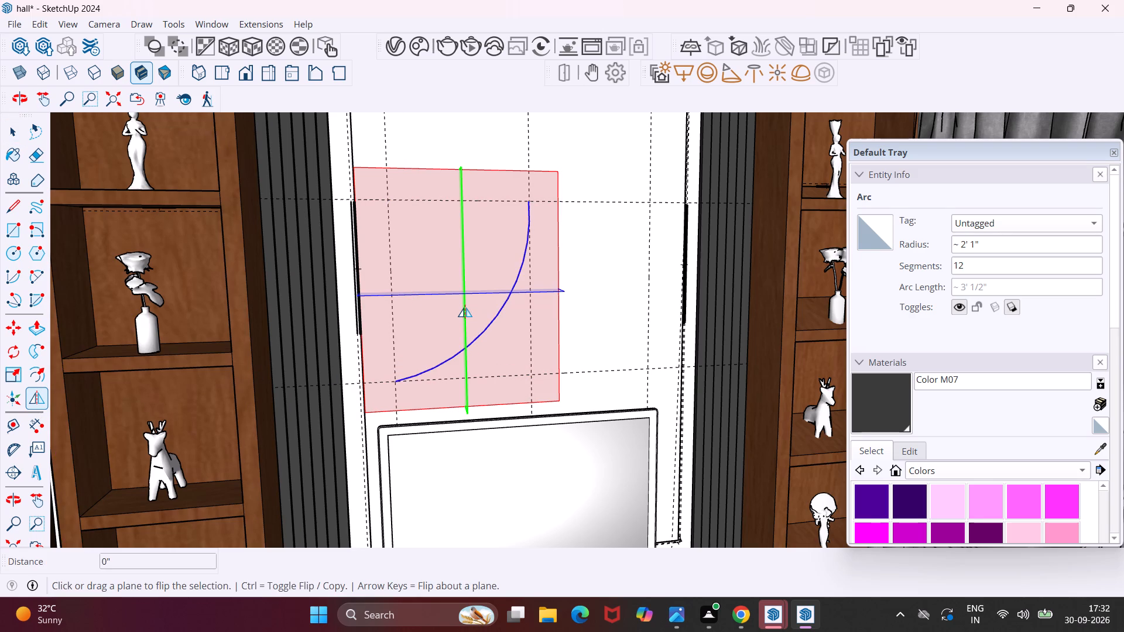
key(ctrl+z)
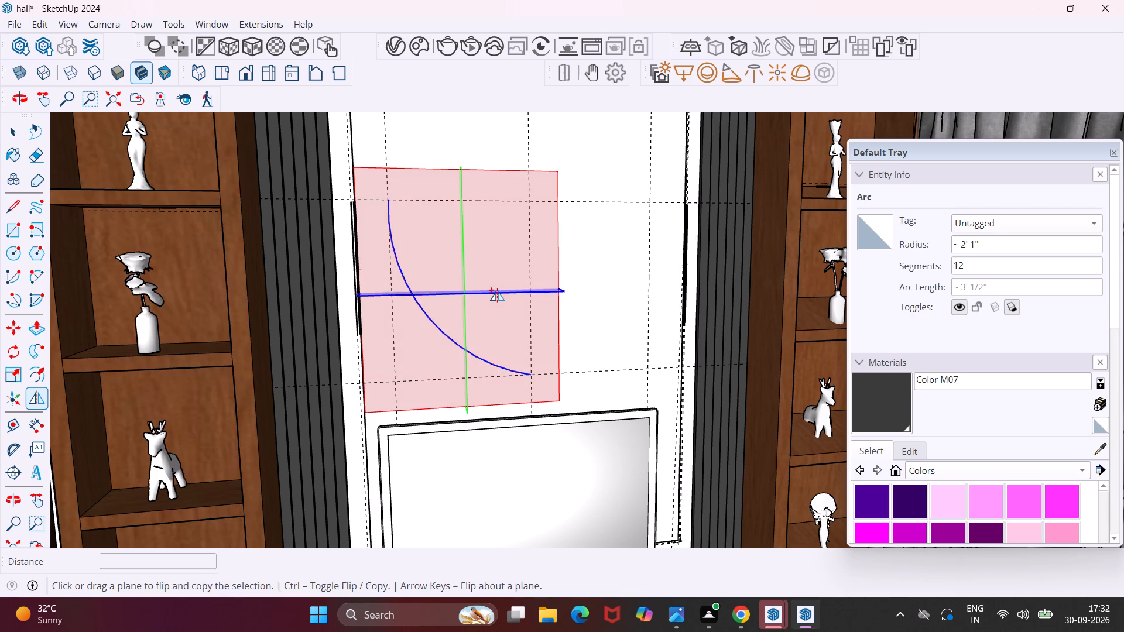
click(465, 321)
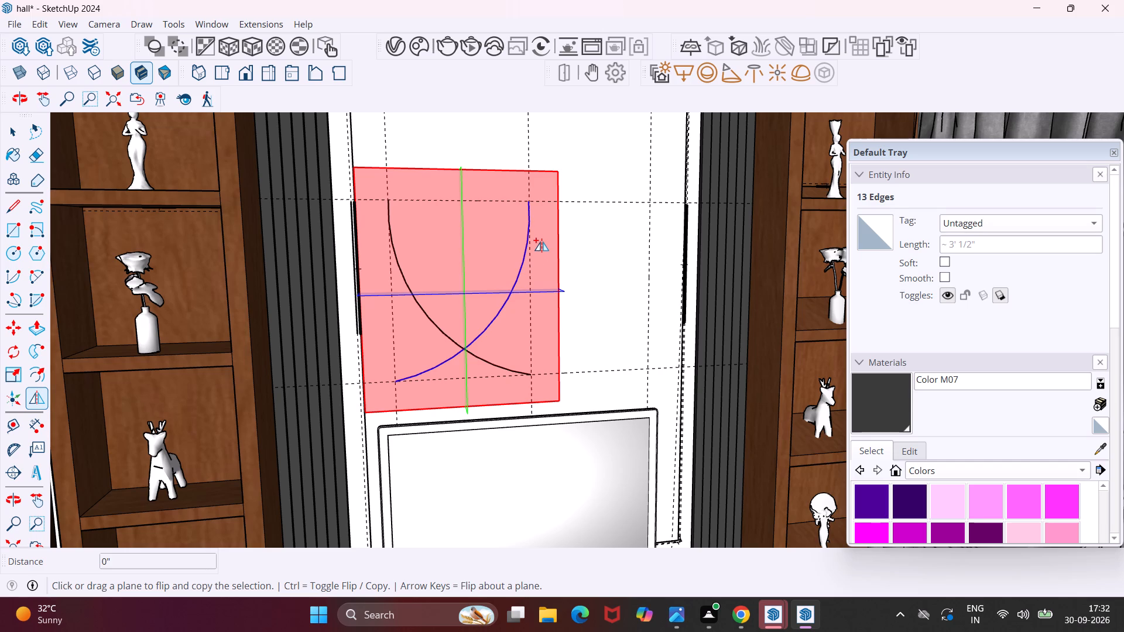
key(Escape)
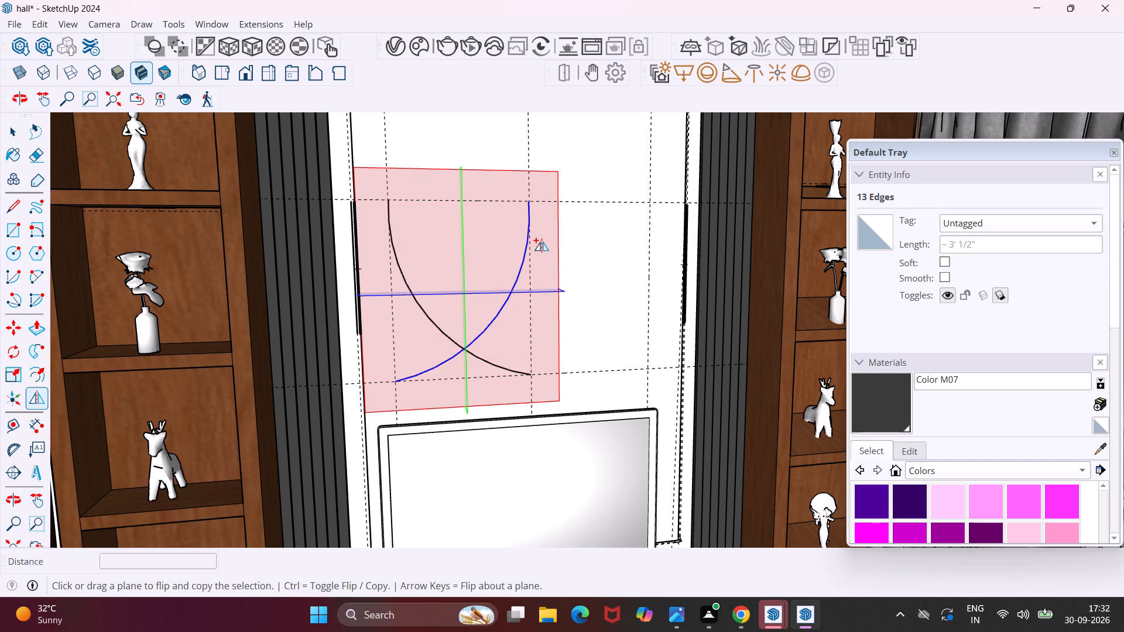
key(space)
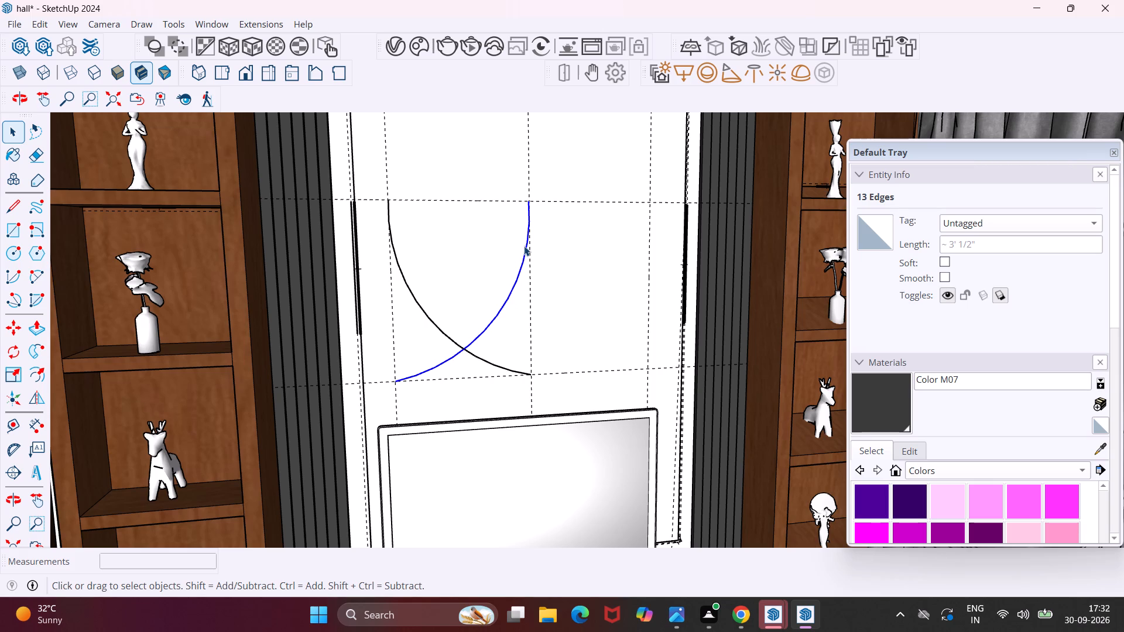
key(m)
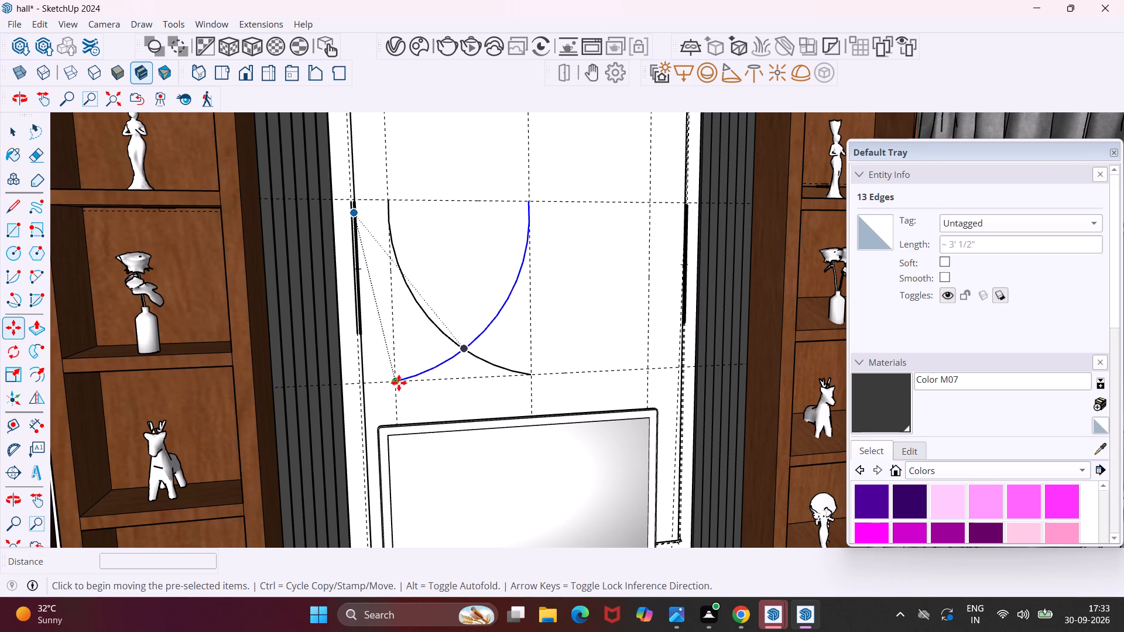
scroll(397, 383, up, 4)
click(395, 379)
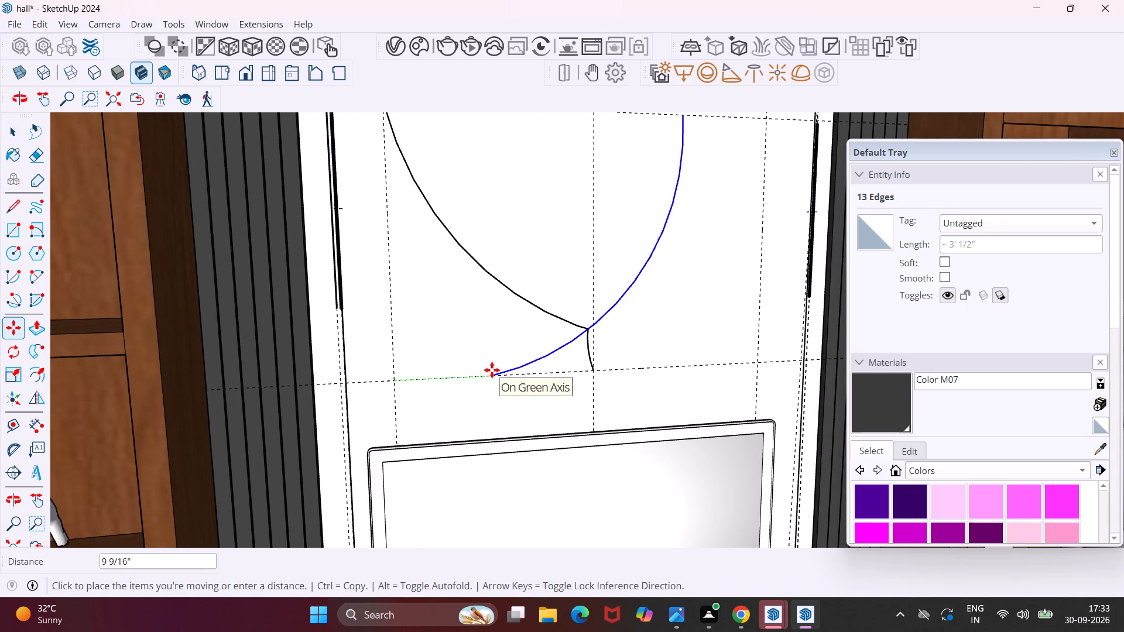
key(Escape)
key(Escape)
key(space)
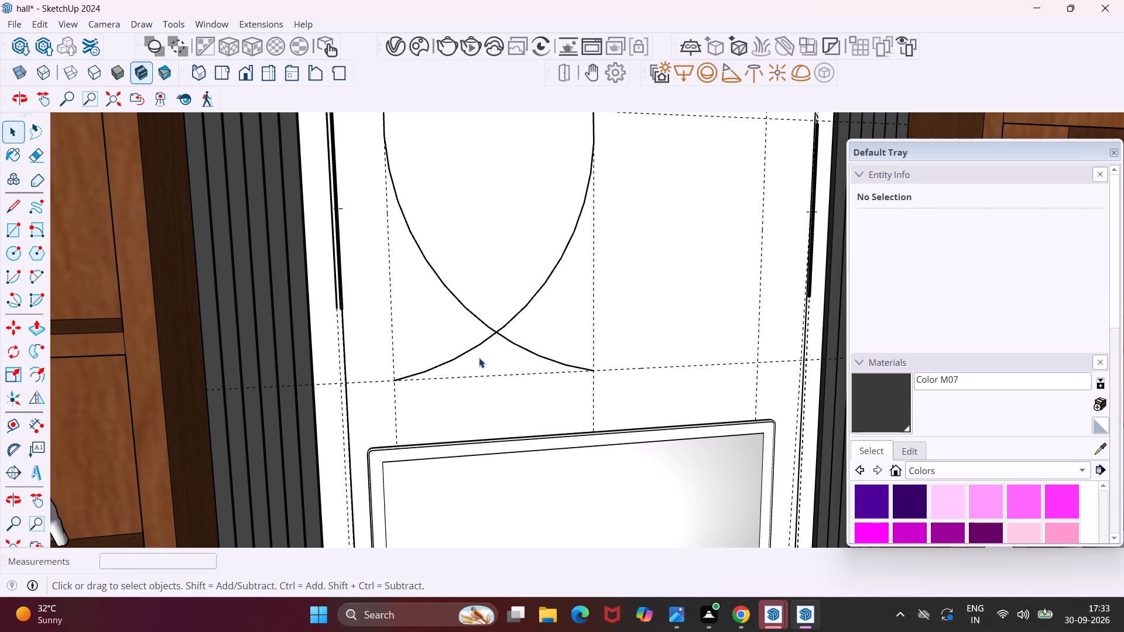
Copy the mirrored arc's lower piece 1' 8 5/16" toward the curtain side, onto the original arc's lower end at the centre guide.
click(472, 349)
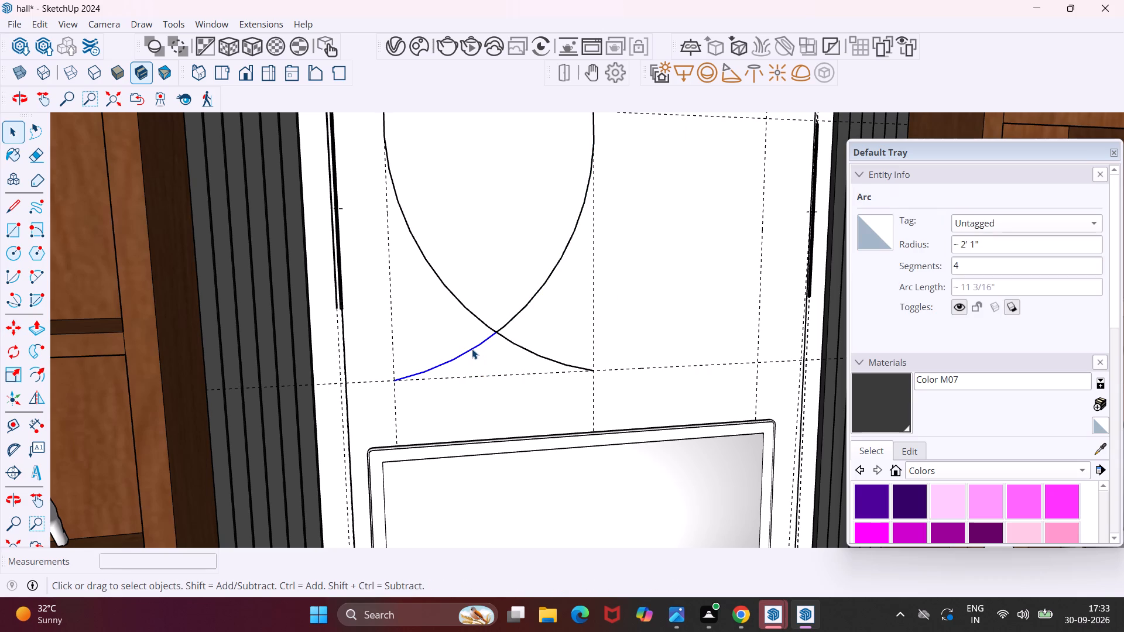
key(m)
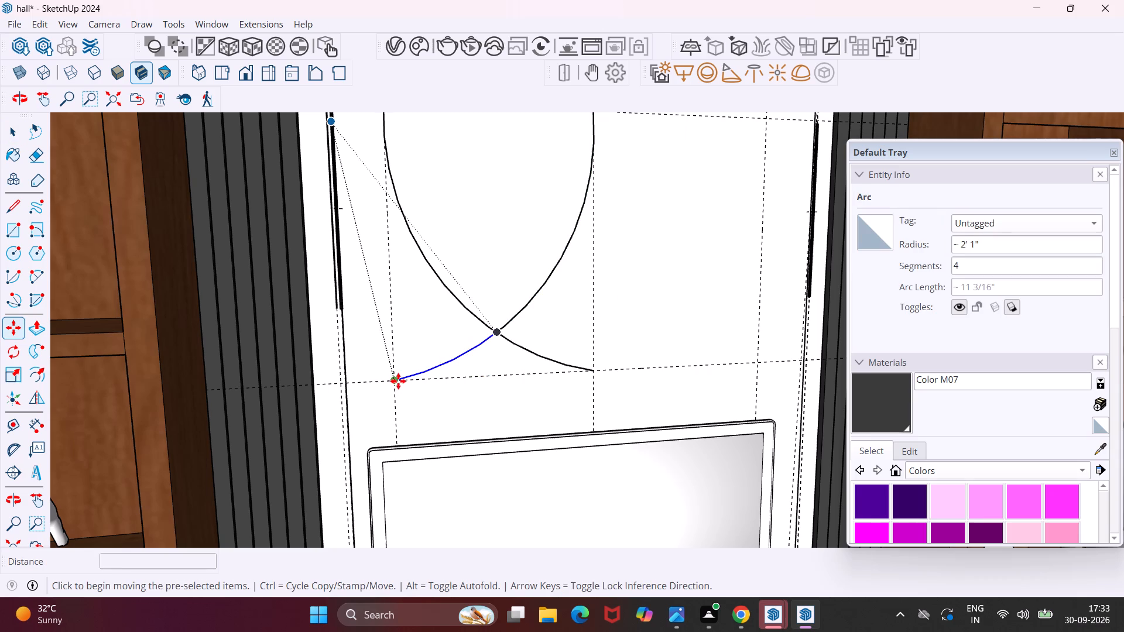
click(395, 381)
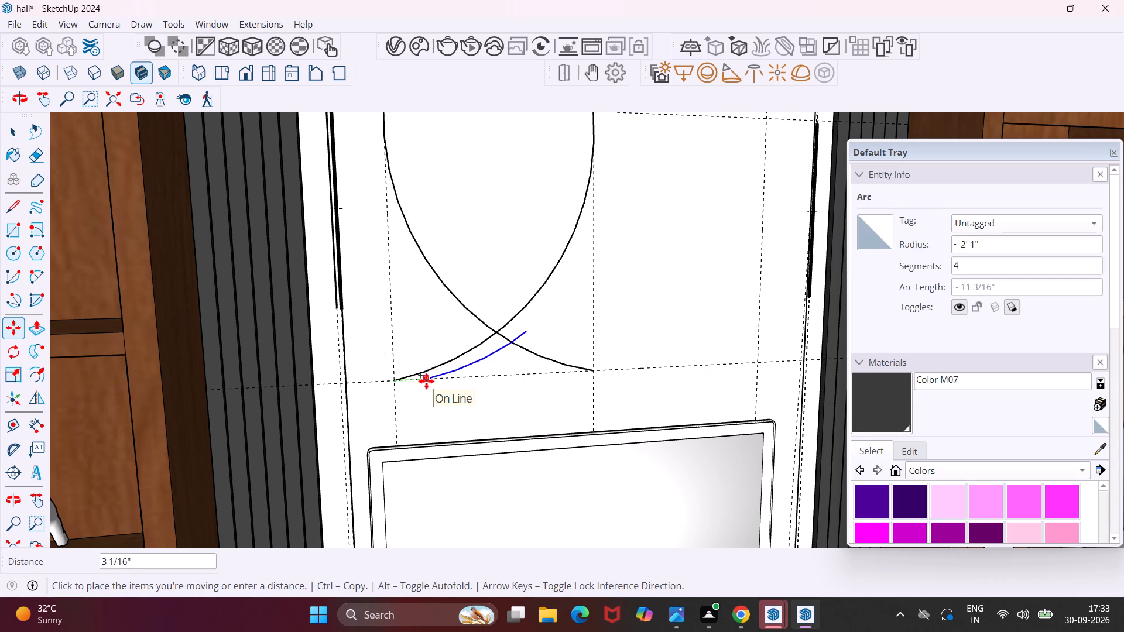
click(594, 374)
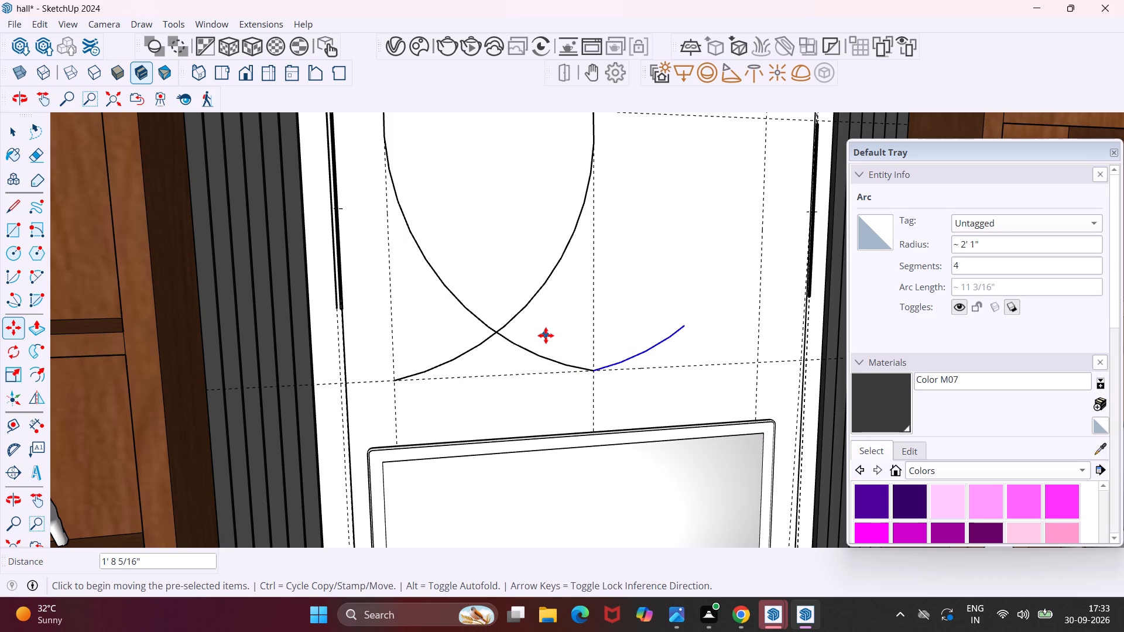
key(Escape)
key(space)
Copy the mirrored arc's upper piece 1' 8 5/16" toward the curtain side so it joins the copied lower piece's free end.
click(530, 300)
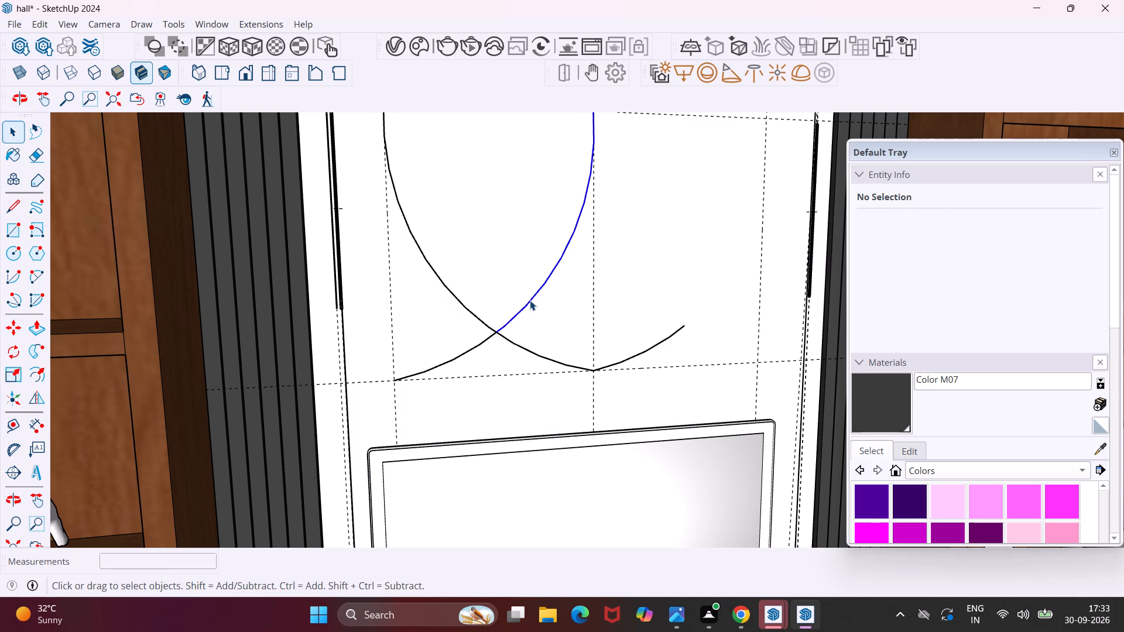
key(m)
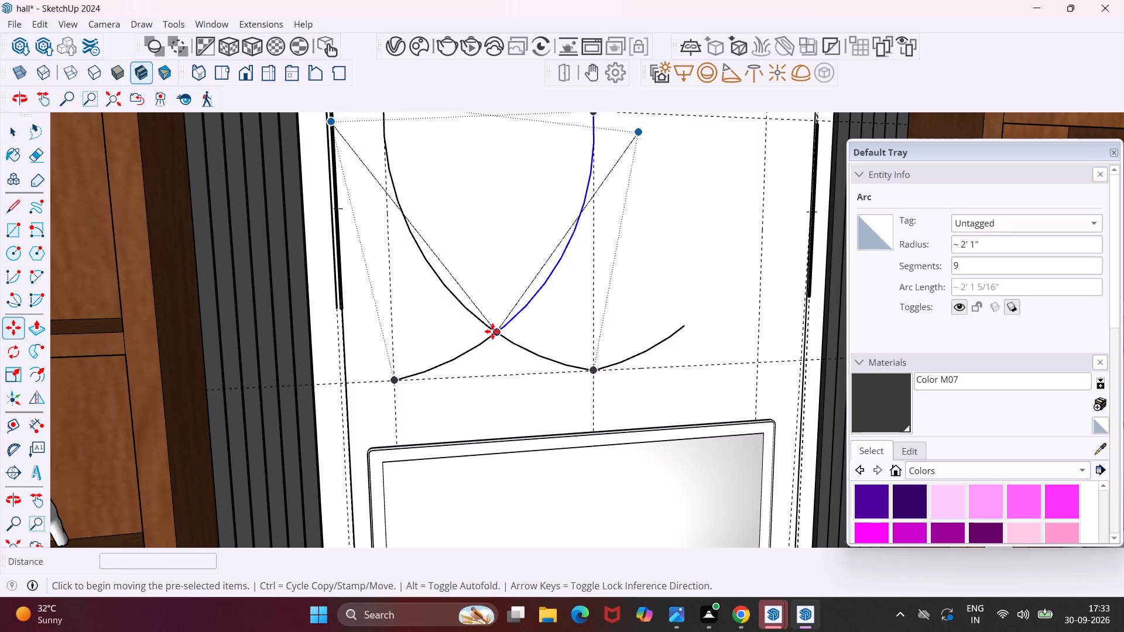
click(496, 331)
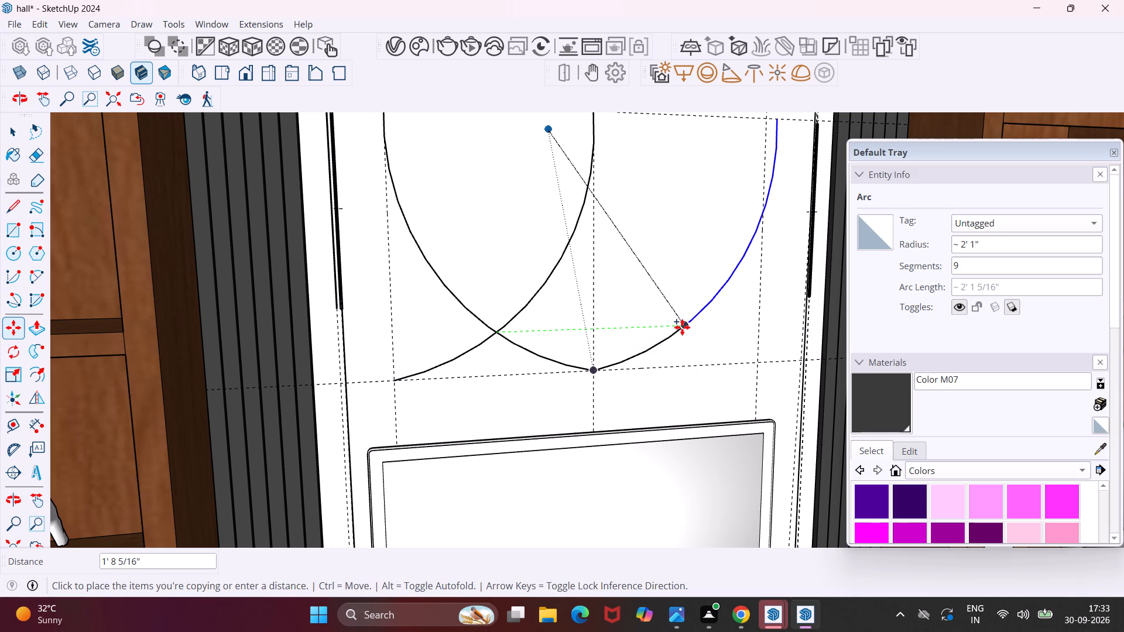
scroll(683, 327, up, 3)
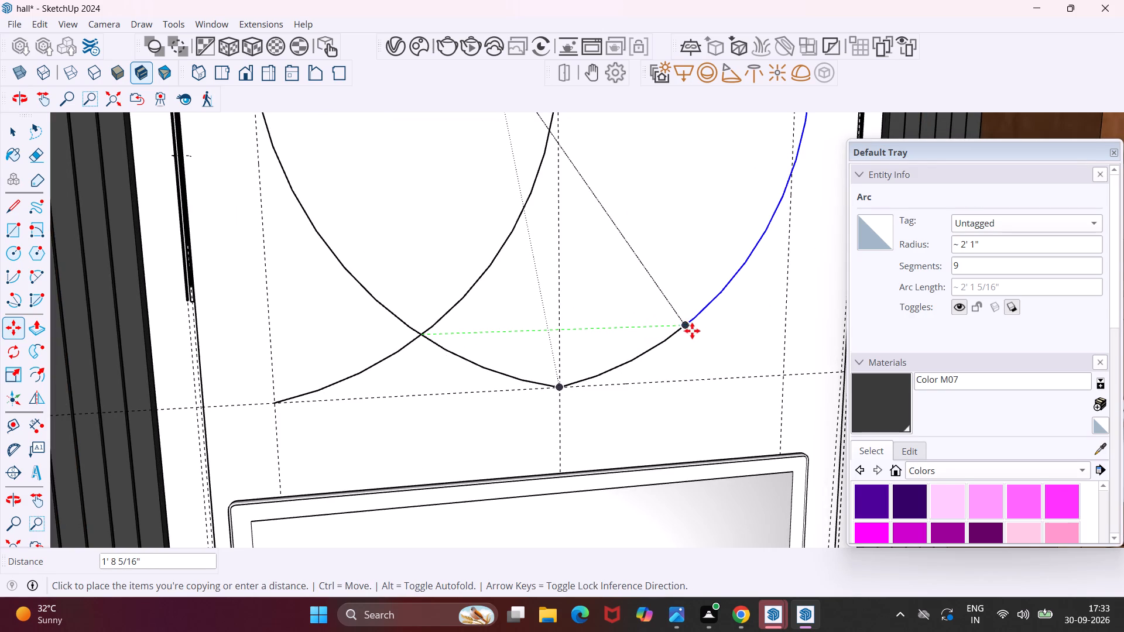
click(687, 327)
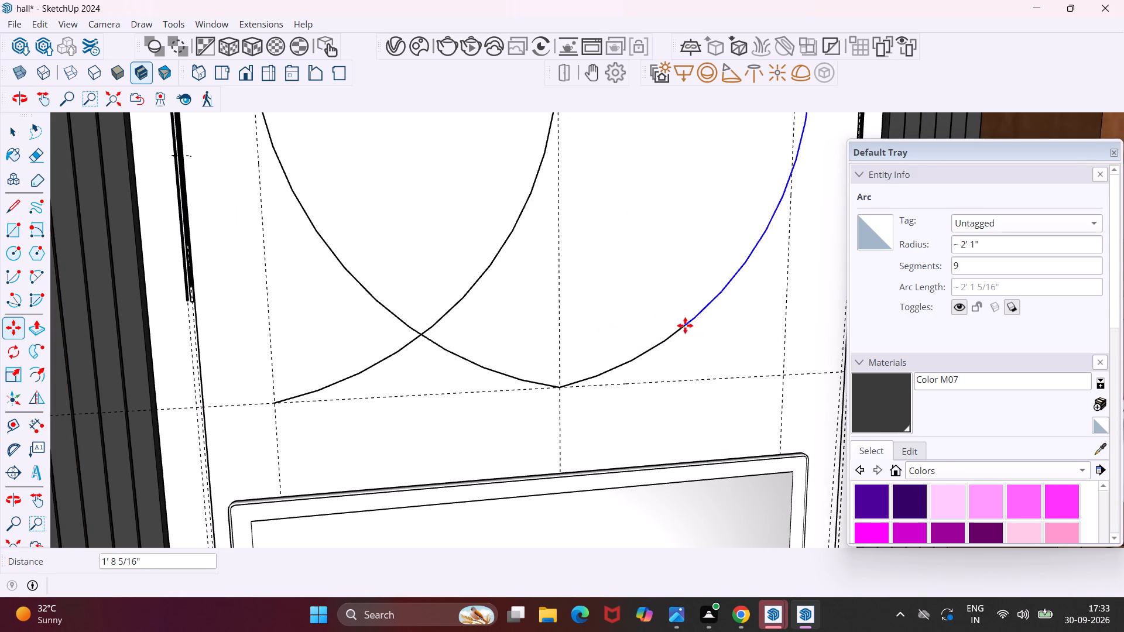
scroll(640, 297, down, 10)
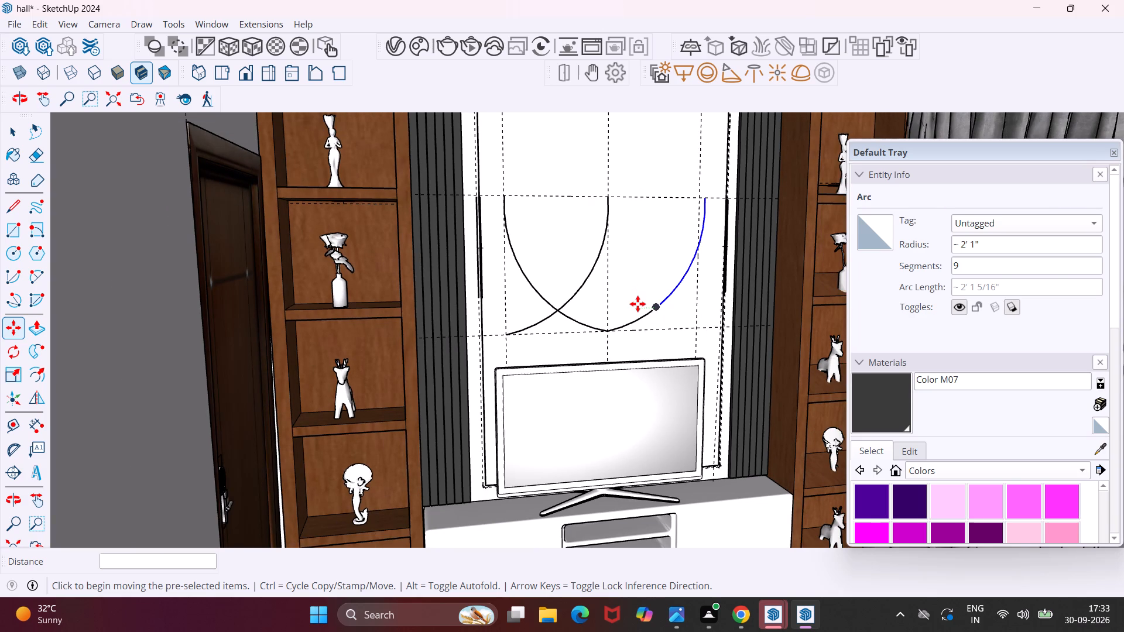
Erase both pieces of the first mirrored arc that cross the door-side arc, keeping the copied pieces on the curtain side.
key(Escape)
key(space)
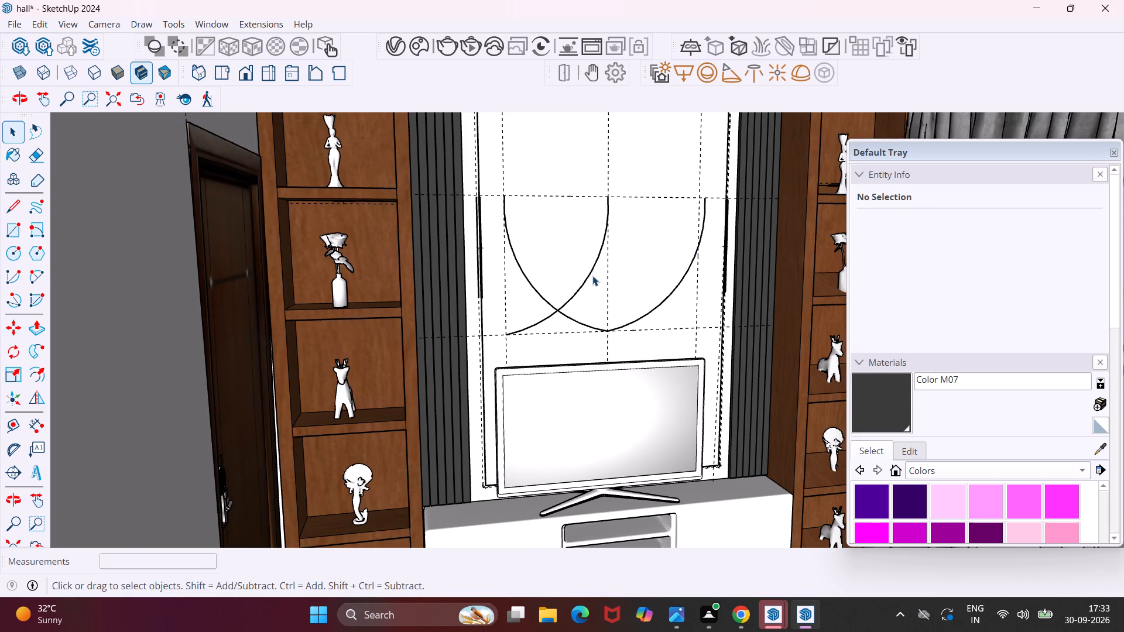
key(e)
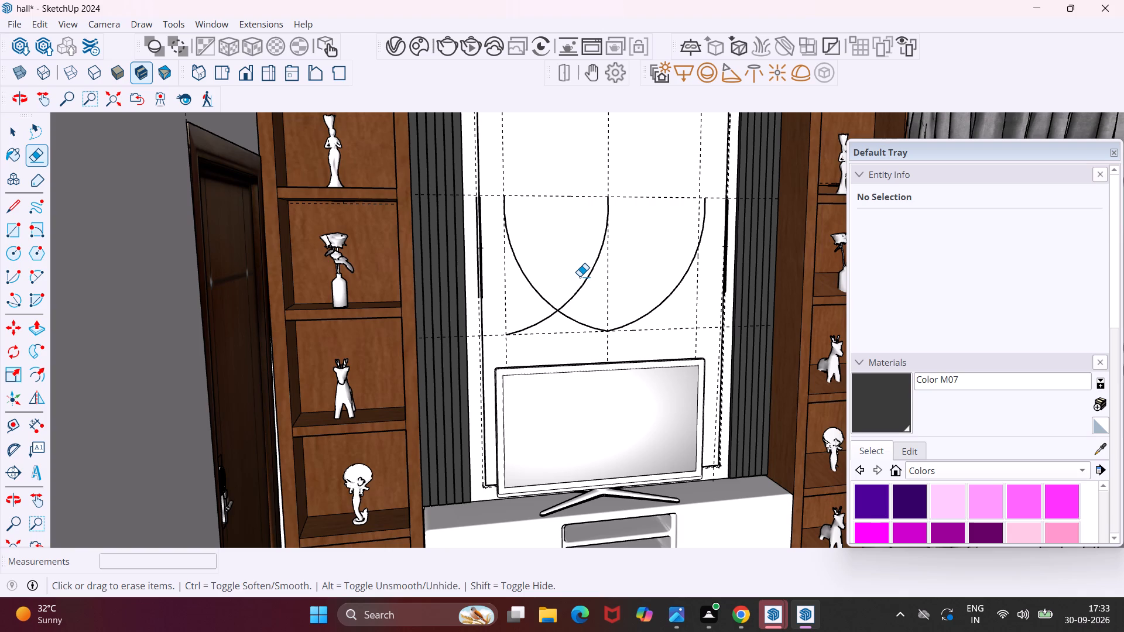
click(587, 276)
click(544, 316)
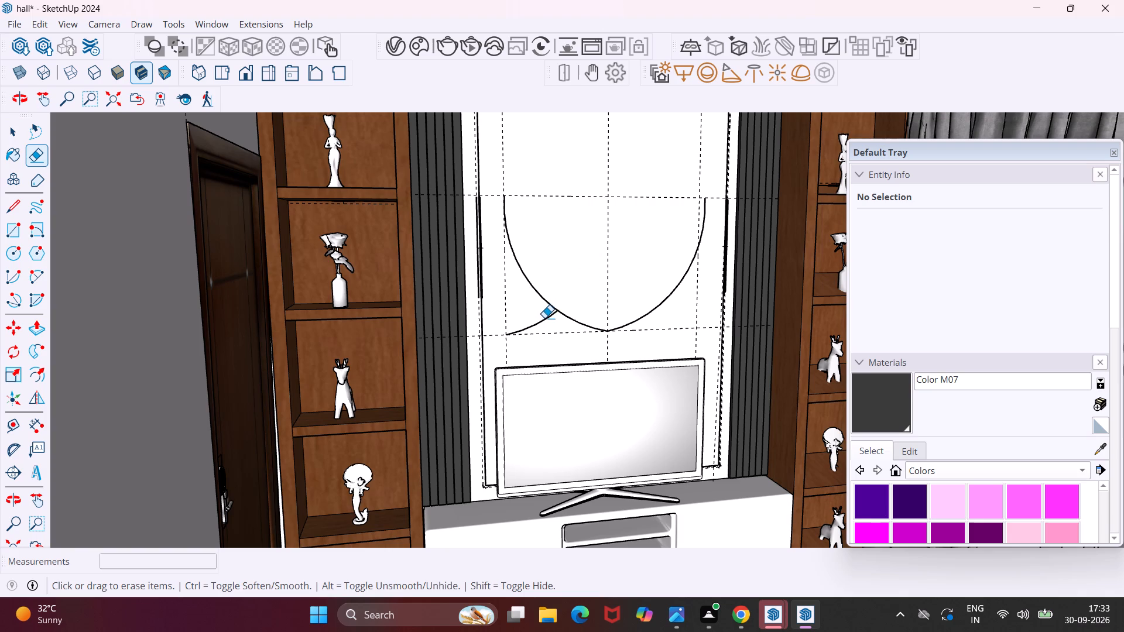
click(544, 318)
key(Escape)
key(space)
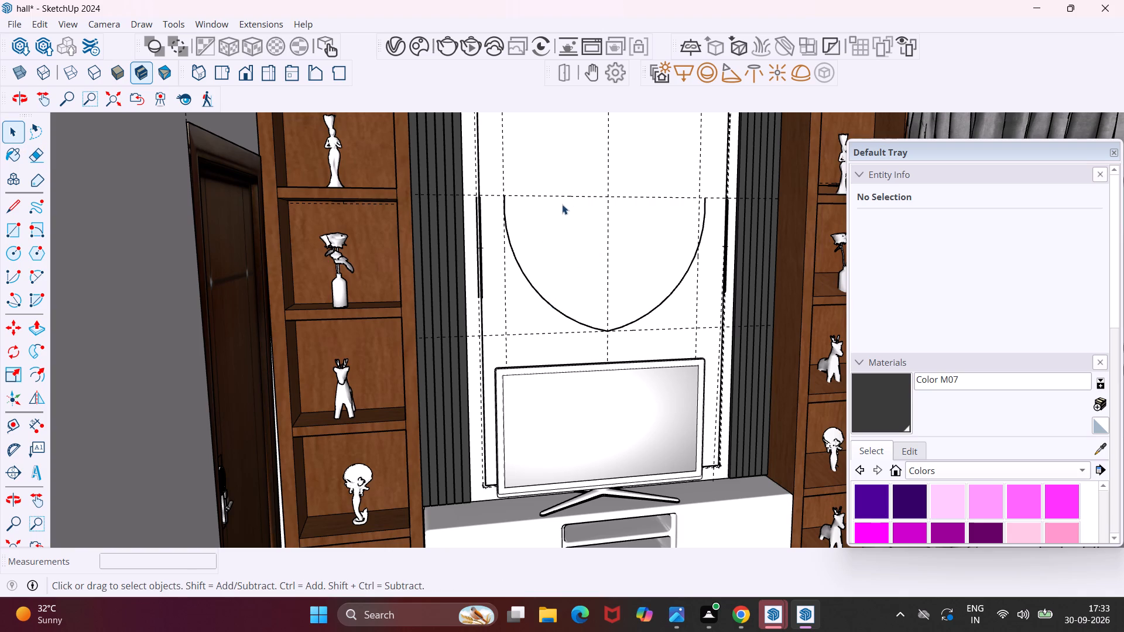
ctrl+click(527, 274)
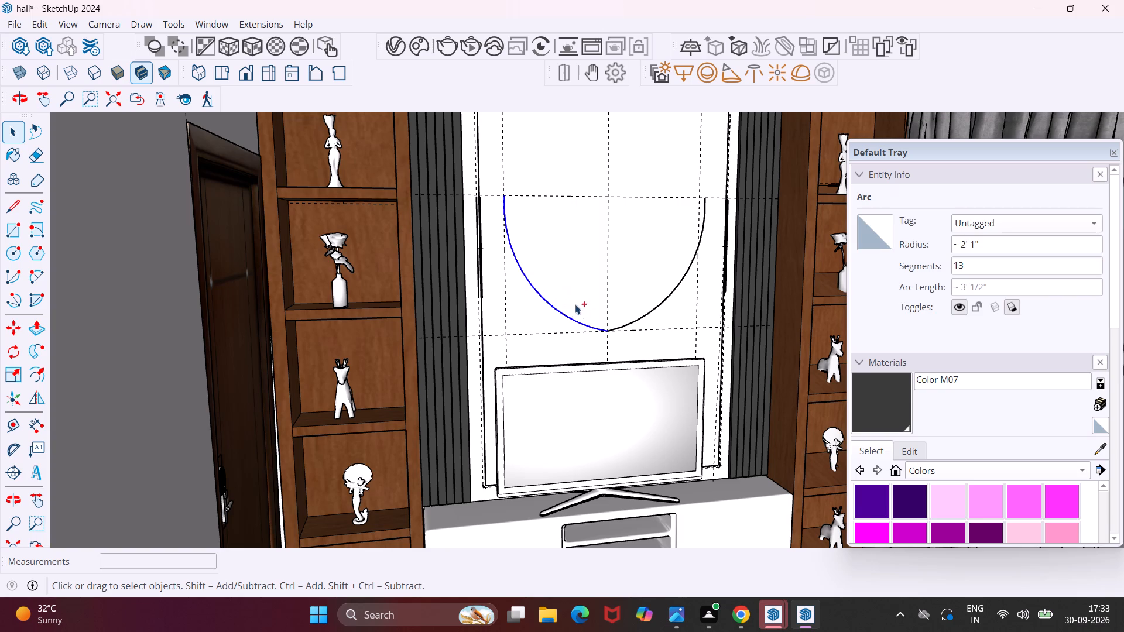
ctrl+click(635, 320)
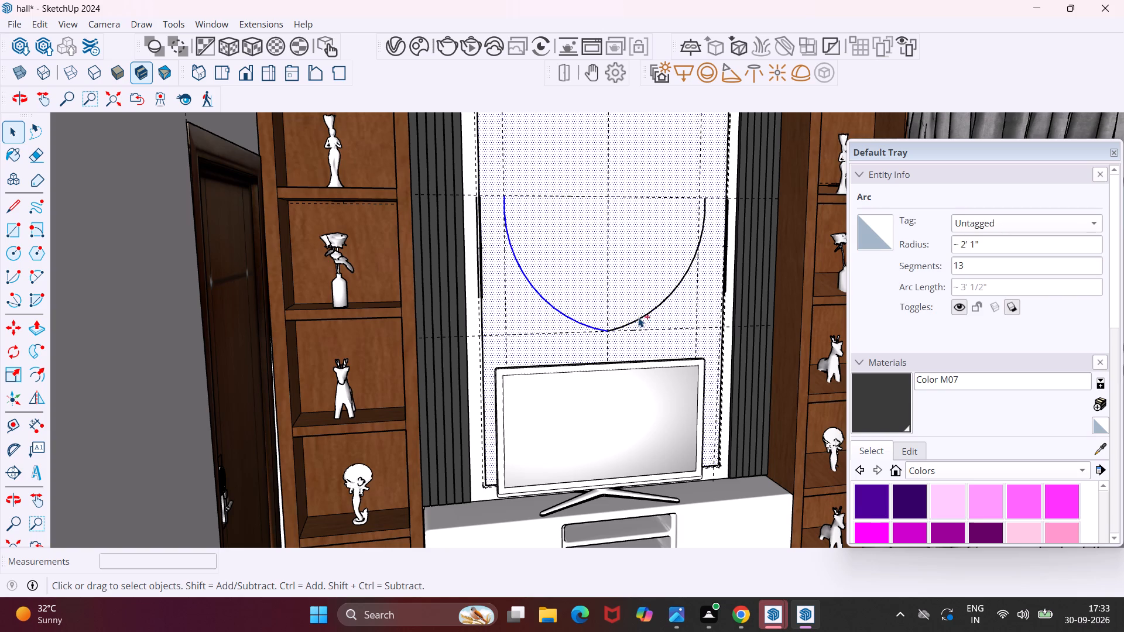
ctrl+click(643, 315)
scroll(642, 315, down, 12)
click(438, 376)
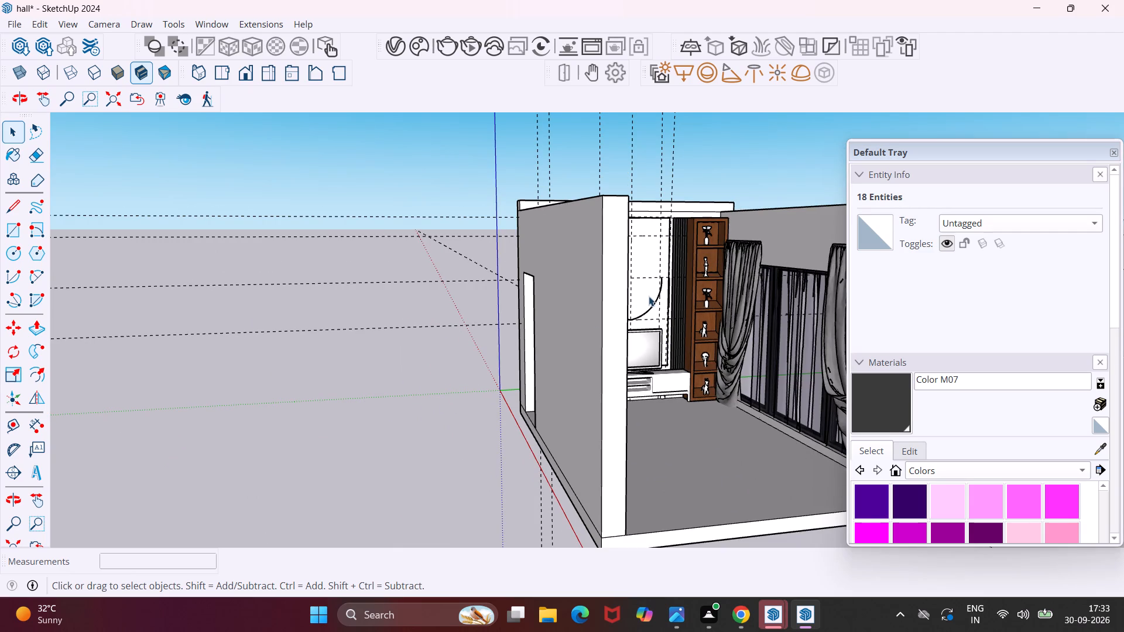
Select the door-side arc and both curtain-side arc pieces that form the U-shaped curve above the TV.
scroll(654, 296, up, 15)
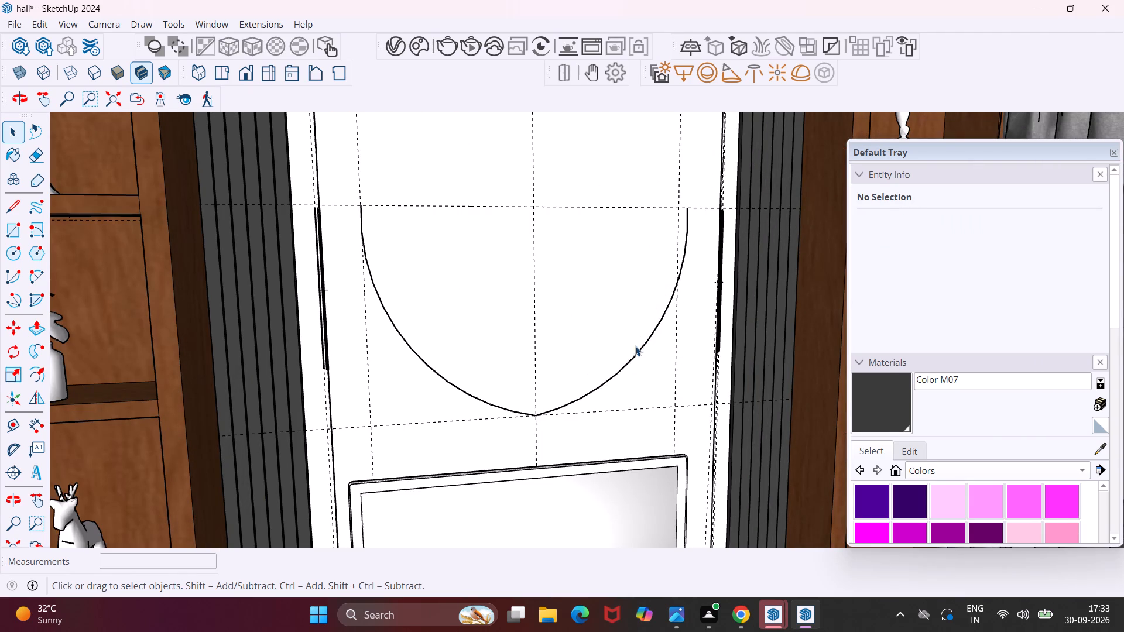
scroll(618, 372, up, 9)
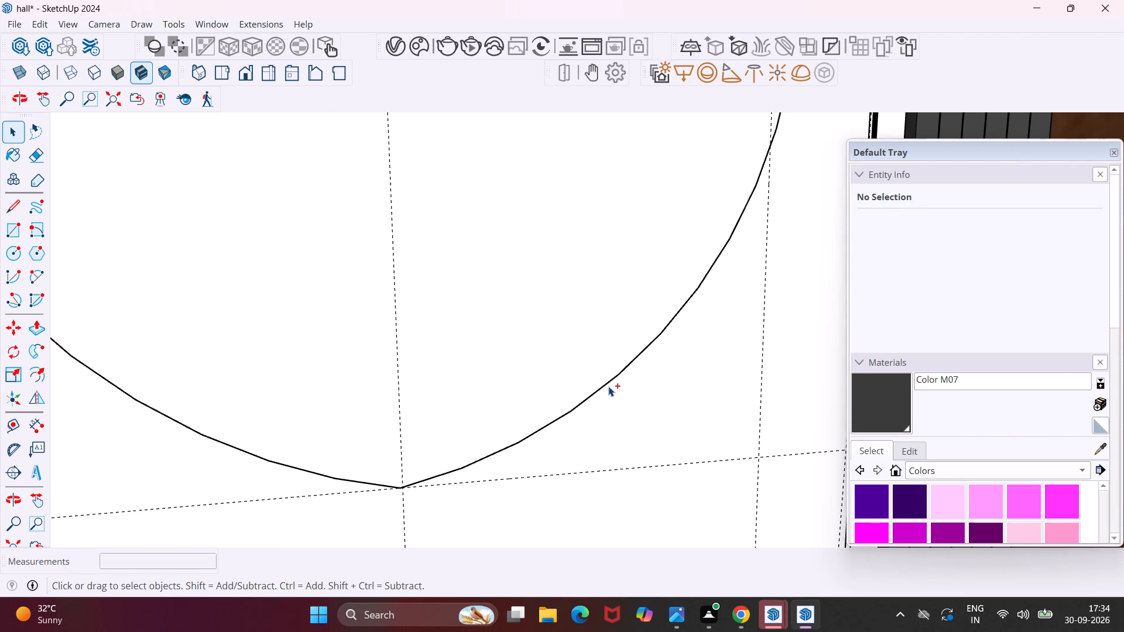
ctrl+click(606, 382)
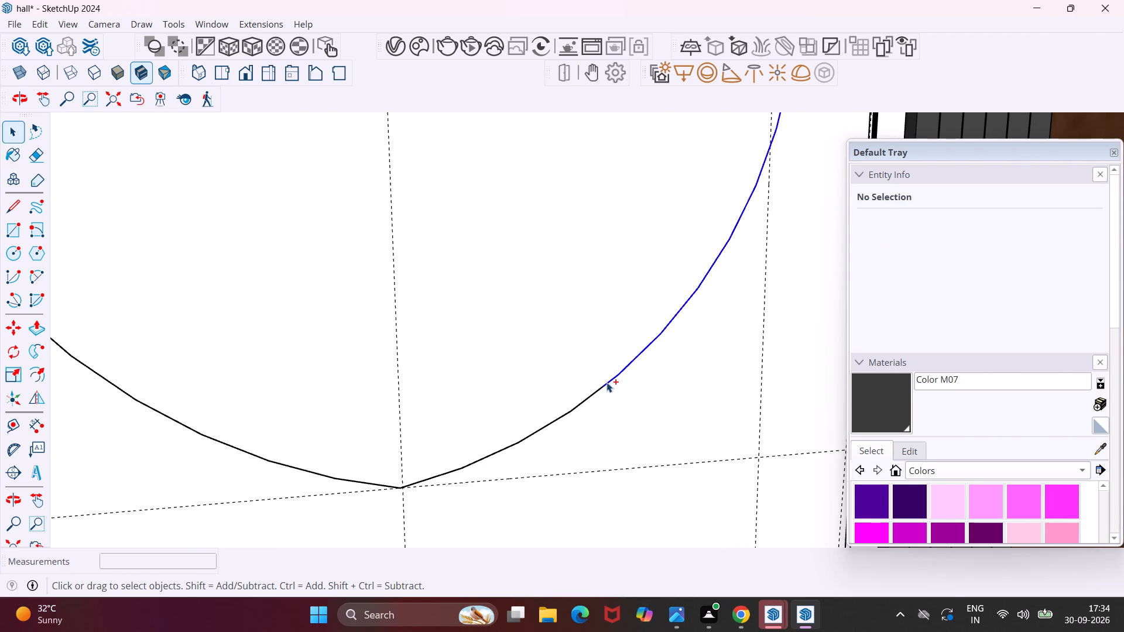
ctrl+click(573, 408)
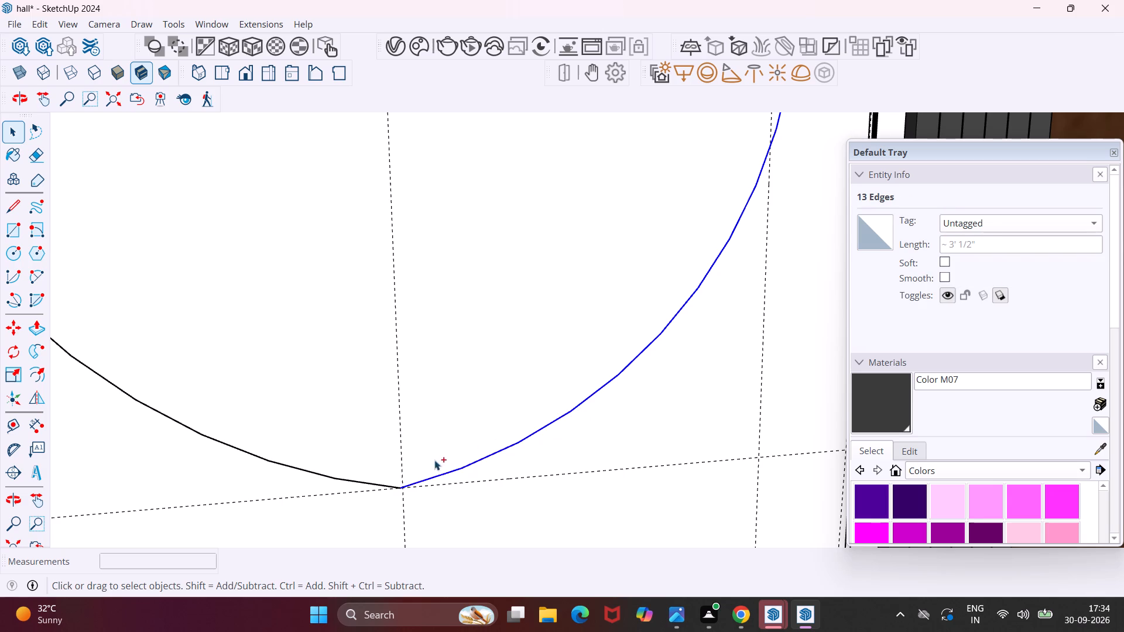
ctrl+click(380, 483)
scroll(373, 474, down, 6)
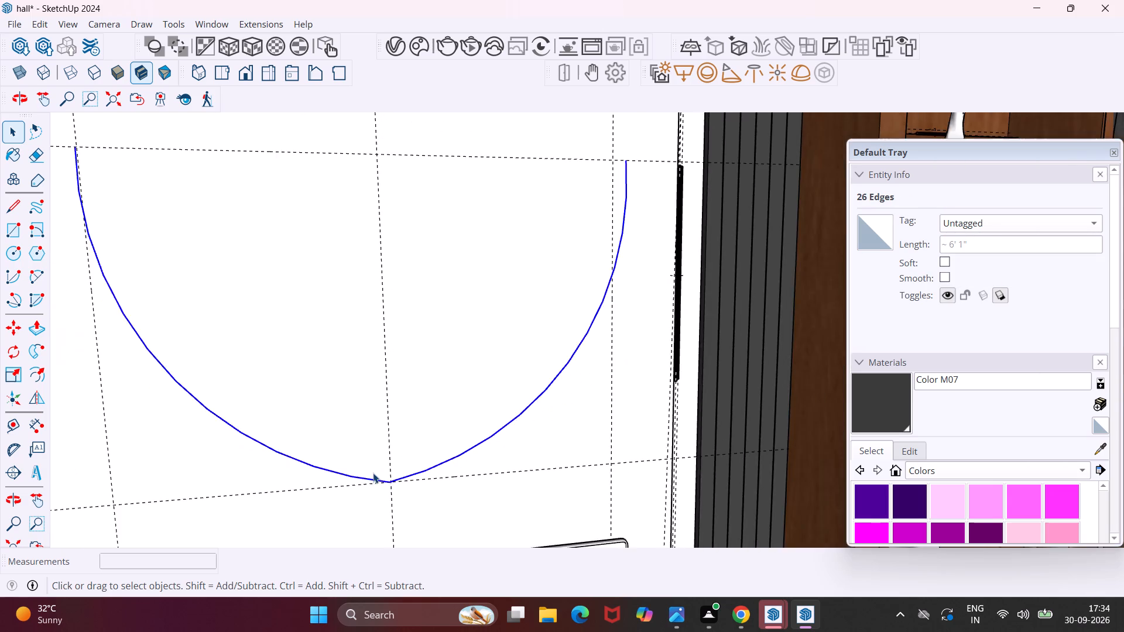
scroll(372, 472, down, 6)
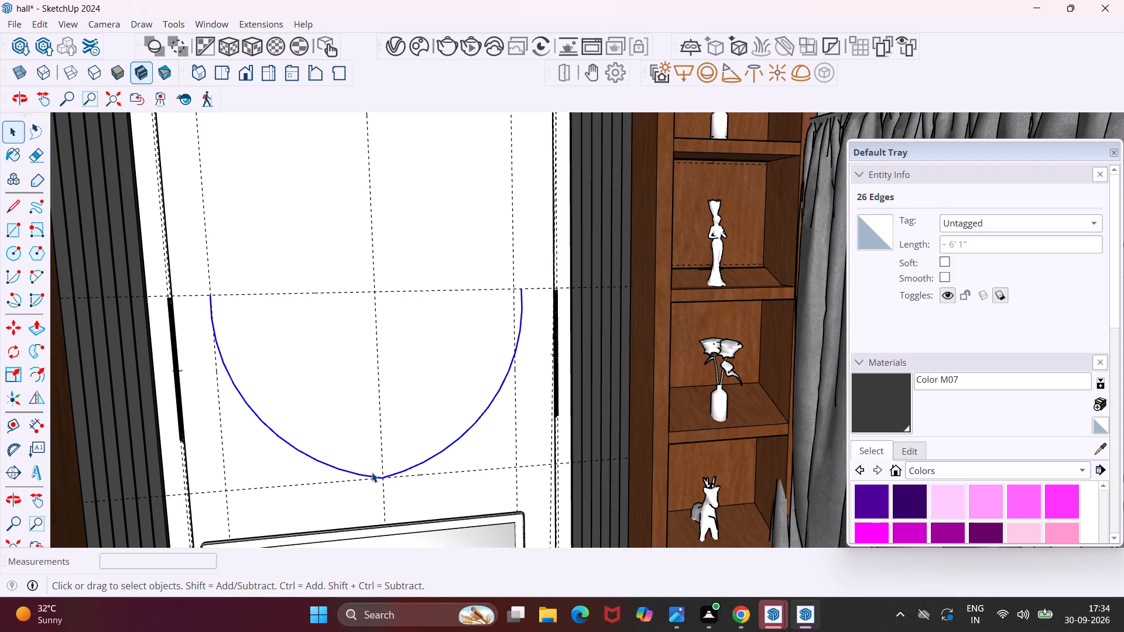
middle_drag(372, 472, 328, 480)
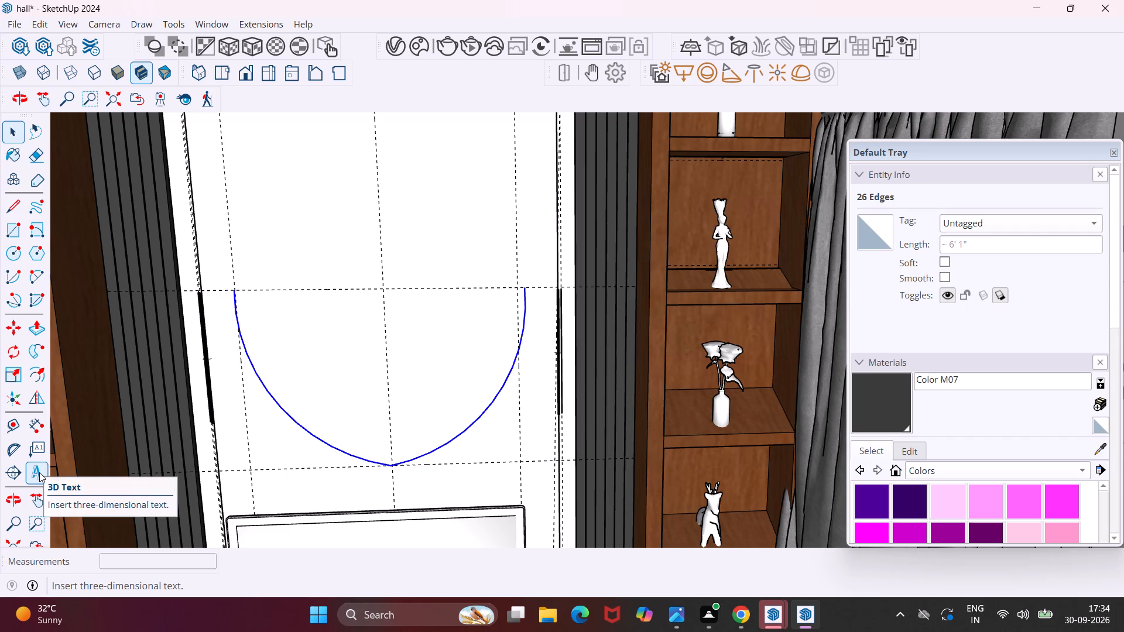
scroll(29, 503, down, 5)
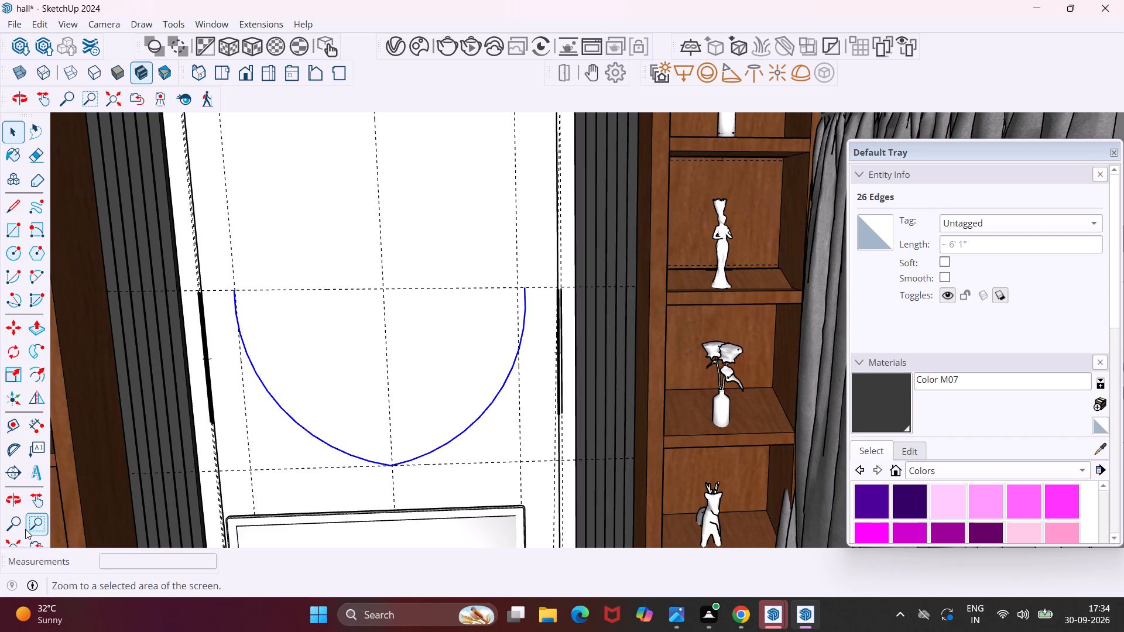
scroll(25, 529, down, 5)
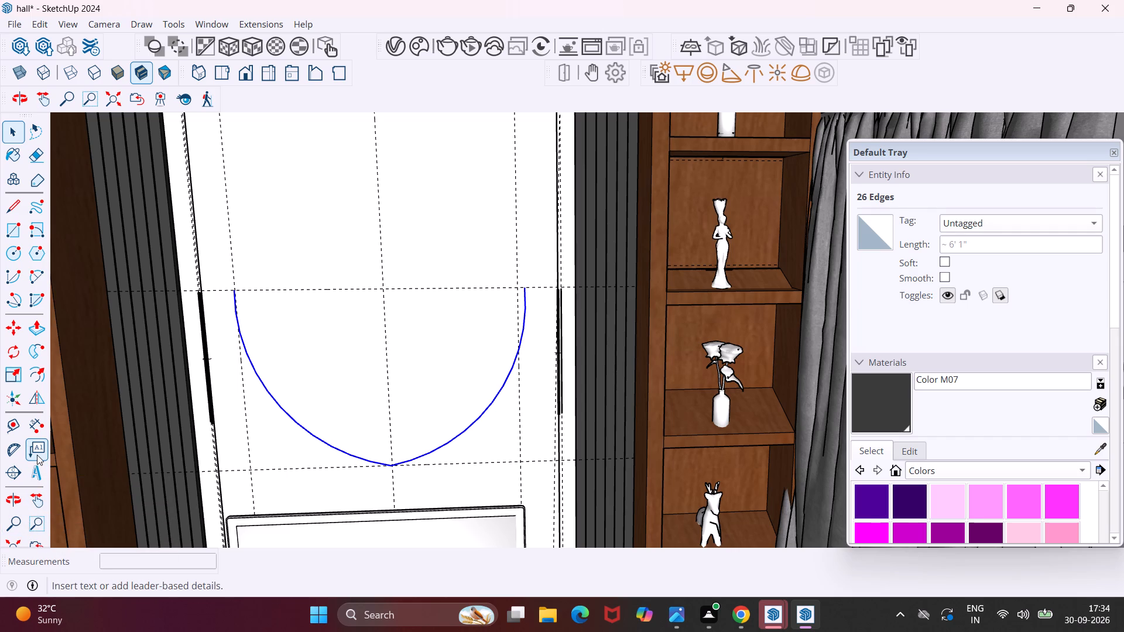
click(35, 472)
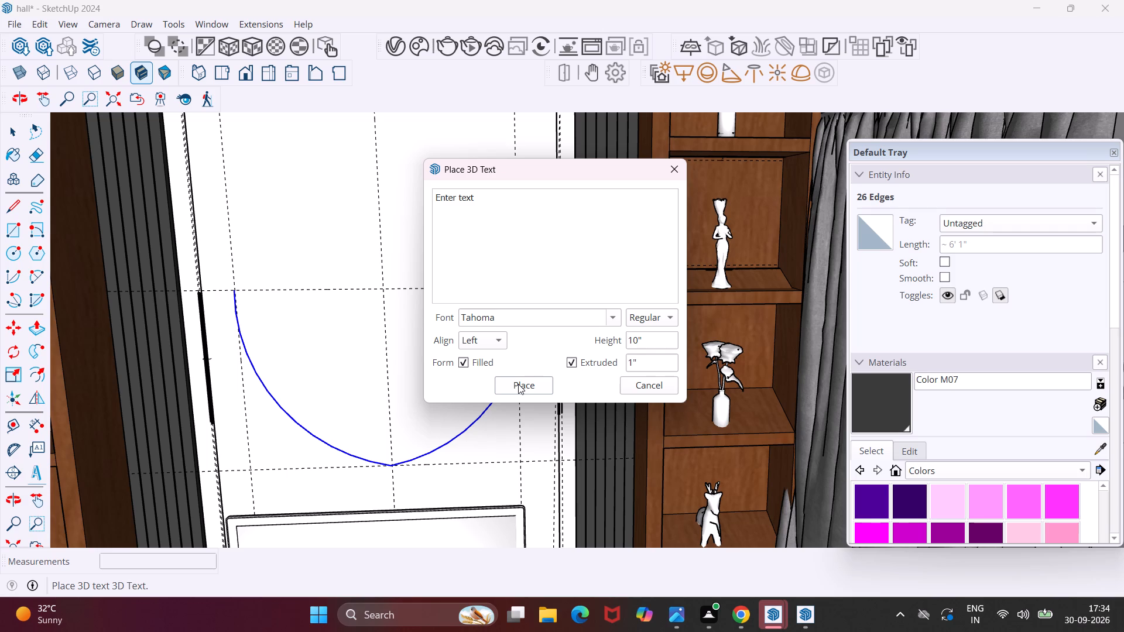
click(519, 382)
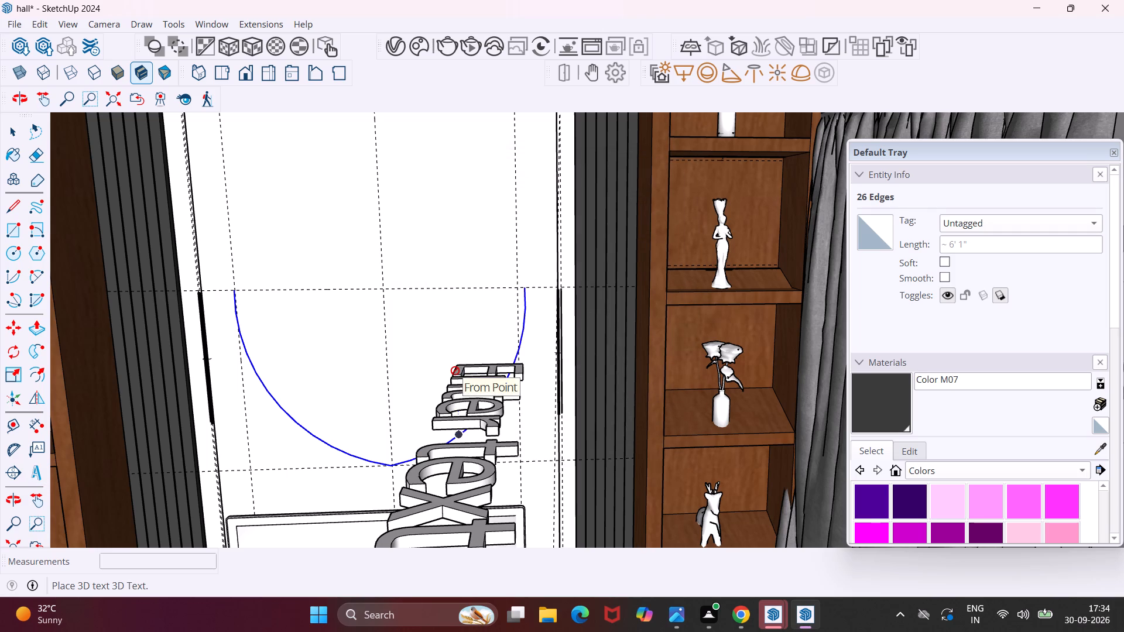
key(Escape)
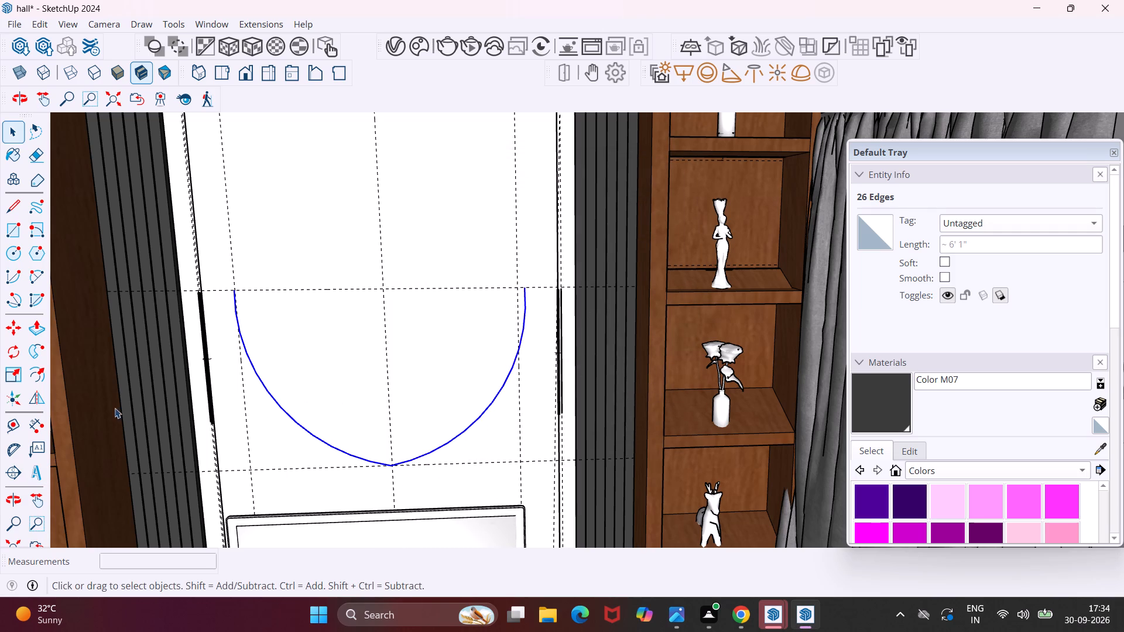
Make a mirrored copy of the U-shaped curve across its horizontal mid-plane with the Flip tool, keeping the original.
click(43, 397)
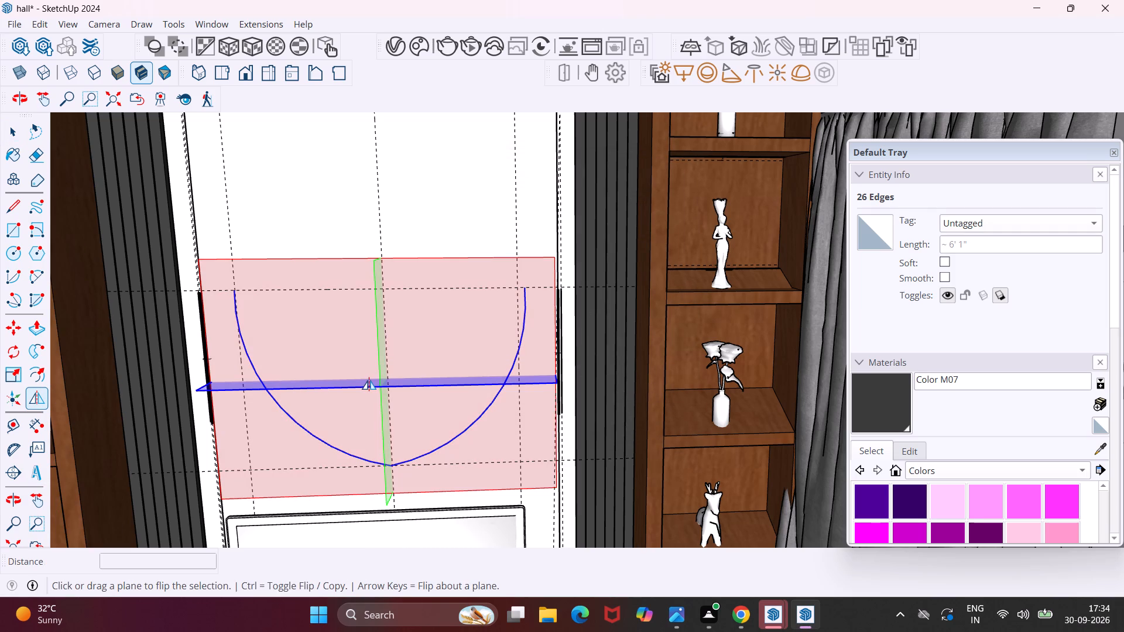
click(368, 380)
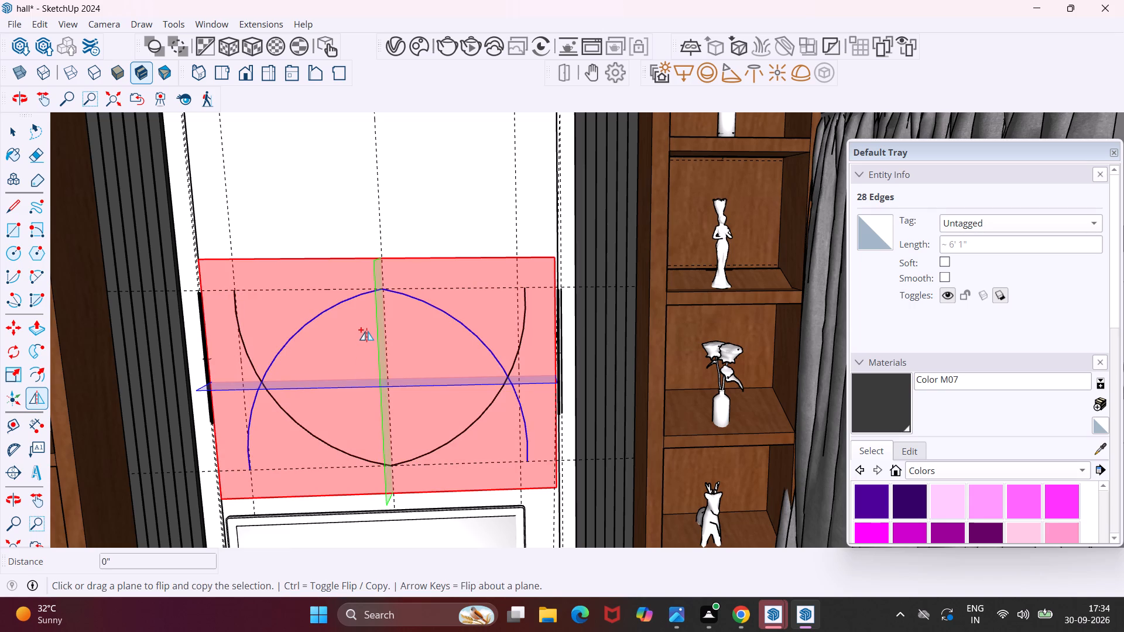
Copy the inverted curve 2' 2 1/16" upward along the vertical centre guide so its peak meets the upper guide and it closes the oval.
key(m)
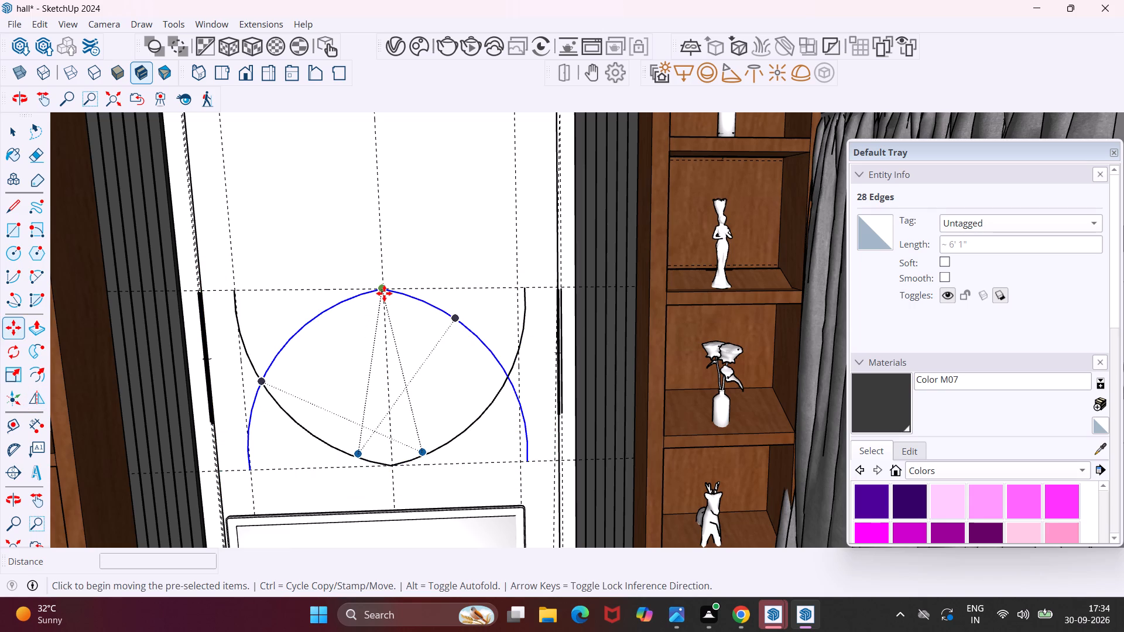
click(383, 288)
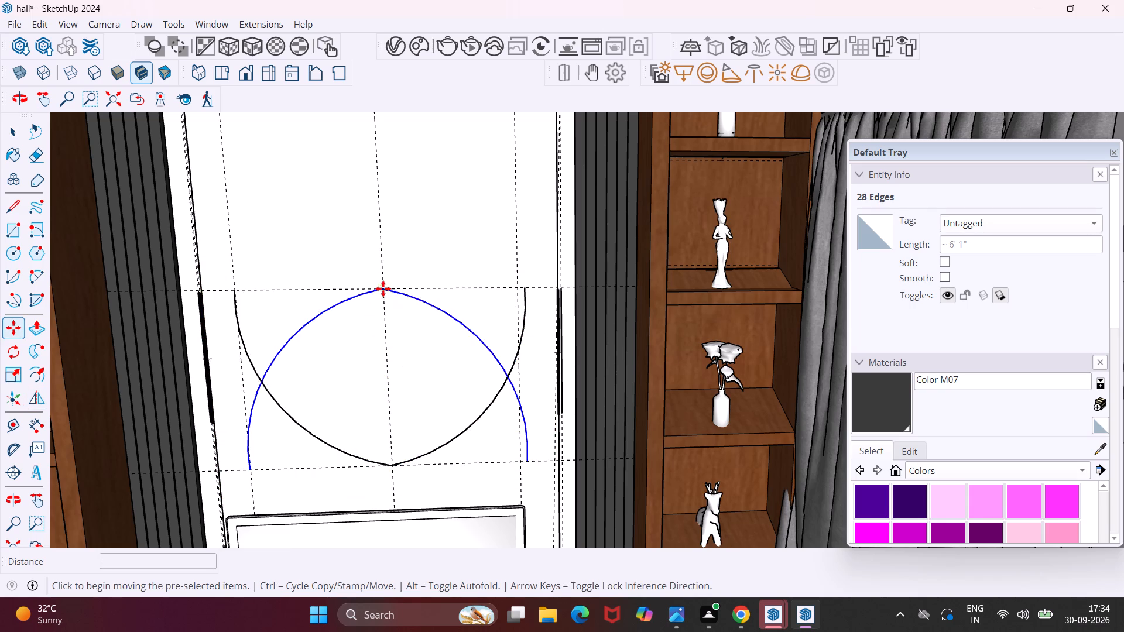
scroll(381, 263, down, 3)
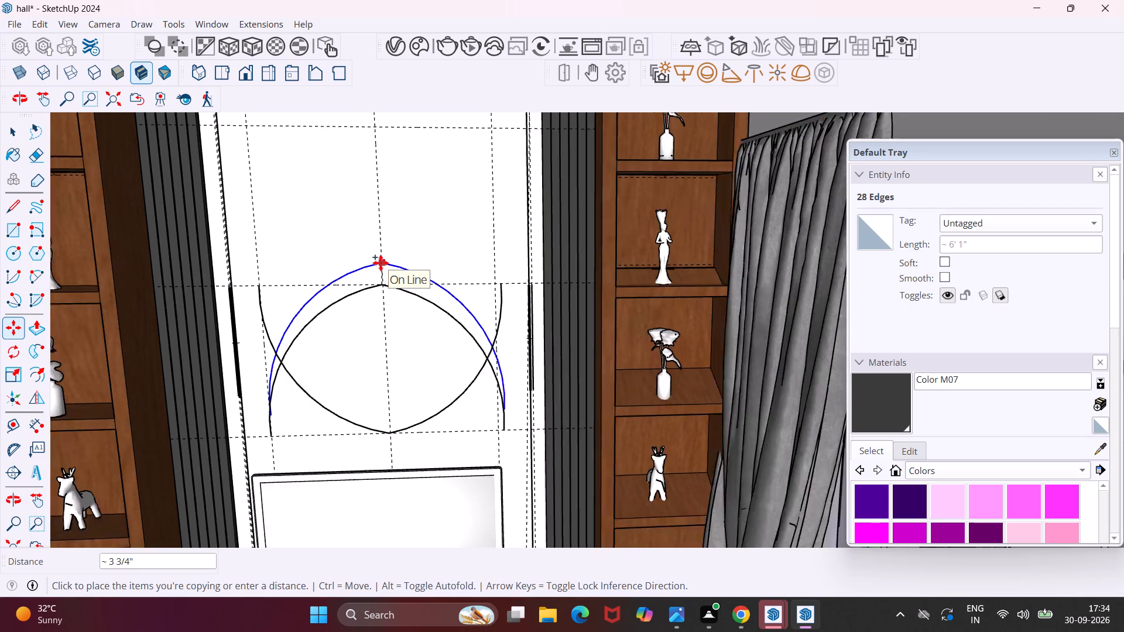
scroll(381, 263, down, 4)
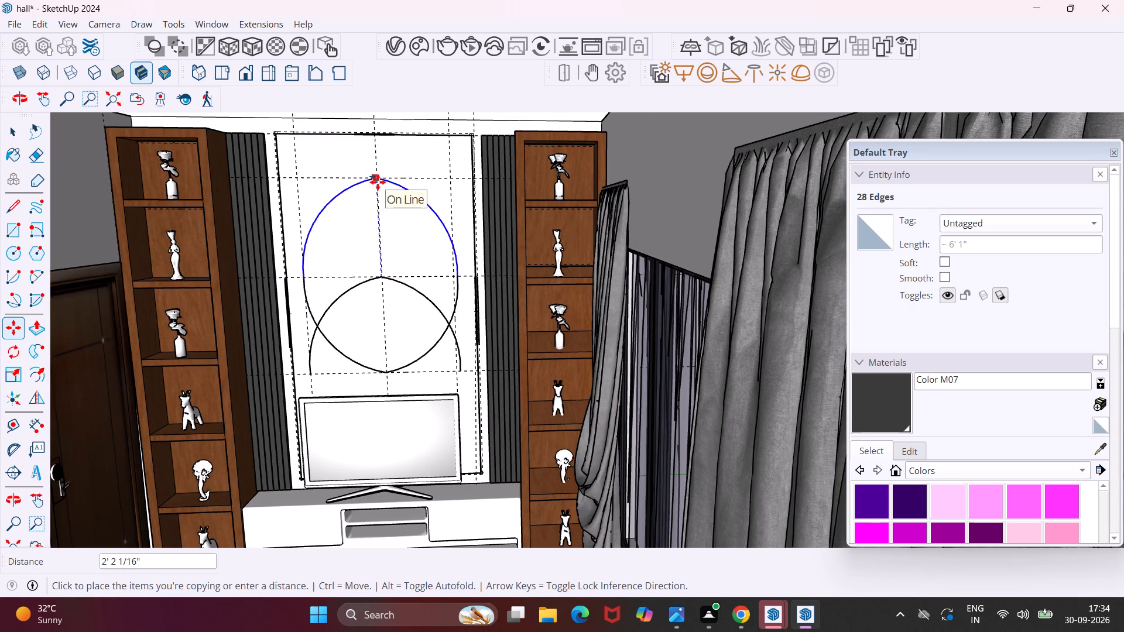
click(378, 182)
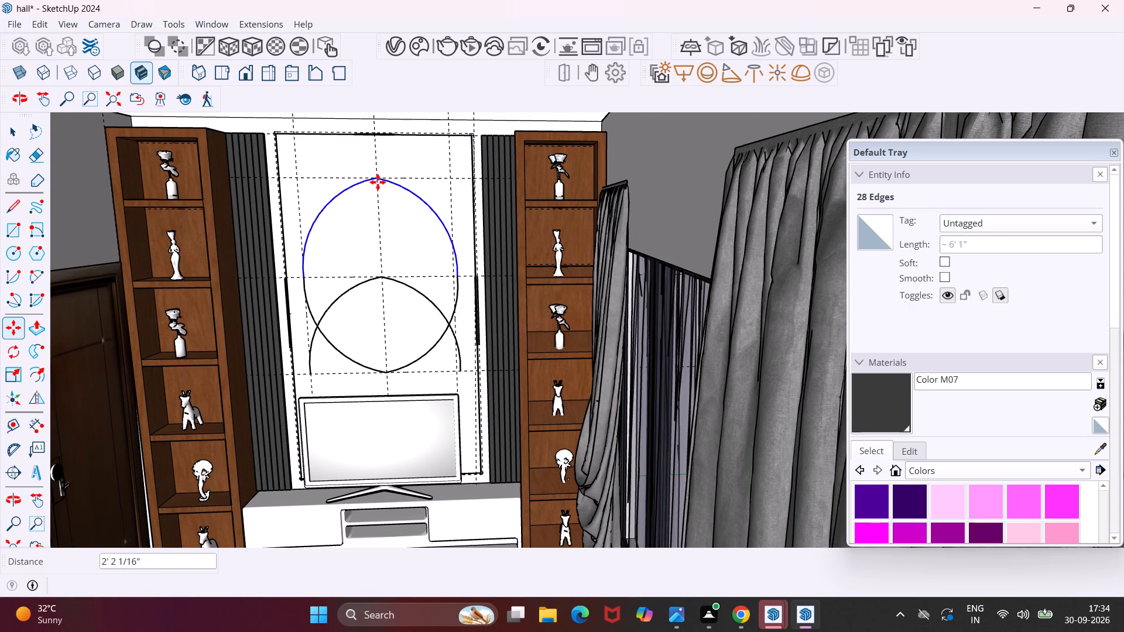
scroll(457, 282, up, 3)
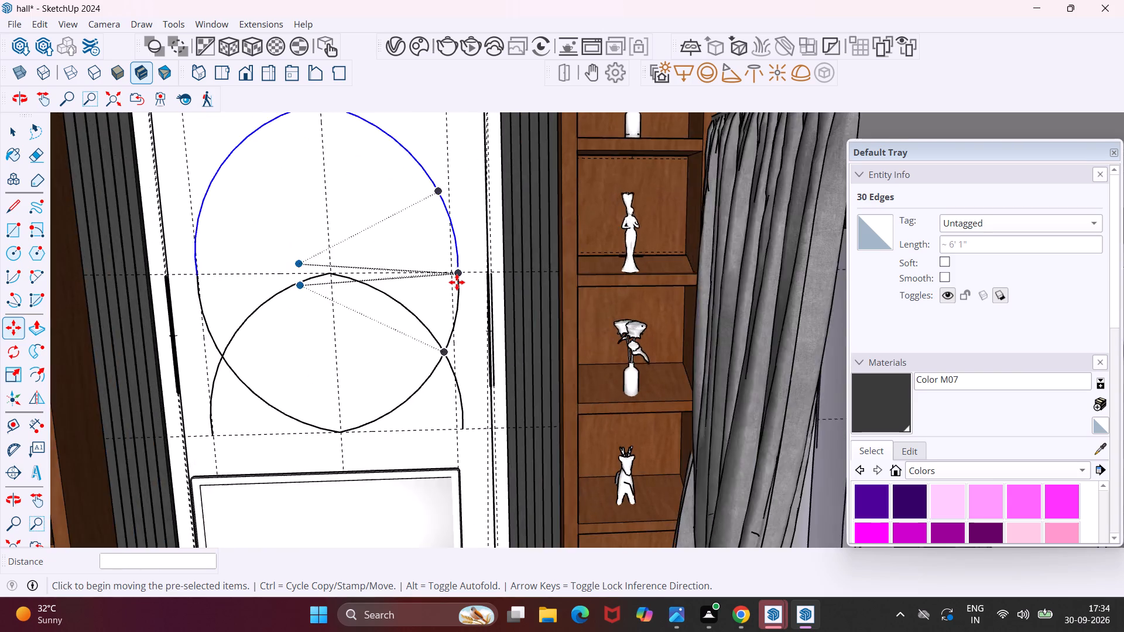
scroll(457, 282, up, 15)
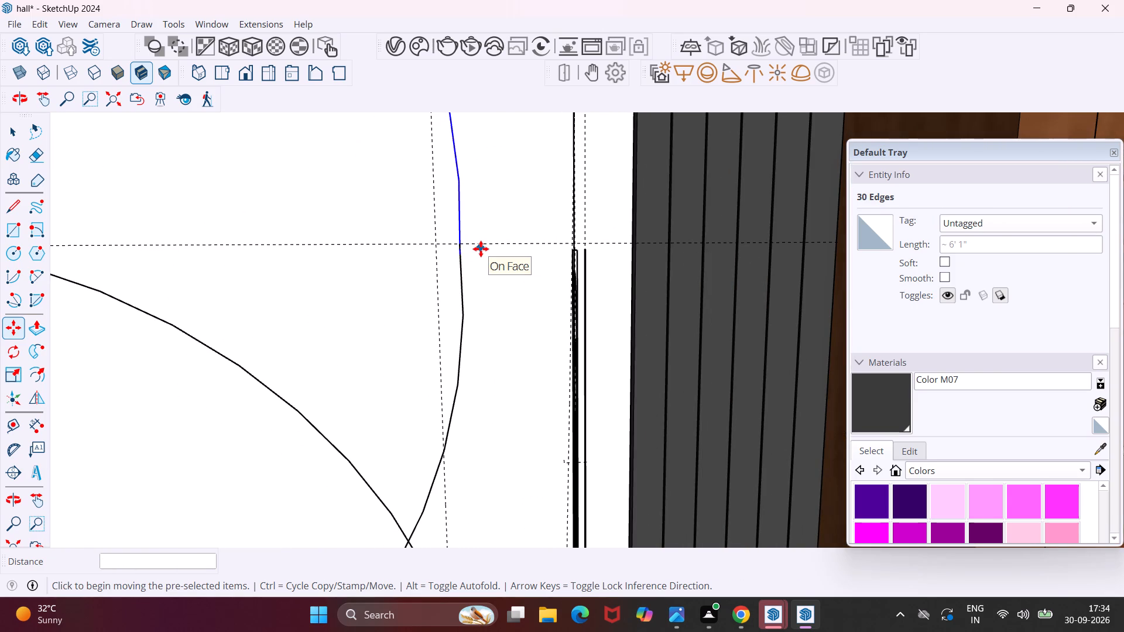
key(Escape)
key(space)
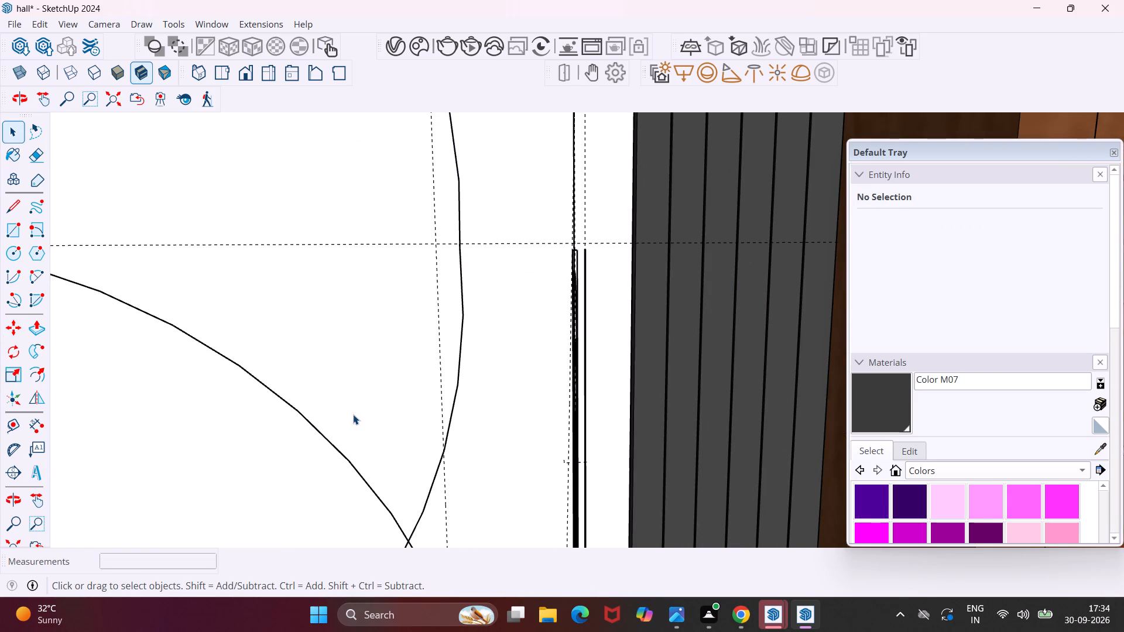
Erase the leftover pieces of the original inverted curve inside and below the closed oval above the TV.
scroll(345, 405, down, 12)
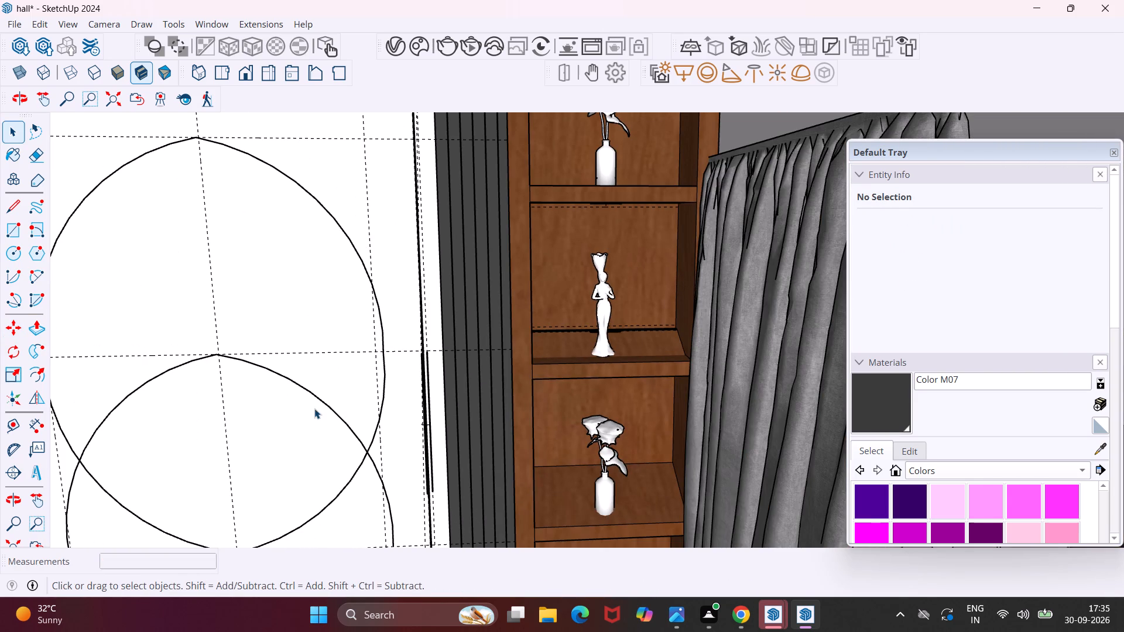
key(e)
click(307, 394)
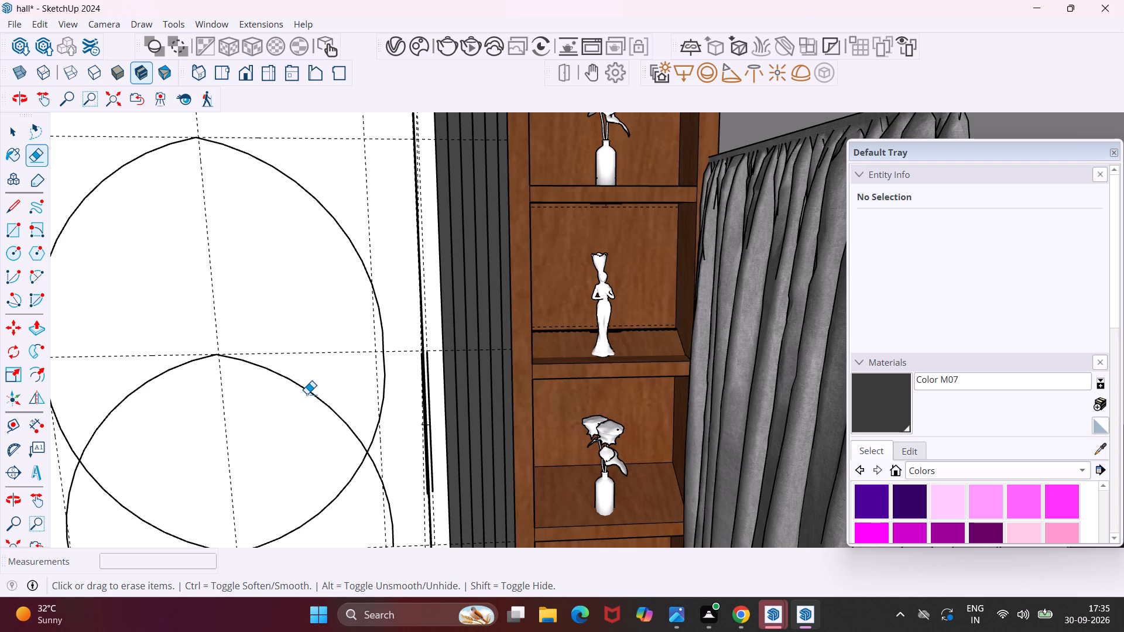
click(307, 389)
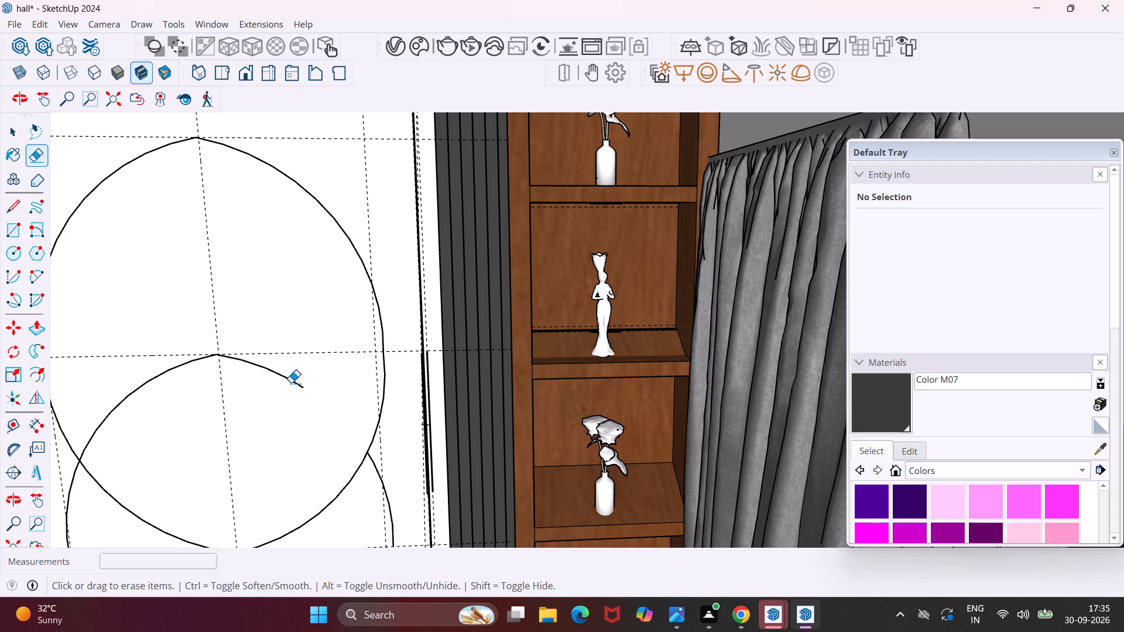
click(291, 383)
click(187, 361)
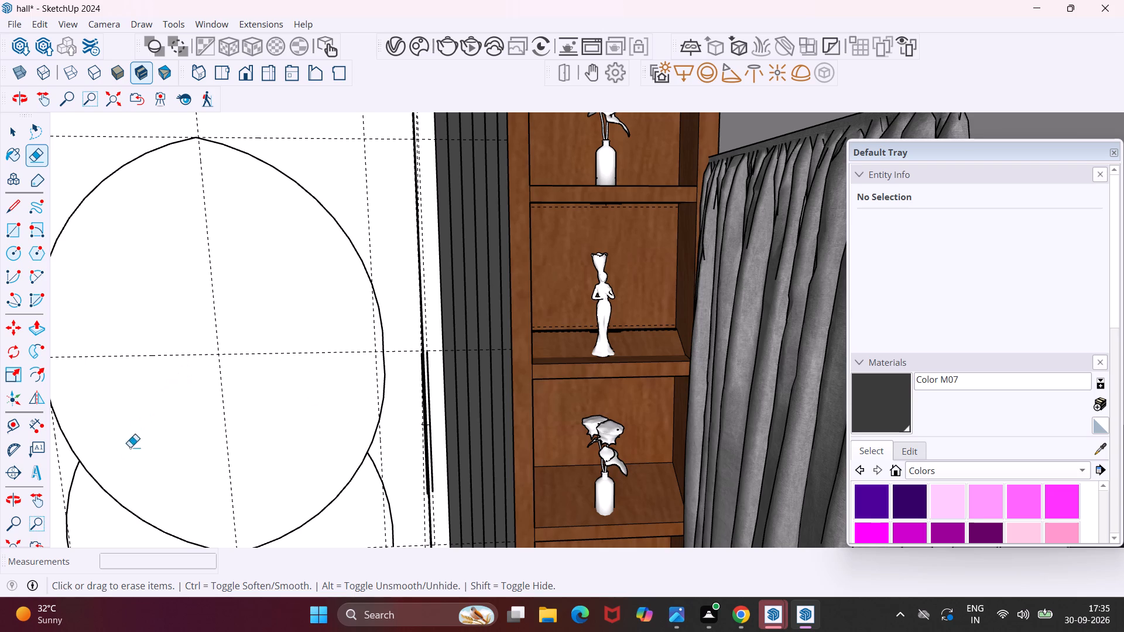
click(70, 483)
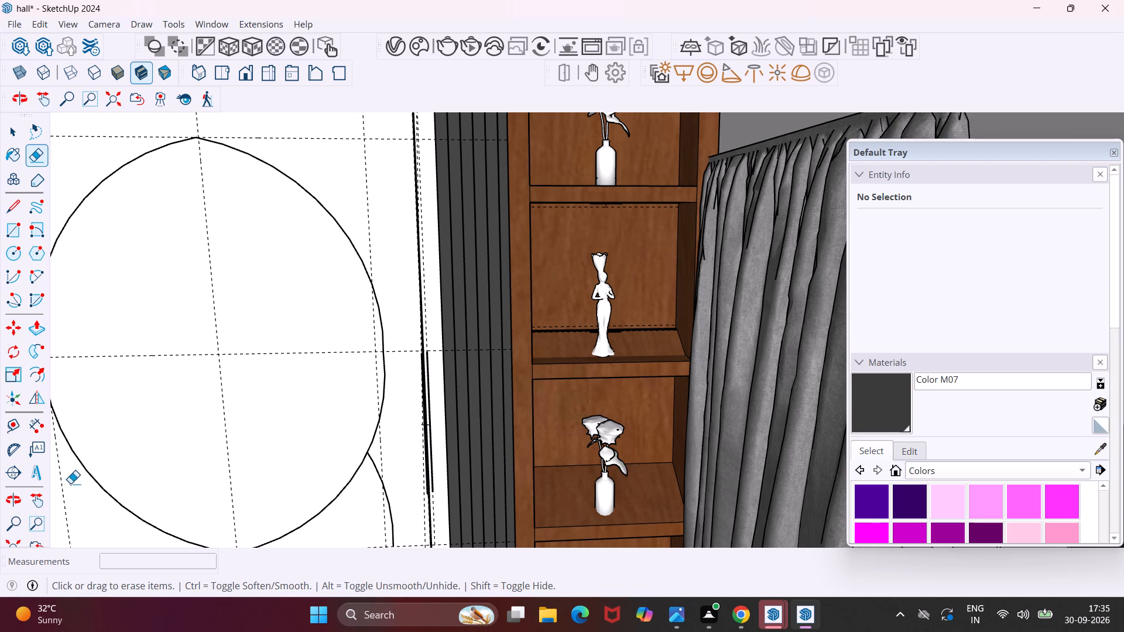
click(392, 522)
scroll(364, 488, down, 6)
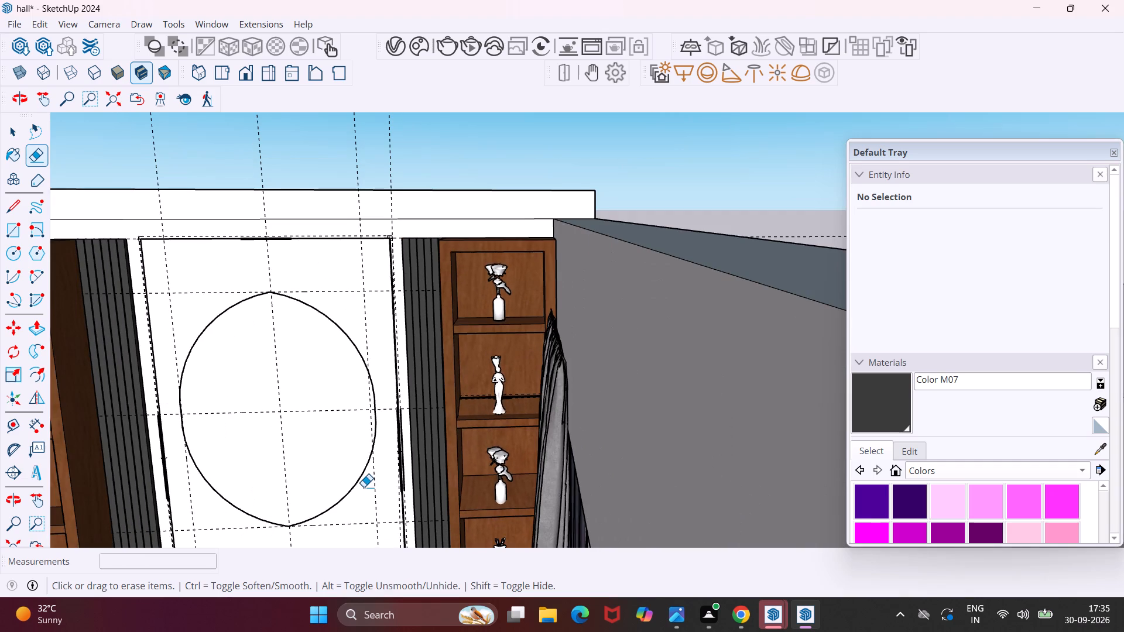
key(Escape)
key(space)
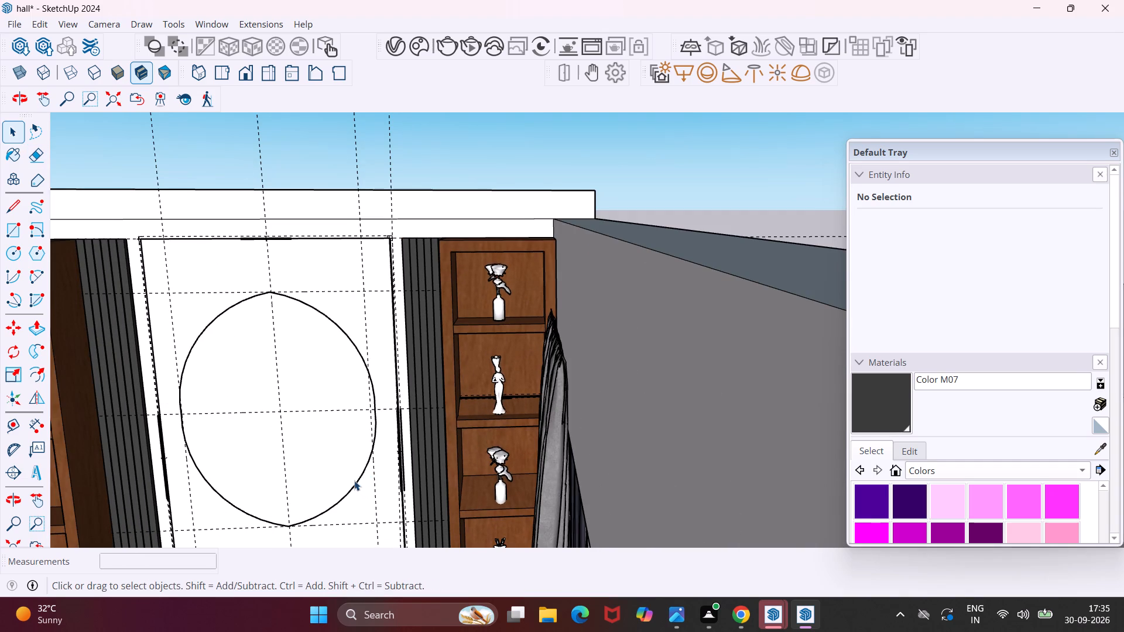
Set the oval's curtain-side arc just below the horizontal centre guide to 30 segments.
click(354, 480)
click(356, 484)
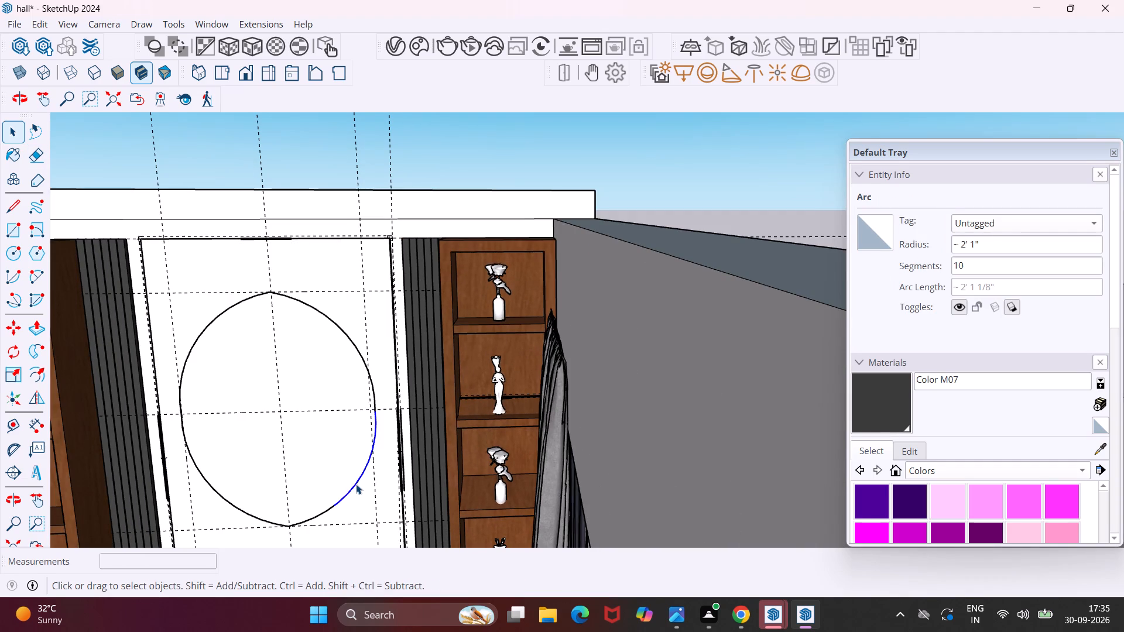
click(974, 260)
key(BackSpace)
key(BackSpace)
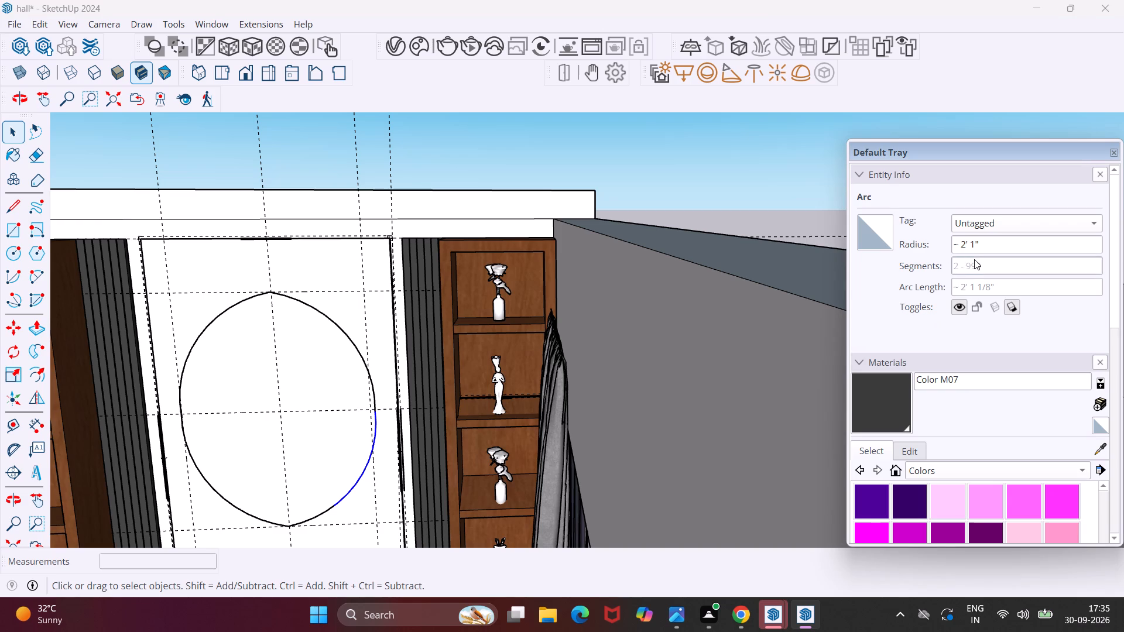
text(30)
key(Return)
Set the two curtain-side arc pieces nearest above the oval's horizontal centre guide to 10 segments each.
click(352, 343)
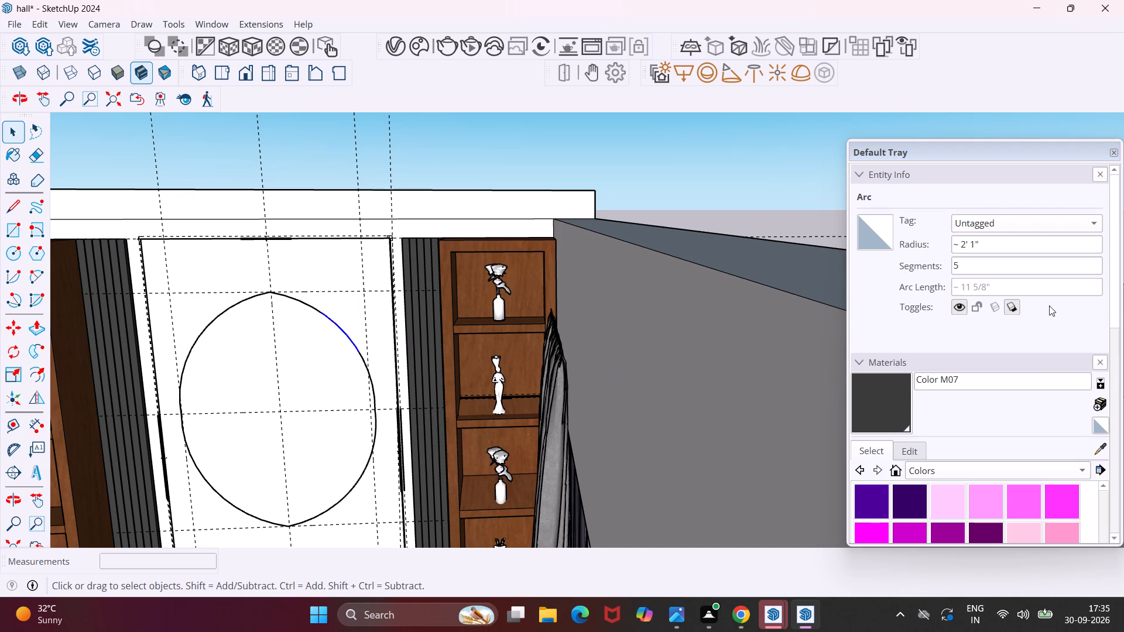
click(989, 265)
key(BackSpace)
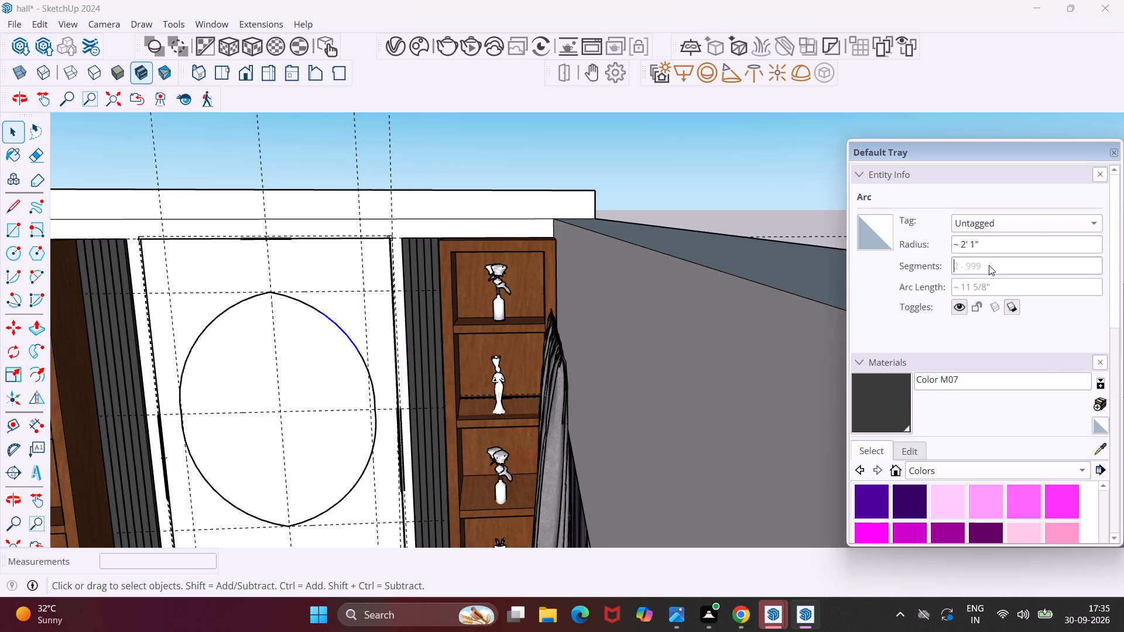
text(10)
key(Return)
scroll(382, 390, up, 2)
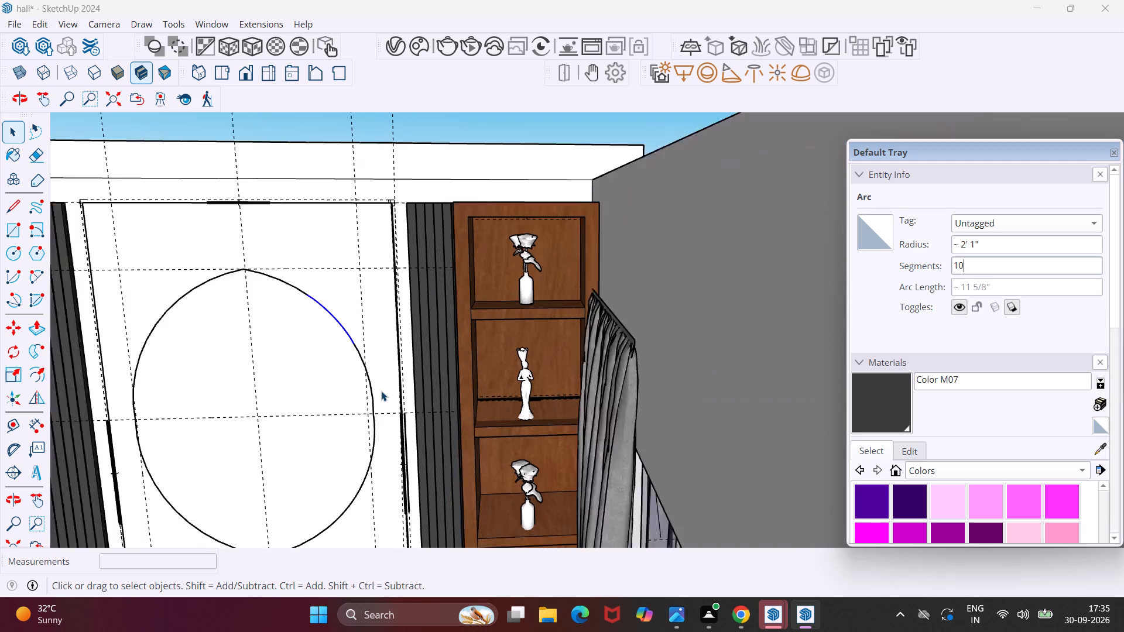
scroll(381, 391, up, 5)
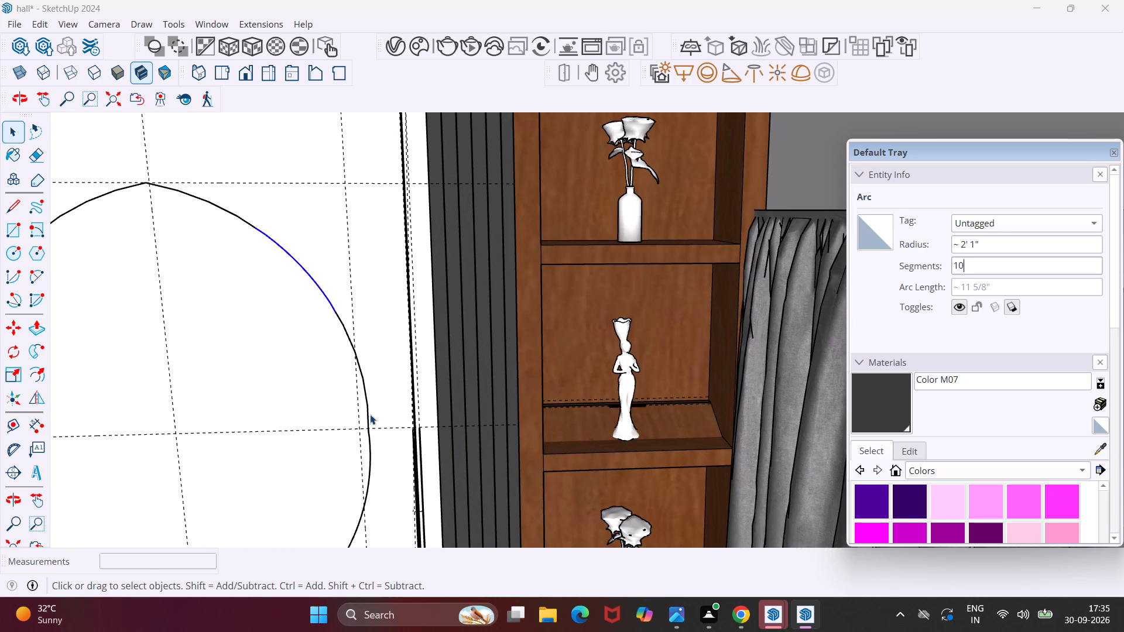
click(366, 401)
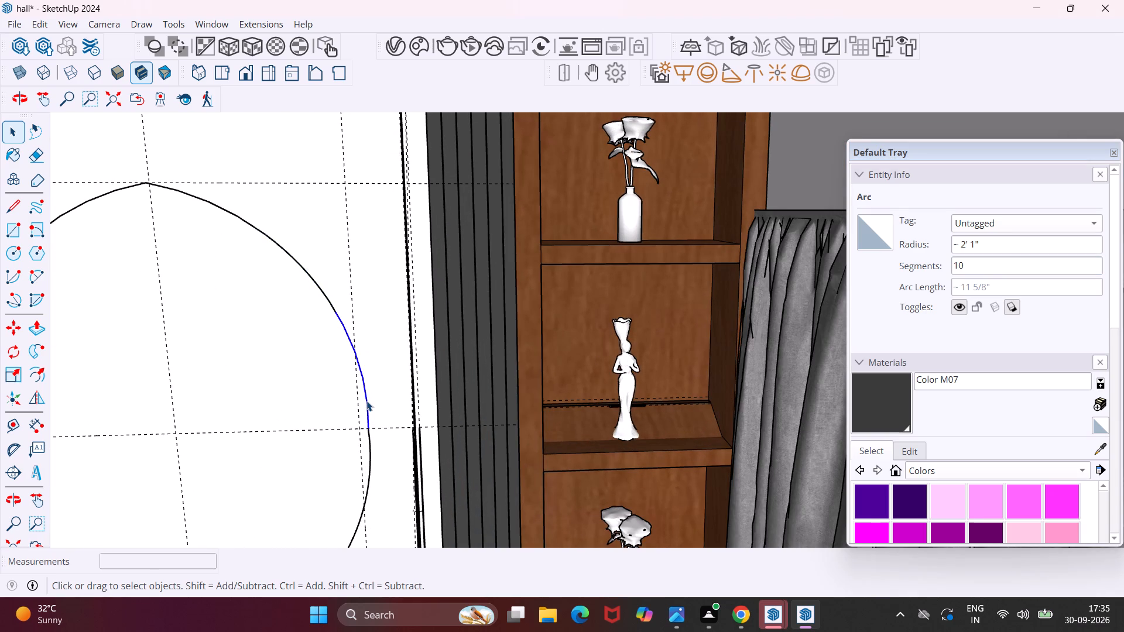
click(973, 267)
key(BackSpace)
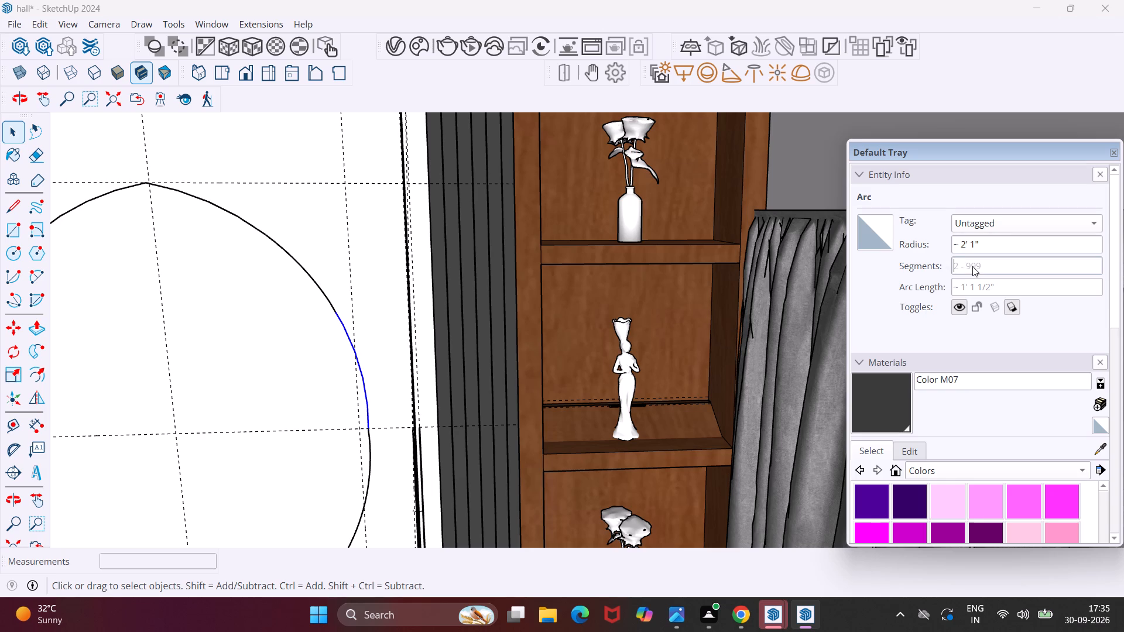
text(10)
key(Return)
Set the curtain-side arc below the oval's horizontal centre guide to 60 segments and check where it meets the upper arc.
scroll(409, 360, down, 3)
click(380, 420)
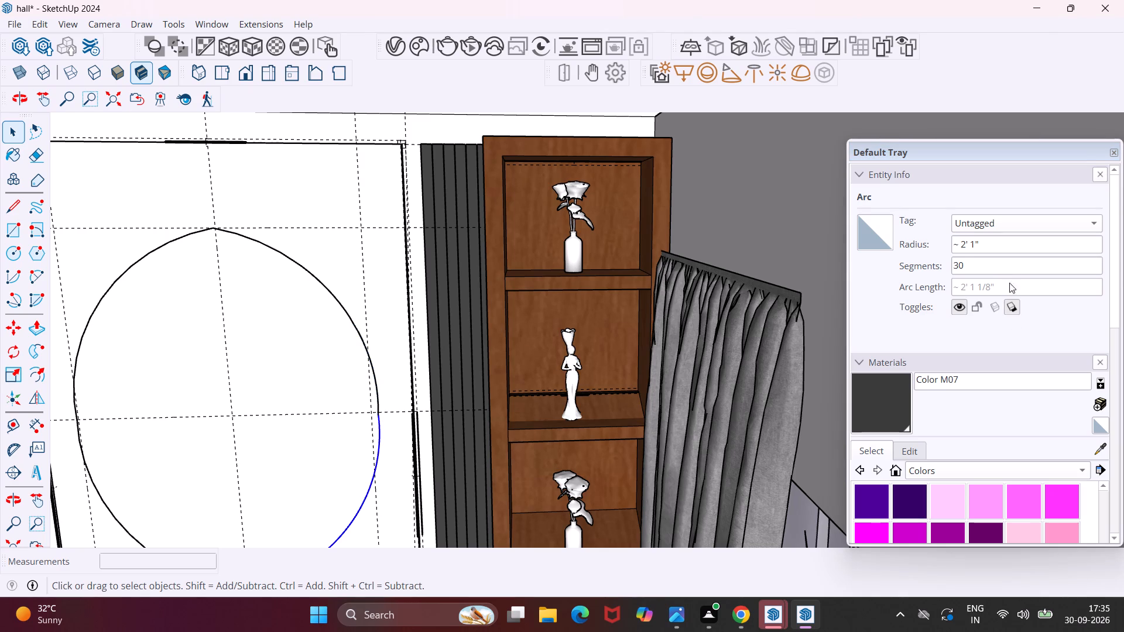
click(988, 265)
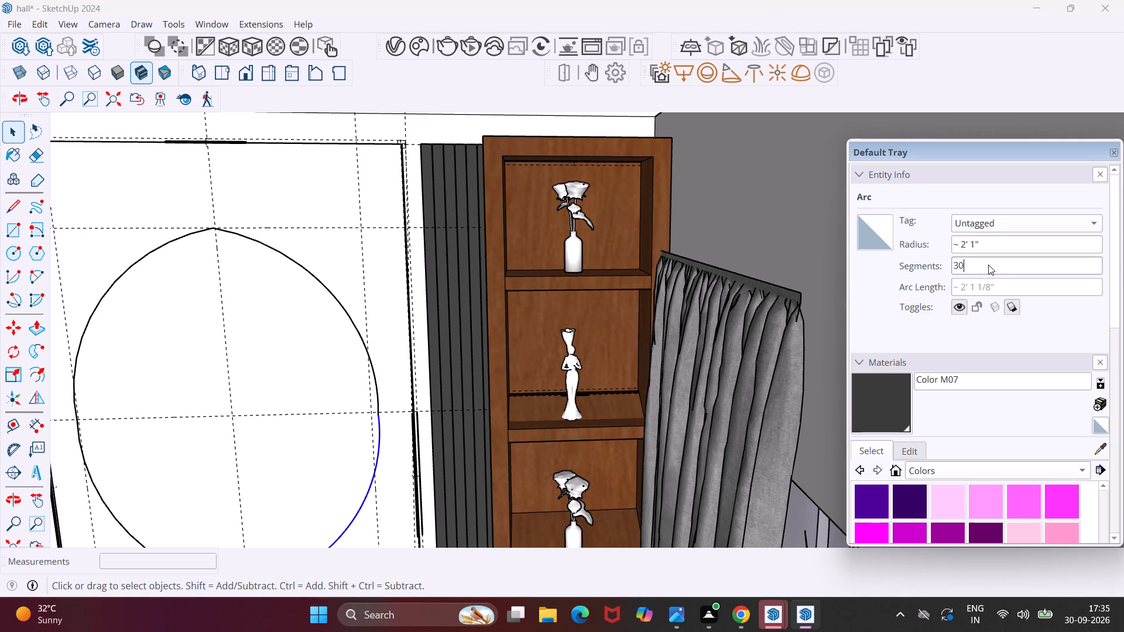
key(BackSpace)
key(BackSpace)
text(60)
key(Return)
scroll(374, 418, up, 9)
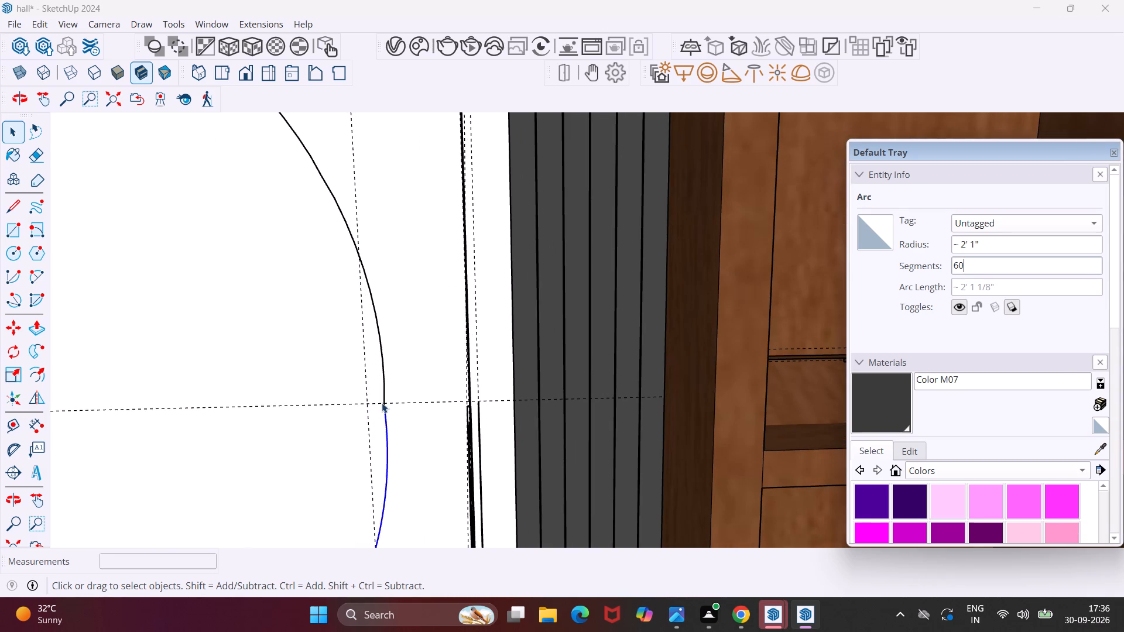
click(384, 397)
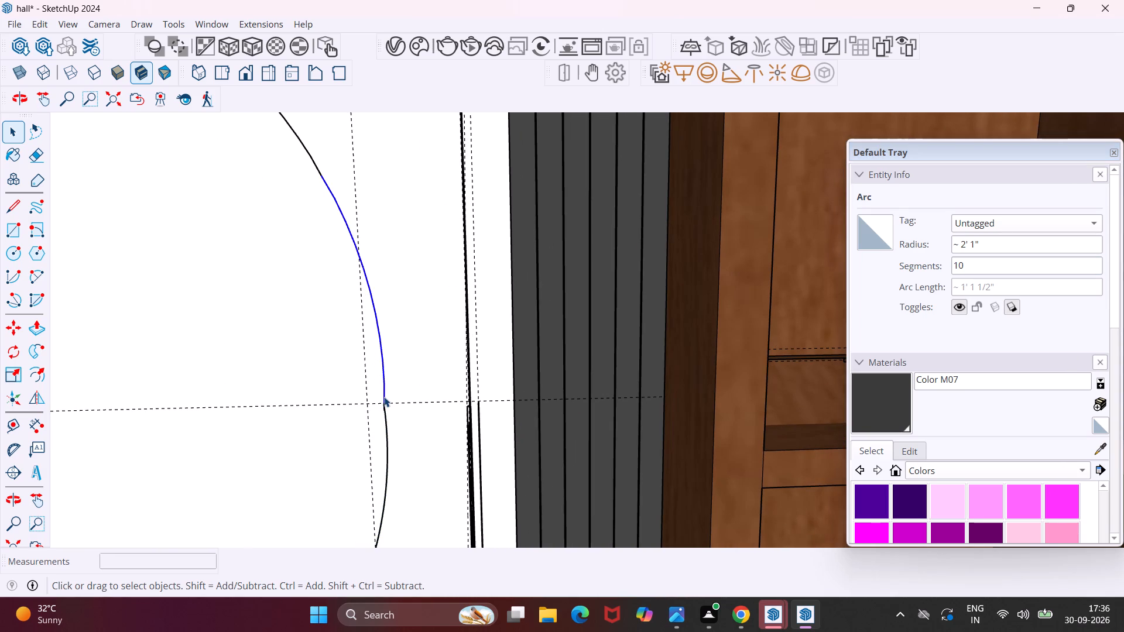
click(336, 435)
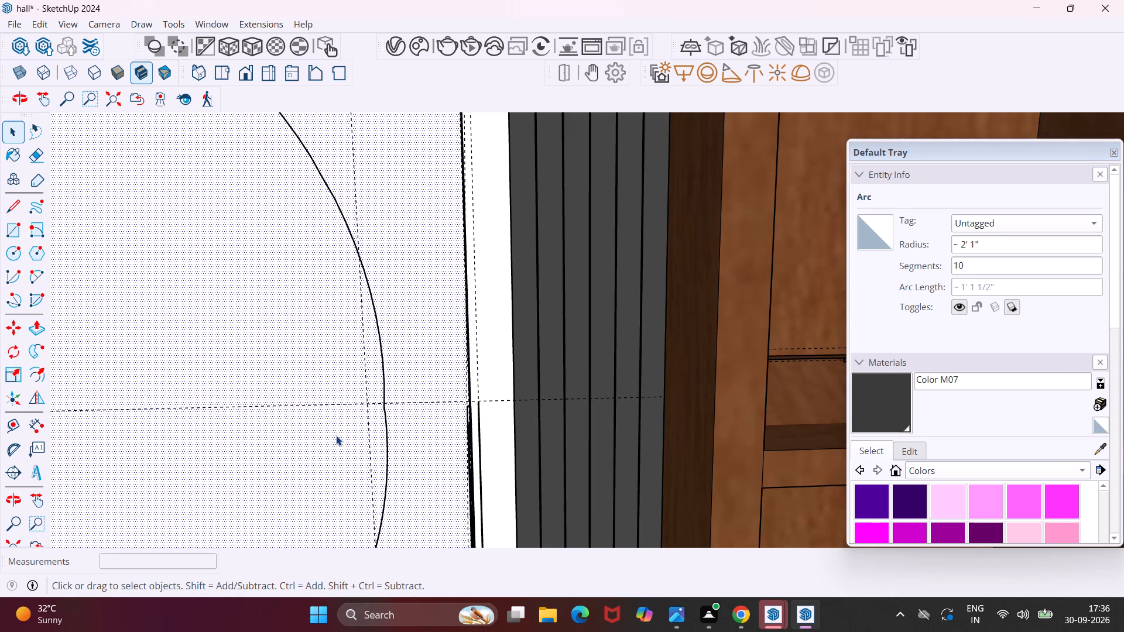
Set the door-side arc just below the oval's horizontal centre guide to 50 segments.
scroll(336, 435, down, 16)
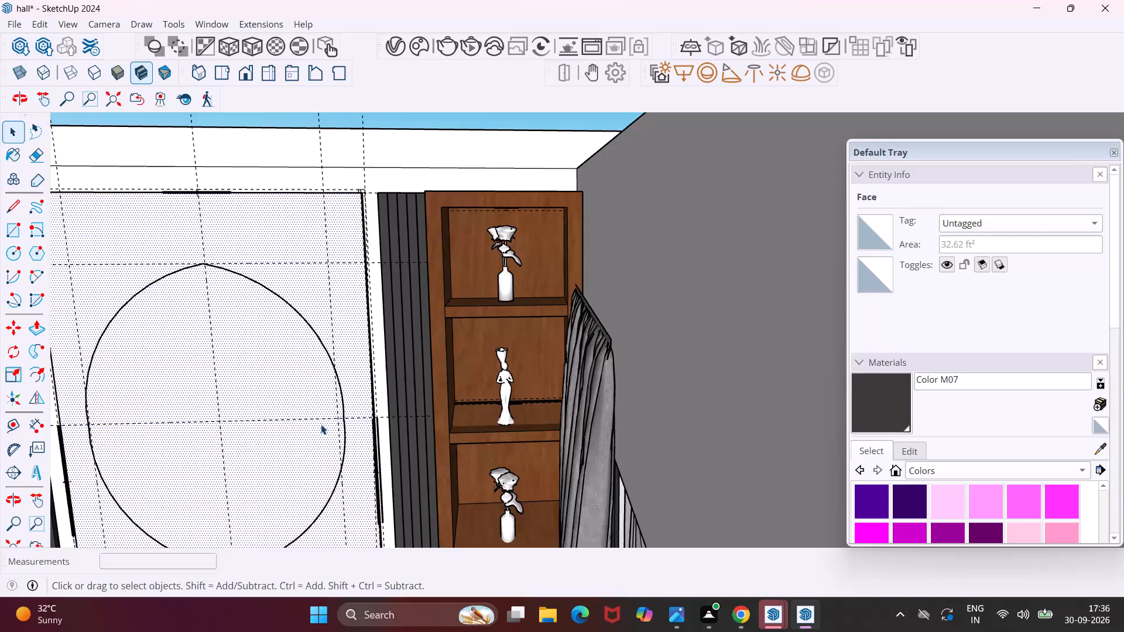
scroll(321, 424, down, 6)
scroll(155, 425, up, 6)
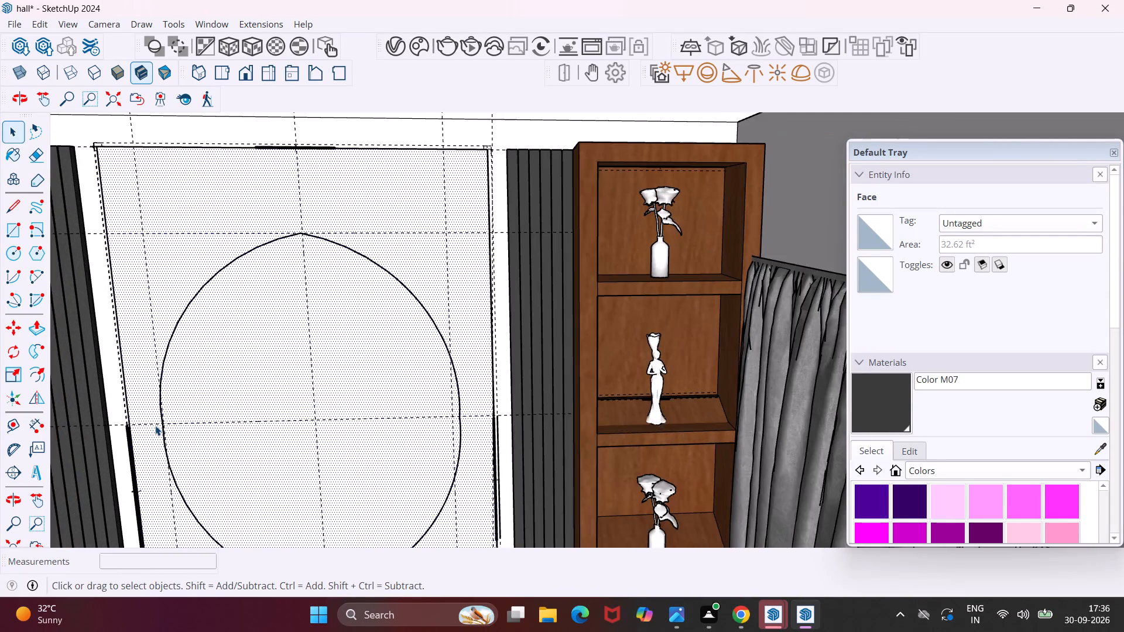
scroll(155, 425, up, 12)
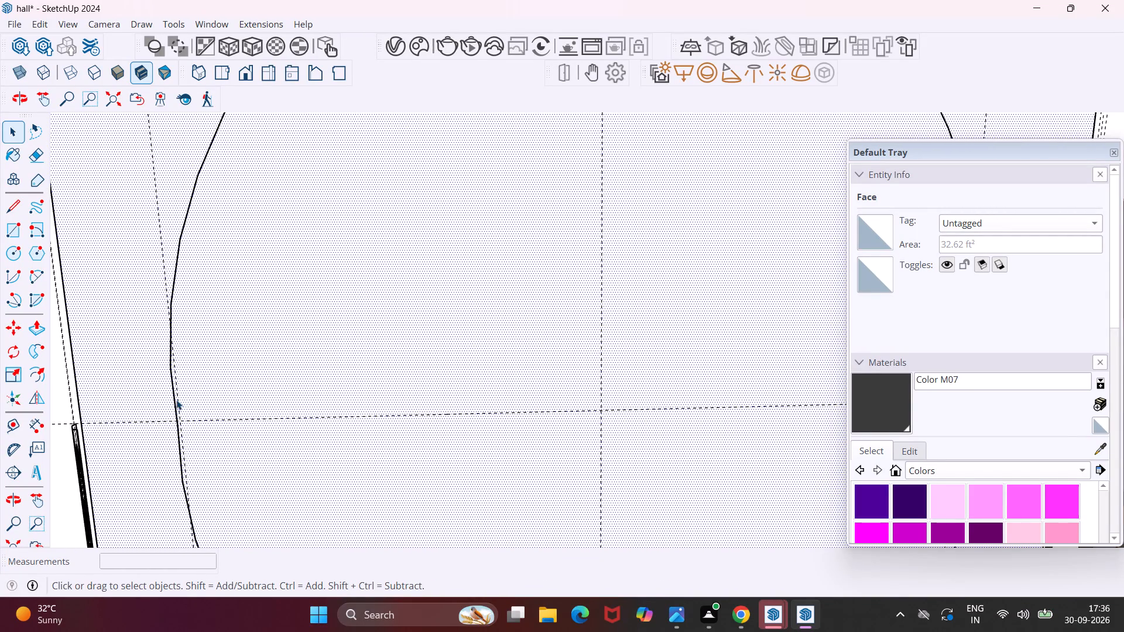
click(176, 429)
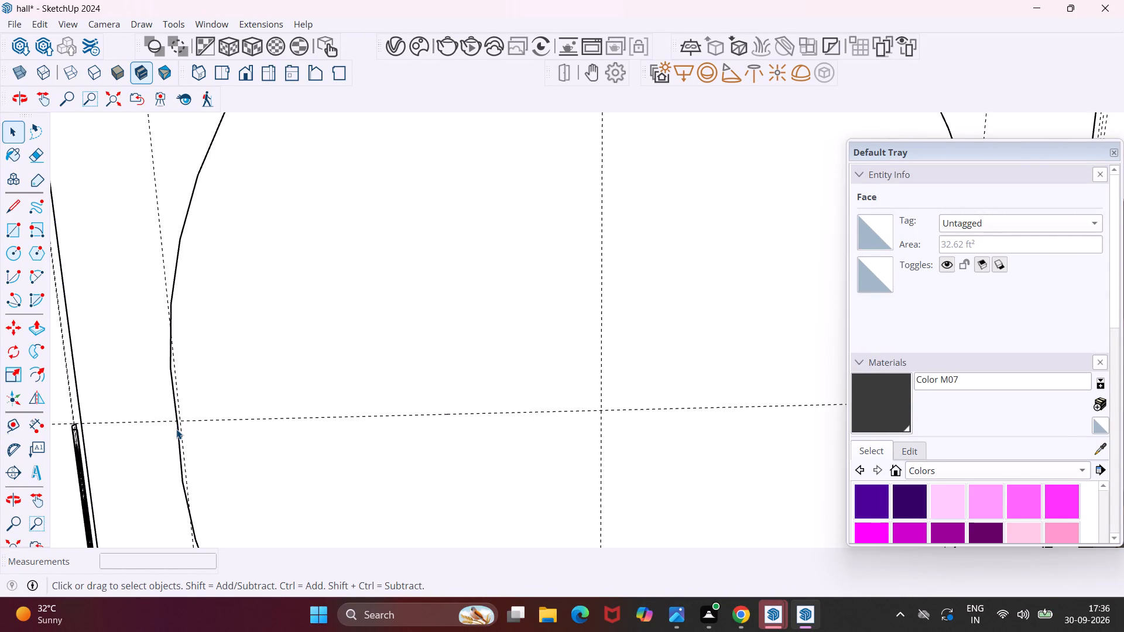
click(177, 431)
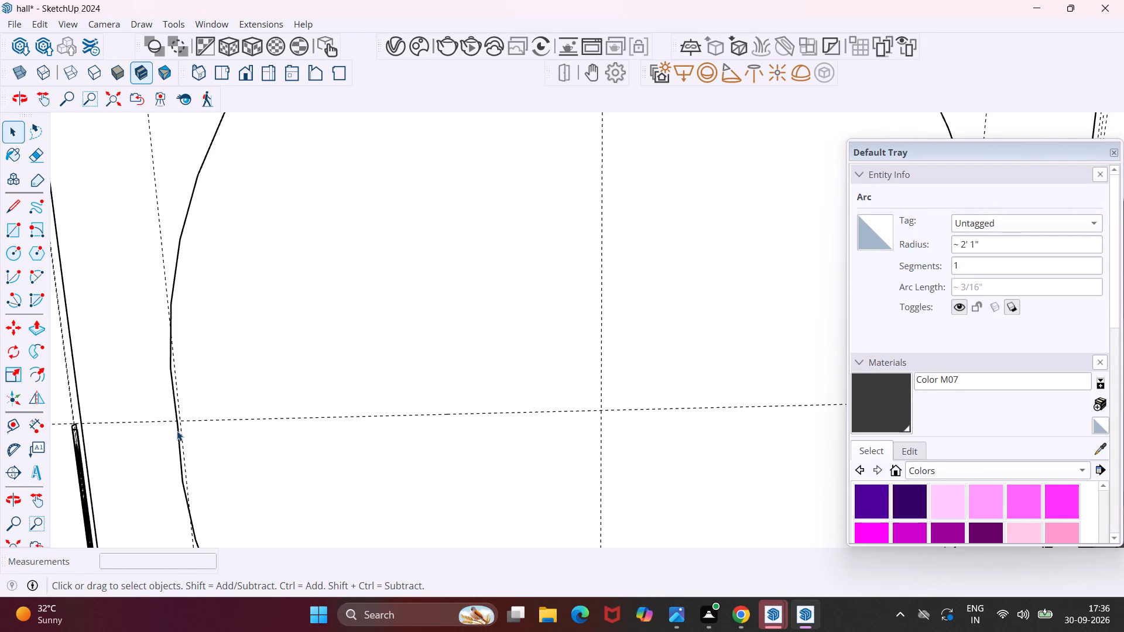
click(178, 434)
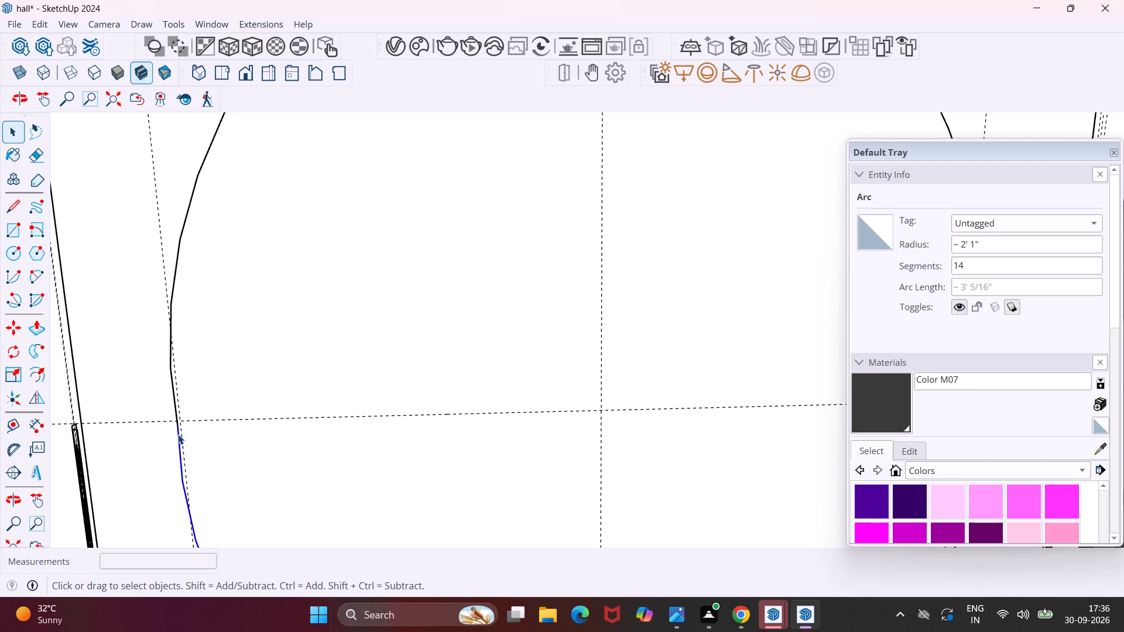
click(971, 265)
key(BackSpace)
key(BackSpace)
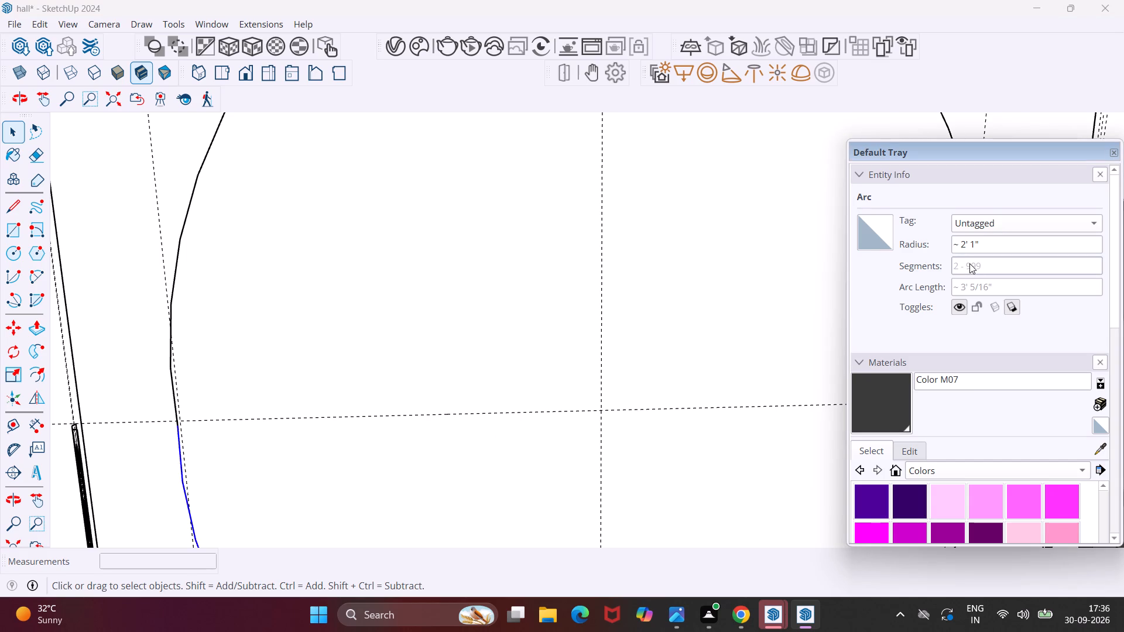
text(50)
key(Return)
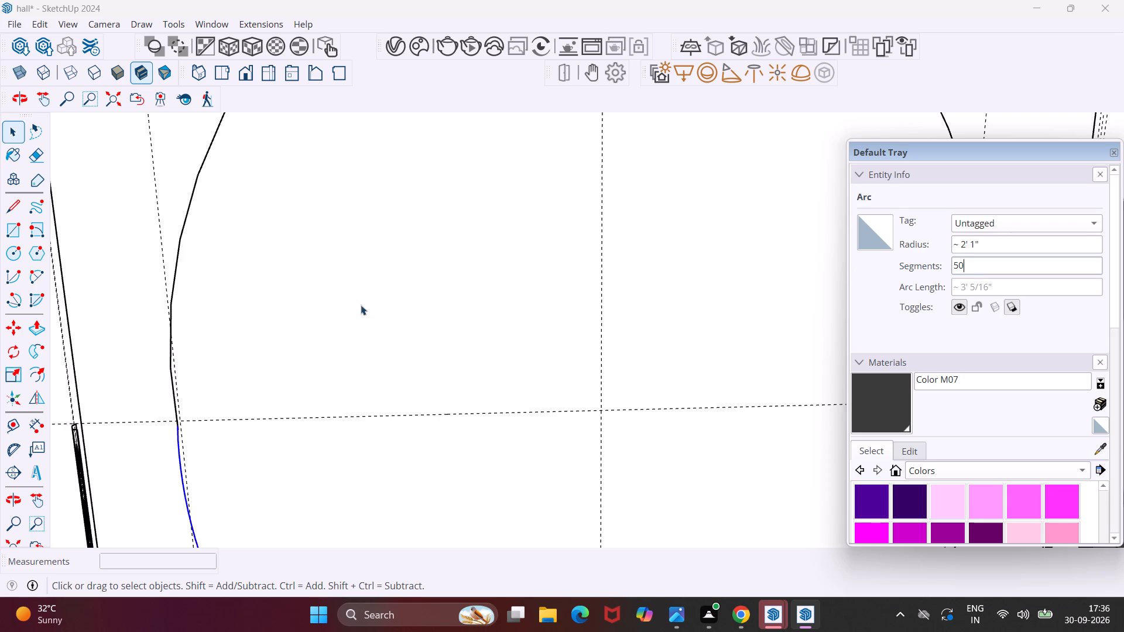
Set the door-side arc piece just above the oval's horizontal centre guide to 50 segments.
click(174, 274)
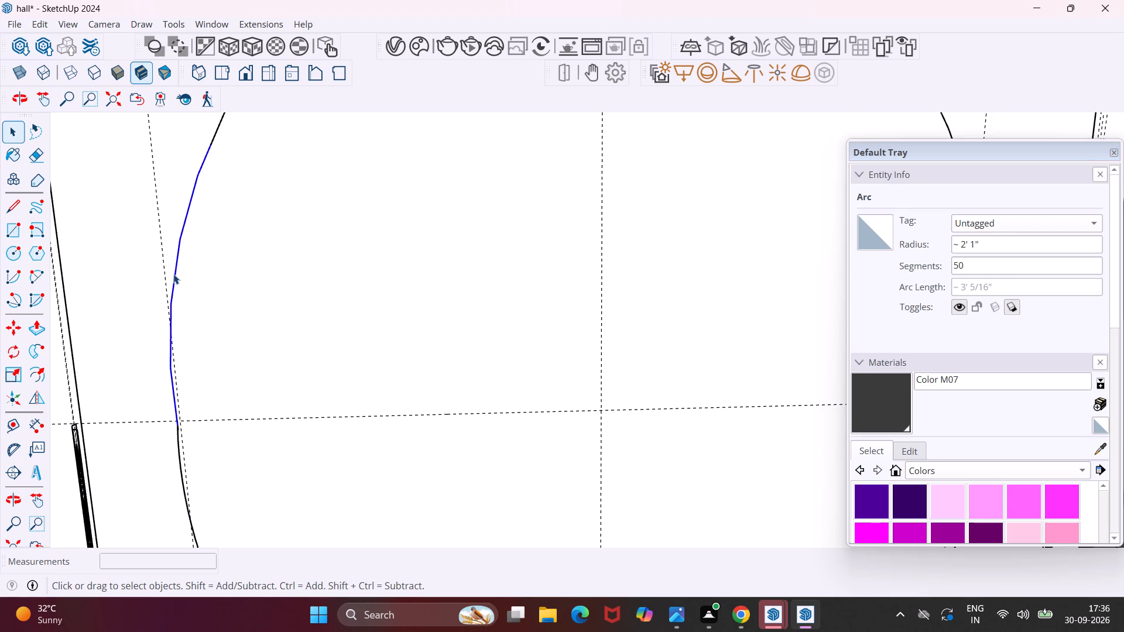
click(976, 267)
key(0)
key(Return)
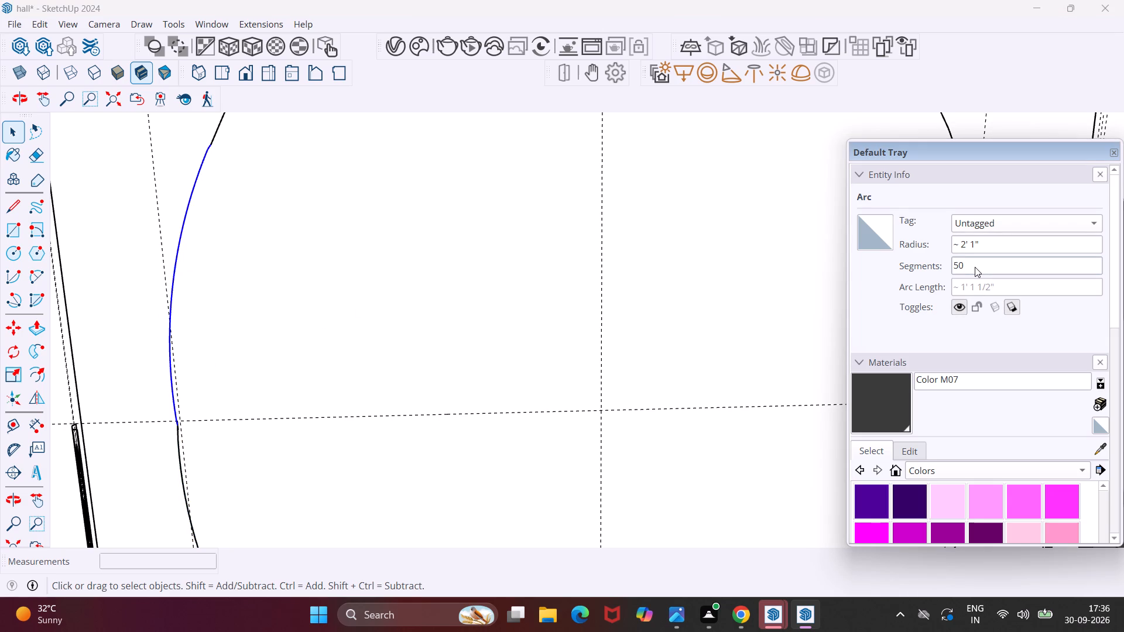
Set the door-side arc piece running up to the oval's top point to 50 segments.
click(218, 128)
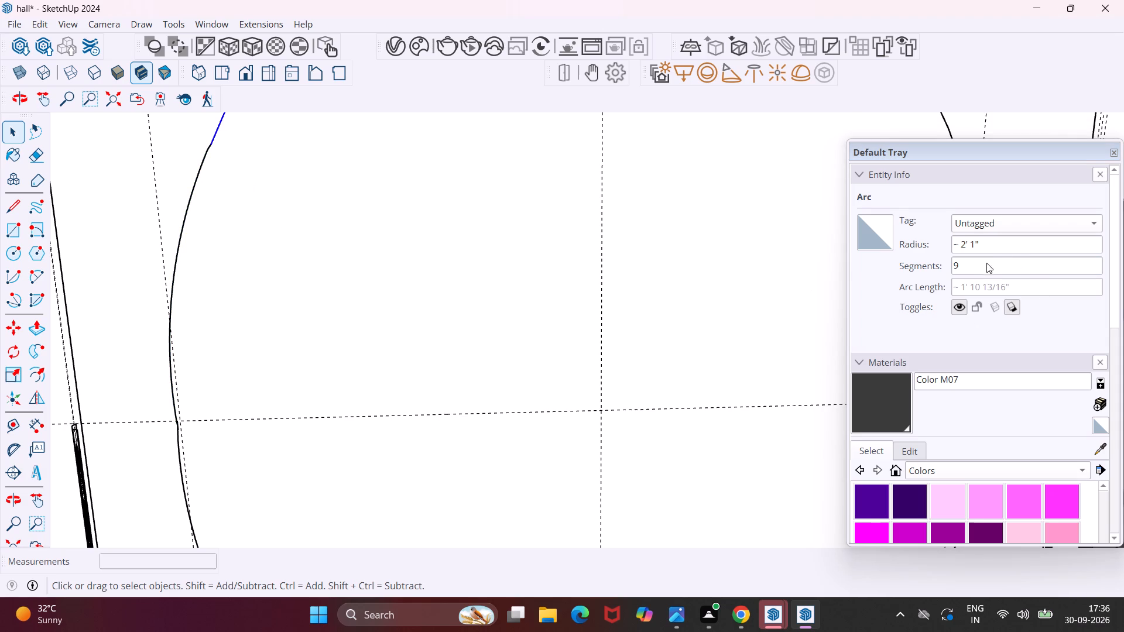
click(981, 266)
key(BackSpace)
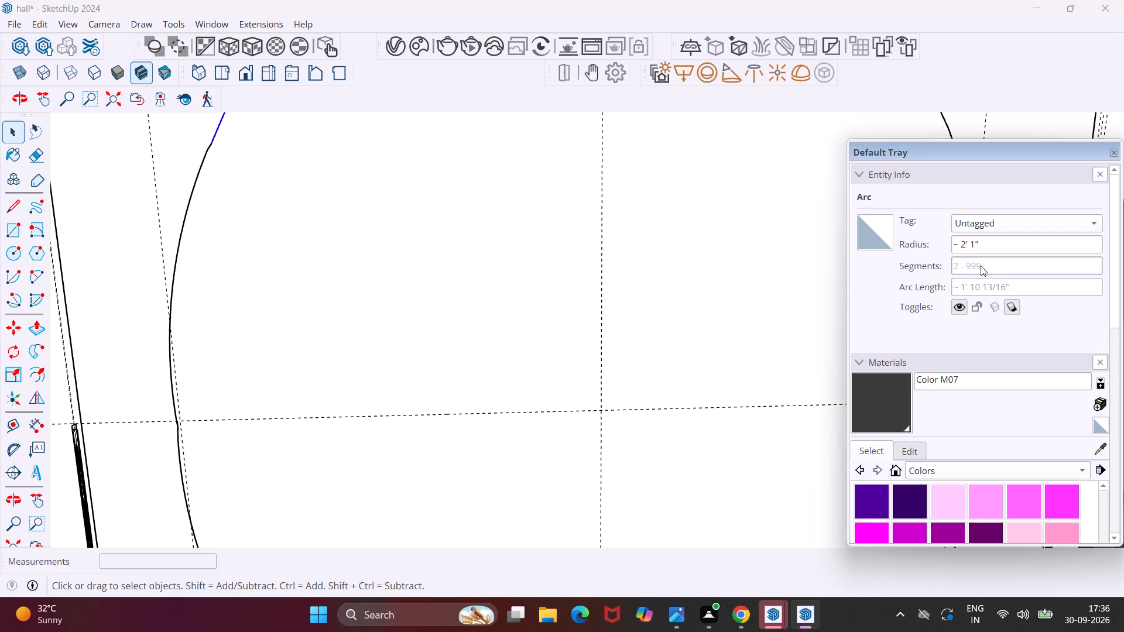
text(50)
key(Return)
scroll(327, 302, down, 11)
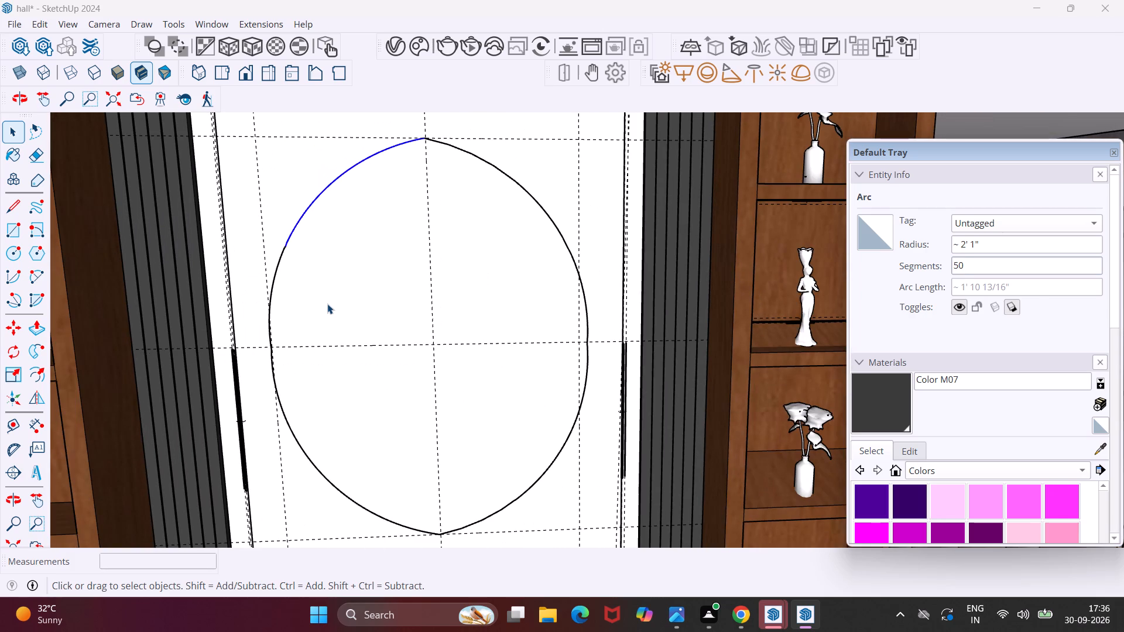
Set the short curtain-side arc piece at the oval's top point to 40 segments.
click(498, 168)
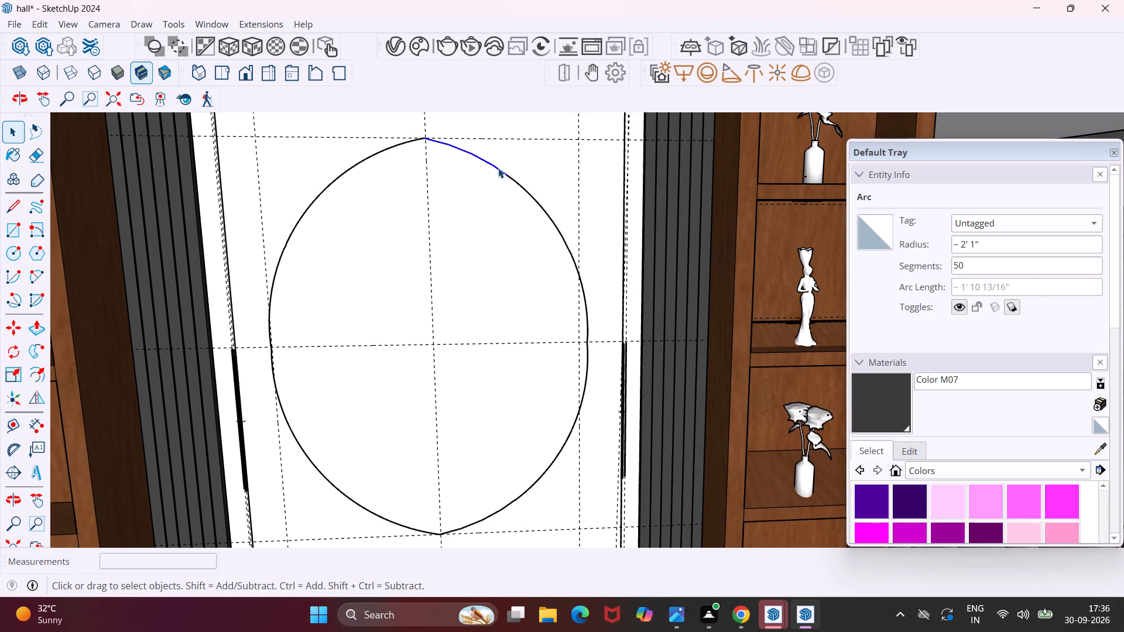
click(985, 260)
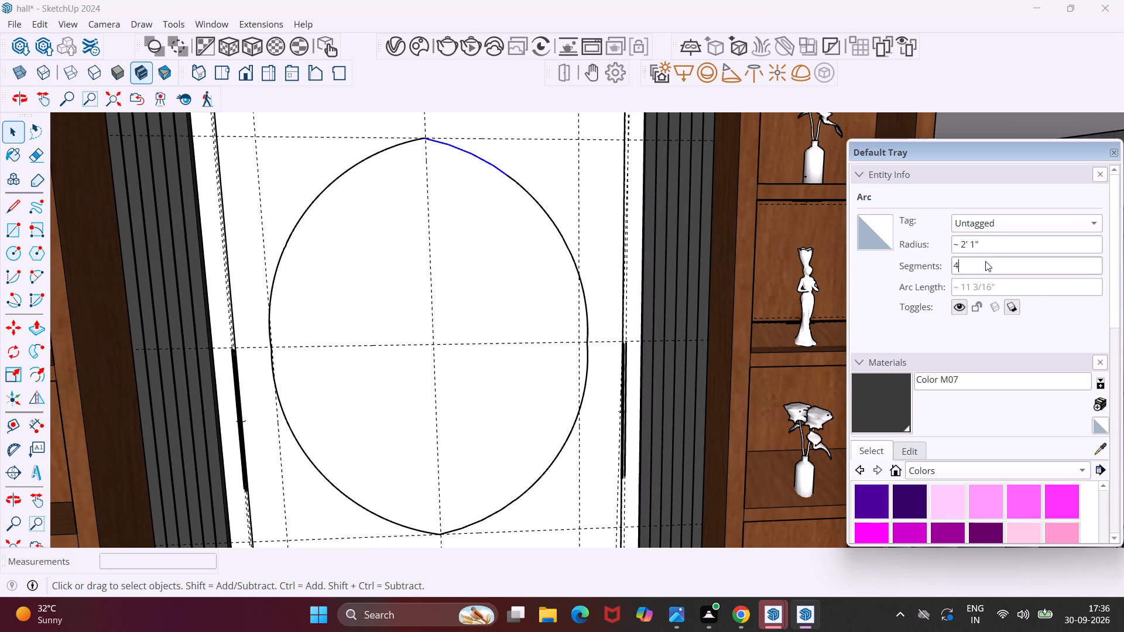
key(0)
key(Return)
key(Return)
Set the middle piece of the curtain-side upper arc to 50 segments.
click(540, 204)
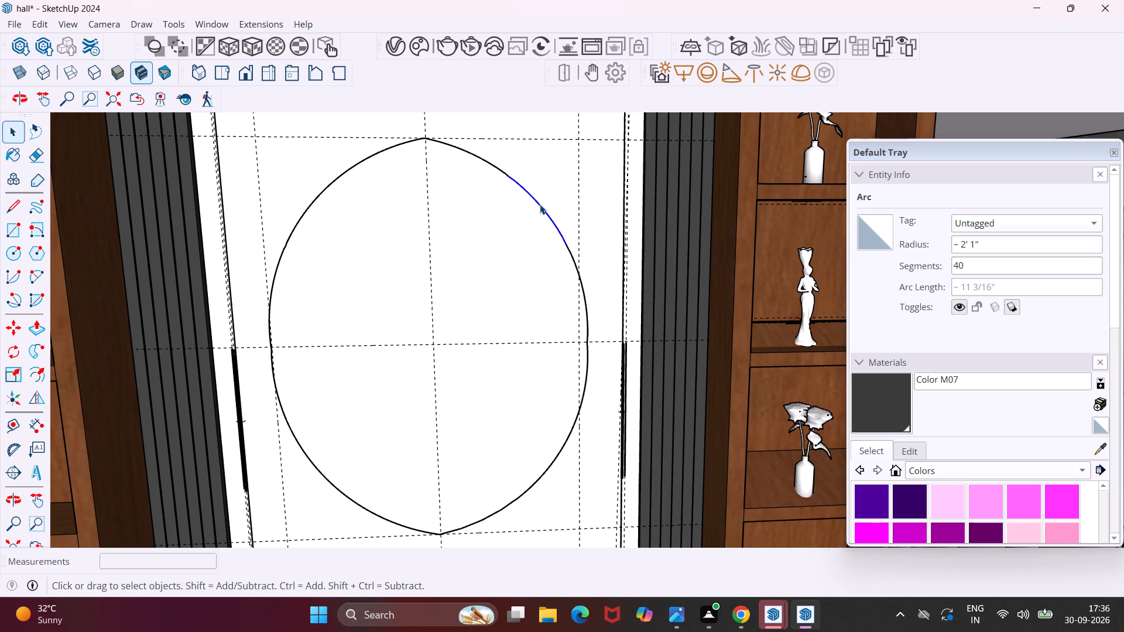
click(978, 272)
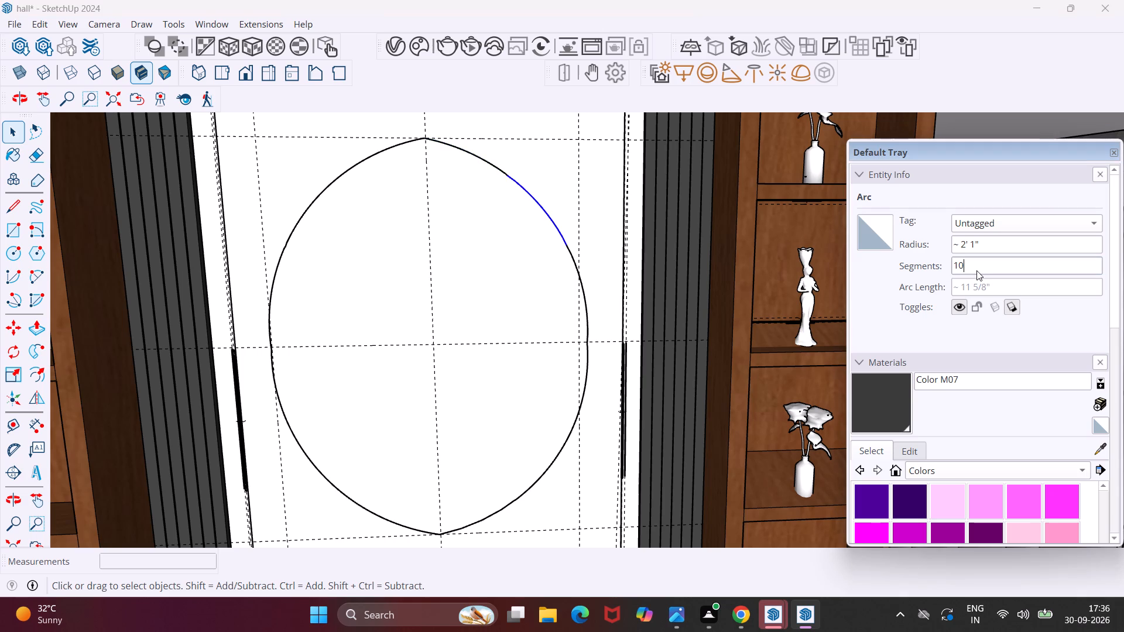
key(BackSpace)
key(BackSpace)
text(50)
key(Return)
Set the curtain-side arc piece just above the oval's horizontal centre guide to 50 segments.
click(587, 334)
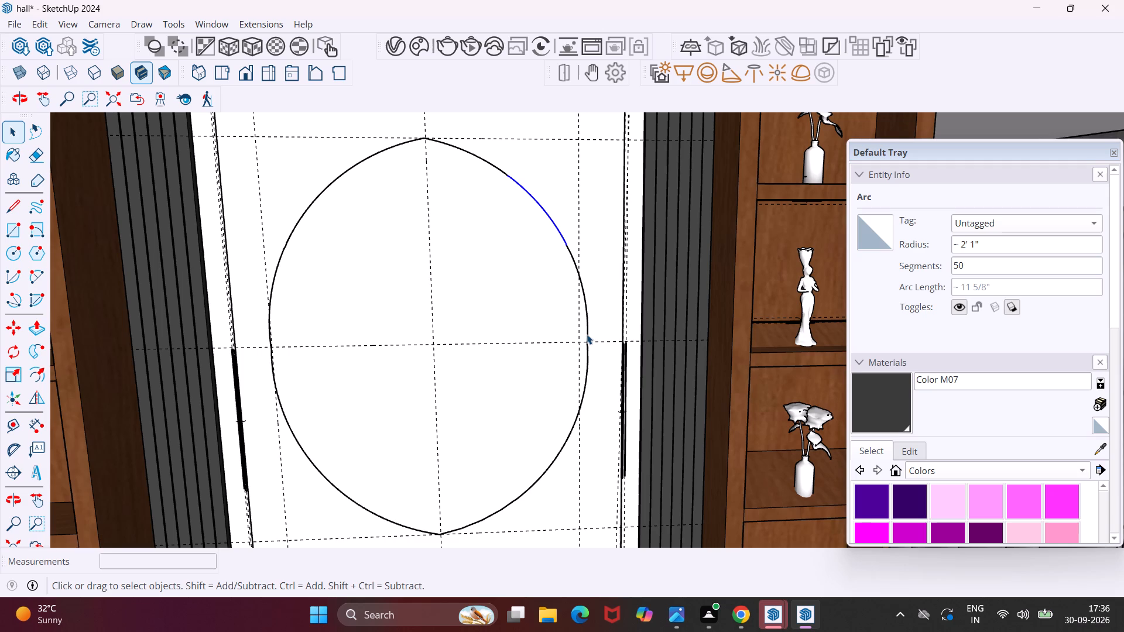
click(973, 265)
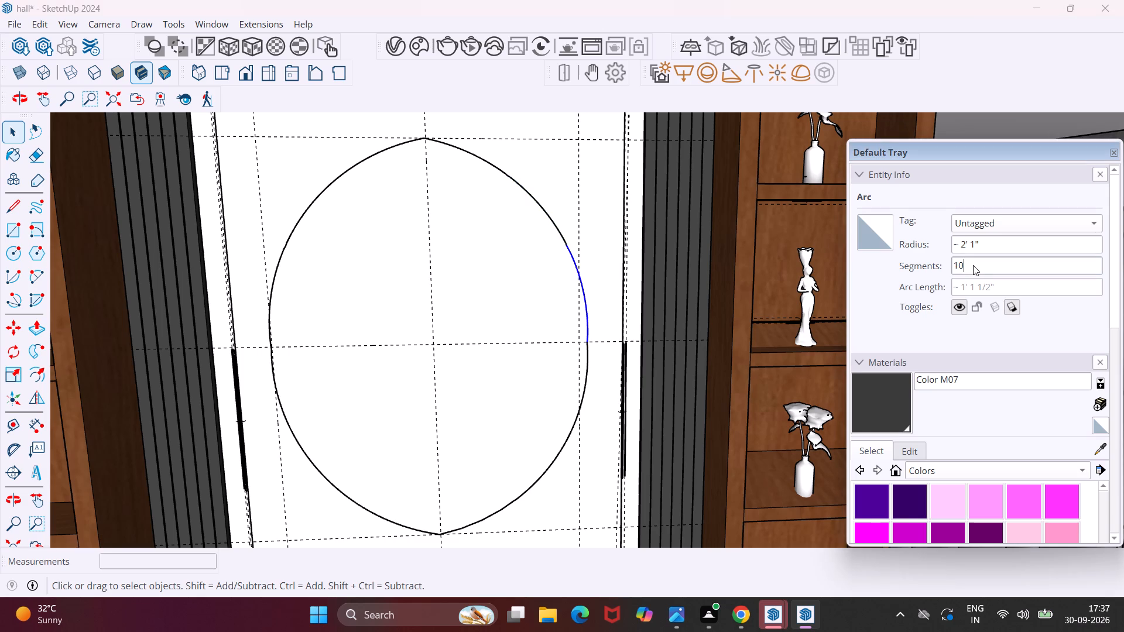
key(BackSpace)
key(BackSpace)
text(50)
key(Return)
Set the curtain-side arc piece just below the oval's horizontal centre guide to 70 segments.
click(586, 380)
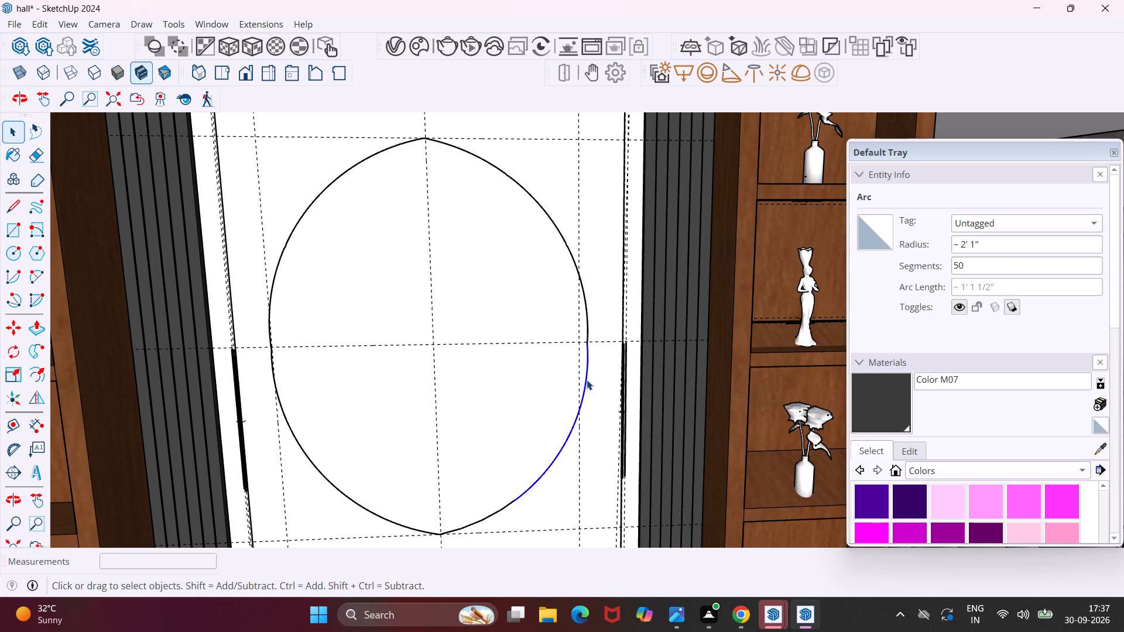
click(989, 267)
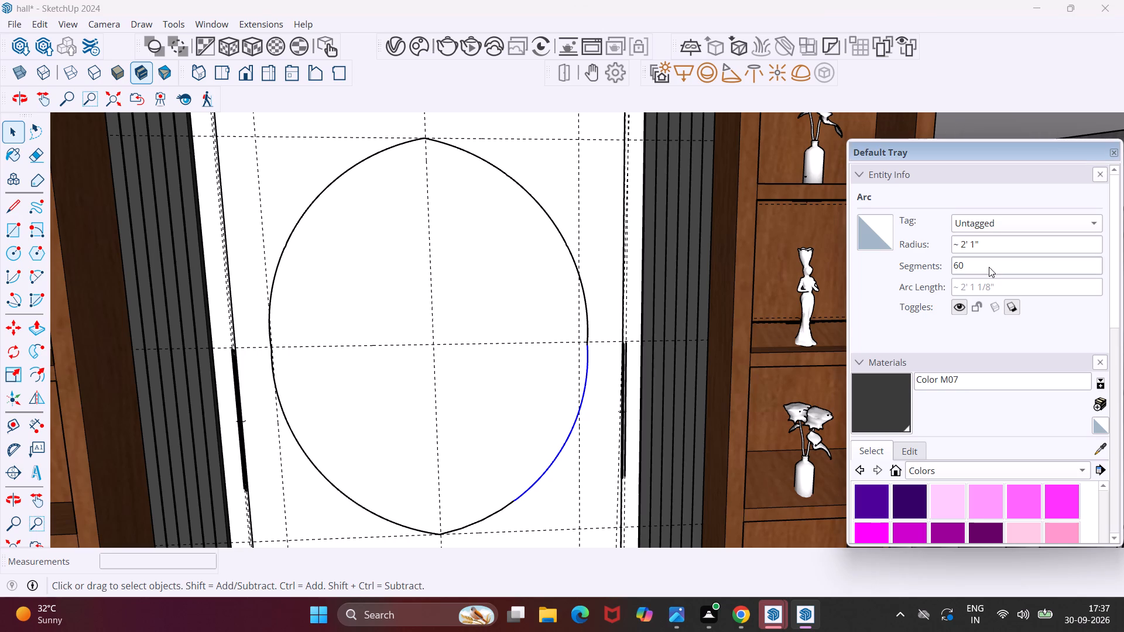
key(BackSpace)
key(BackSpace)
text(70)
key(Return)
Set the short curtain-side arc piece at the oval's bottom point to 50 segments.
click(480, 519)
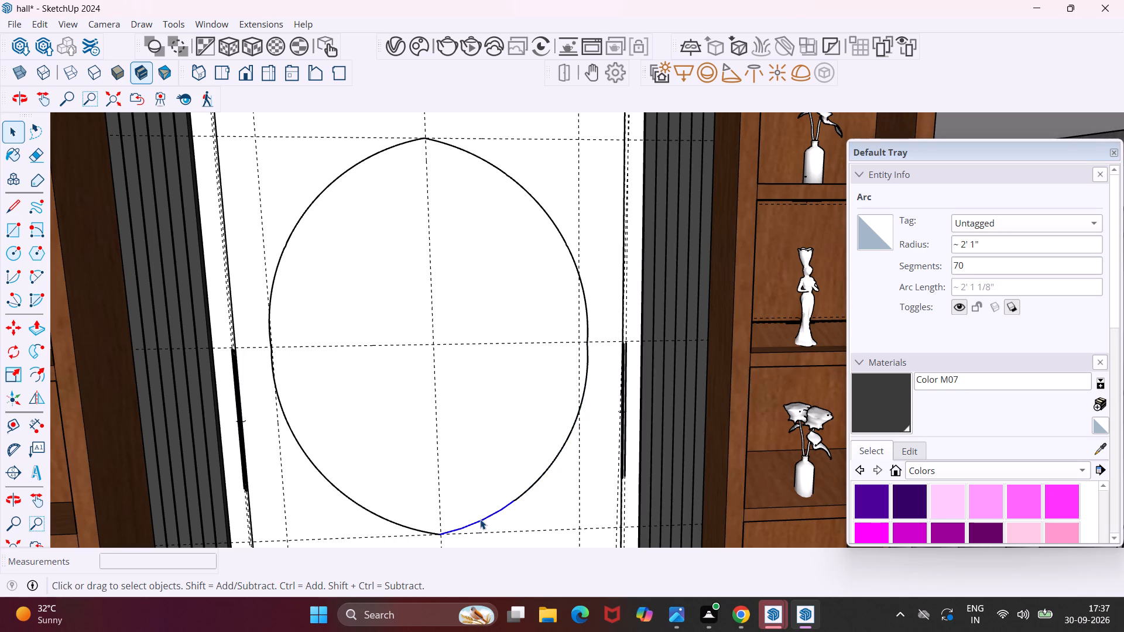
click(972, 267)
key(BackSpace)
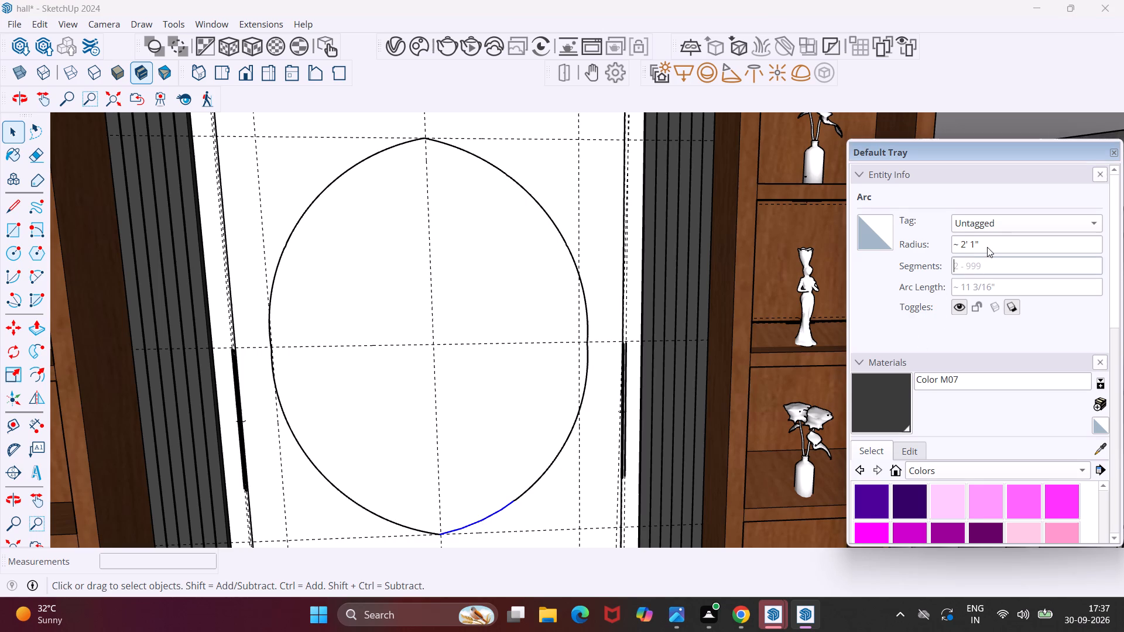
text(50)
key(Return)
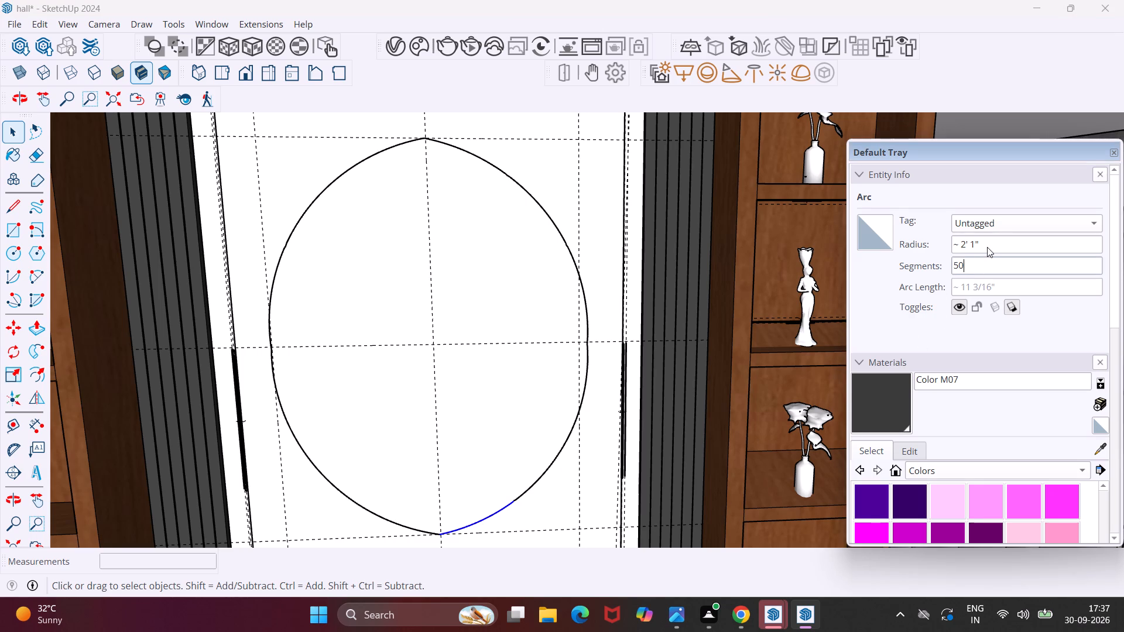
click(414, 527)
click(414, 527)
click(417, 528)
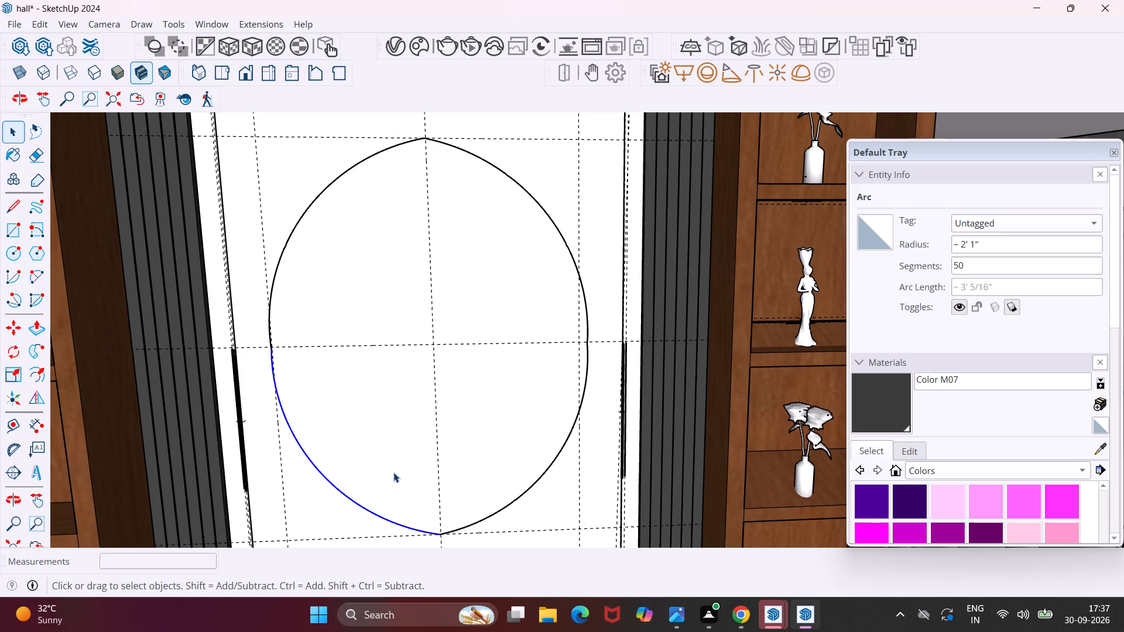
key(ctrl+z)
Erase all the door-side and curtain-side arc pieces of the oval from the central panel, keeping the guides.
key(e)
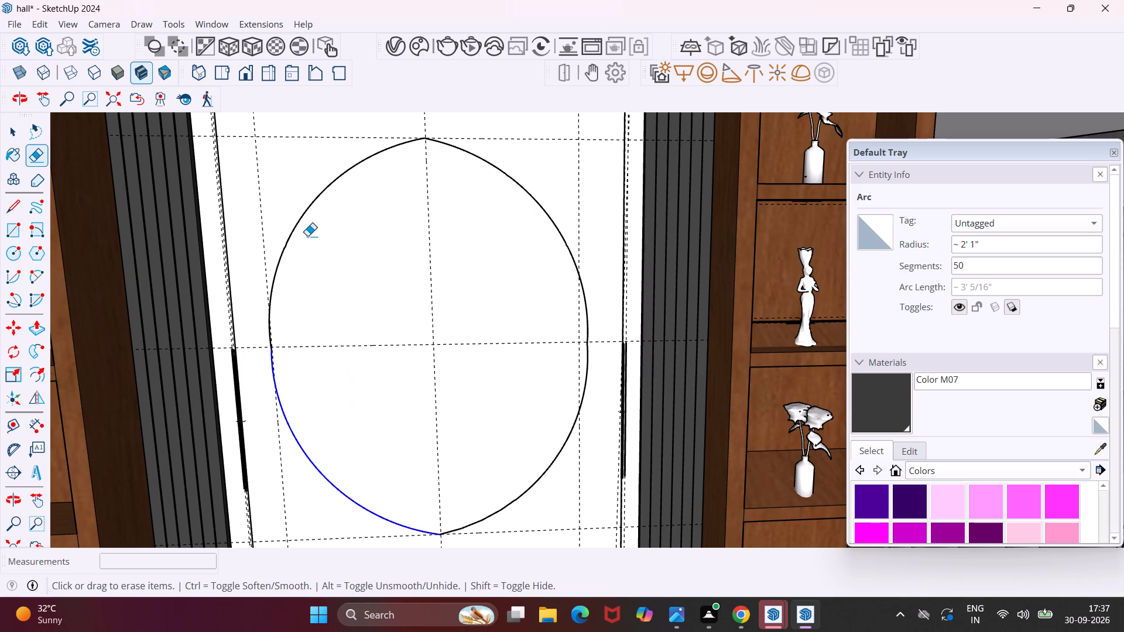
click(300, 216)
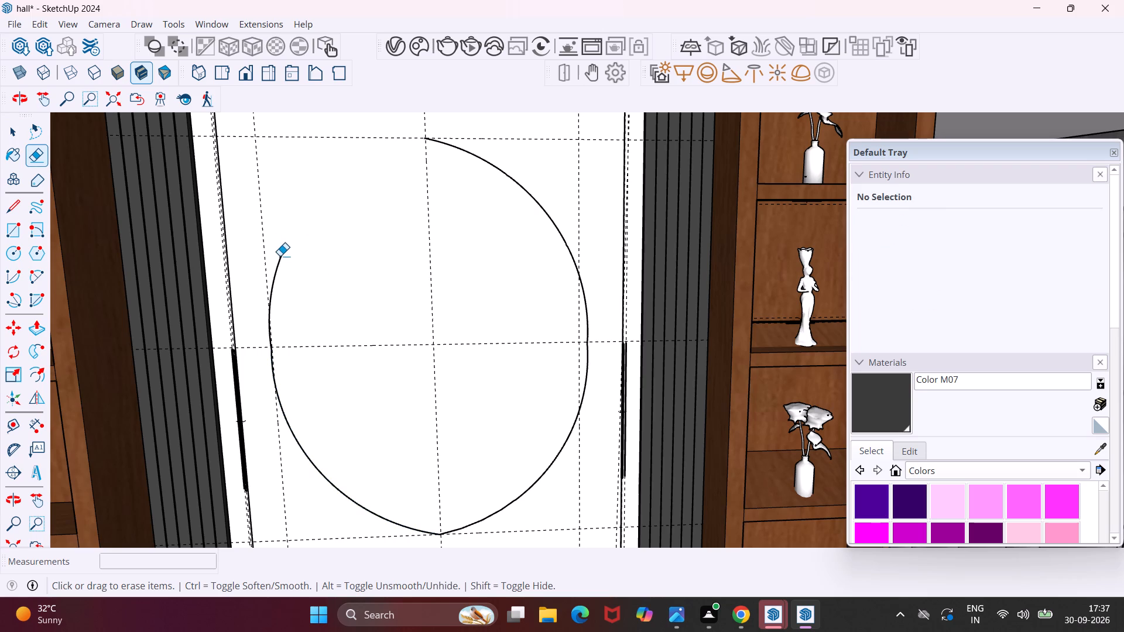
click(280, 256)
click(283, 413)
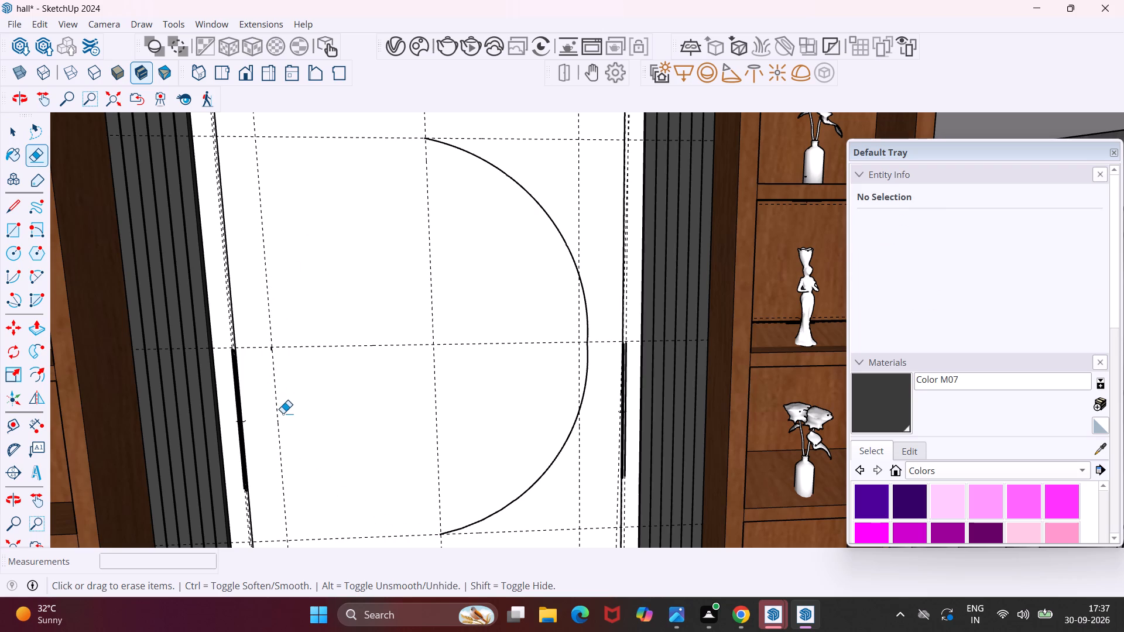
click(521, 495)
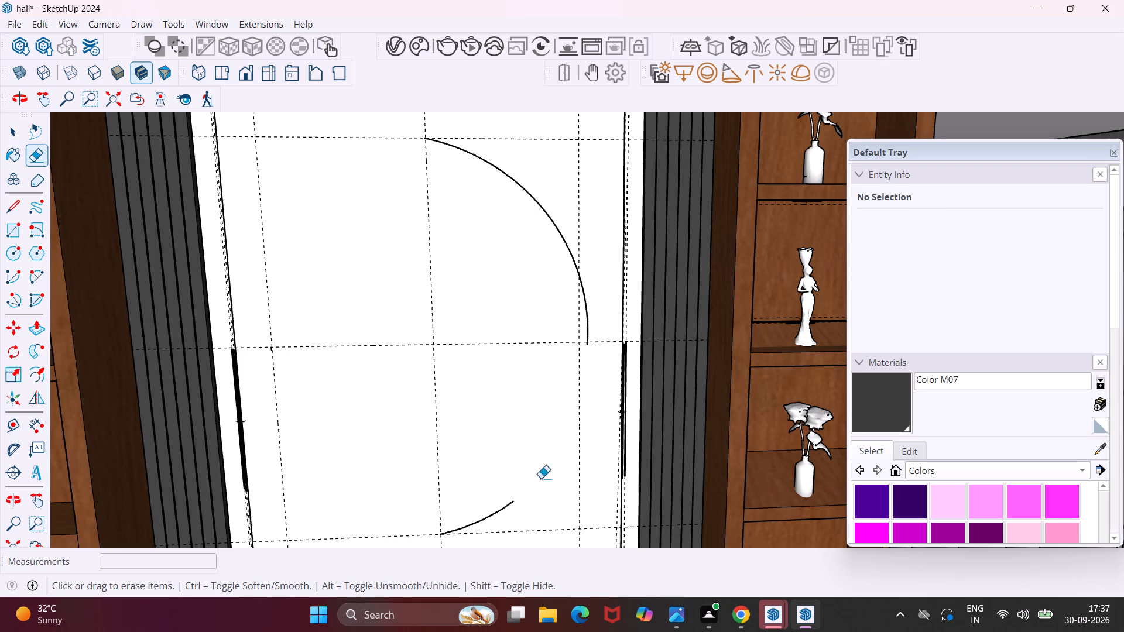
click(587, 304)
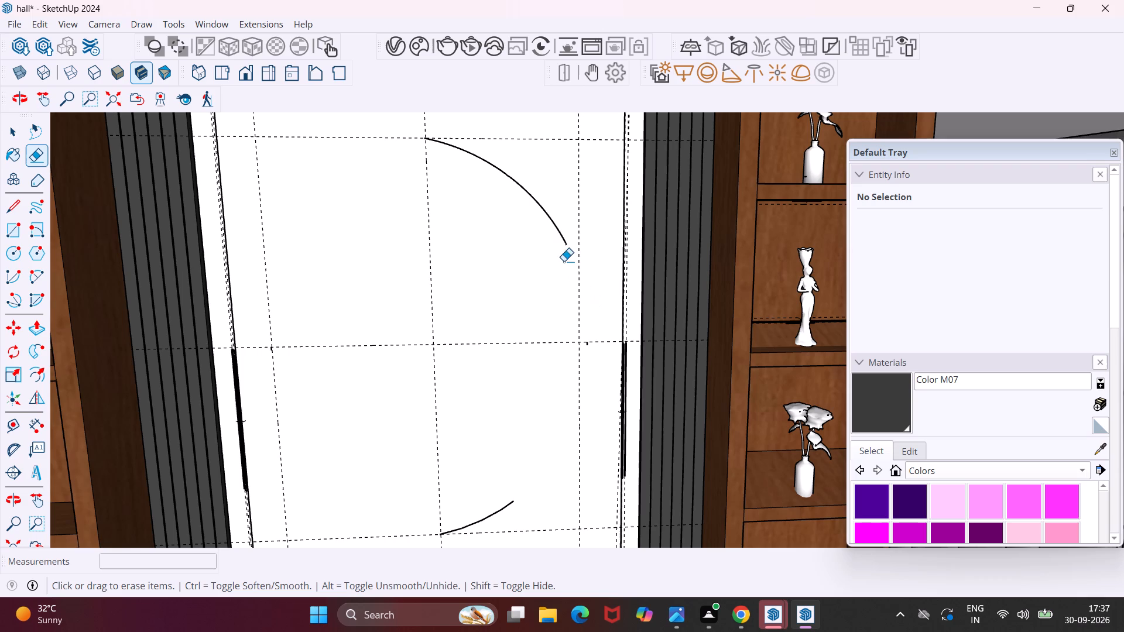
click(560, 233)
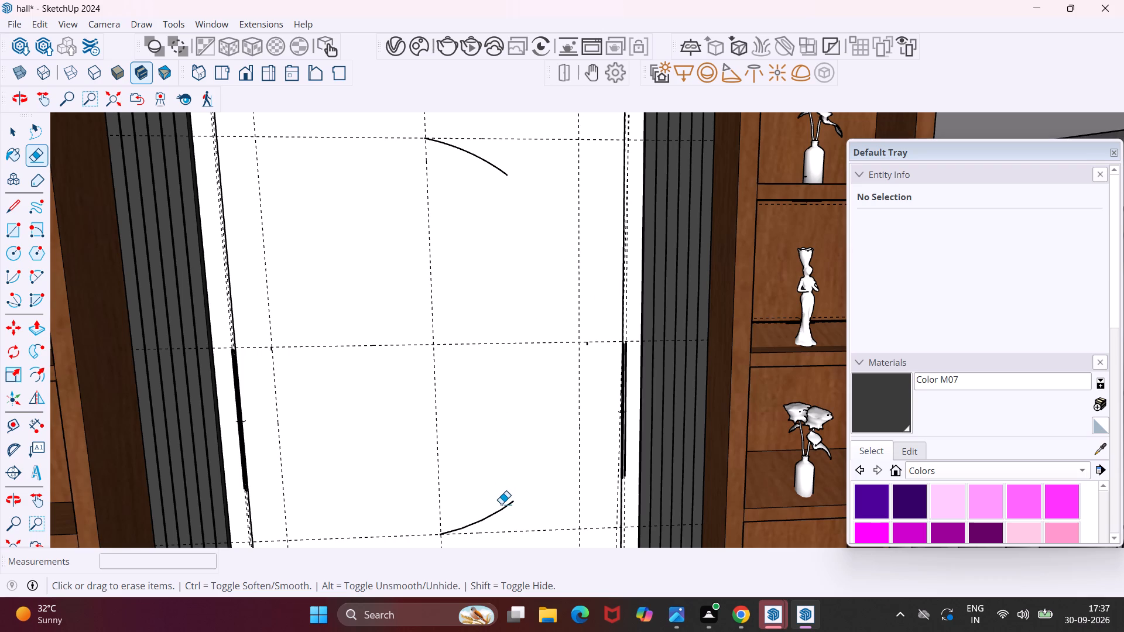
click(505, 506)
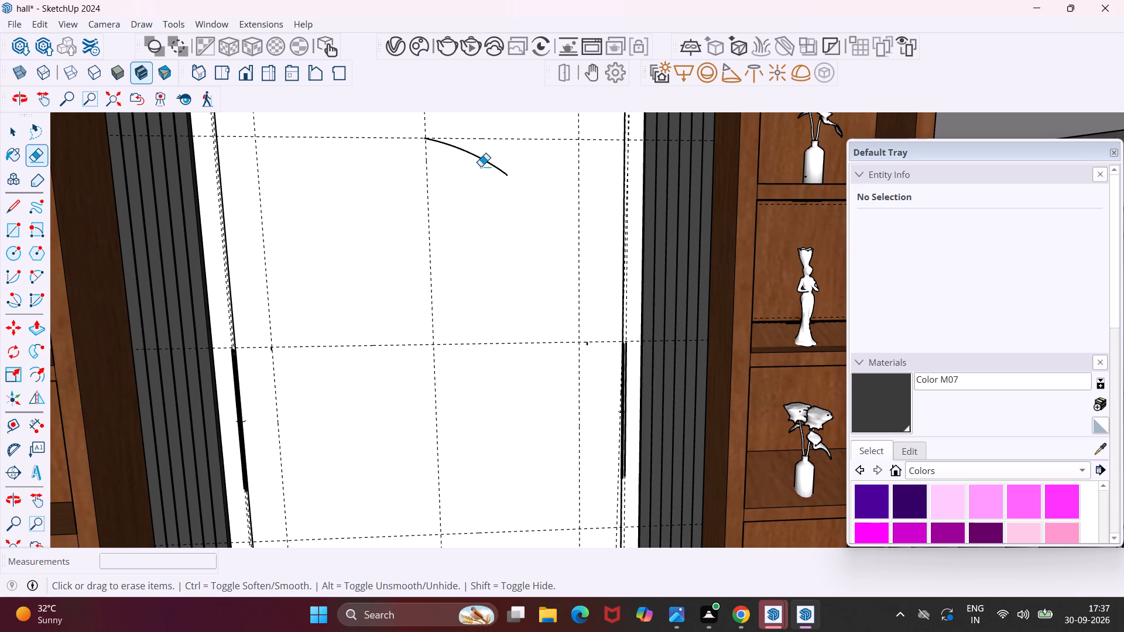
click(481, 158)
Erase the leftover edge stubs where the oval's horizontal centre guide crosses the door-side vertical guide.
scroll(274, 337, up, 20)
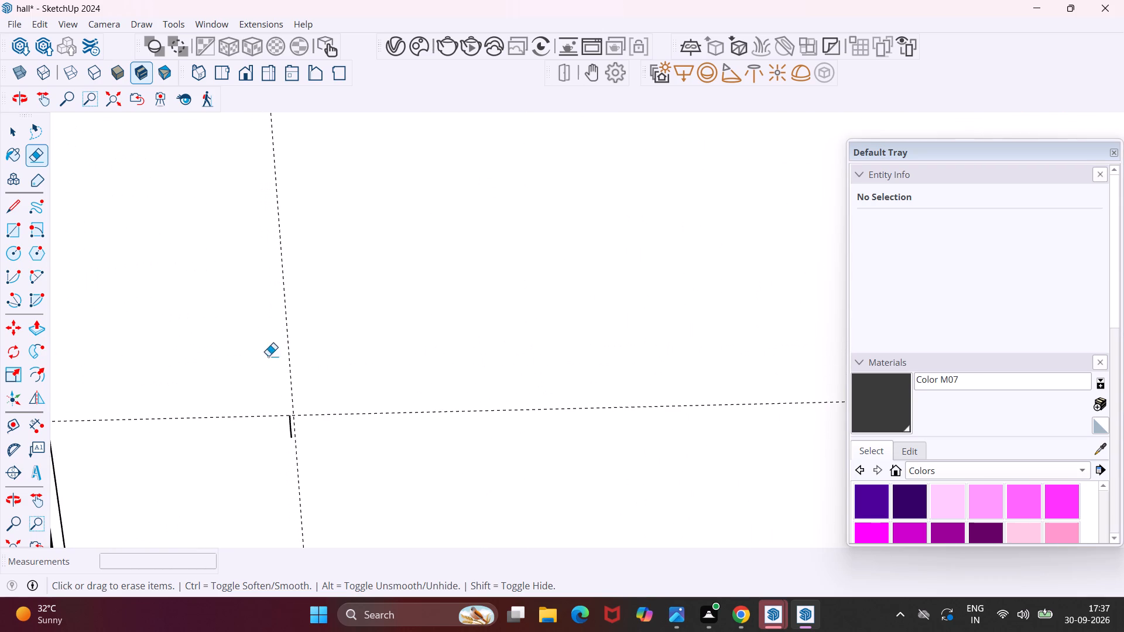
click(290, 423)
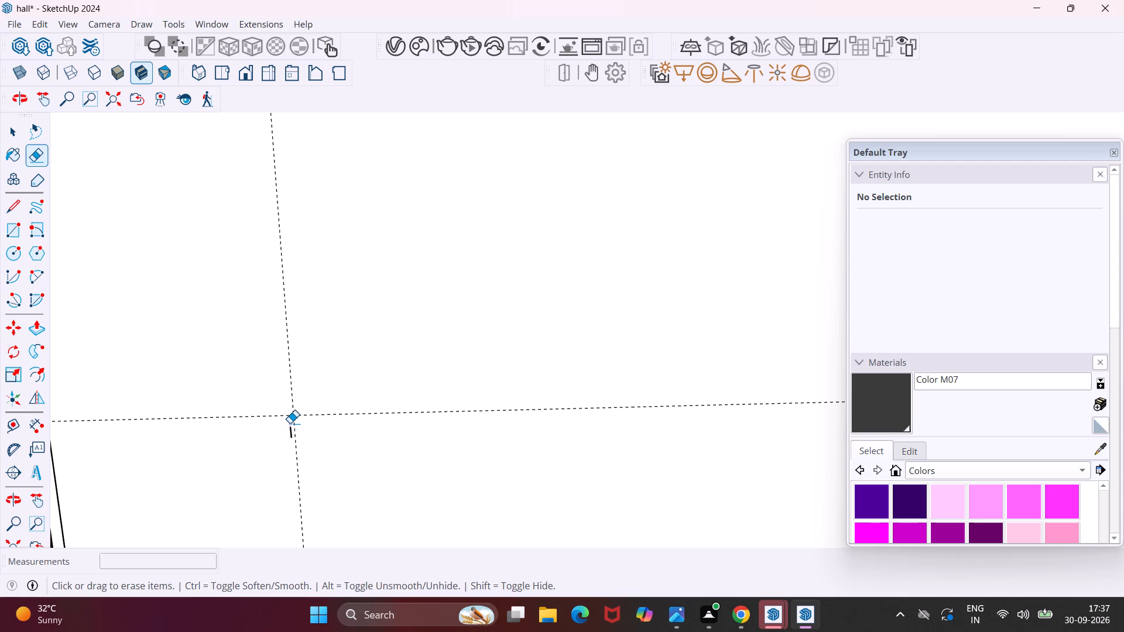
click(289, 428)
scroll(239, 413, down, 7)
scroll(243, 325, down, 20)
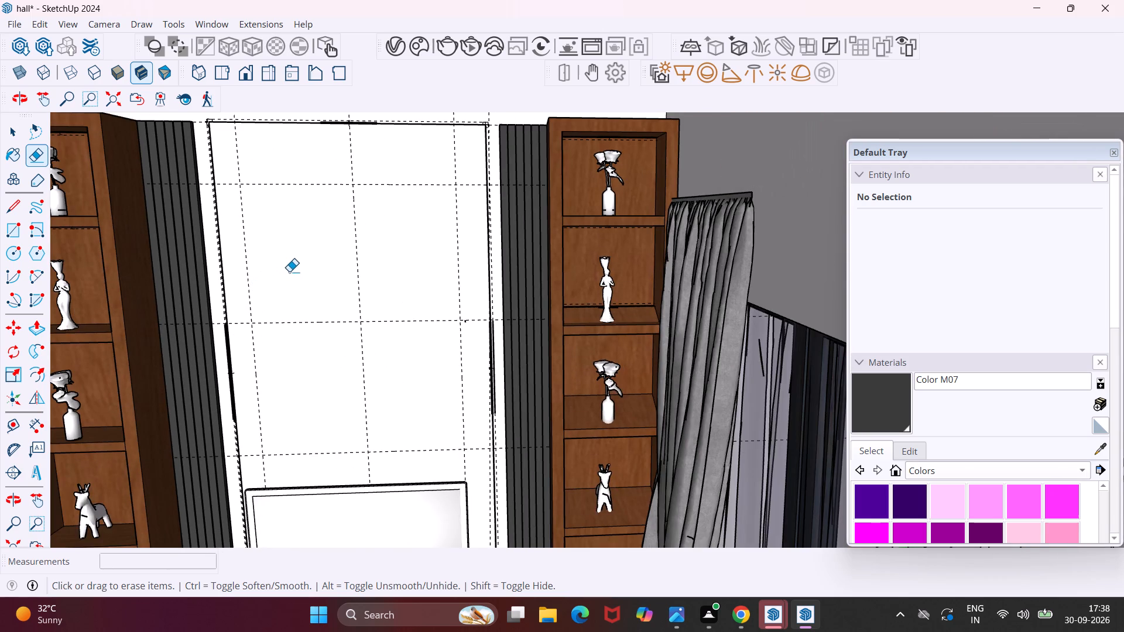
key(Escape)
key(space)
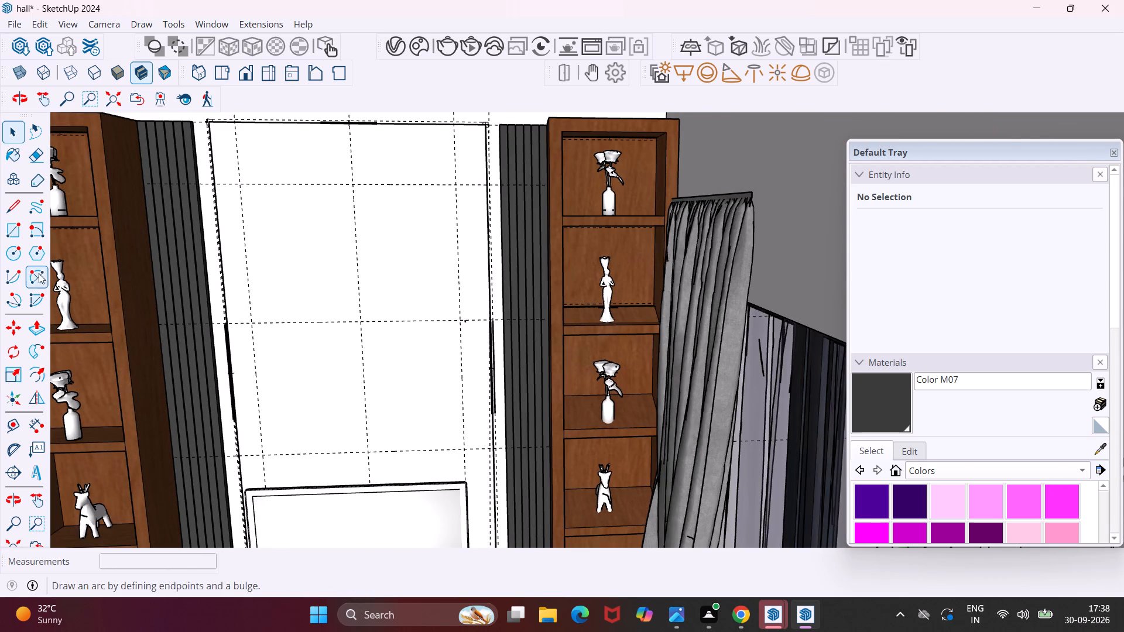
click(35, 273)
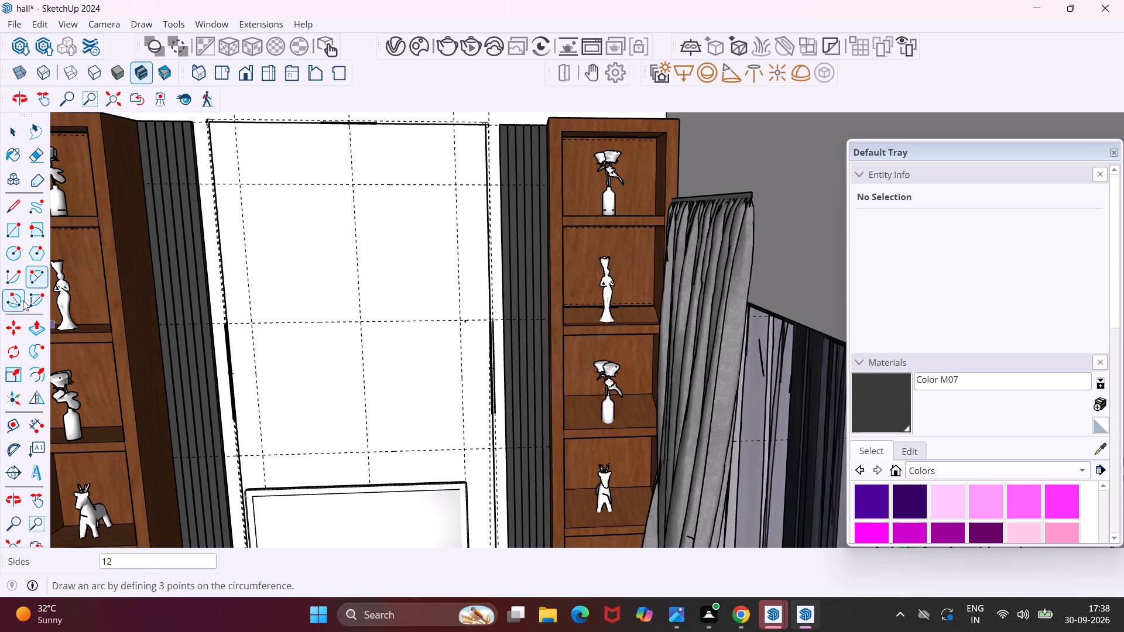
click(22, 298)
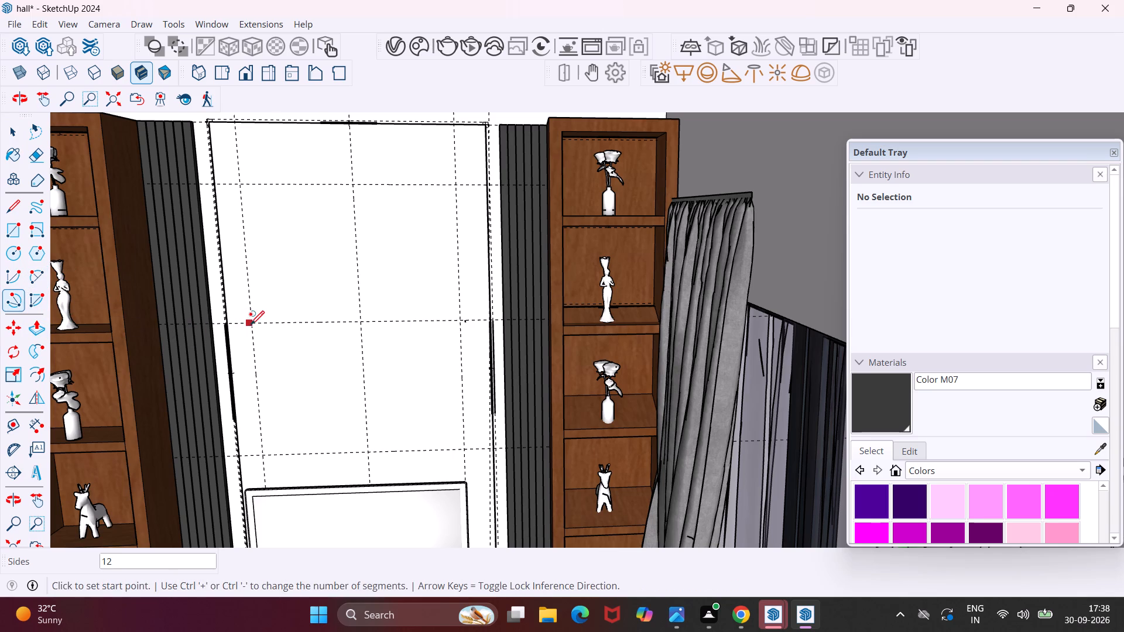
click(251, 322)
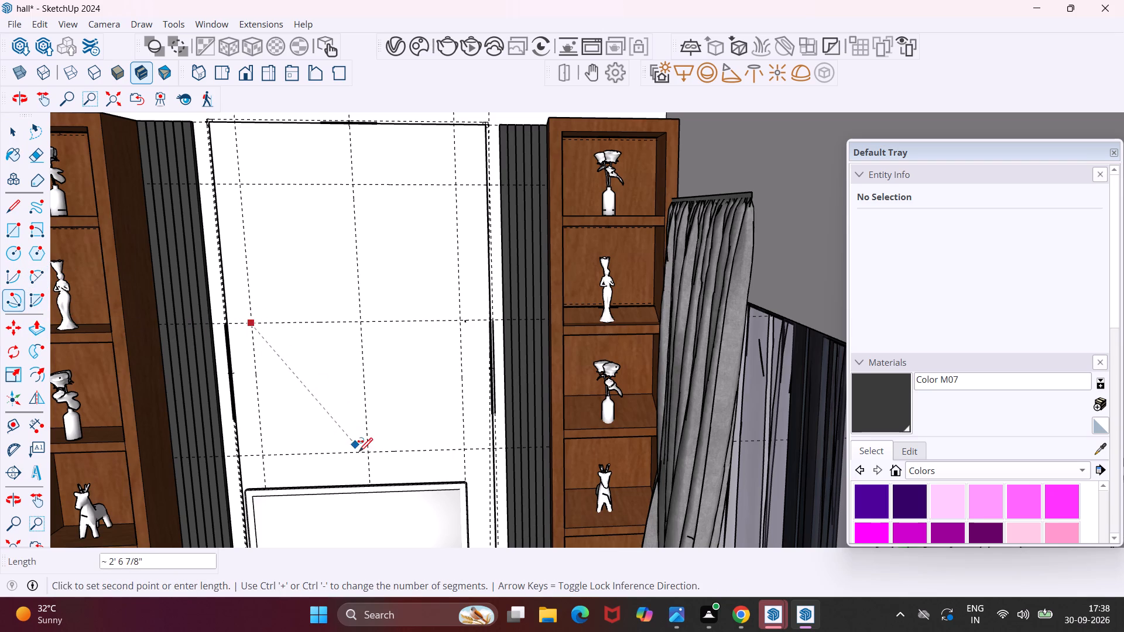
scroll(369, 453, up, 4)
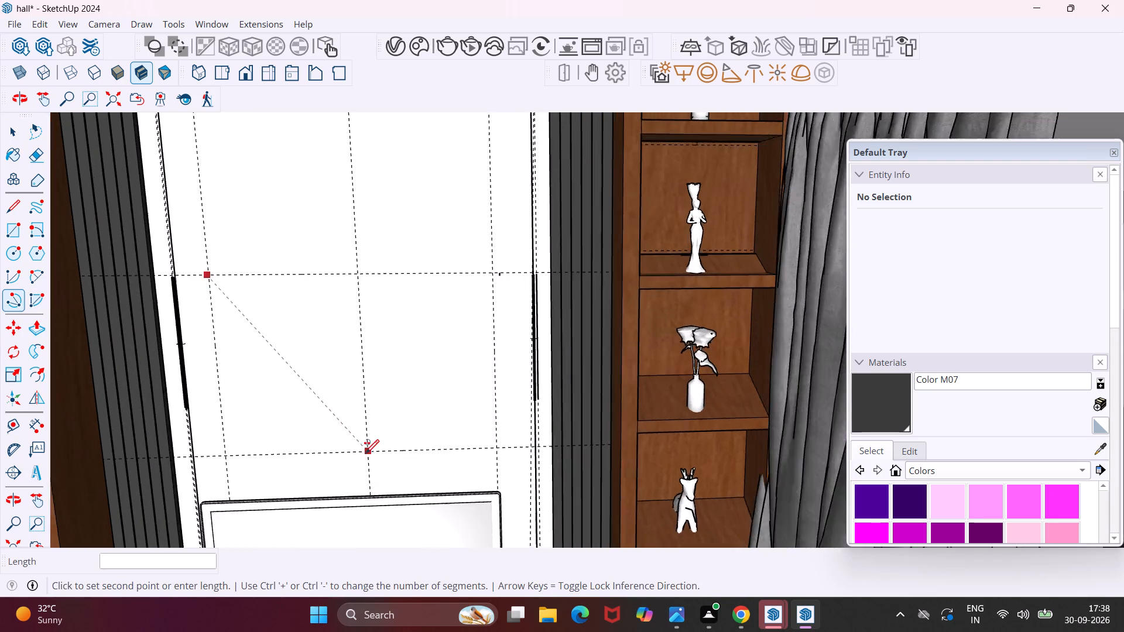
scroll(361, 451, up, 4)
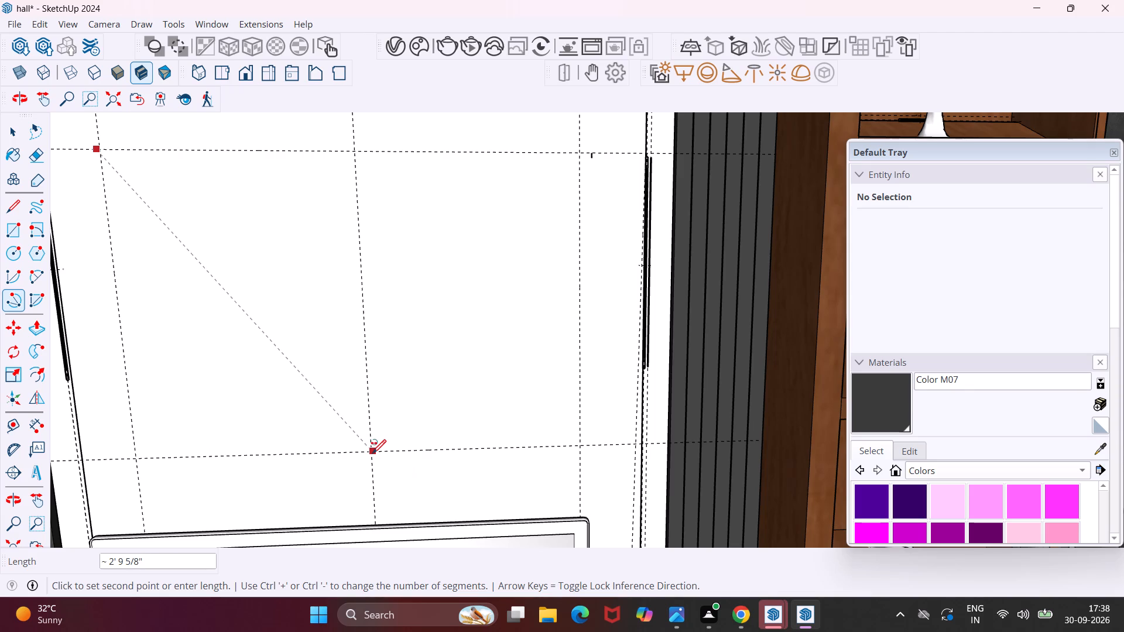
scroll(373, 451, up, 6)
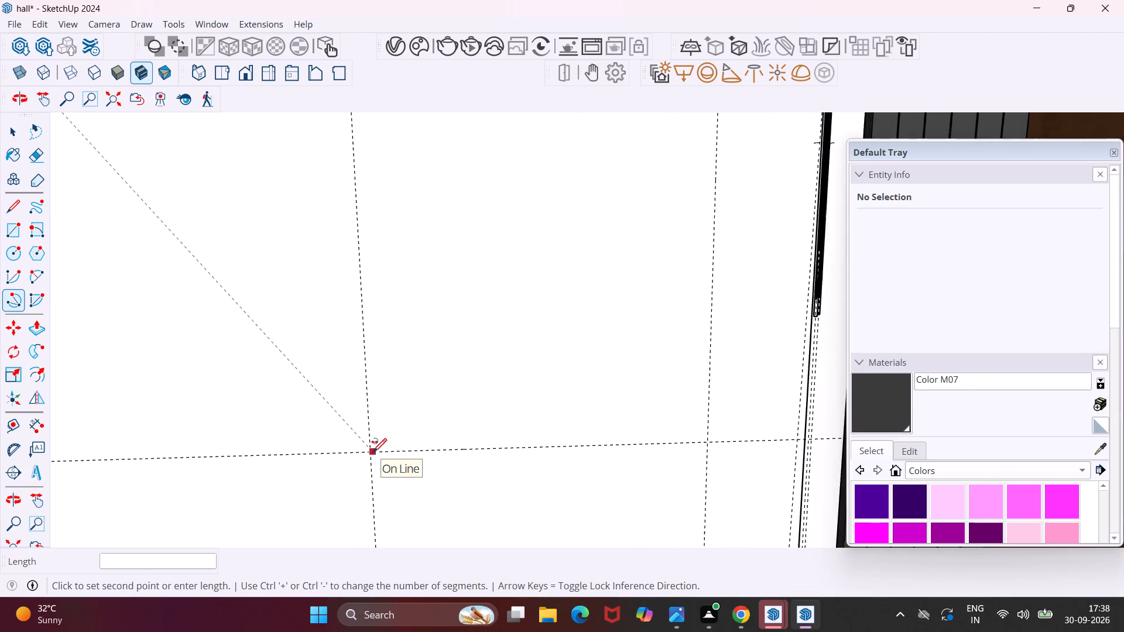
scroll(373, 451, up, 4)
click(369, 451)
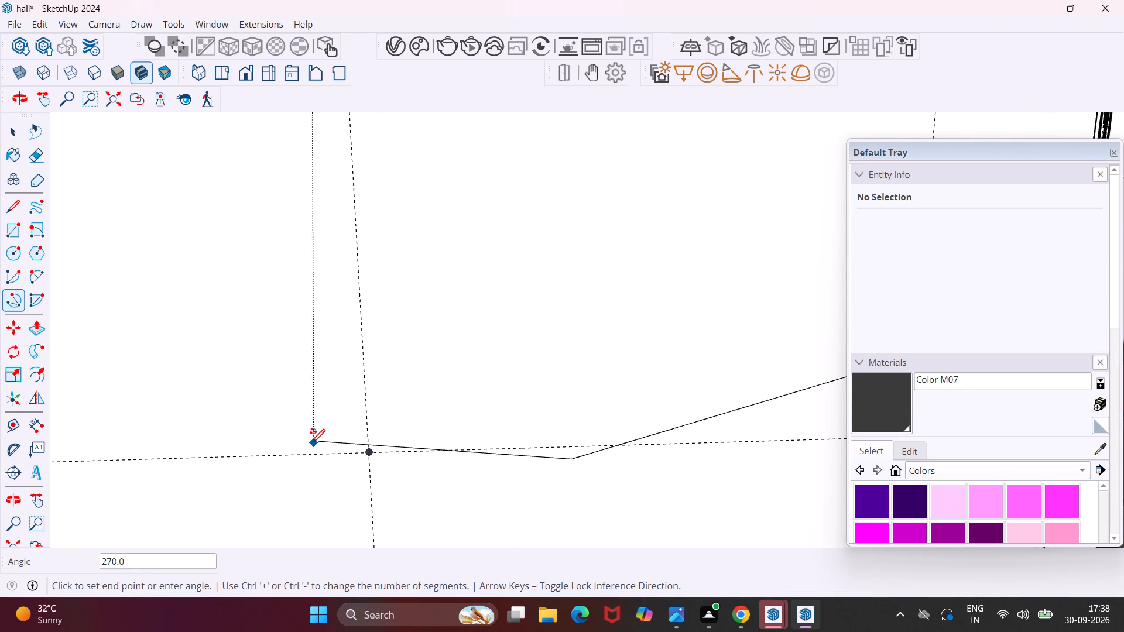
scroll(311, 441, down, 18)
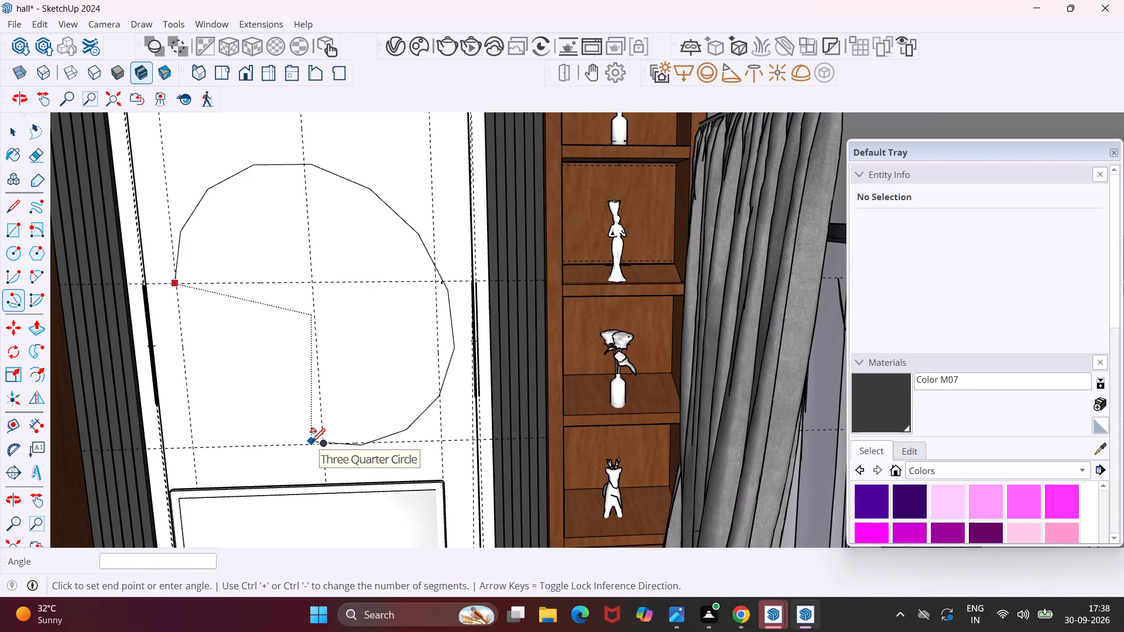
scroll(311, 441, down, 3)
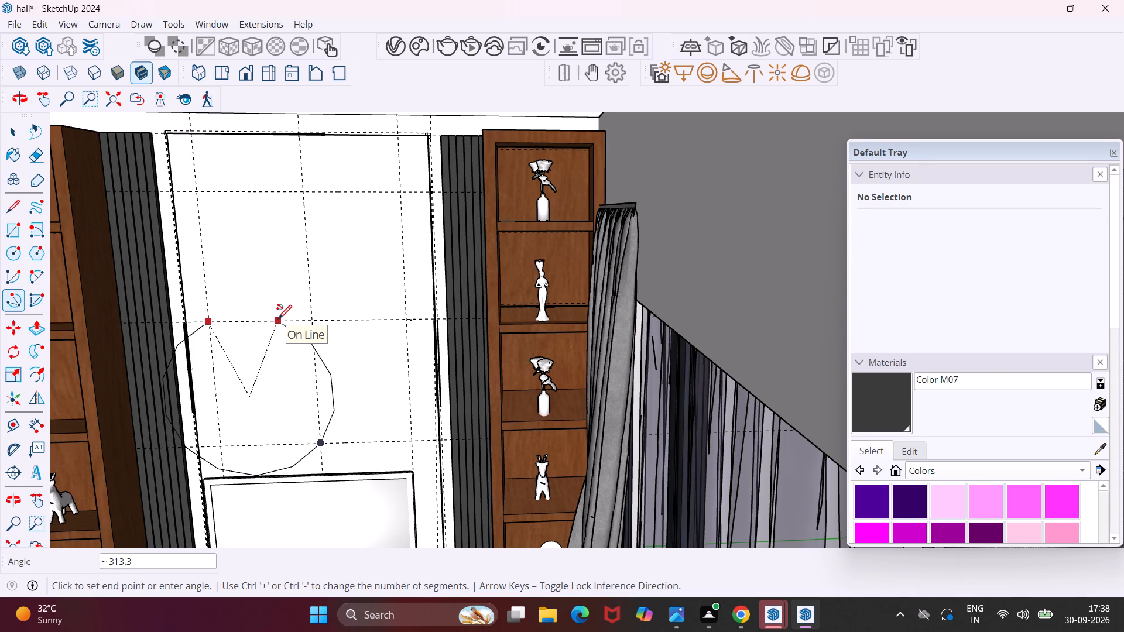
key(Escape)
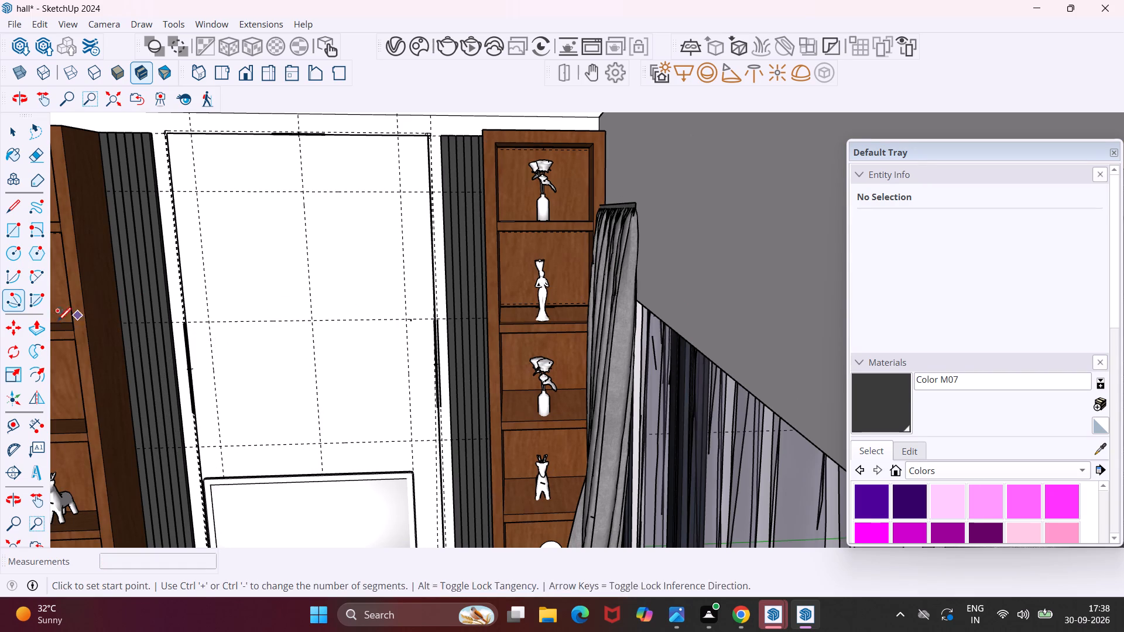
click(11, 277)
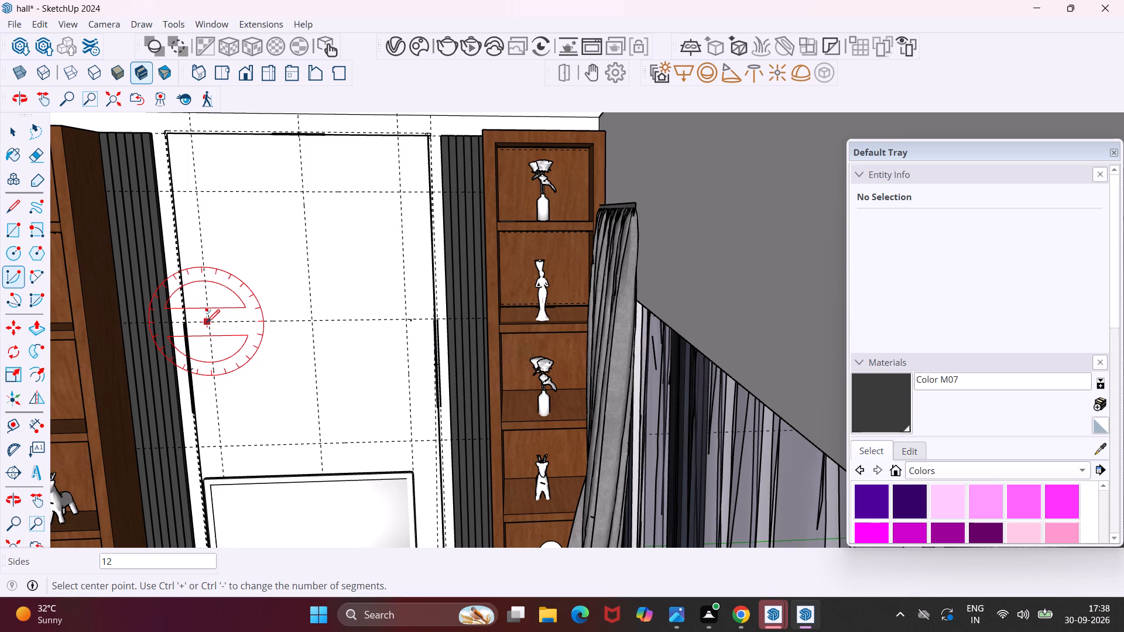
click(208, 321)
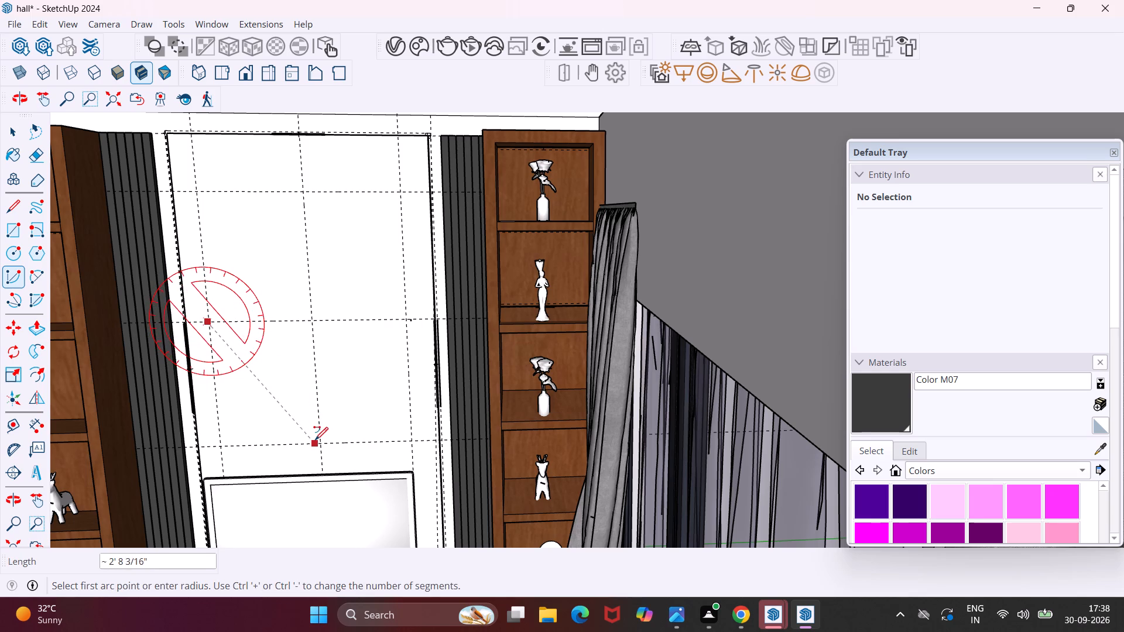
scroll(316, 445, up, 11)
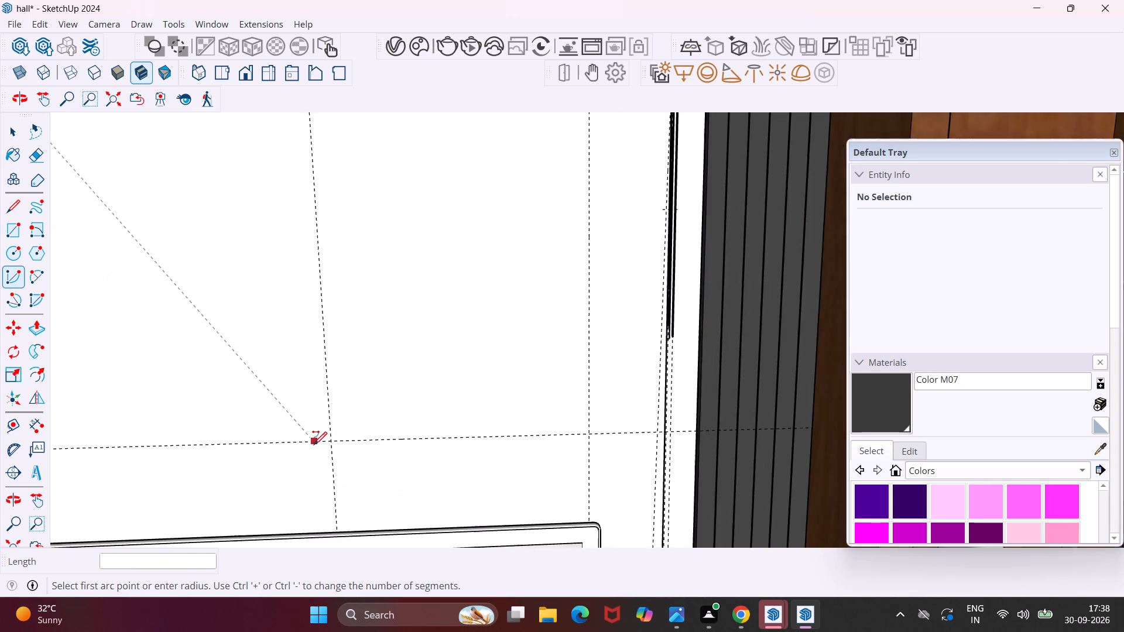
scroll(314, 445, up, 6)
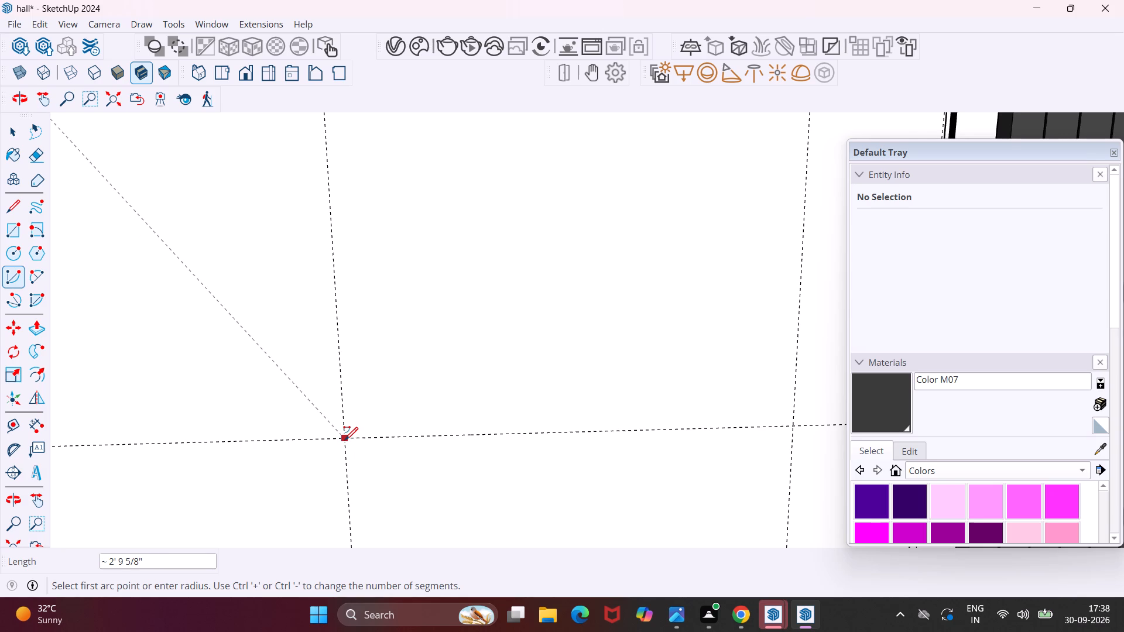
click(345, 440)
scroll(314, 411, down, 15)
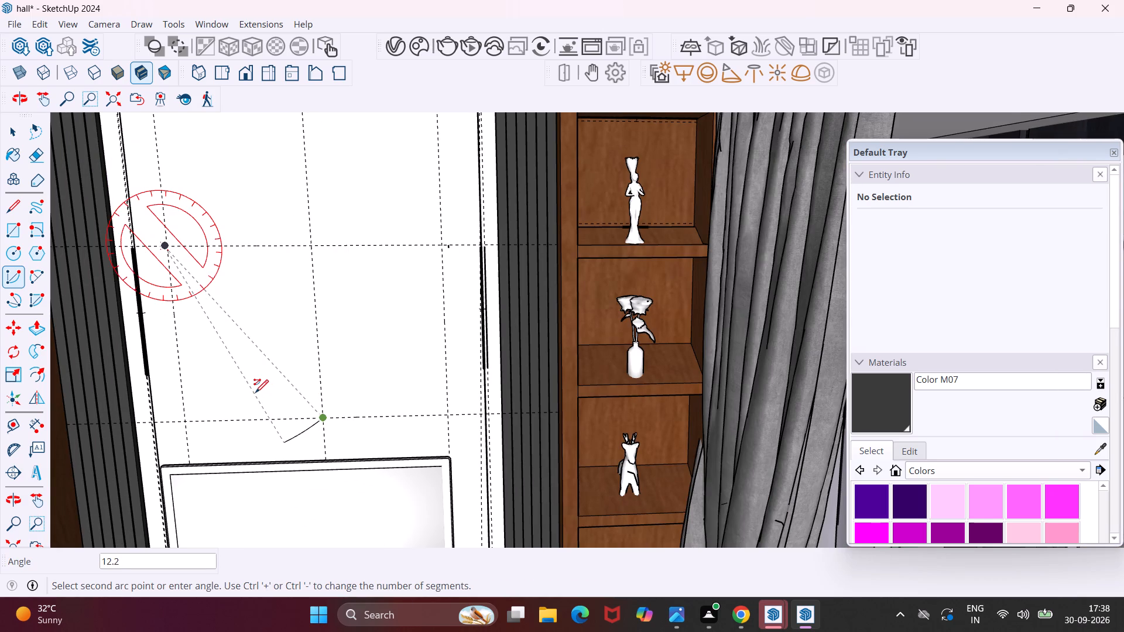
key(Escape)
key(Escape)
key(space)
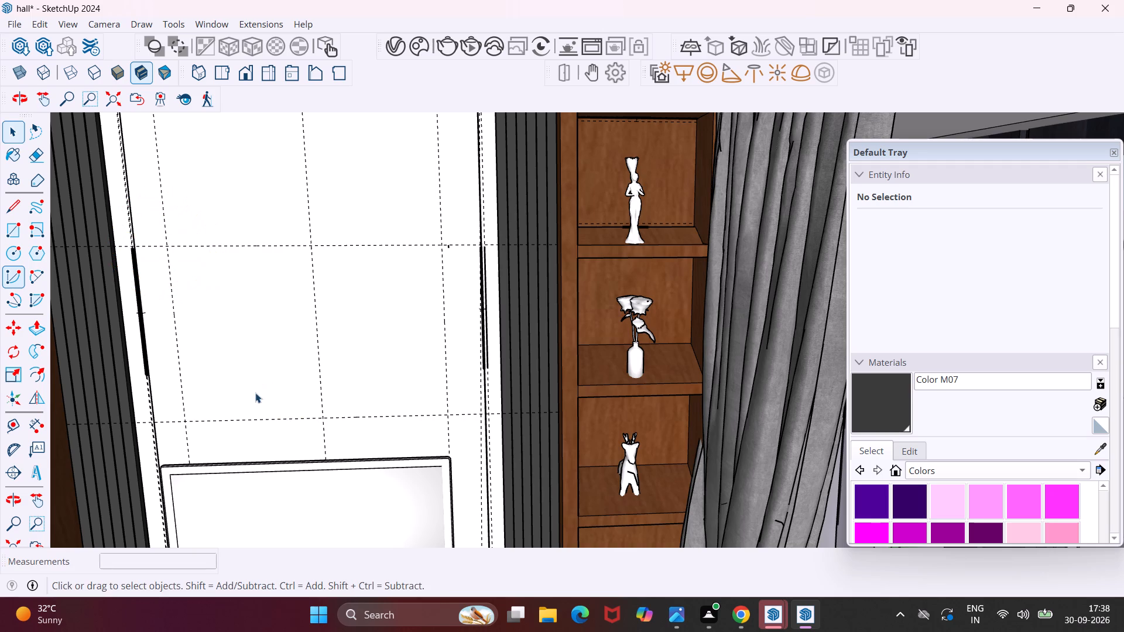
Draw a 2 Point Arc from the crossing of the door-side vertical and horizontal centre guides to the oval's bottom point.
click(40, 274)
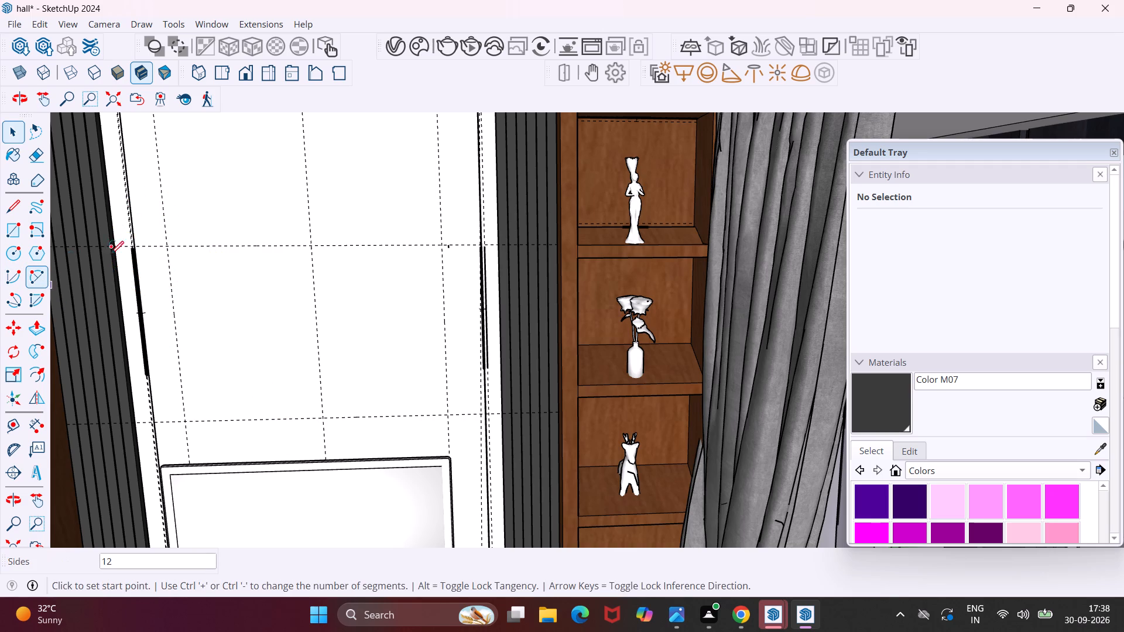
click(165, 244)
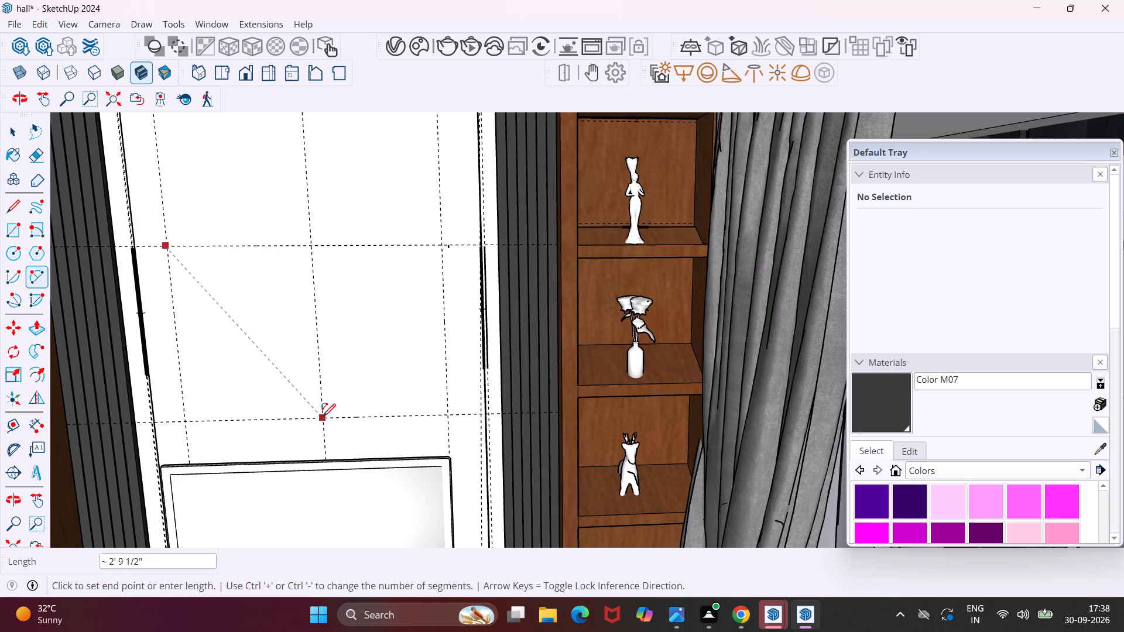
scroll(321, 417, up, 17)
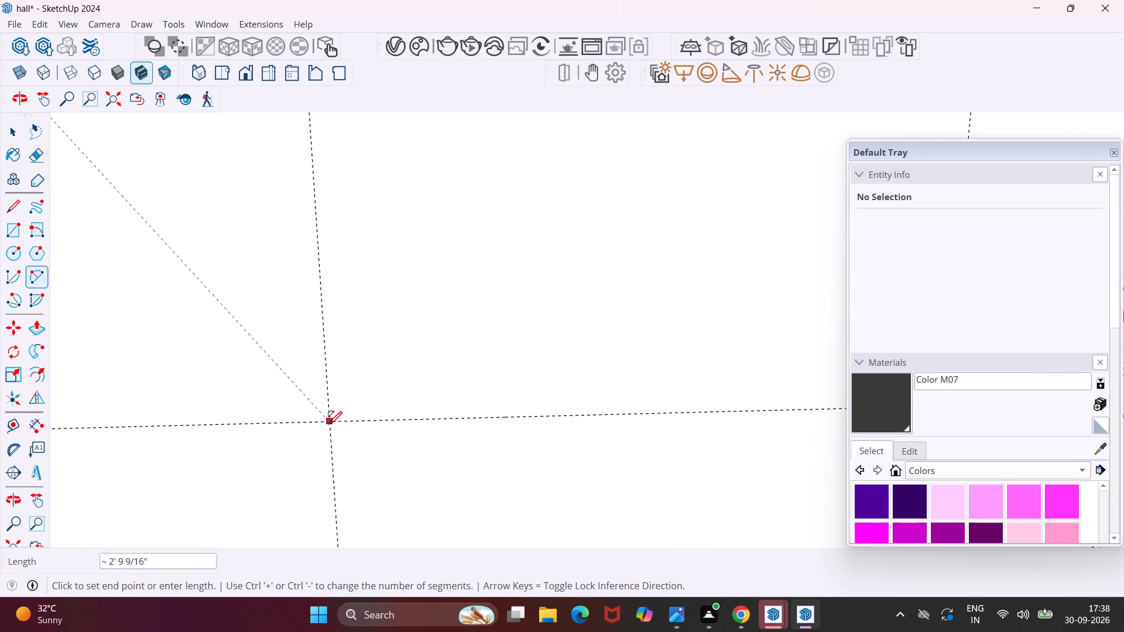